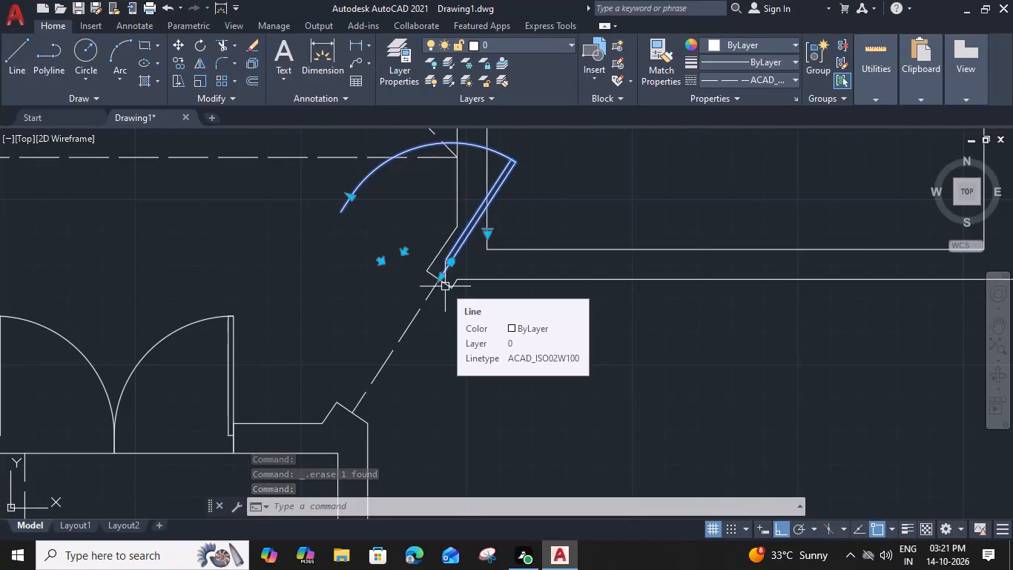
Rotate the mirrored door 90° about its corner at the northeast jamb so its leaf stands perpendicular to the diagonal opening.
{"action": "key", "text": "Escape"}
{"action": "left_click", "coordinate": [456, 246]}
{"action": "type", "text": "RO"}
{"action": "key", "text": "space"}
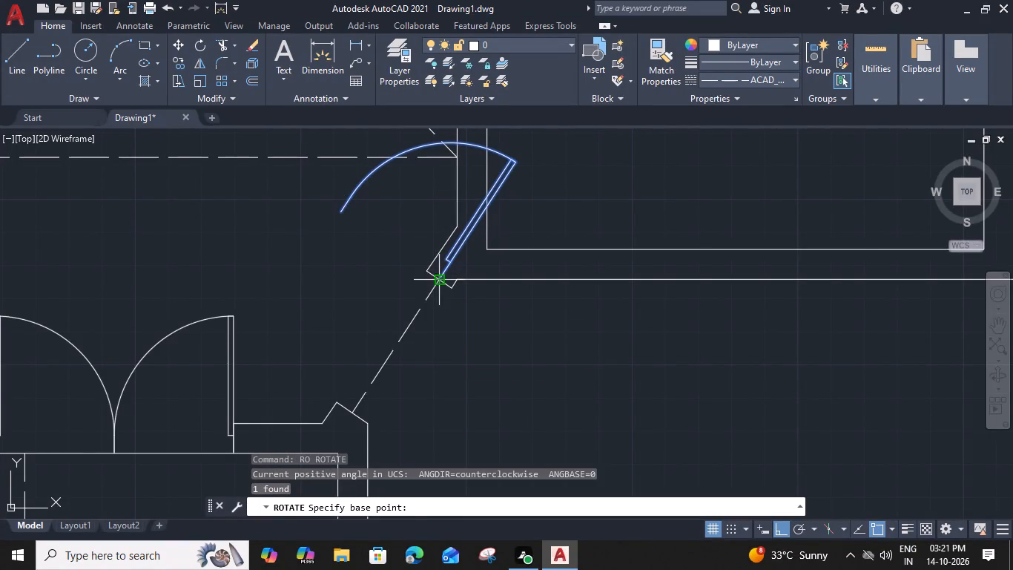
{"action": "left_click", "coordinate": [436, 277]}
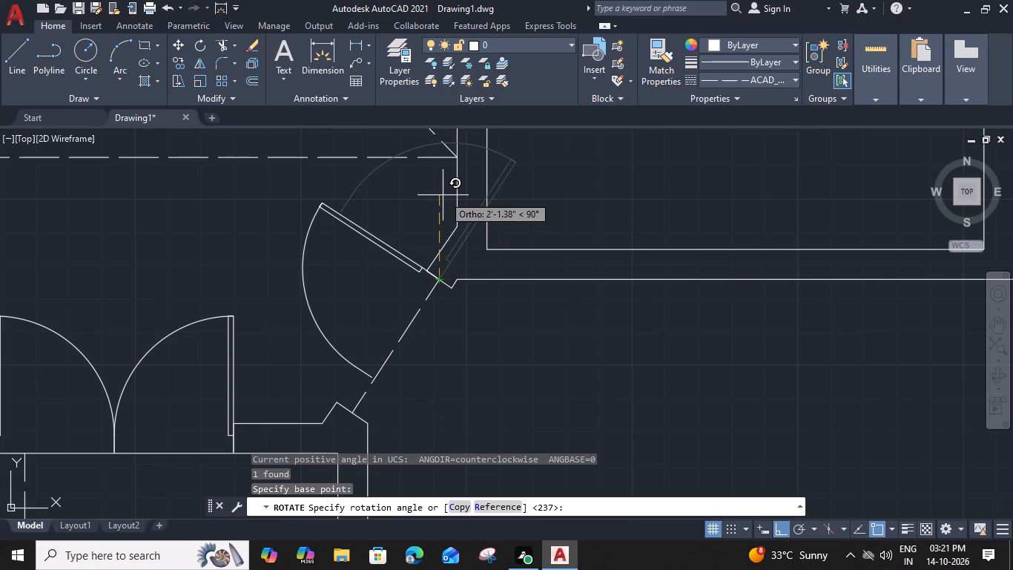
{"action": "left_click", "coordinate": [440, 154]}
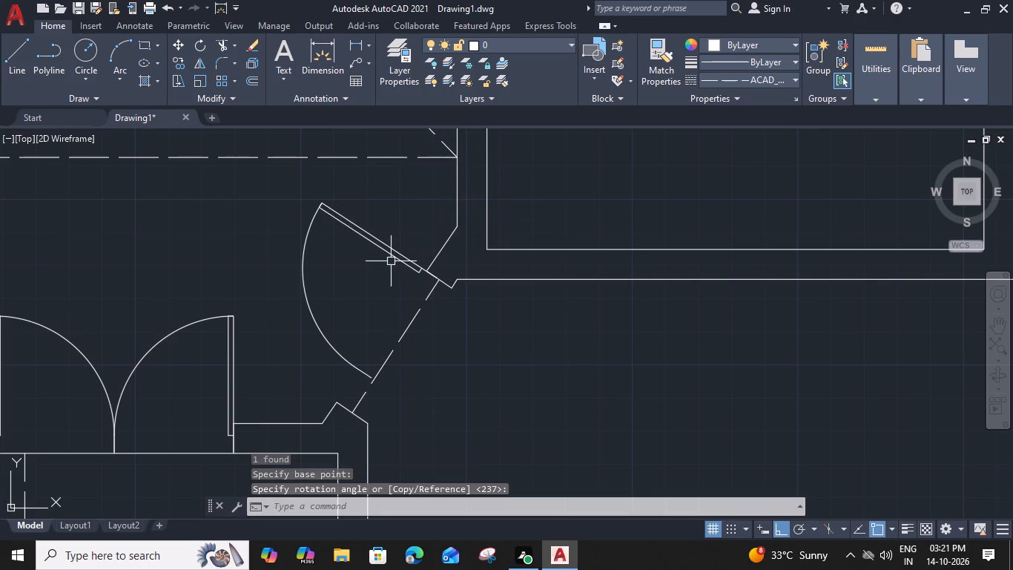
Scale the door by reference from the northeast jamb so its swing arc spans the full opening to the southwest jamb.
{"action": "left_click", "coordinate": [392, 249]}
{"action": "middle_click_drag", "start_coordinate": [365, 350], "coordinate": [377, 321]}
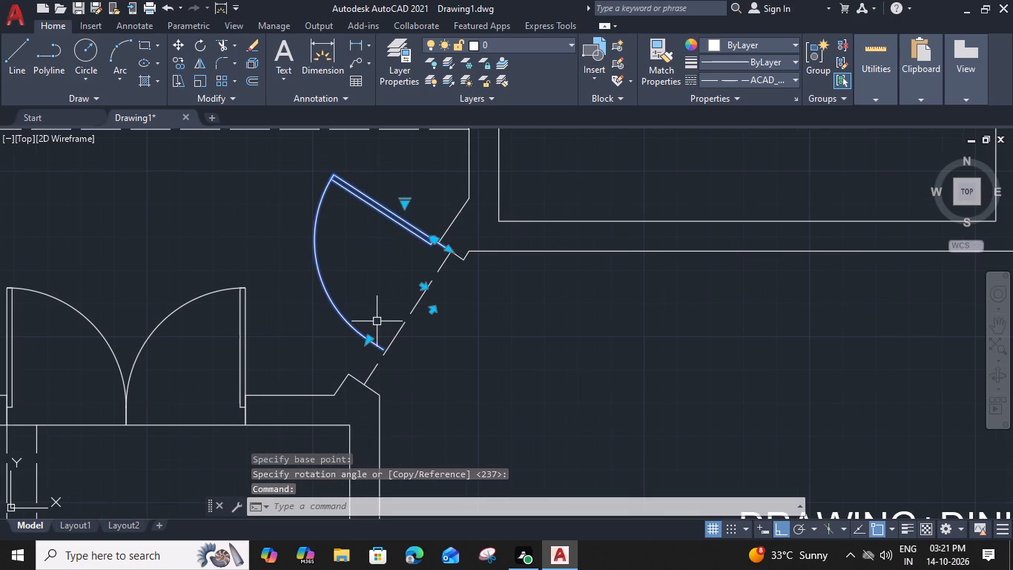
{"action": "type", "text": "SC"}
{"action": "key", "text": "space"}
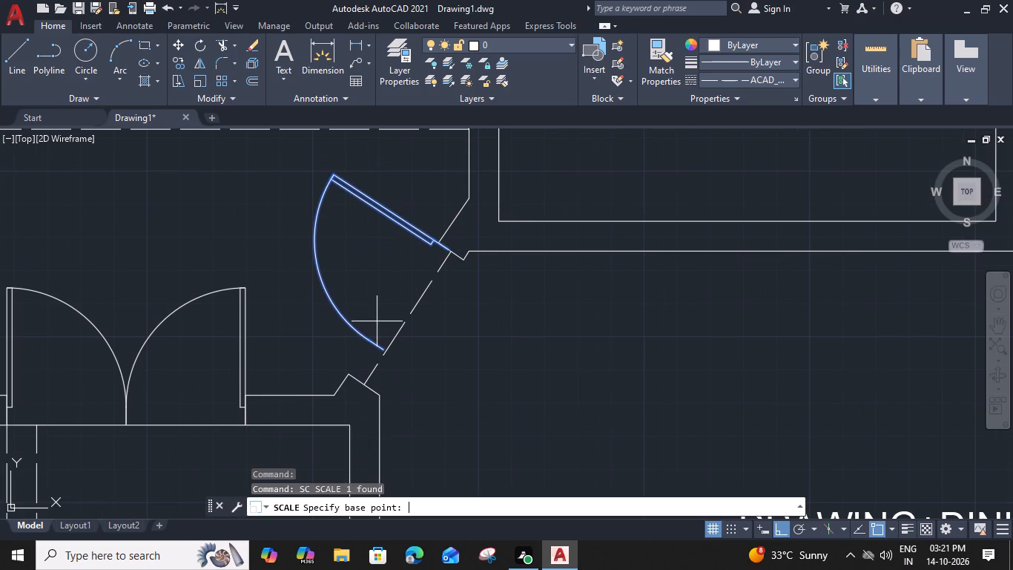
{"action": "scroll", "coordinate": [406, 286], "scroll_direction": "up", "scroll_amount": 1}
{"action": "left_click", "coordinate": [469, 226]}
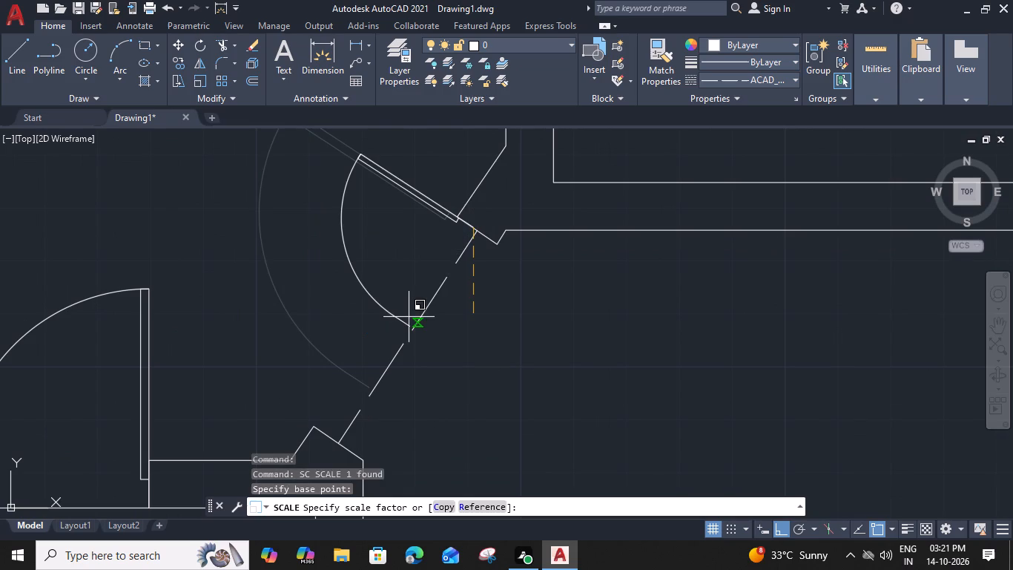
{"action": "key", "text": "r"}
{"action": "key", "text": "space"}
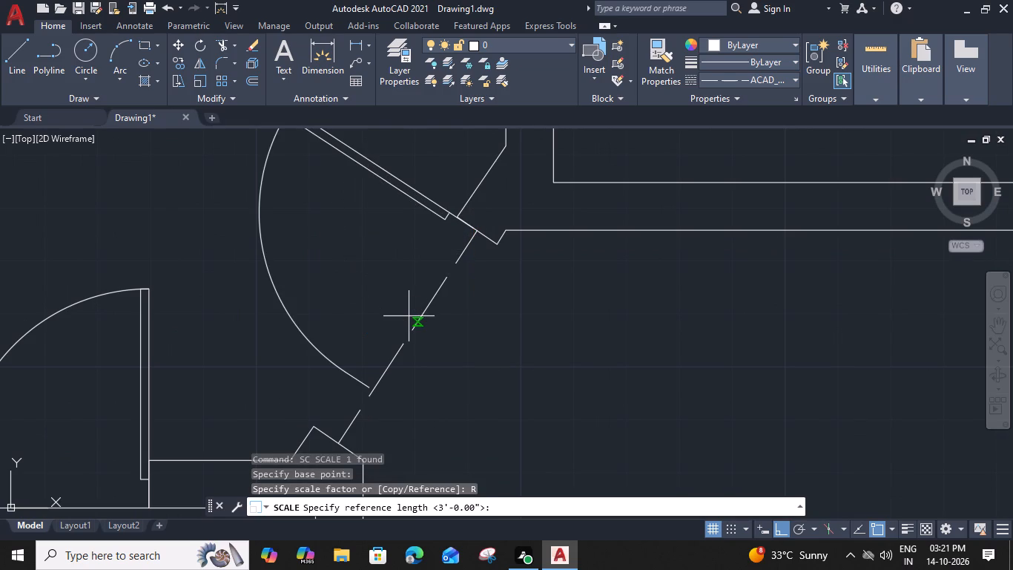
{"action": "left_click", "coordinate": [470, 228]}
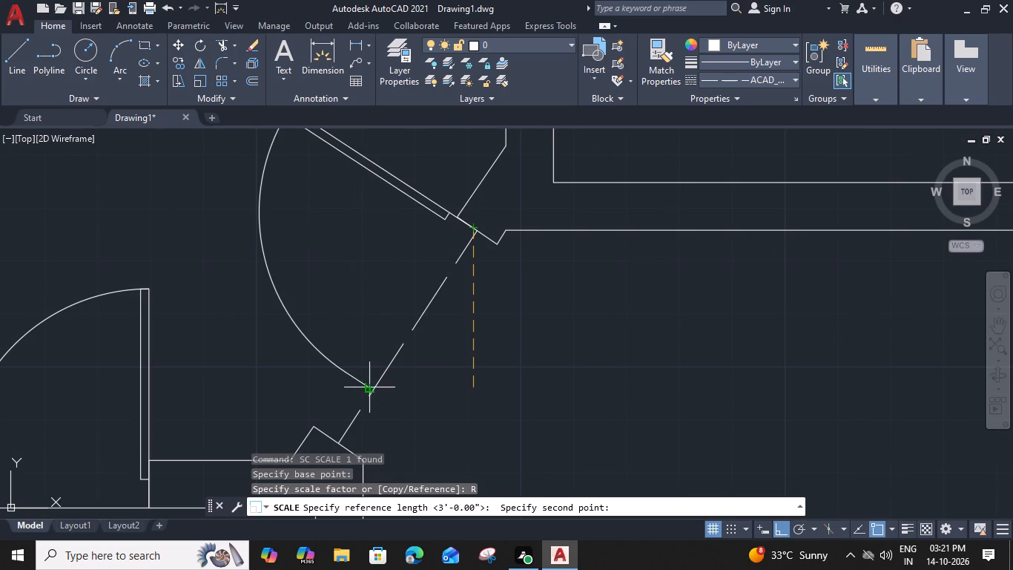
{"action": "left_click", "coordinate": [369, 390]}
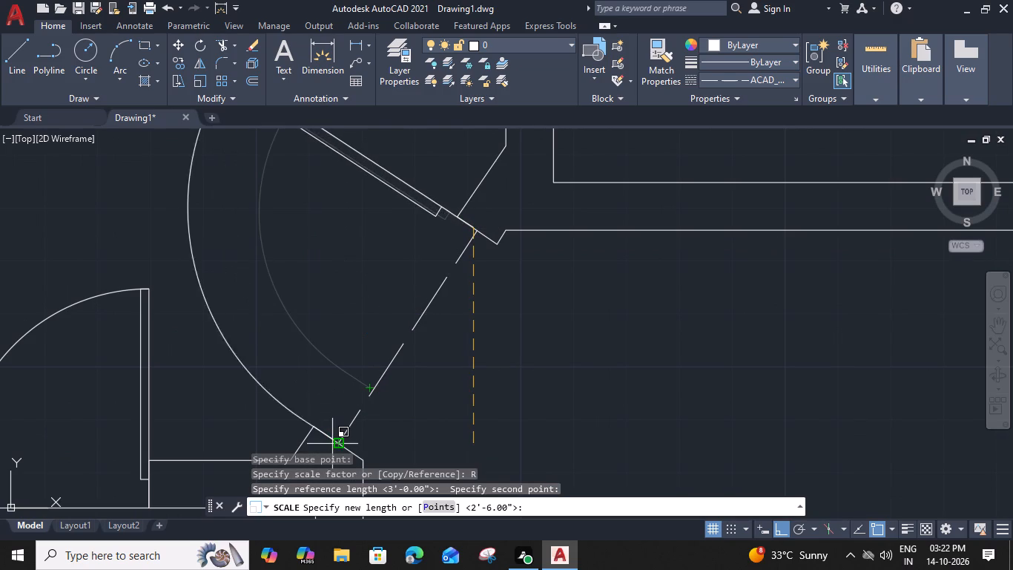
{"action": "scroll", "coordinate": [332, 439], "scroll_direction": "up", "scroll_amount": 2}
{"action": "left_click", "coordinate": [333, 442]}
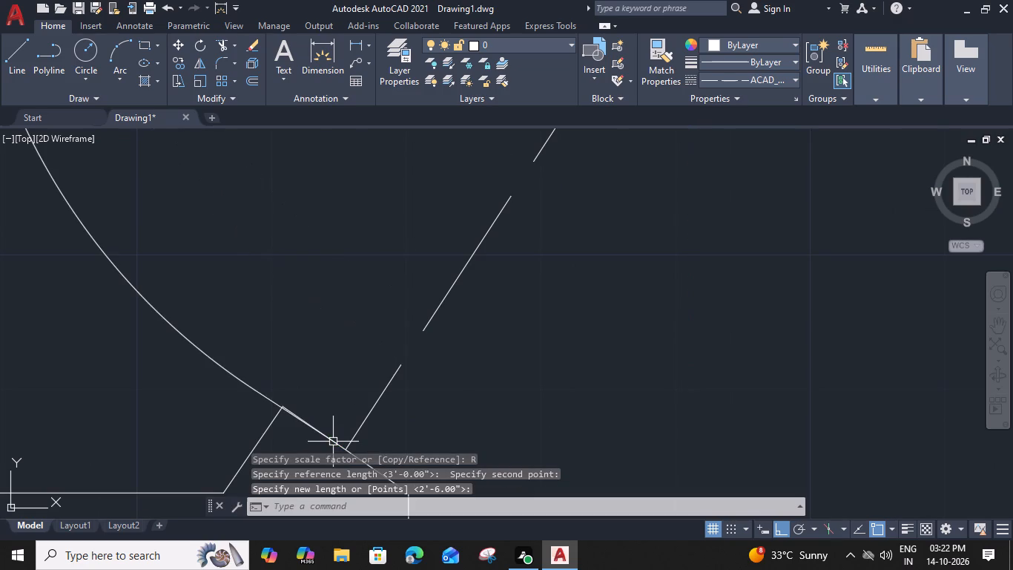
{"action": "scroll", "coordinate": [333, 442], "scroll_direction": "down", "scroll_amount": 3}
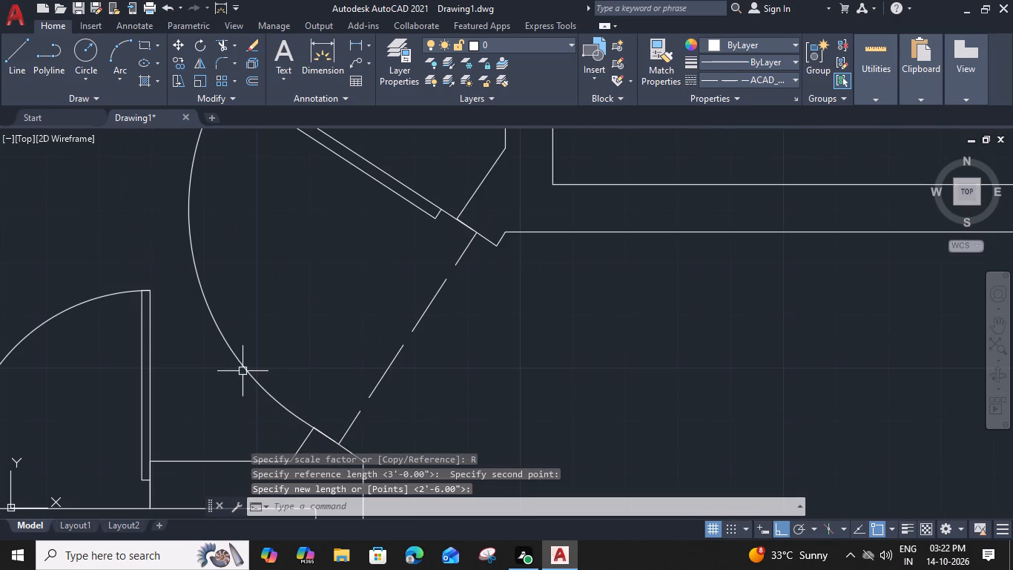
Flip the door's opening direction so it swings into the drawing+dining room.
{"action": "left_click", "coordinate": [246, 367]}
{"action": "left_click", "coordinate": [424, 308]}
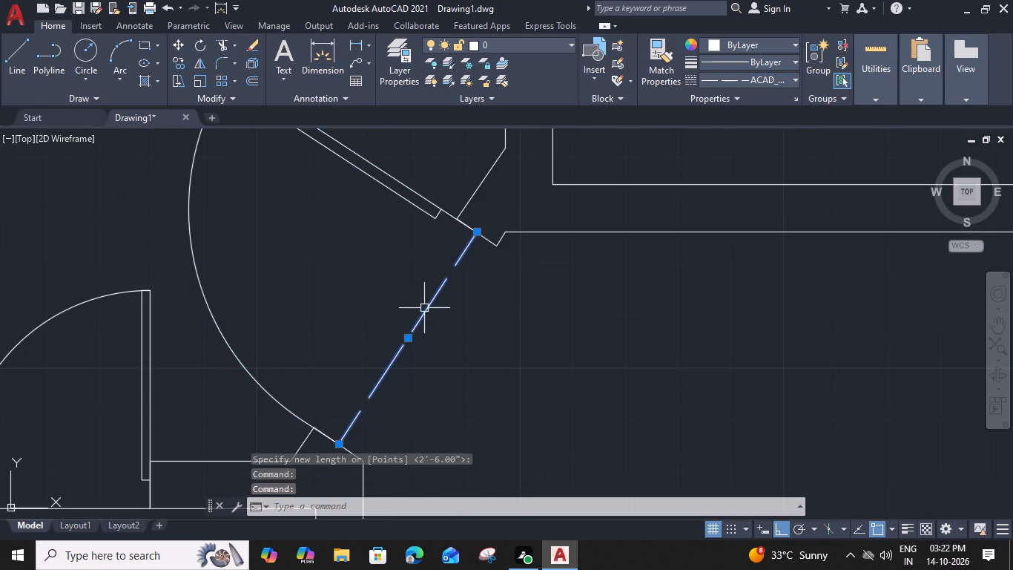
{"action": "left_click", "coordinate": [251, 374]}
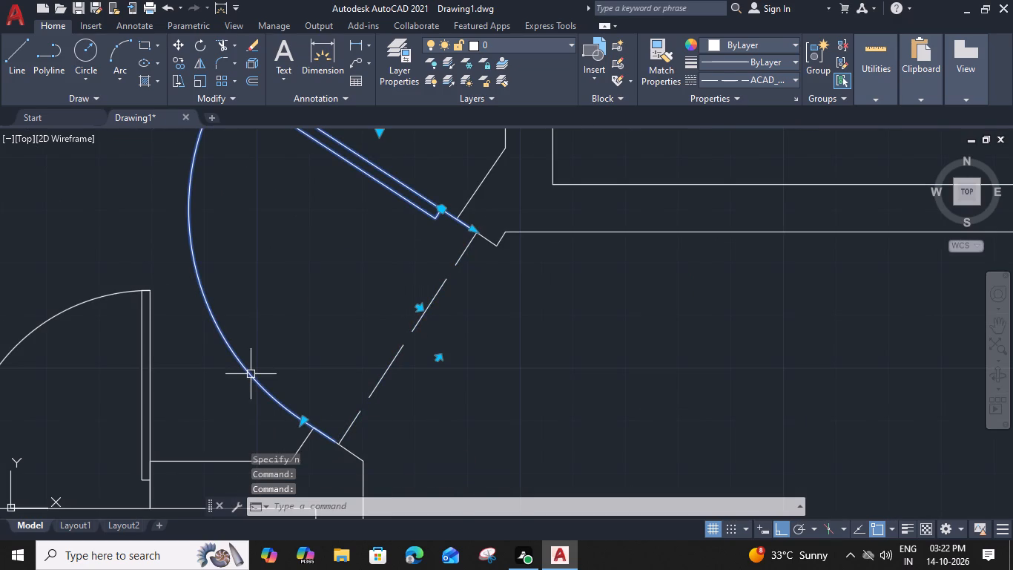
{"action": "left_click", "coordinate": [418, 306]}
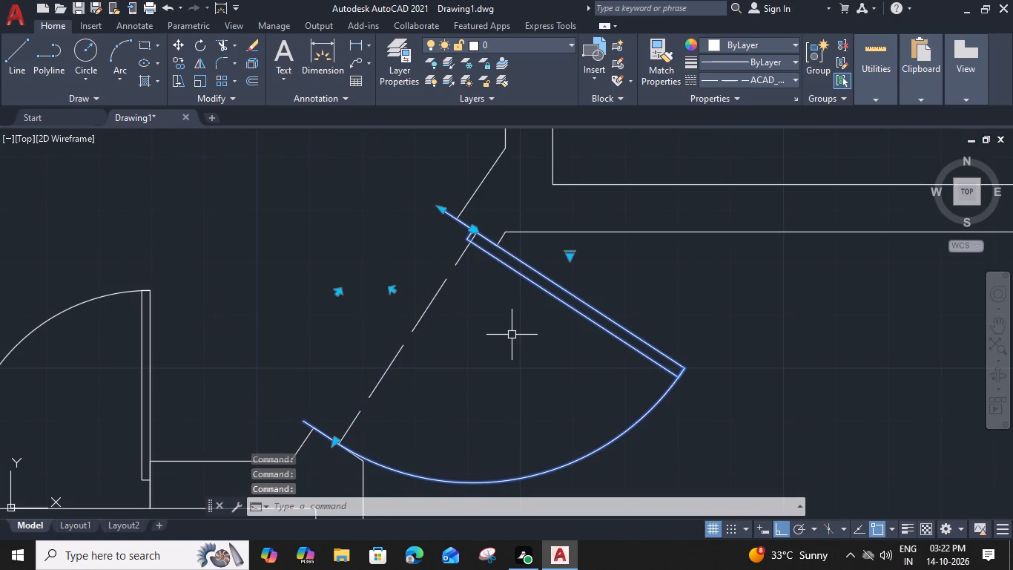
Move the flipped door by its frame end onto the lobby-side corner of the northeast jamb.
{"action": "key", "text": "m"}
{"action": "key", "text": "space"}
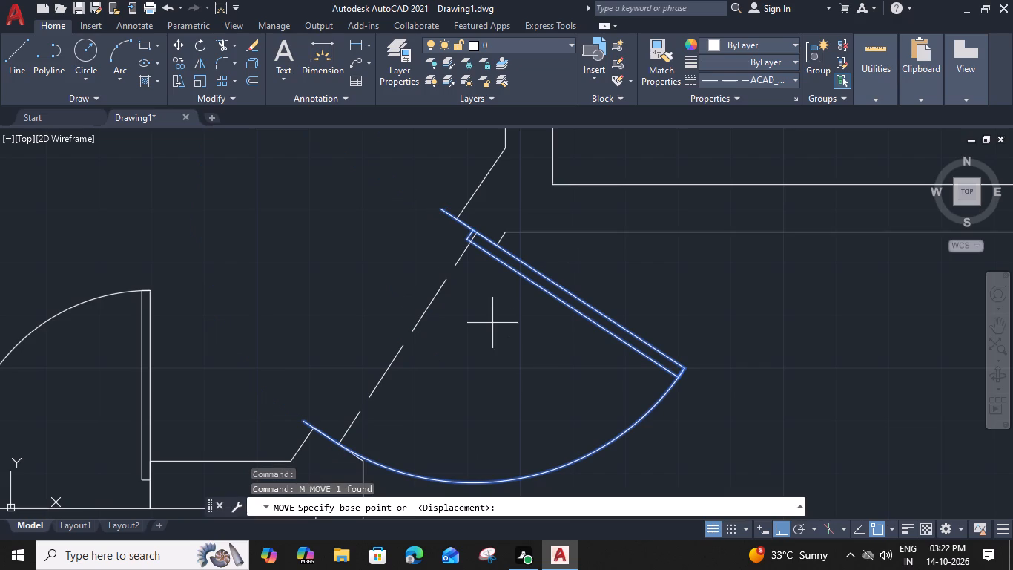
{"action": "left_click", "coordinate": [442, 212]}
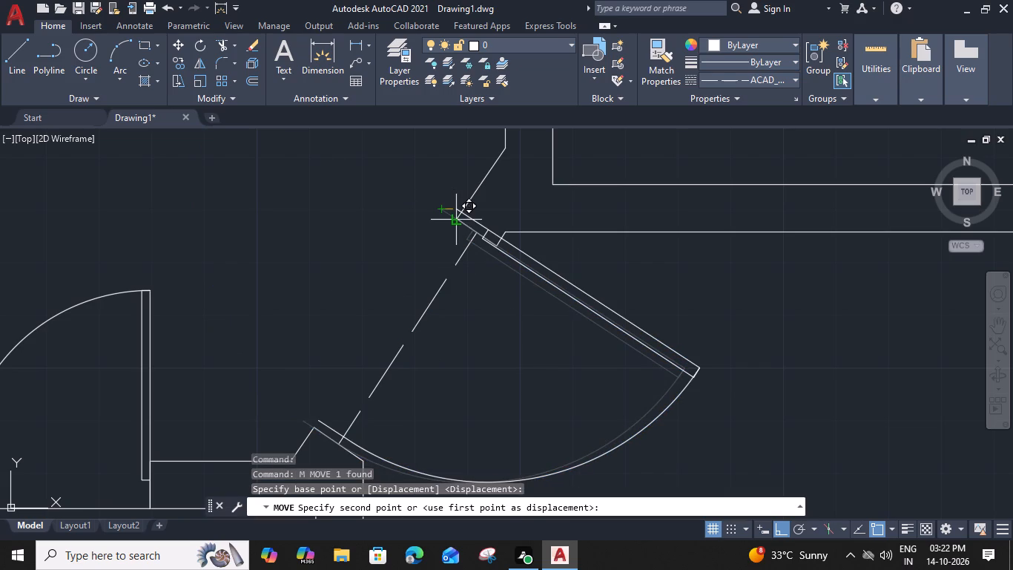
{"action": "left_click", "coordinate": [455, 218]}
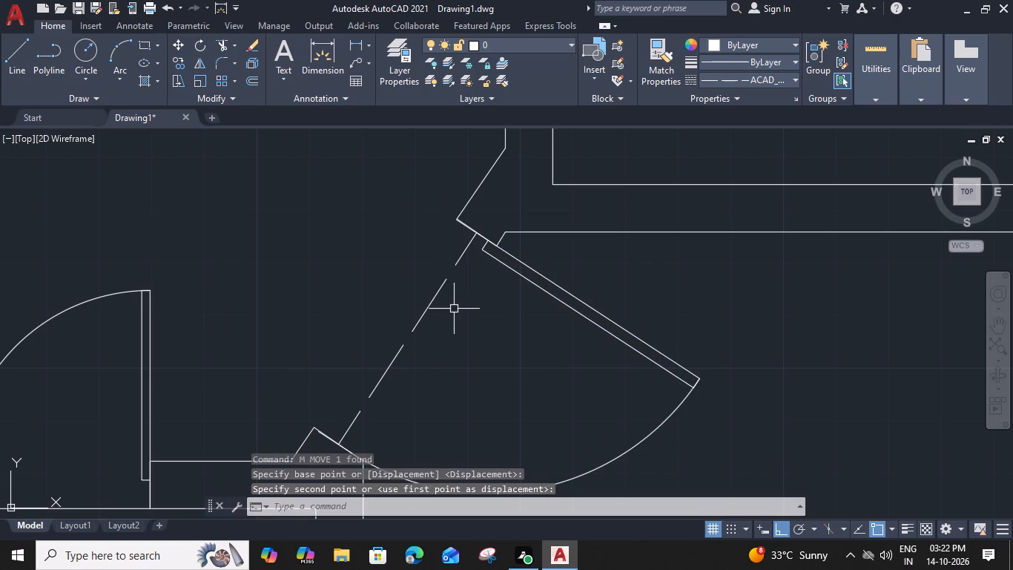
Erase the dashed line across the diagonal drawing+dining opening.
{"action": "left_click", "coordinate": [438, 294]}
{"action": "key", "text": "Delete"}
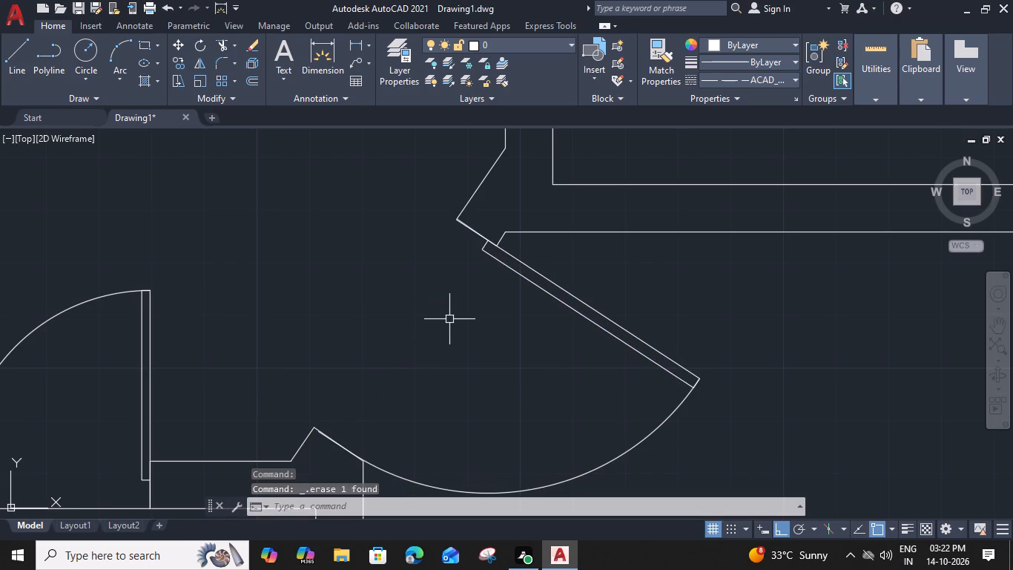
Move the door by its frame end further along the northeast jamb so its leaf starts at the wall's drawing+dining edge.
{"action": "scroll", "coordinate": [306, 462], "scroll_direction": "up", "scroll_amount": 3}
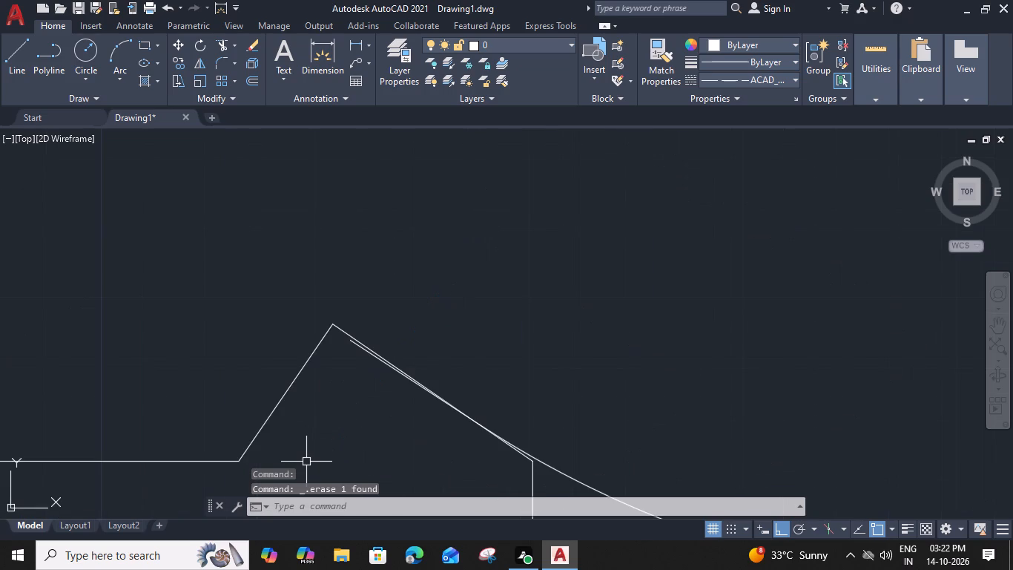
{"action": "scroll", "coordinate": [462, 332], "scroll_direction": "down", "scroll_amount": 2}
{"action": "middle_click_drag", "start_coordinate": [521, 253], "coordinate": [381, 499]}
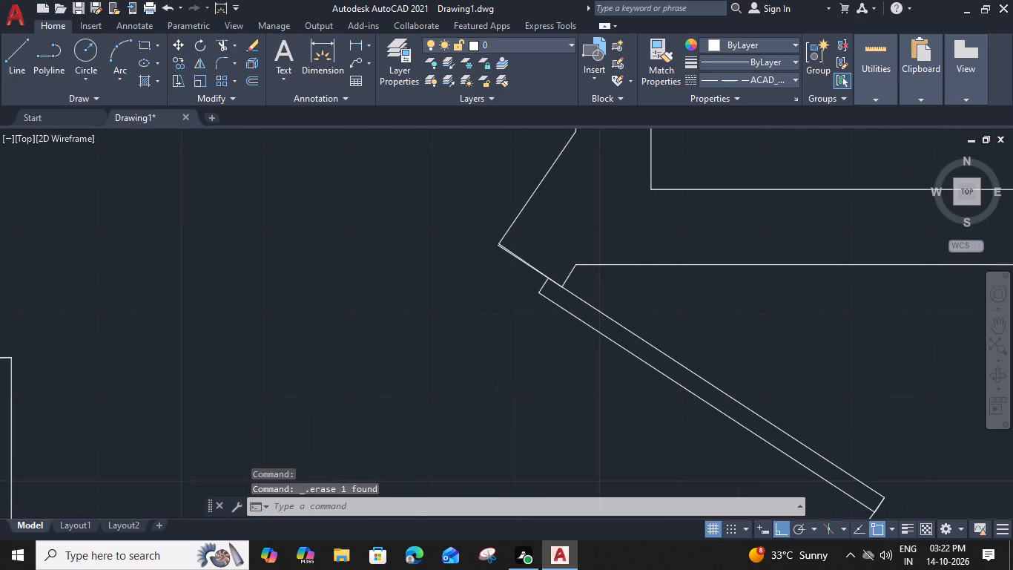
{"action": "scroll", "coordinate": [530, 257], "scroll_direction": "up", "scroll_amount": 3}
{"action": "left_click", "coordinate": [588, 360]}
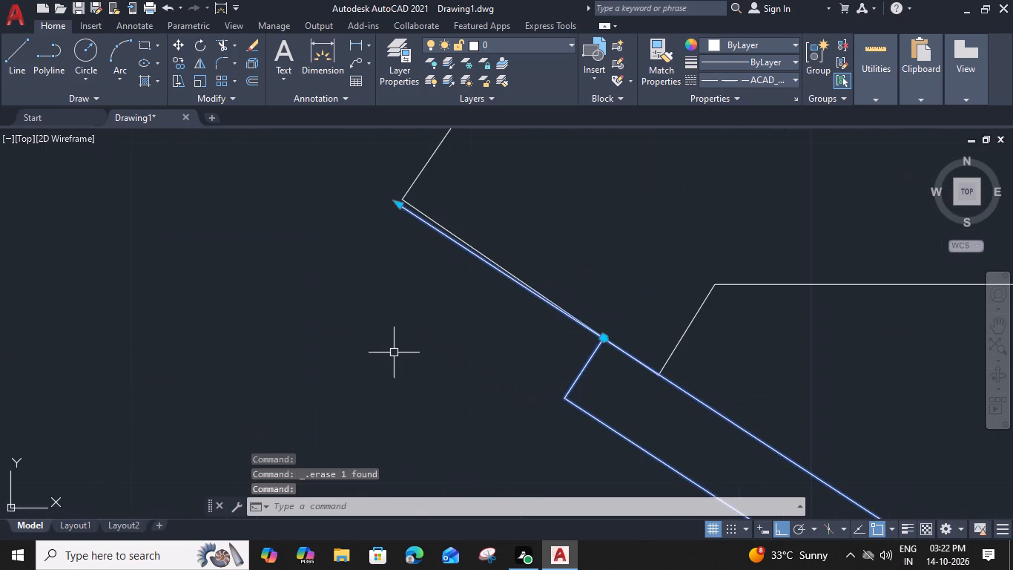
{"action": "type", "text": "M"}
{"action": "key", "text": "space"}
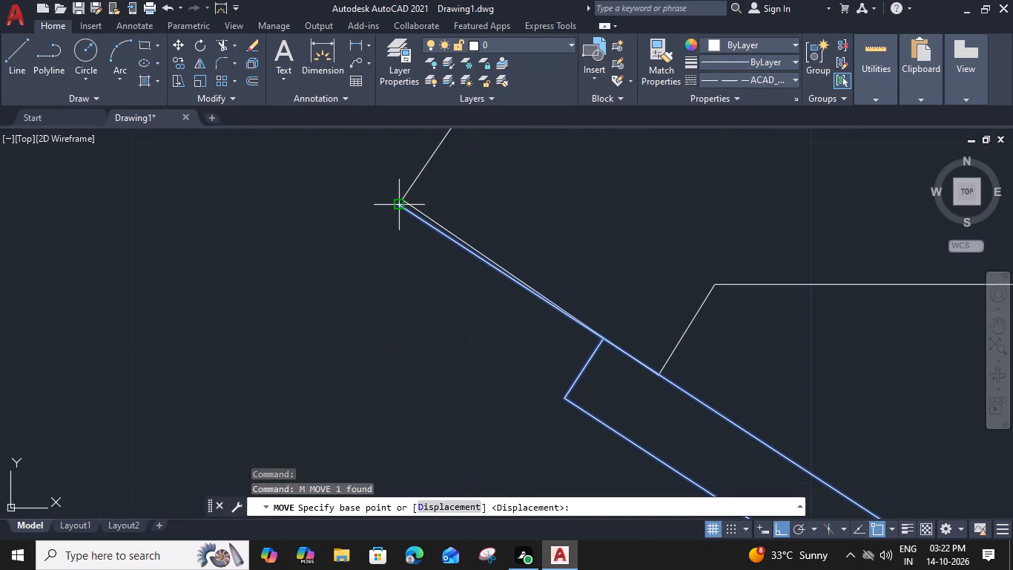
{"action": "left_click", "coordinate": [400, 204]}
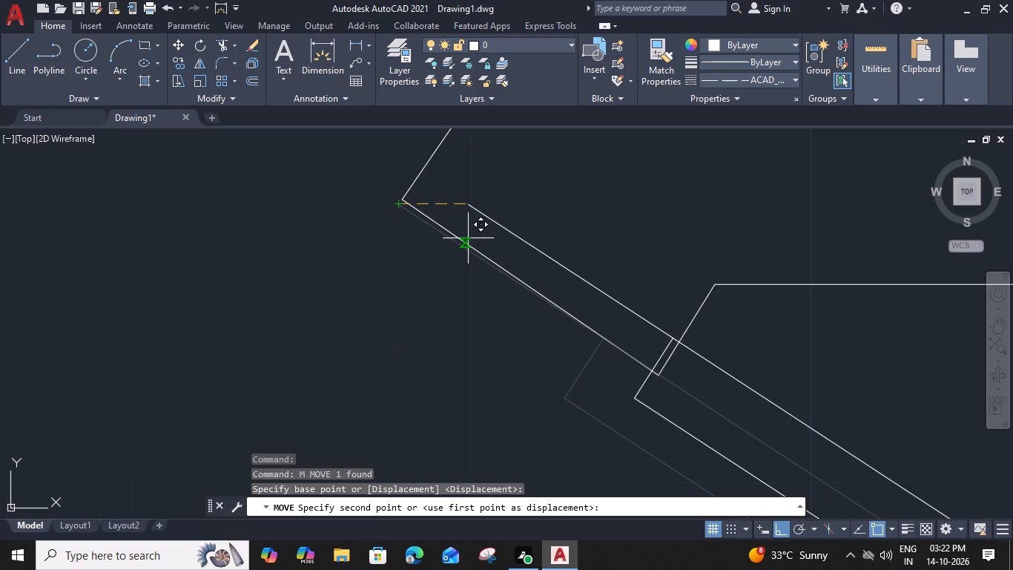
{"action": "left_click", "coordinate": [458, 239]}
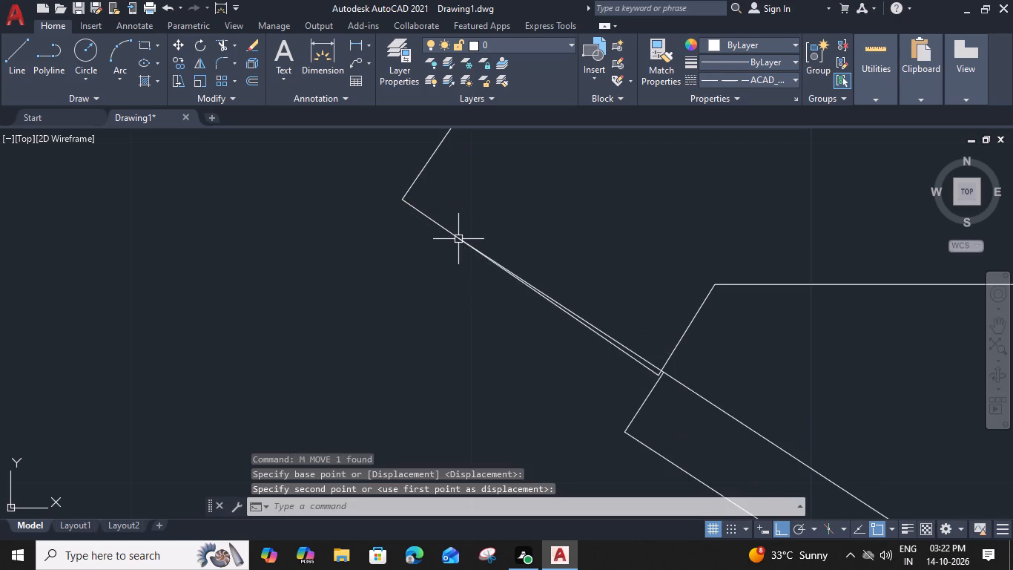
{"action": "scroll", "coordinate": [435, 308], "scroll_direction": "down", "scroll_amount": 2}
{"action": "middle_click_drag", "start_coordinate": [431, 396], "coordinate": [449, 204]}
{"action": "scroll", "coordinate": [449, 216], "scroll_direction": "down", "scroll_amount": 3}
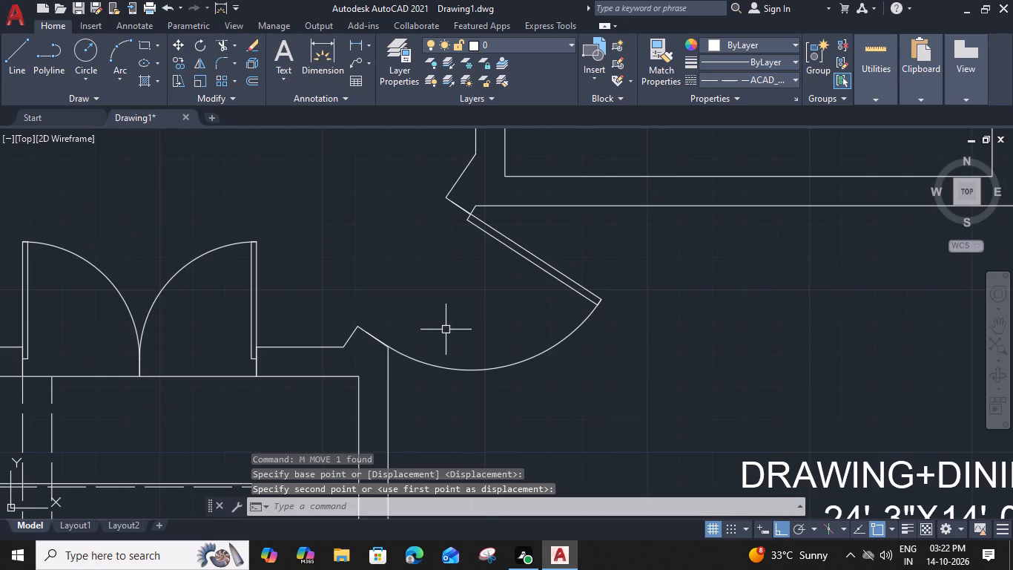
{"action": "key", "text": "Escape"}
Set the linetype to ByLayer and draw a threshold line across the diagonal opening between the midpoints of its two jambs.
{"action": "scroll", "coordinate": [504, 368], "scroll_direction": "down", "scroll_amount": 2}
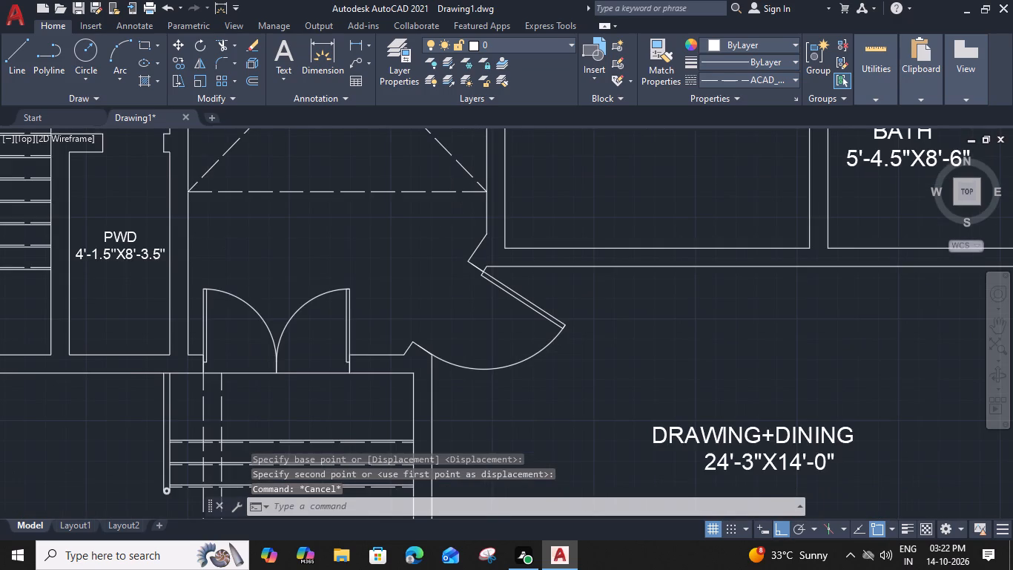
{"action": "scroll", "coordinate": [605, 343], "scroll_direction": "down", "scroll_amount": 1}
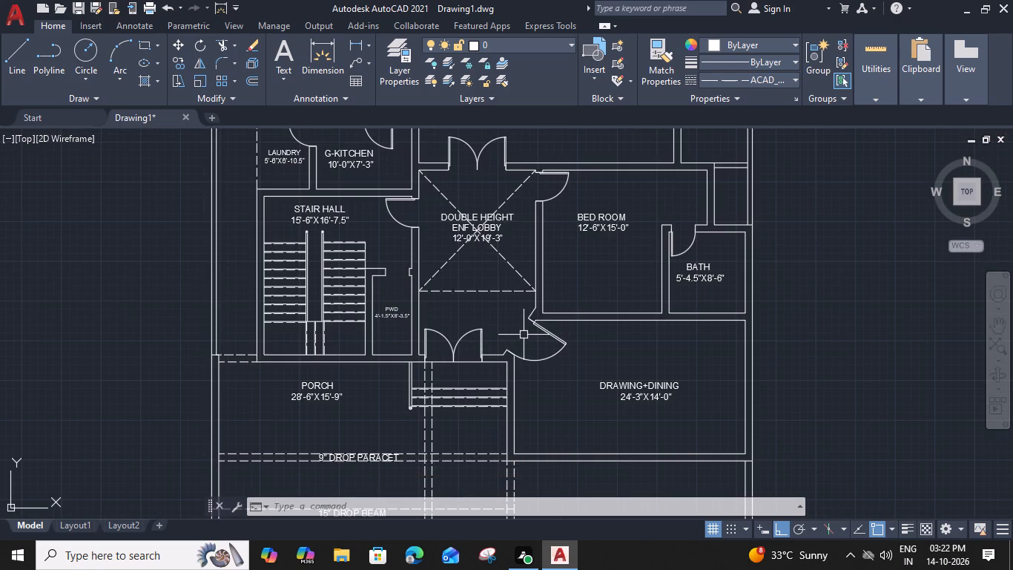
{"action": "type", "text": "L"}
{"action": "key", "text": "space"}
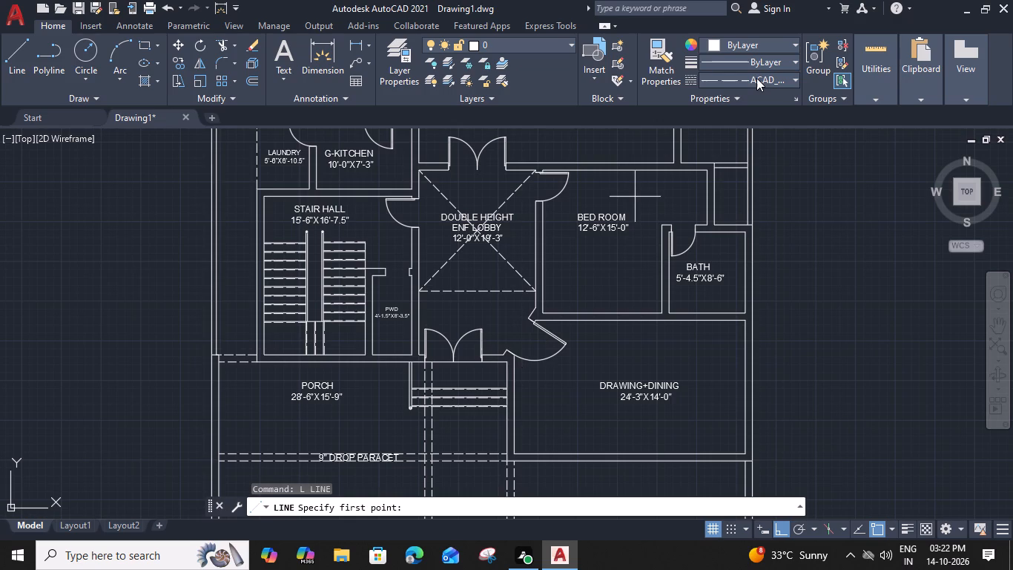
{"action": "left_click", "coordinate": [793, 78]}
{"action": "left_click", "coordinate": [794, 93]}
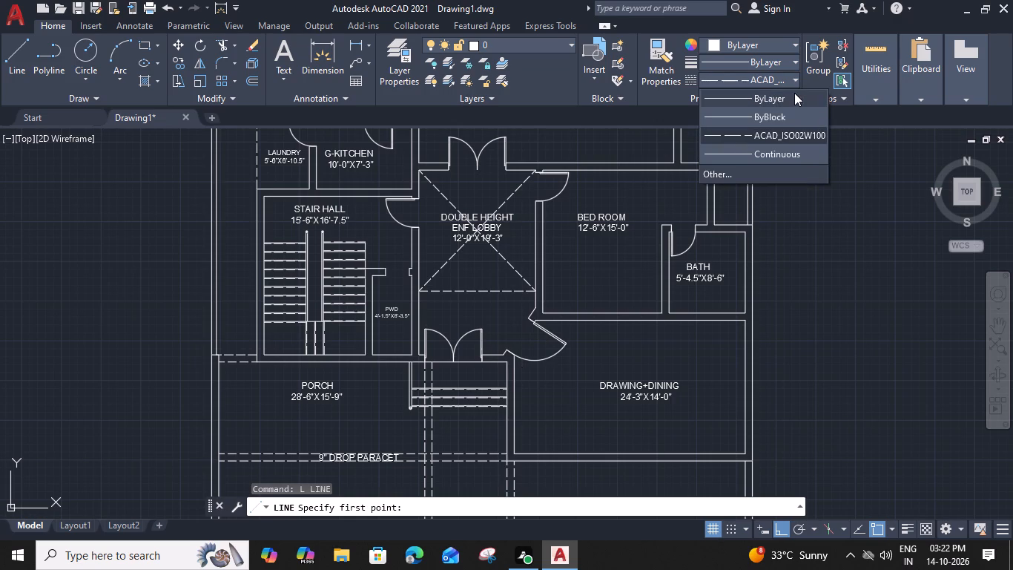
{"action": "scroll", "coordinate": [526, 350], "scroll_direction": "up", "scroll_amount": 2}
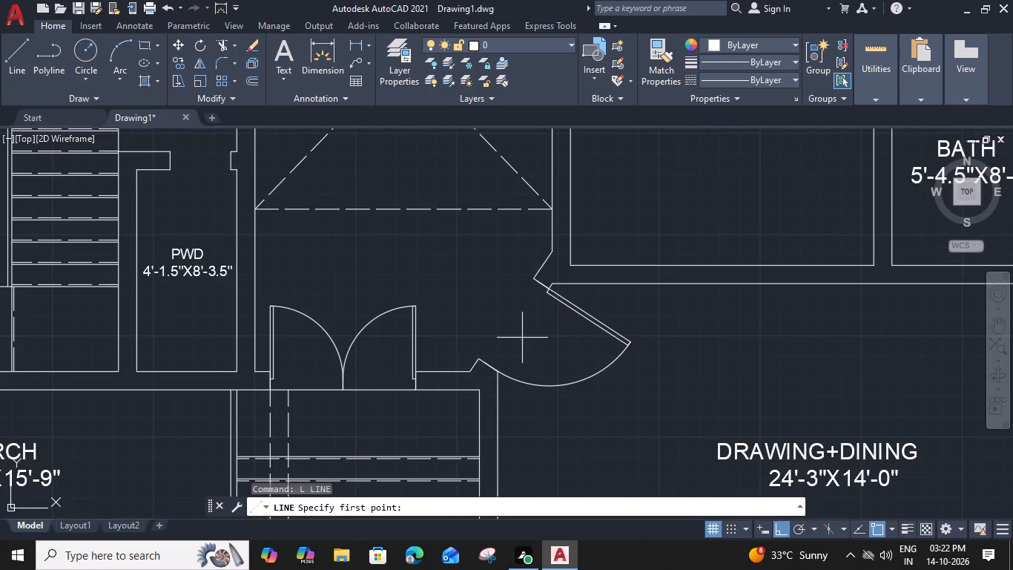
{"action": "left_click", "coordinate": [488, 366]}
{"action": "scroll", "coordinate": [545, 286], "scroll_direction": "up", "scroll_amount": 3}
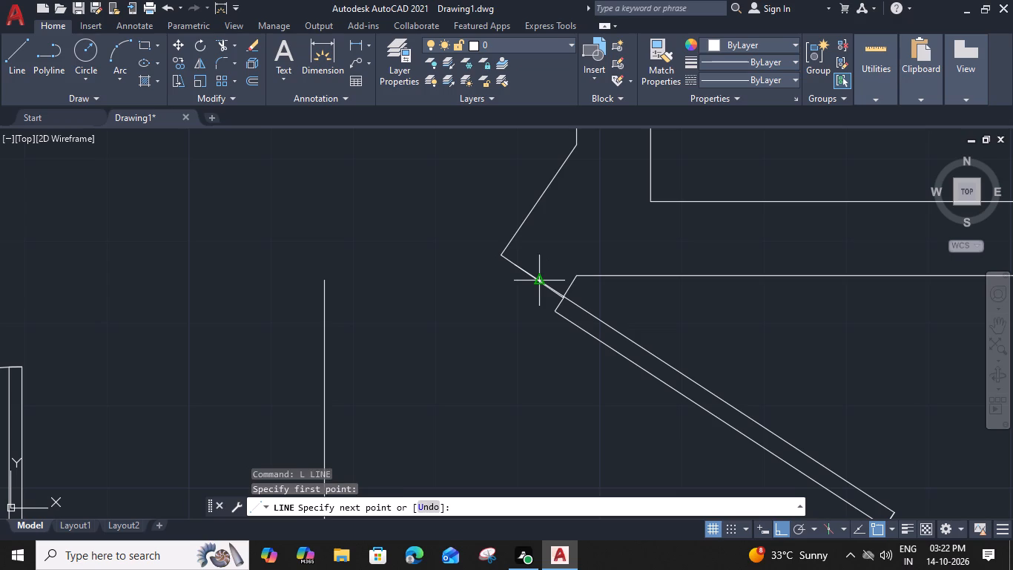
{"action": "left_click", "coordinate": [541, 276]}
{"action": "key", "text": "Escape"}
{"action": "scroll", "coordinate": [541, 276], "scroll_direction": "down", "scroll_amount": 3}
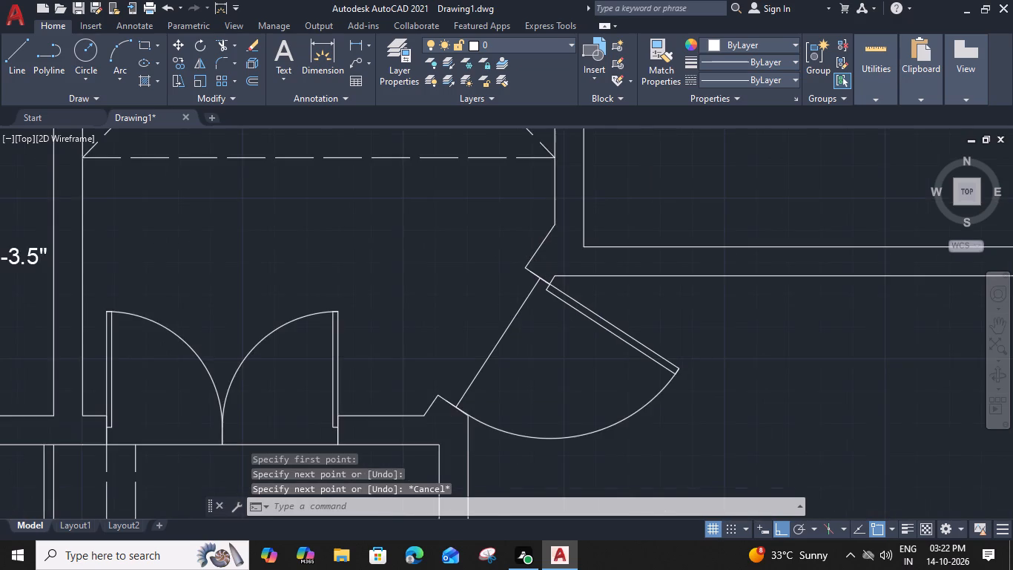
Draw a threshold line along the lobby side of the double-door opening between the ENF Lobby and T.V Lounge.
{"action": "middle_click_drag", "start_coordinate": [444, 251], "coordinate": [535, 535]}
{"action": "middle_click_drag", "start_coordinate": [483, 241], "coordinate": [472, 309]}
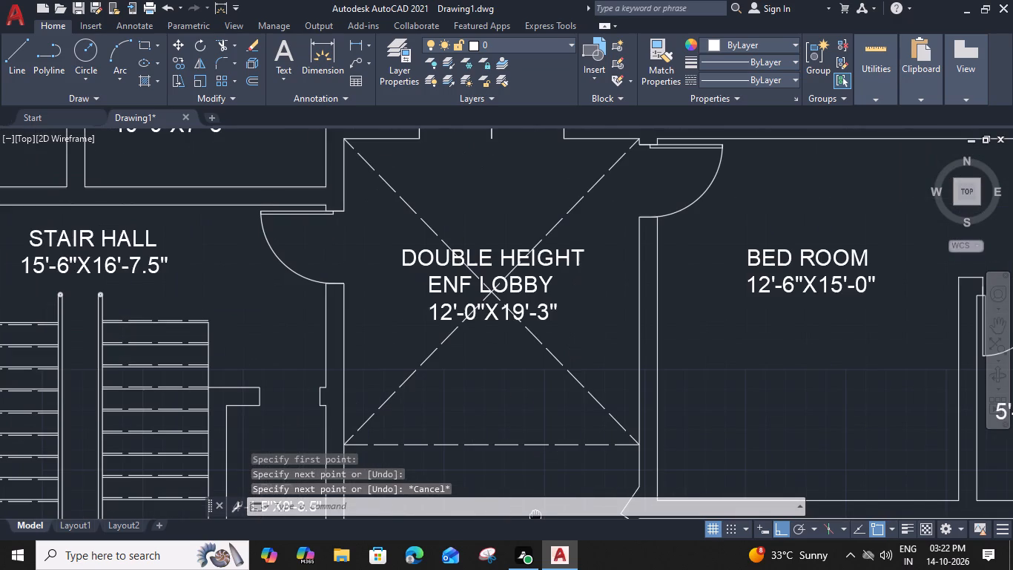
{"action": "key", "text": "l"}
{"action": "key", "text": "space"}
{"action": "scroll", "coordinate": [445, 252], "scroll_direction": "up", "scroll_amount": 2}
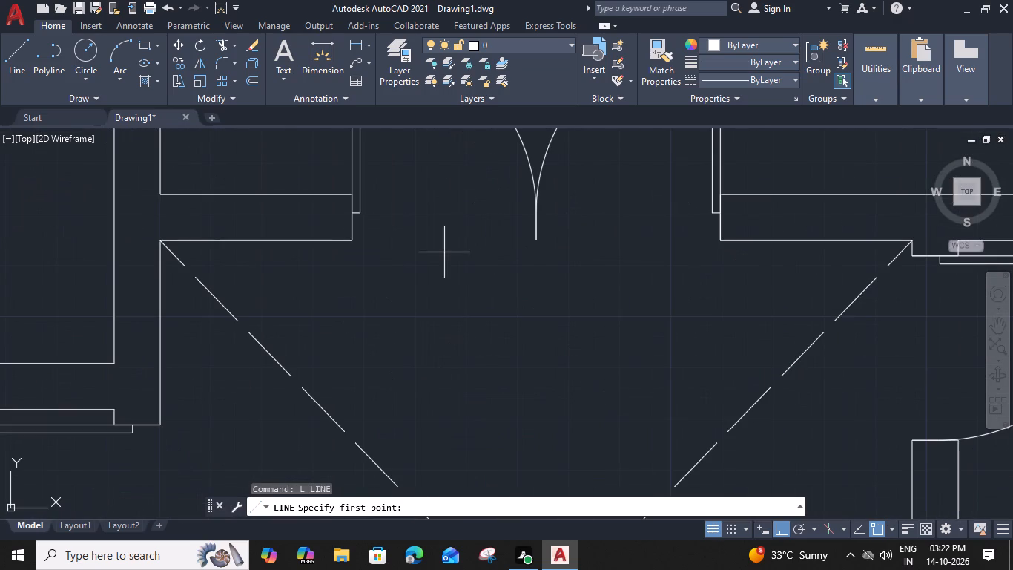
{"action": "left_click", "coordinate": [355, 240]}
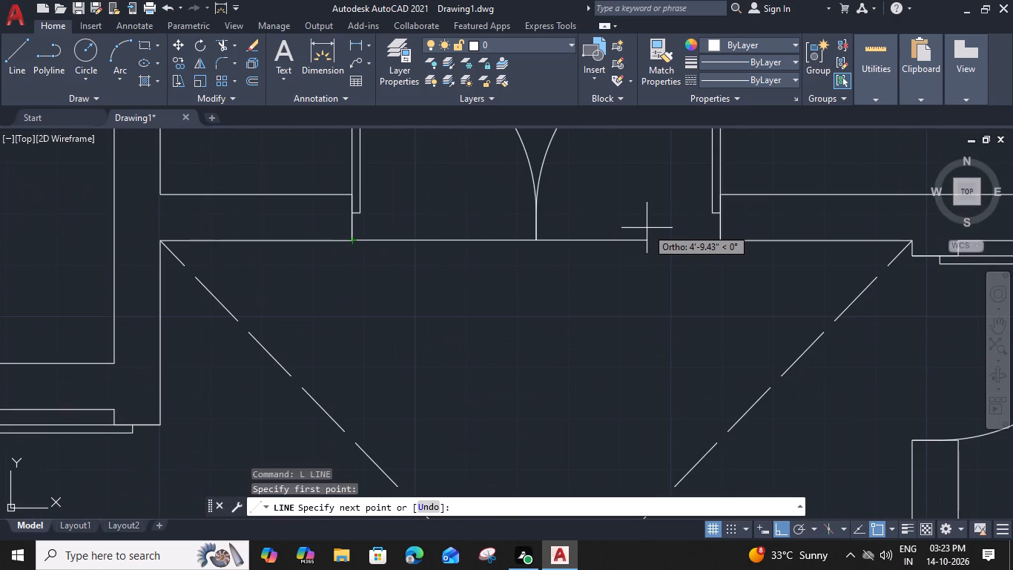
{"action": "left_click", "coordinate": [718, 240]}
{"action": "key", "text": "space"}
Draw a threshold line along the lobby edge of the door opening to the 12'-6"X15'-0" bedroom.
{"action": "middle_click_drag", "start_coordinate": [706, 334], "coordinate": [718, 240]}
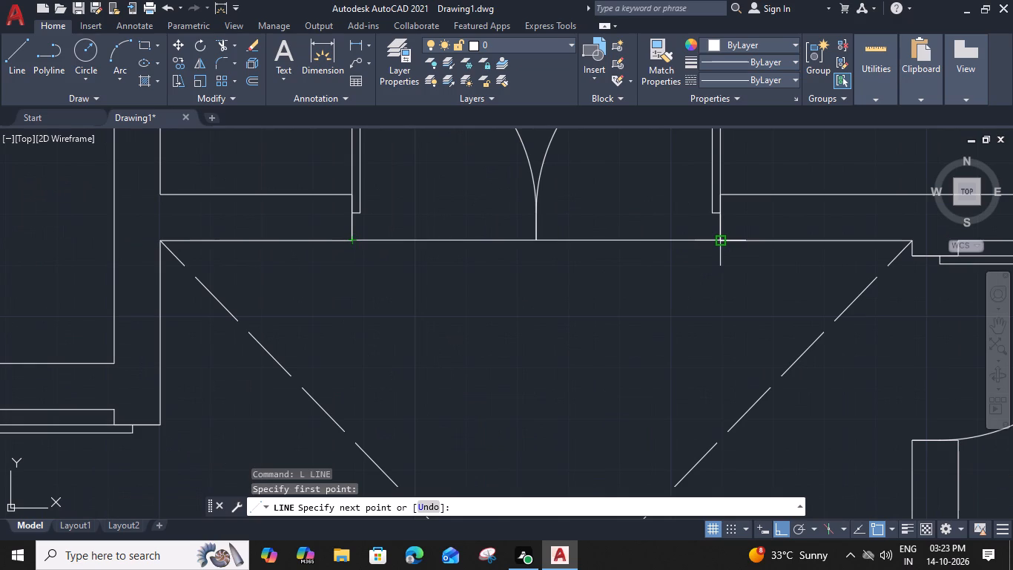
{"action": "middle_click_drag", "start_coordinate": [718, 240], "coordinate": [438, 317]}
{"action": "key", "text": "space"}
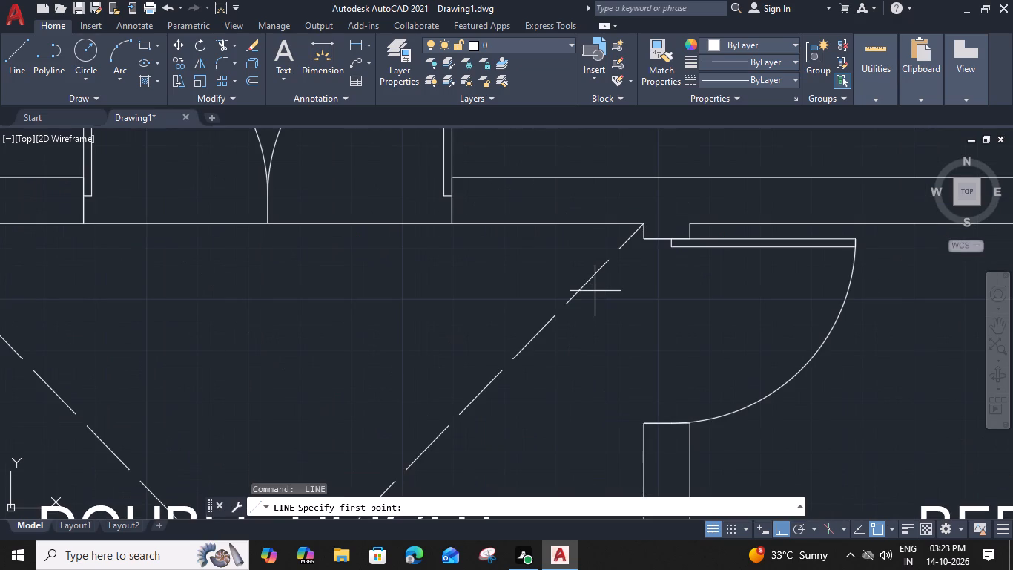
{"action": "left_click", "coordinate": [648, 236]}
{"action": "left_click", "coordinate": [648, 422]}
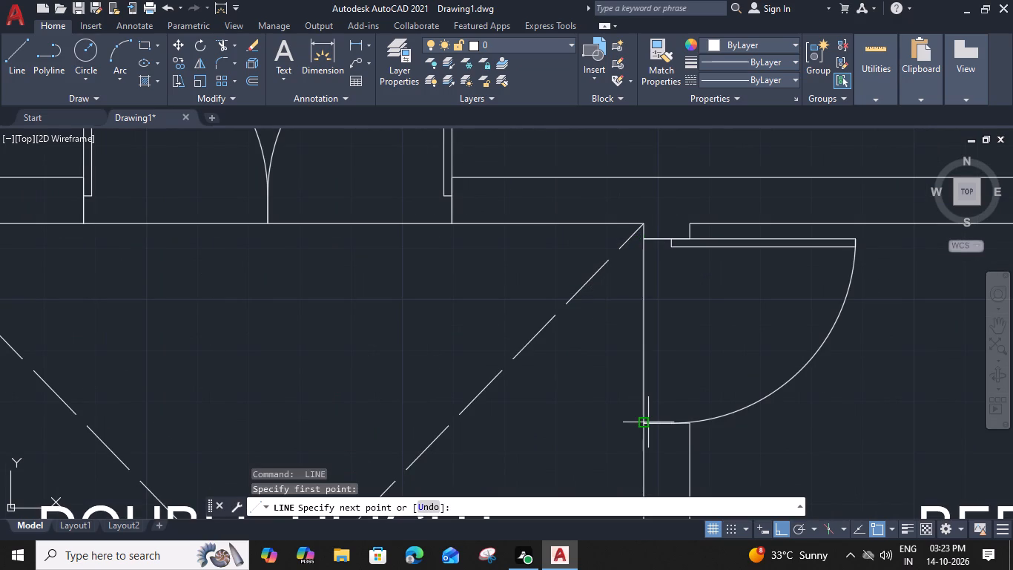
{"action": "key", "text": "space"}
Draw a threshold line on the bedroom side of the door opening to the 5'-4.5"X8'-6" bath.
{"action": "scroll", "coordinate": [645, 413], "scroll_direction": "down", "scroll_amount": 3}
{"action": "middle_click_drag", "start_coordinate": [723, 432], "coordinate": [415, 292]}
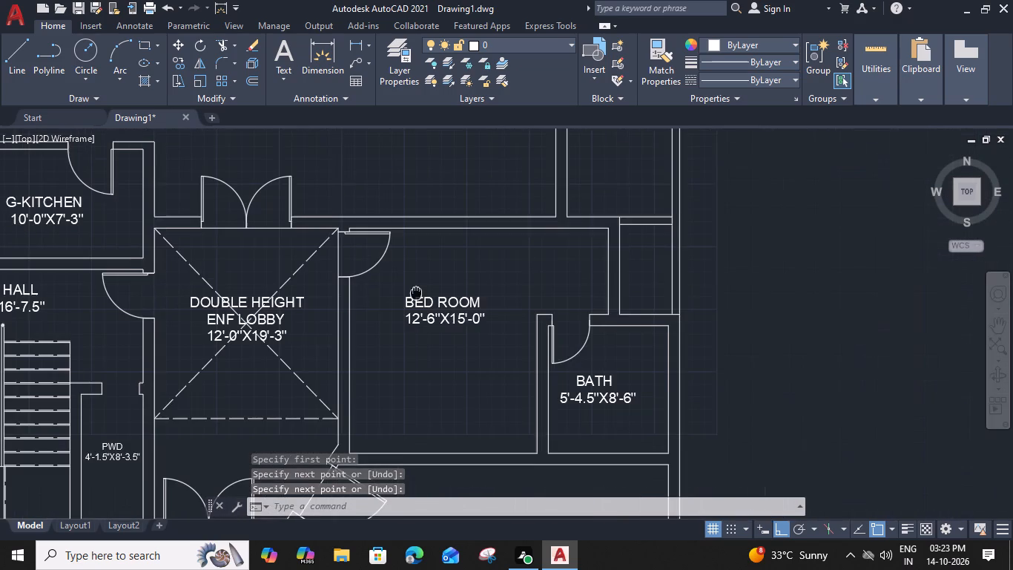
{"action": "key", "text": "space"}
{"action": "left_click_drag", "start_coordinate": [588, 313], "coordinate": [581, 313]}
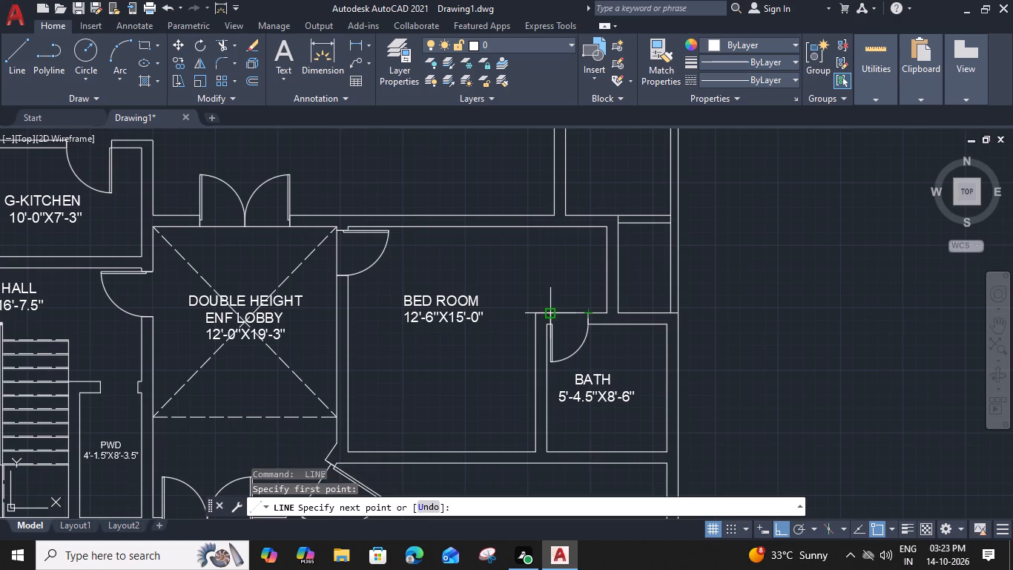
{"action": "left_click", "coordinate": [551, 313]}
{"action": "key", "text": "space"}
Draw a threshold line along the lobby edge of the stair hall door opening.
{"action": "middle_click_drag", "start_coordinate": [404, 278], "coordinate": [411, 294]}
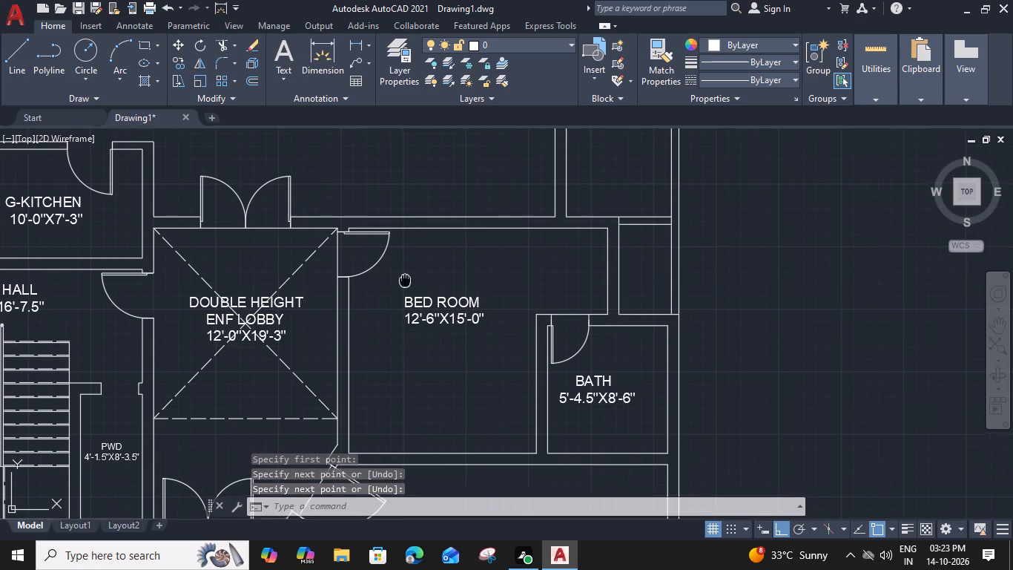
{"action": "middle_click_drag", "start_coordinate": [411, 294], "coordinate": [622, 502]}
{"action": "middle_click_drag", "start_coordinate": [510, 338], "coordinate": [696, 212]}
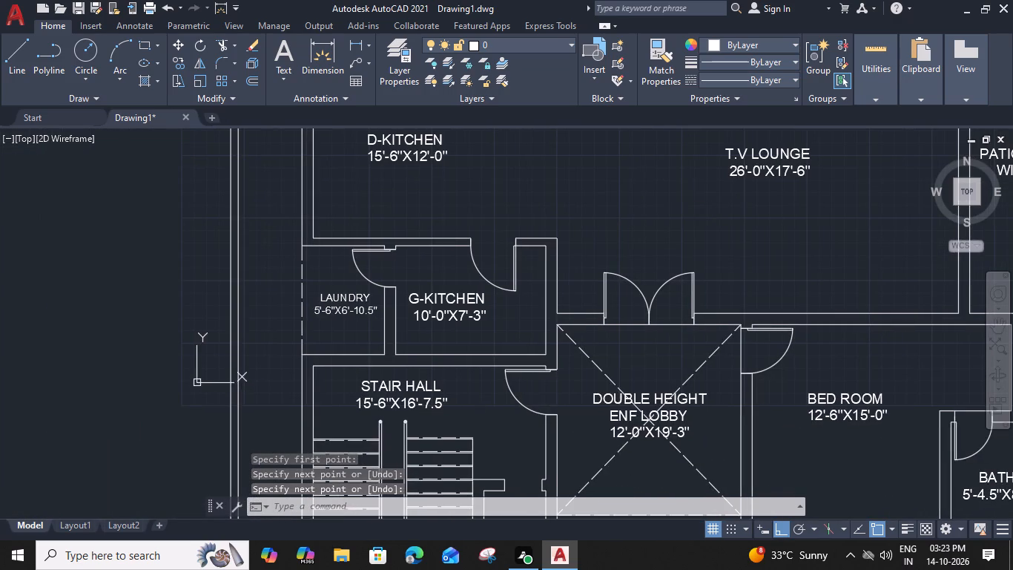
{"action": "key", "text": "space"}
{"action": "left_click", "coordinate": [559, 414]}
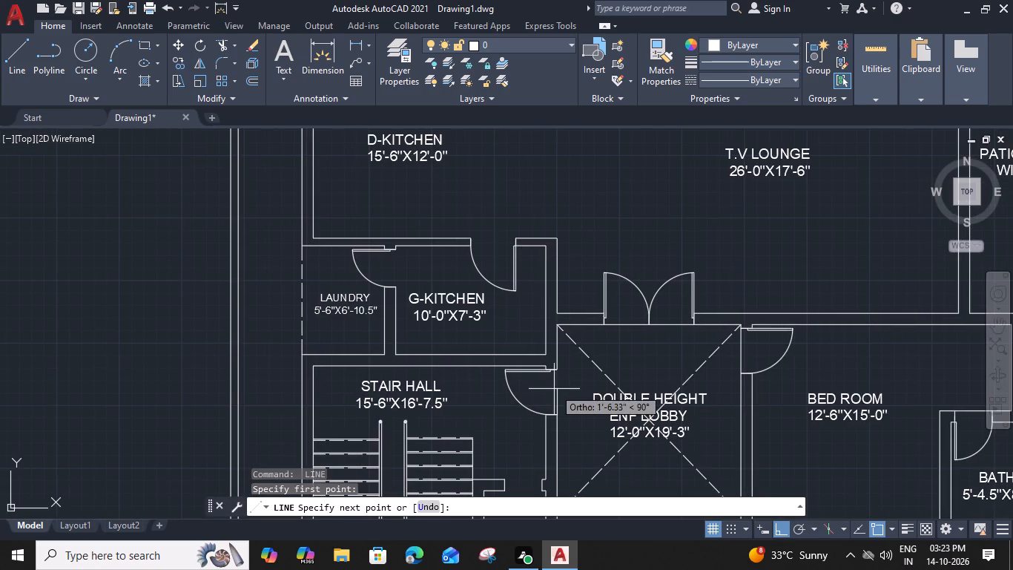
{"action": "left_click", "coordinate": [558, 368]}
{"action": "key", "text": "space"}
Draw a threshold line along the D-Kitchen edge of the G-Kitchen door opening.
{"action": "key", "text": "space"}
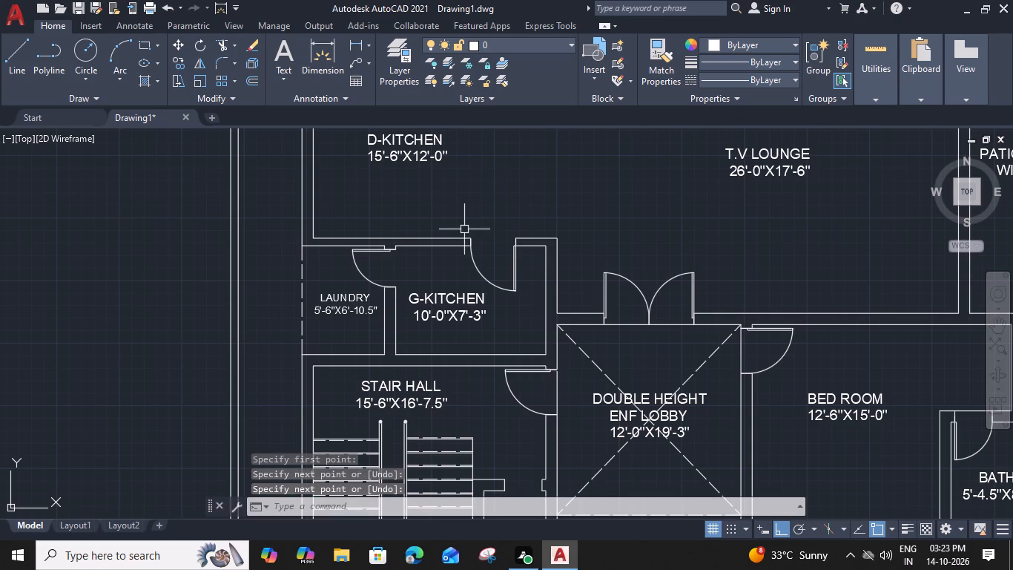
{"action": "left_click", "coordinate": [473, 235]}
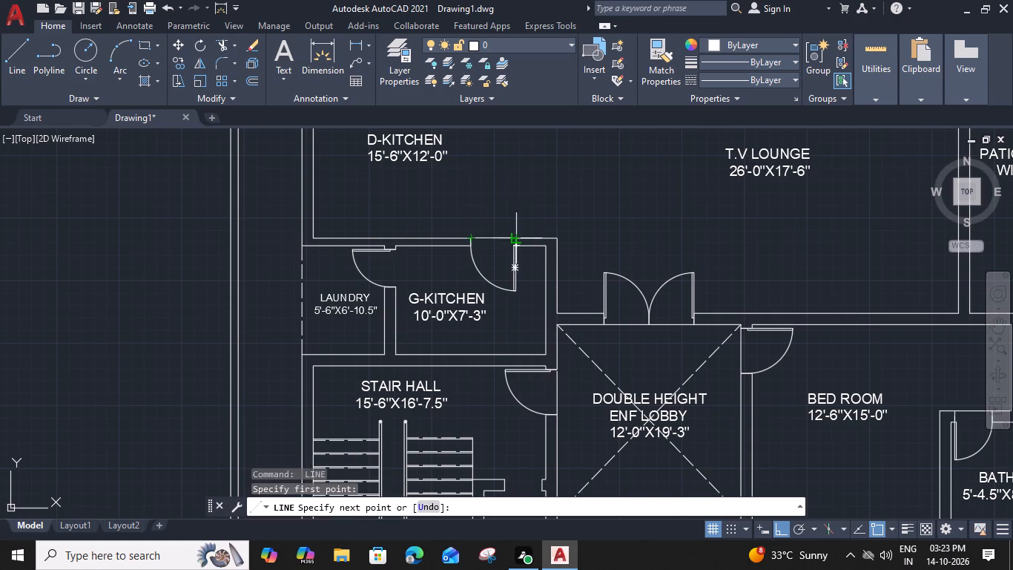
{"action": "left_click", "coordinate": [517, 235]}
{"action": "key", "text": "space"}
Draw a threshold line on the G-Kitchen side of the laundry door opening, from jamb to jamb.
{"action": "key", "text": "space"}
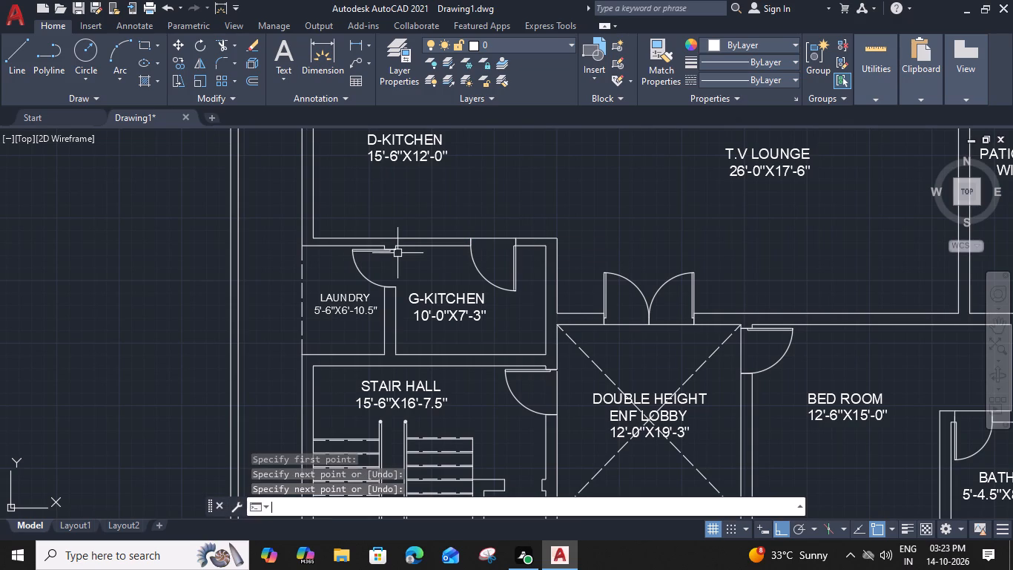
{"action": "scroll", "coordinate": [397, 249], "scroll_direction": "up", "scroll_amount": 2}
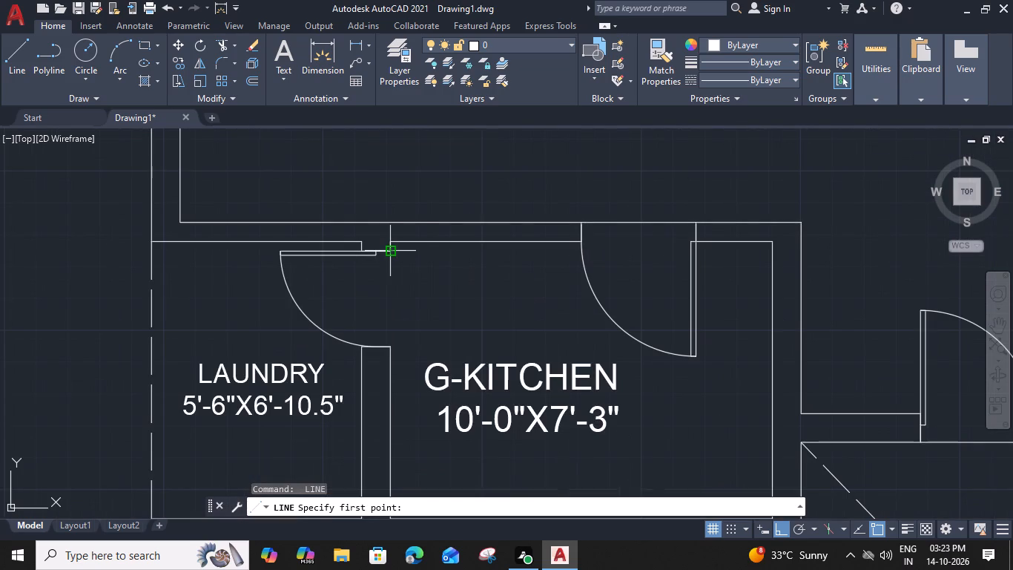
{"action": "left_click", "coordinate": [392, 250]}
{"action": "left_click", "coordinate": [392, 344]}
{"action": "key", "text": "space"}
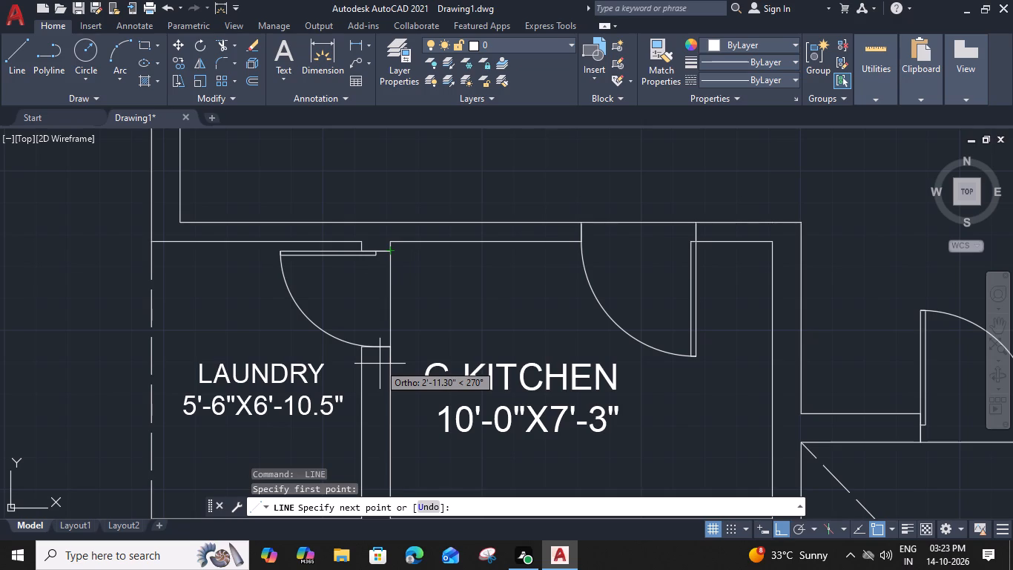
Extend the stair hall door's threshold line to the opening's north jamb.
{"action": "scroll", "coordinate": [392, 344], "scroll_direction": "down", "scroll_amount": 4}
{"action": "middle_click_drag", "start_coordinate": [523, 361], "coordinate": [490, 296]}
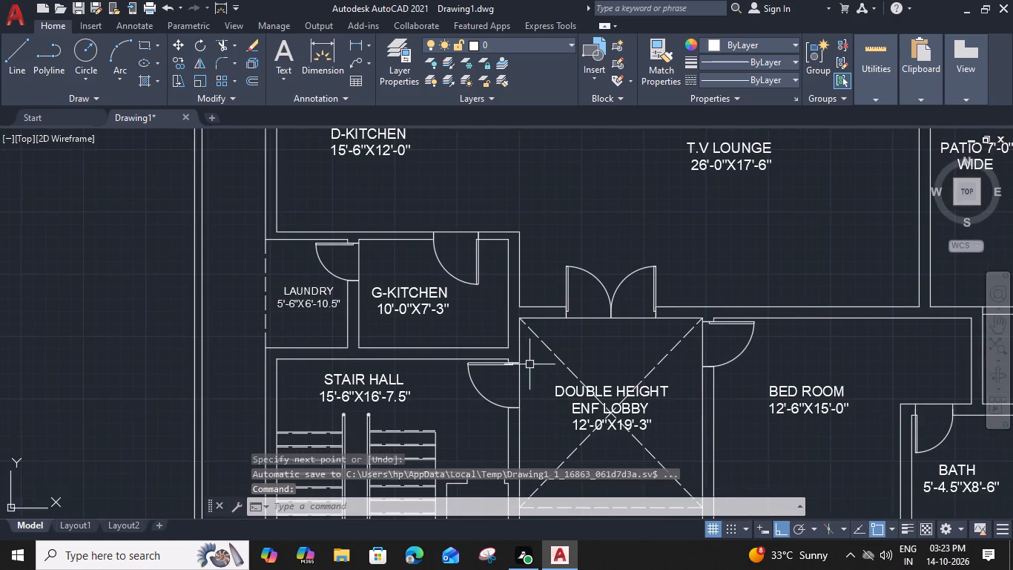
{"action": "scroll", "coordinate": [527, 378], "scroll_direction": "up", "scroll_amount": 3}
{"action": "key", "text": "e"}
{"action": "key", "text": "x"}
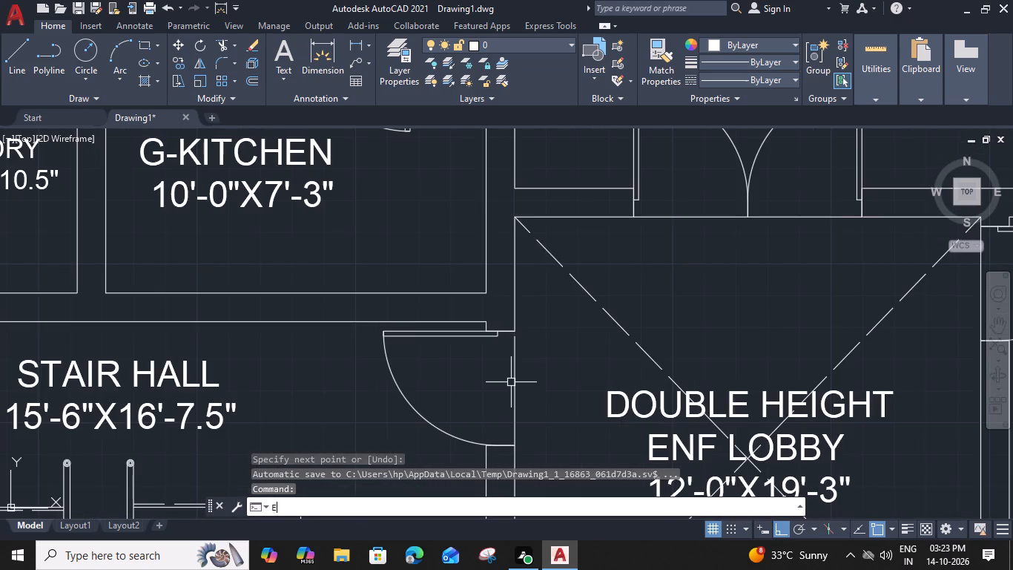
{"action": "key", "text": "space"}
{"action": "left_click", "coordinate": [521, 383]}
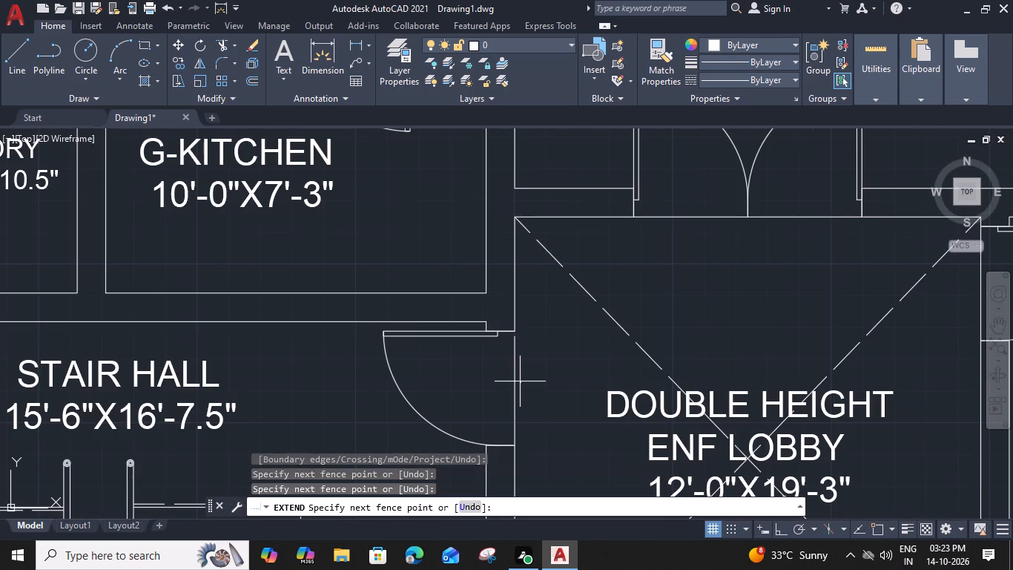
{"action": "left_click", "coordinate": [499, 384]}
{"action": "key", "text": "Escape"}
Draw a threshold line along the lobby edge of the door opening to the 15'-6"X13'-6" bedroom west of the 5'-7.5" wide lobby.
{"action": "scroll", "coordinate": [442, 347], "scroll_direction": "down", "scroll_amount": 2}
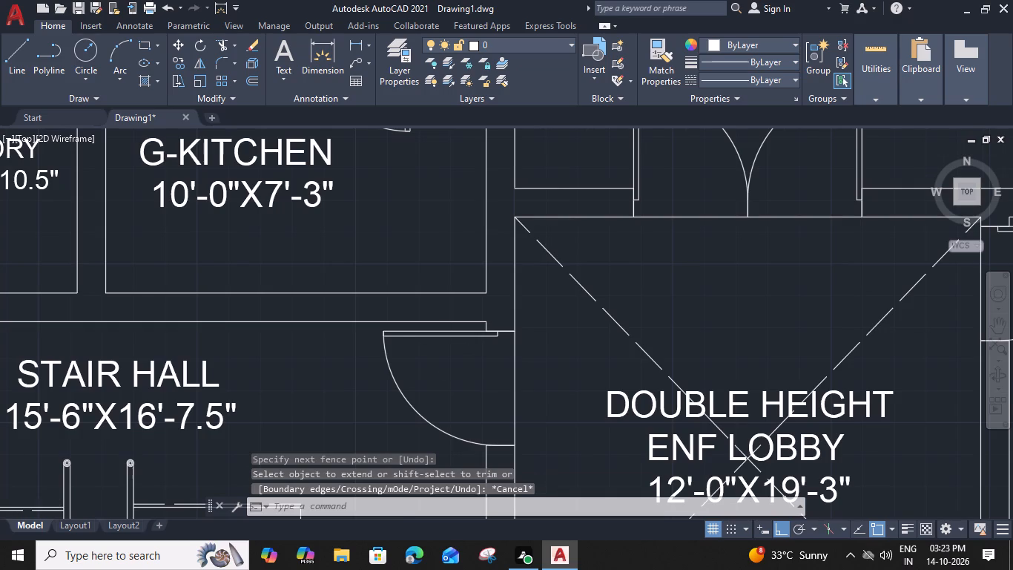
{"action": "middle_click_drag", "start_coordinate": [452, 282], "coordinate": [443, 495]}
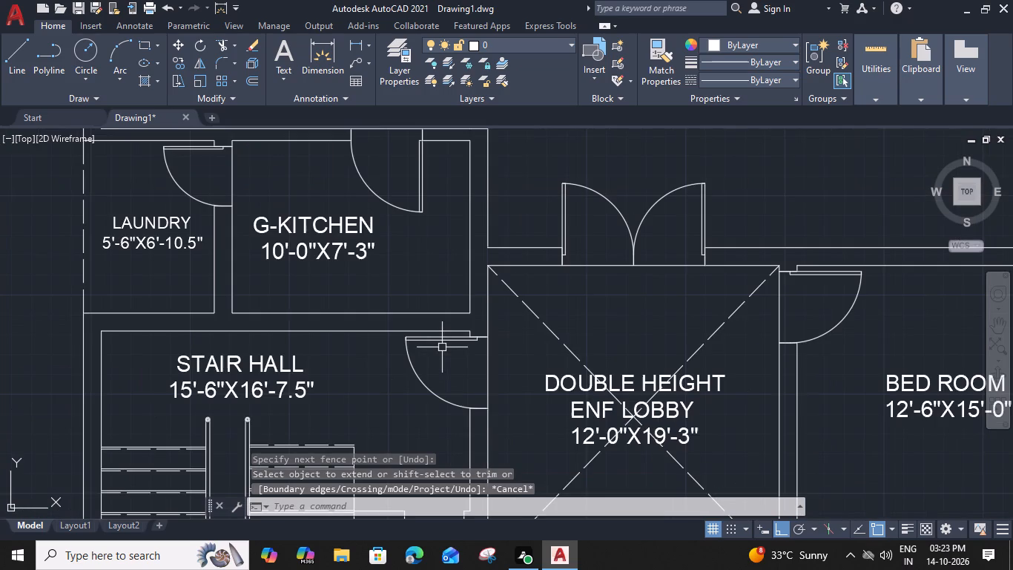
{"action": "type", "text": "L"}
{"action": "key", "text": "space"}
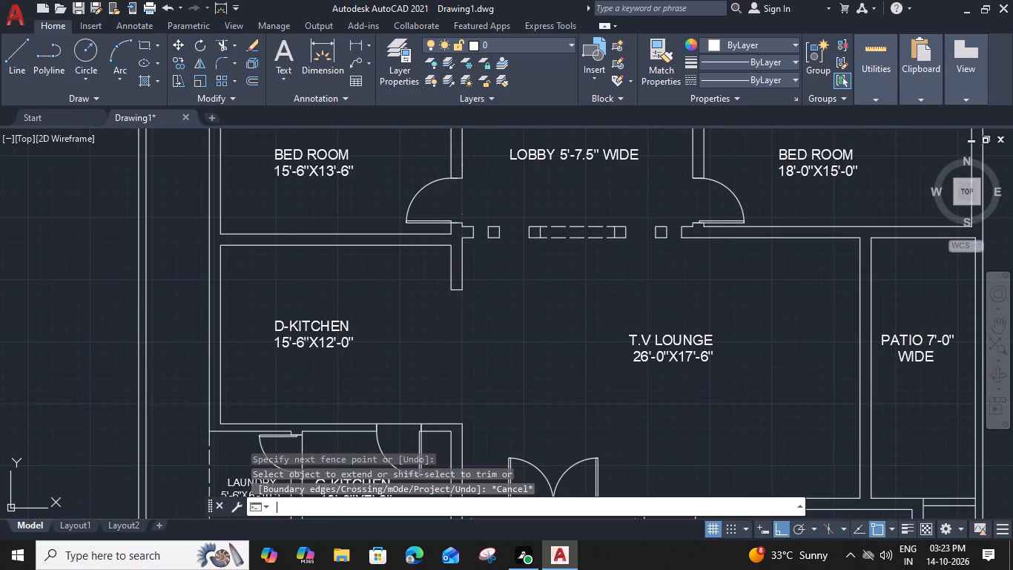
{"action": "left_click", "coordinate": [462, 172]}
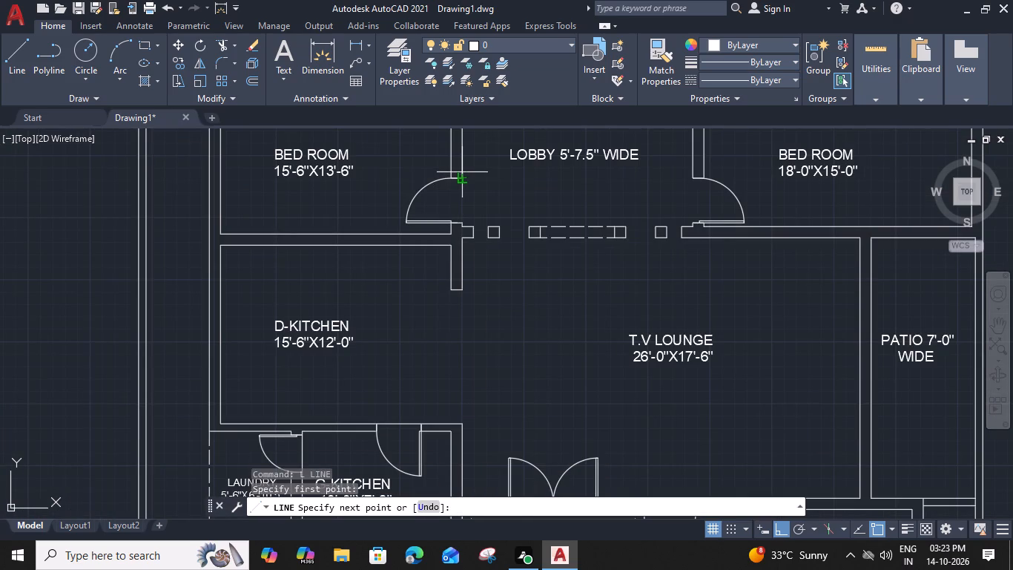
{"action": "scroll", "coordinate": [466, 219], "scroll_direction": "up", "scroll_amount": 3}
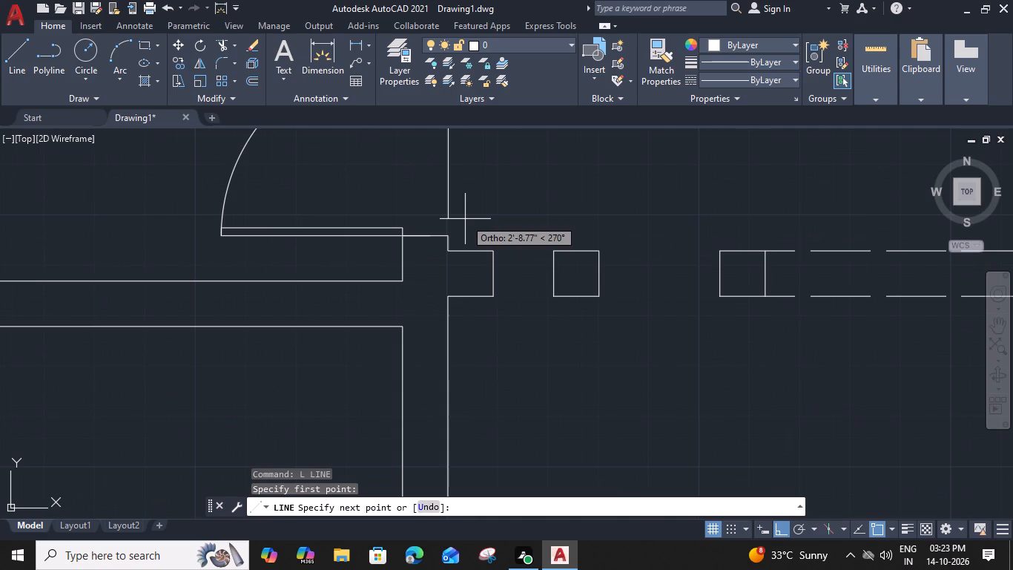
{"action": "left_click", "coordinate": [448, 237]}
{"action": "key", "text": "Escape"}
Draw a threshold line along the lobby edge of the door opening to the 18'-0"X15'-0" bedroom.
{"action": "scroll", "coordinate": [477, 164], "scroll_direction": "down", "scroll_amount": 3}
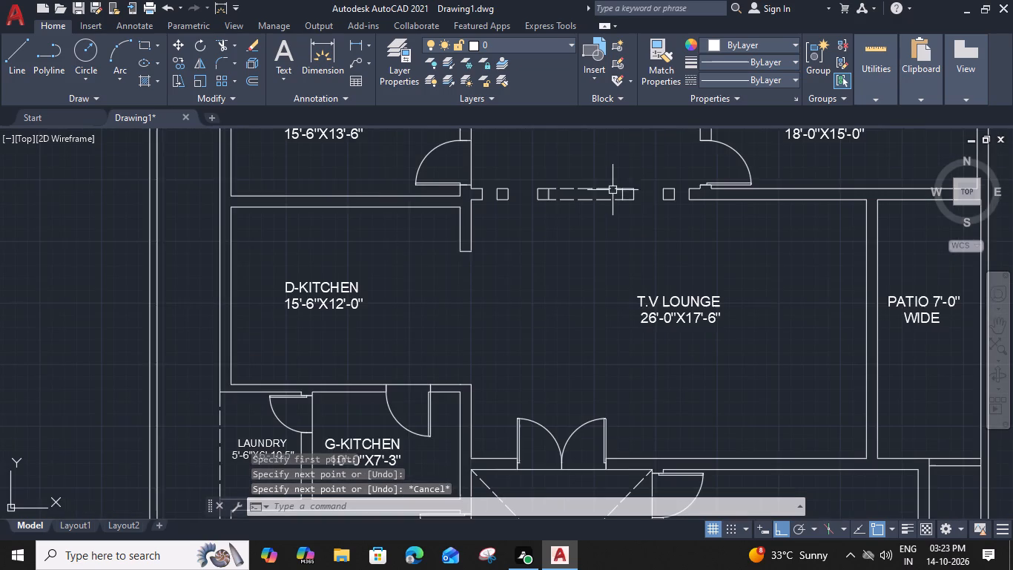
{"action": "middle_click_drag", "start_coordinate": [612, 193], "coordinate": [397, 331]}
{"action": "scroll", "coordinate": [461, 308], "scroll_direction": "up", "scroll_amount": 1}
{"action": "key", "text": "space"}
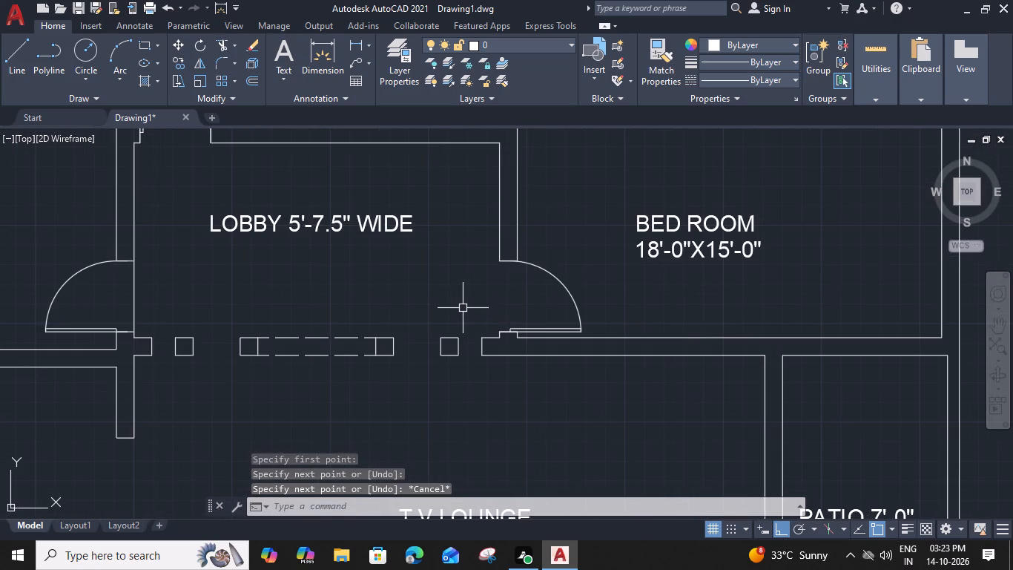
{"action": "scroll", "coordinate": [498, 331], "scroll_direction": "up", "scroll_amount": 4}
{"action": "left_click", "coordinate": [498, 340]}
{"action": "scroll", "coordinate": [499, 339], "scroll_direction": "down", "scroll_amount": 2}
{"action": "left_click", "coordinate": [501, 161]}
{"action": "key", "text": "space"}
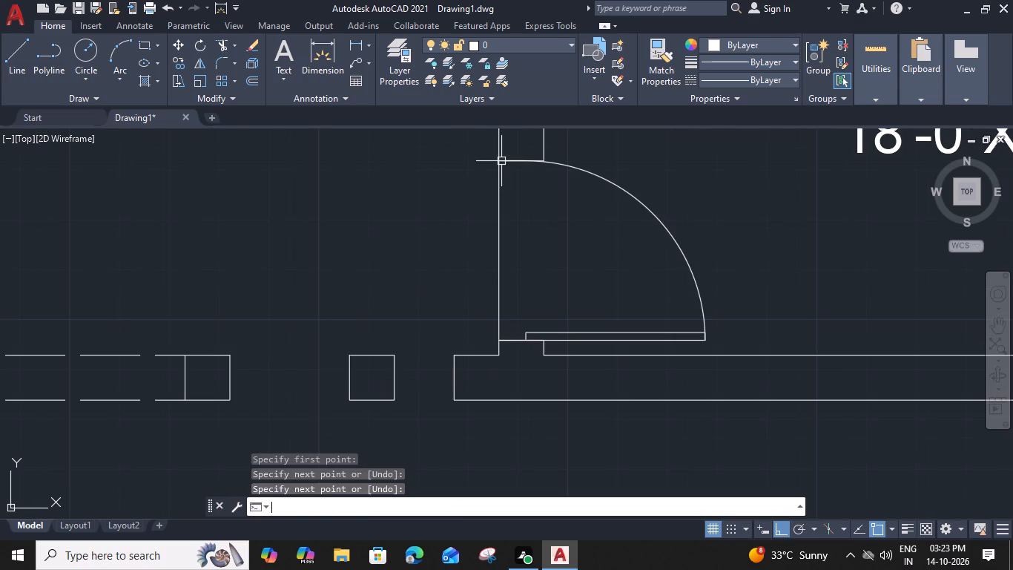
Draw a threshold line on the lobby side of the door opening in the 5'-7.5" wide lobby's north wall.
{"action": "scroll", "coordinate": [469, 207], "scroll_direction": "down", "scroll_amount": 3}
{"action": "middle_click_drag", "start_coordinate": [398, 197], "coordinate": [611, 308]}
{"action": "scroll", "coordinate": [436, 229], "scroll_direction": "up", "scroll_amount": 2}
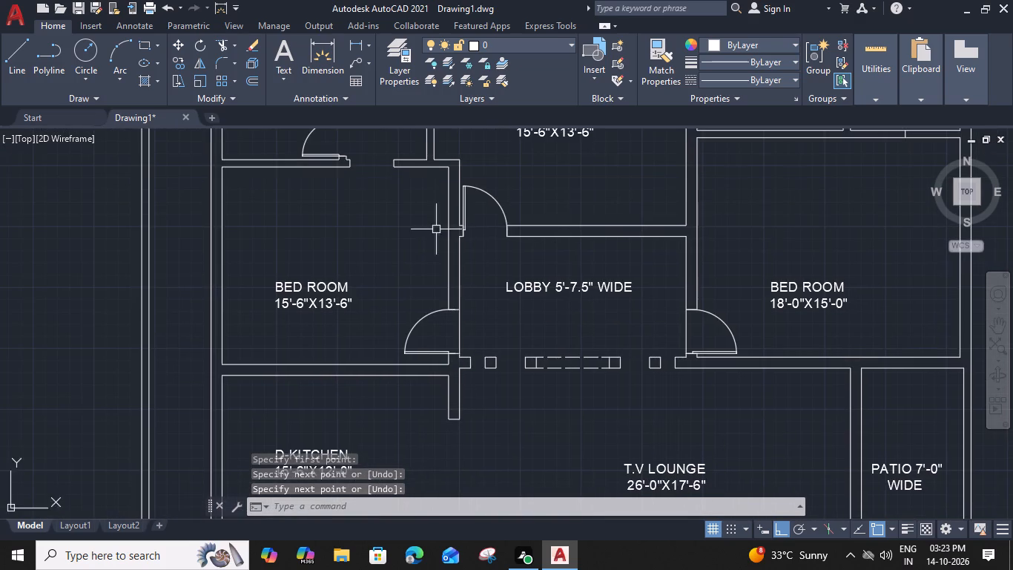
{"action": "scroll", "coordinate": [456, 233], "scroll_direction": "up", "scroll_amount": 1}
{"action": "key", "text": "space"}
{"action": "left_click", "coordinate": [517, 252]}
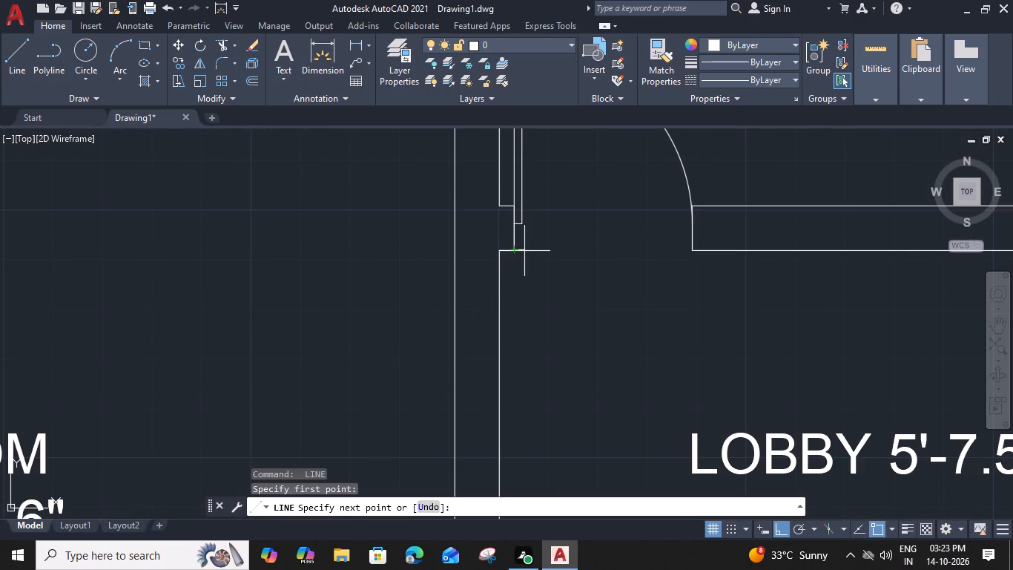
{"action": "left_click", "coordinate": [693, 249]}
{"action": "key", "text": "space"}
Draw a threshold line on the dress side of the door opening between the 8'-0"X9'-0" bath and the 5'-6"X9'-0" dress.
{"action": "scroll", "coordinate": [690, 257], "scroll_direction": "down", "scroll_amount": 4}
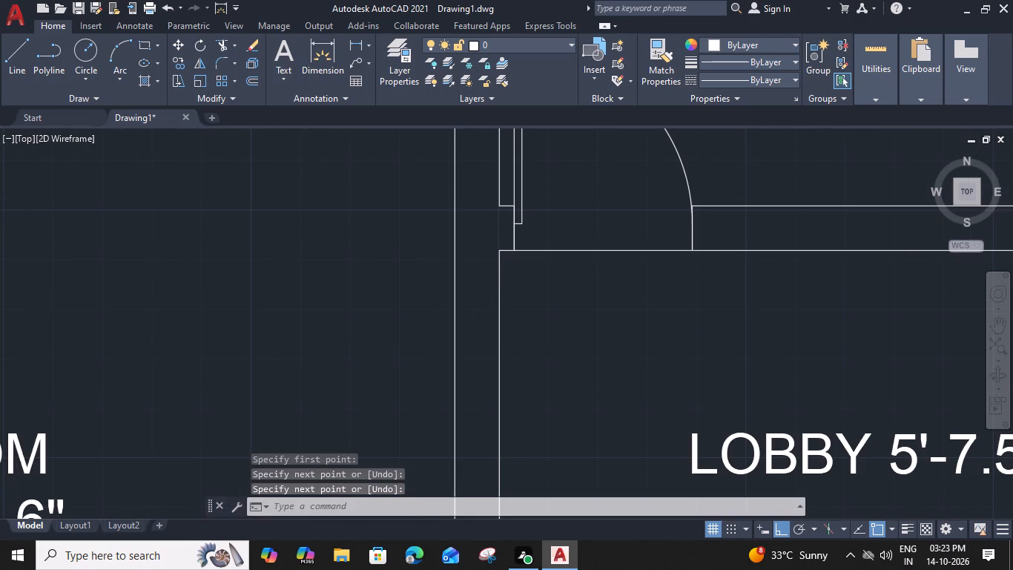
{"action": "scroll", "coordinate": [672, 312], "scroll_direction": "down", "scroll_amount": 3}
{"action": "scroll", "coordinate": [581, 233], "scroll_direction": "up", "scroll_amount": 5}
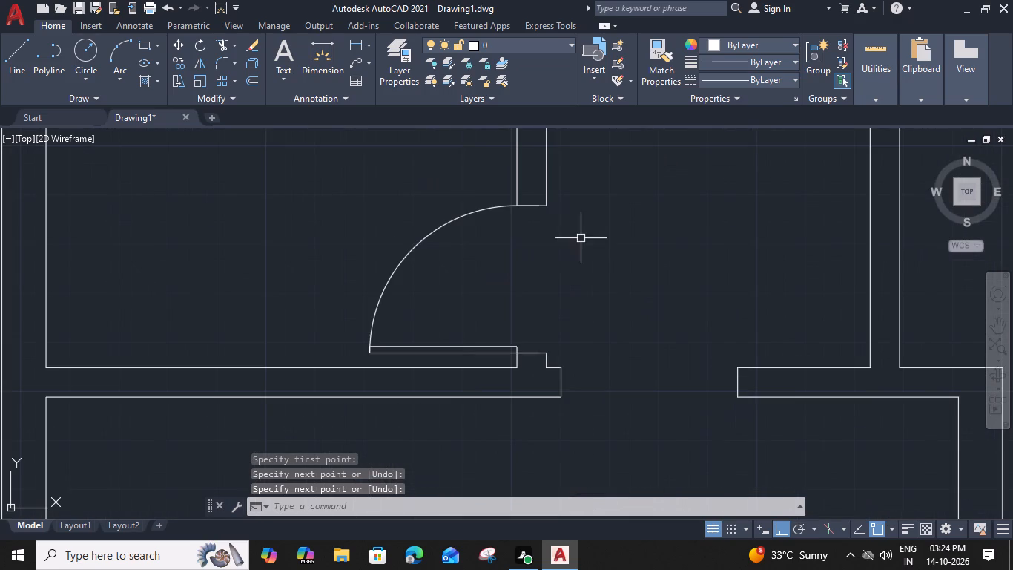
{"action": "key", "text": "space"}
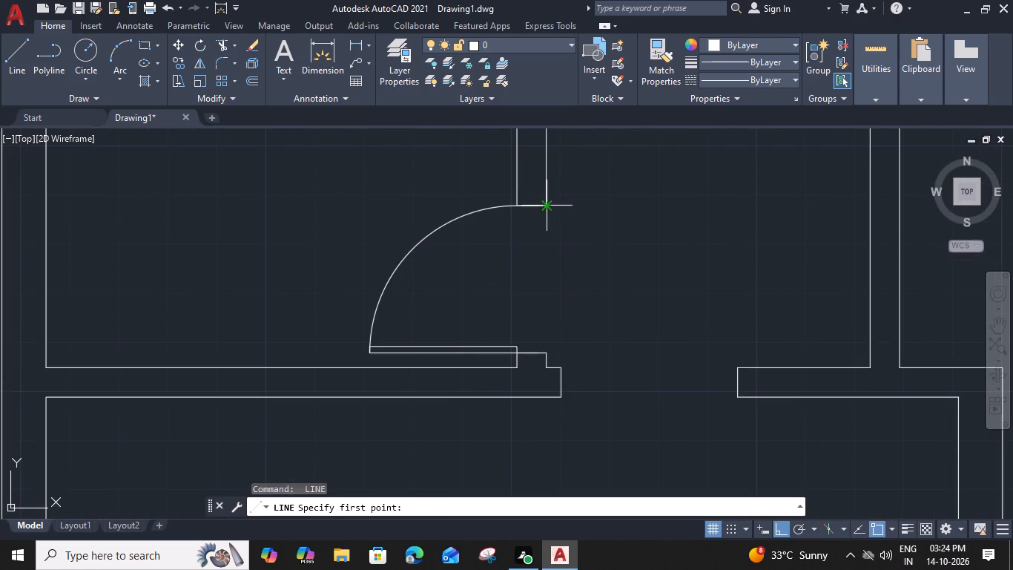
{"action": "left_click", "coordinate": [547, 205]}
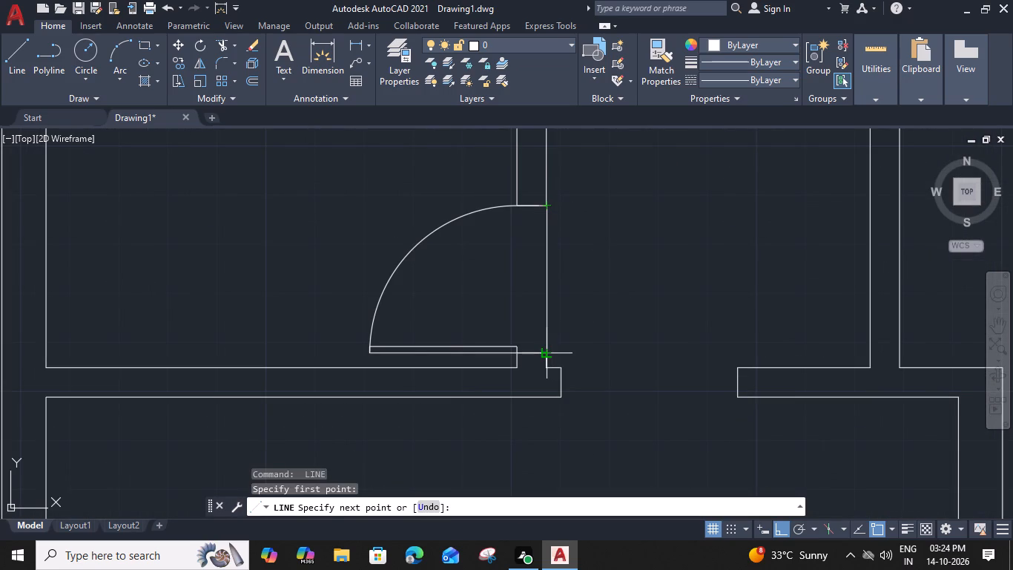
{"action": "left_click", "coordinate": [547, 355]}
{"action": "key", "text": "space"}
{"action": "scroll", "coordinate": [639, 367], "scroll_direction": "down", "scroll_amount": 3}
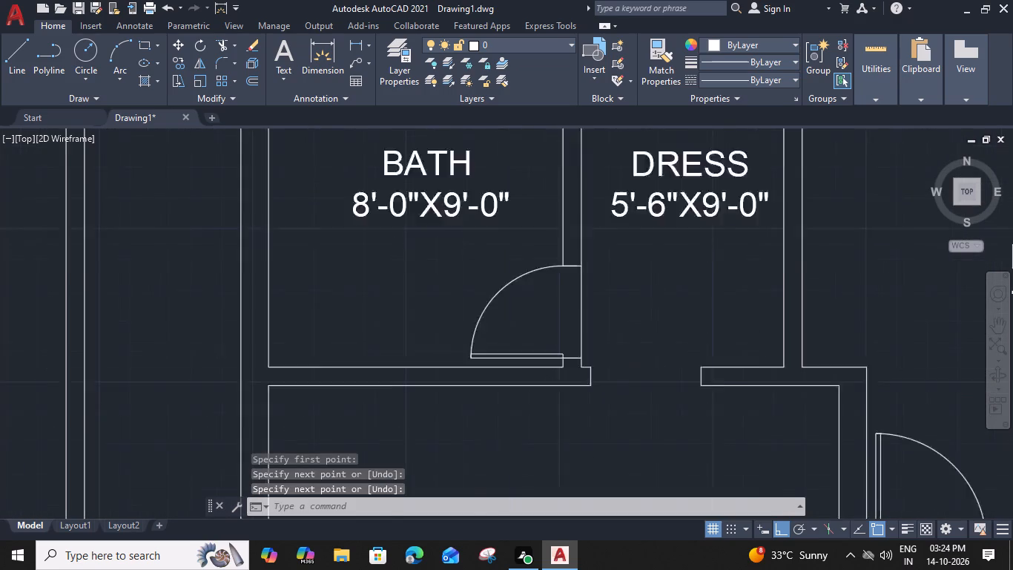
{"action": "middle_click_drag", "start_coordinate": [740, 335], "coordinate": [154, 364]}
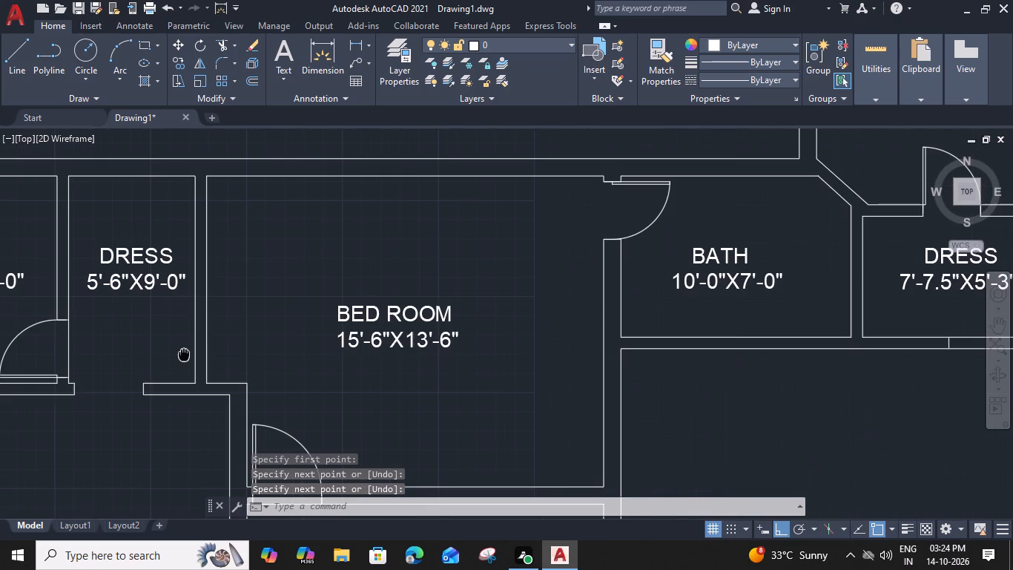
Draw a threshold line on the bedroom side of the door opening between the 15'-6"X13'-6" bedroom and the 10'-0"X7'-0" bath.
{"action": "key", "text": "space"}
{"action": "scroll", "coordinate": [553, 196], "scroll_direction": "up", "scroll_amount": 2}
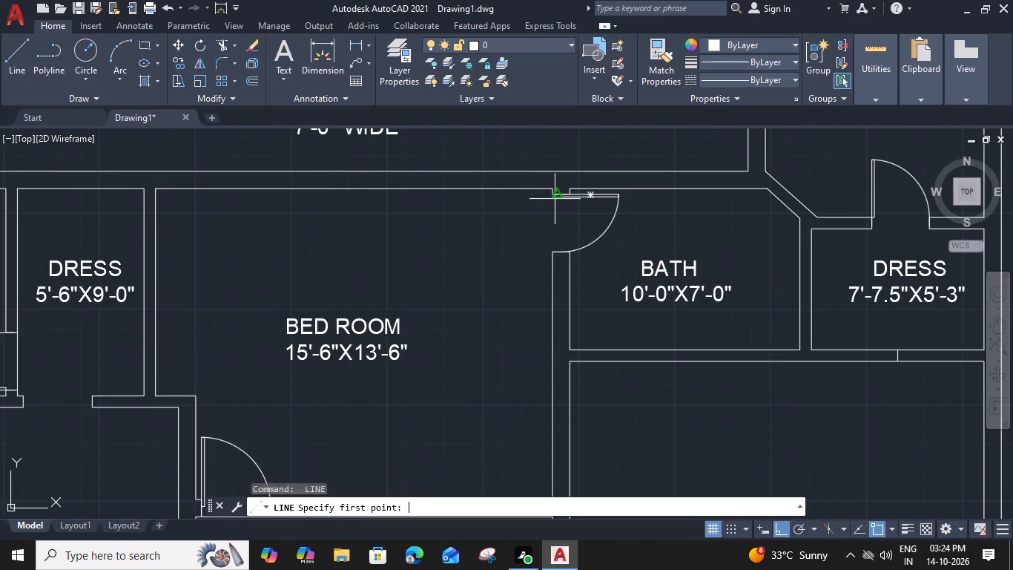
{"action": "left_click", "coordinate": [554, 191]}
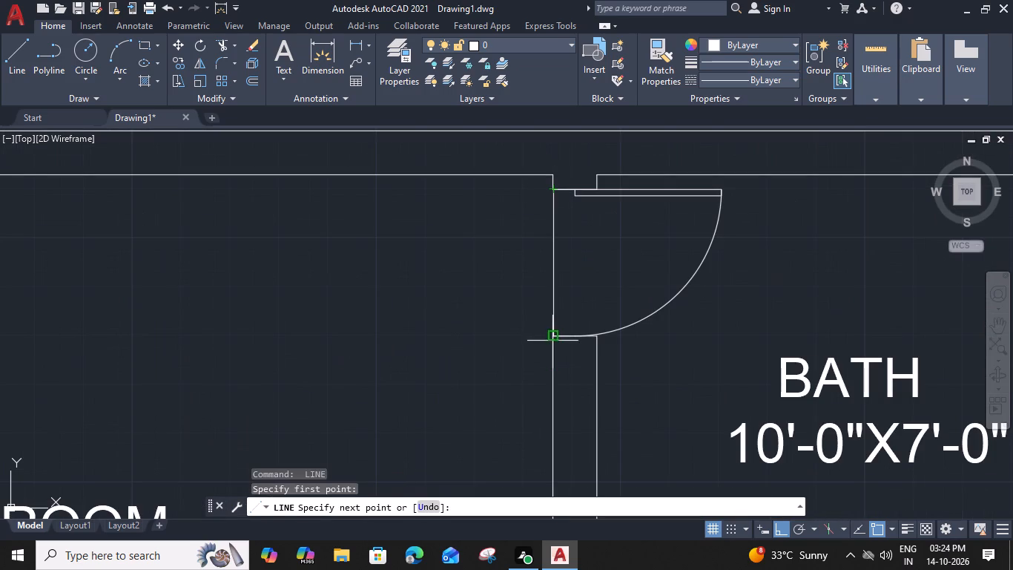
{"action": "left_click", "coordinate": [552, 341]}
{"action": "key", "text": "space"}
Draw a threshold line on the dress side of the door opening between the 9'-6"X8'-4.5" bath and the 7'-7.5"X5'-3" dress.
{"action": "scroll", "coordinate": [552, 341], "scroll_direction": "down", "scroll_amount": 3}
{"action": "middle_click_drag", "start_coordinate": [667, 346], "coordinate": [0, 353]}
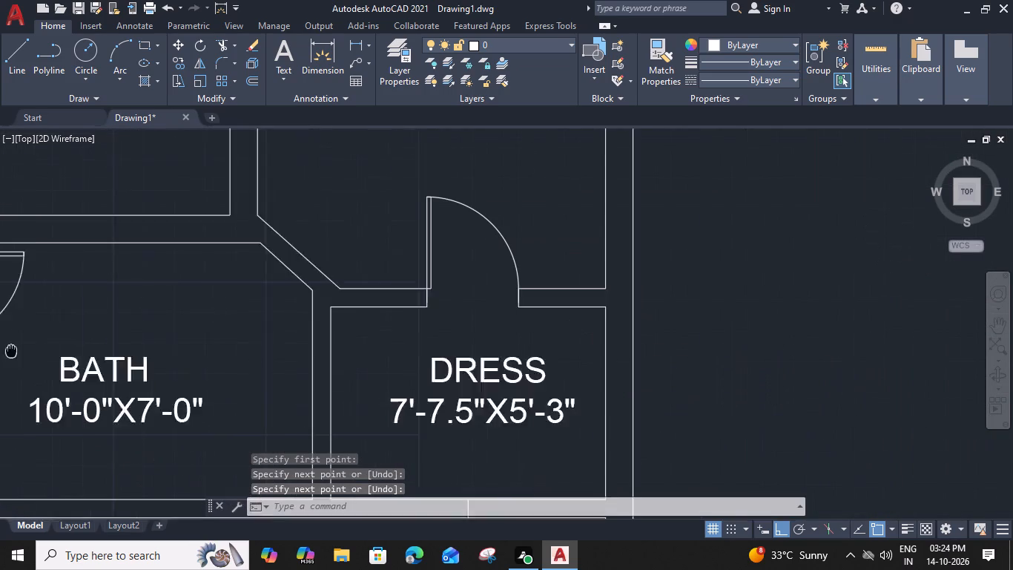
{"action": "middle_click_drag", "start_coordinate": [0, 353], "coordinate": [0, 356]}
{"action": "key", "text": "space"}
{"action": "left_click", "coordinate": [334, 316]}
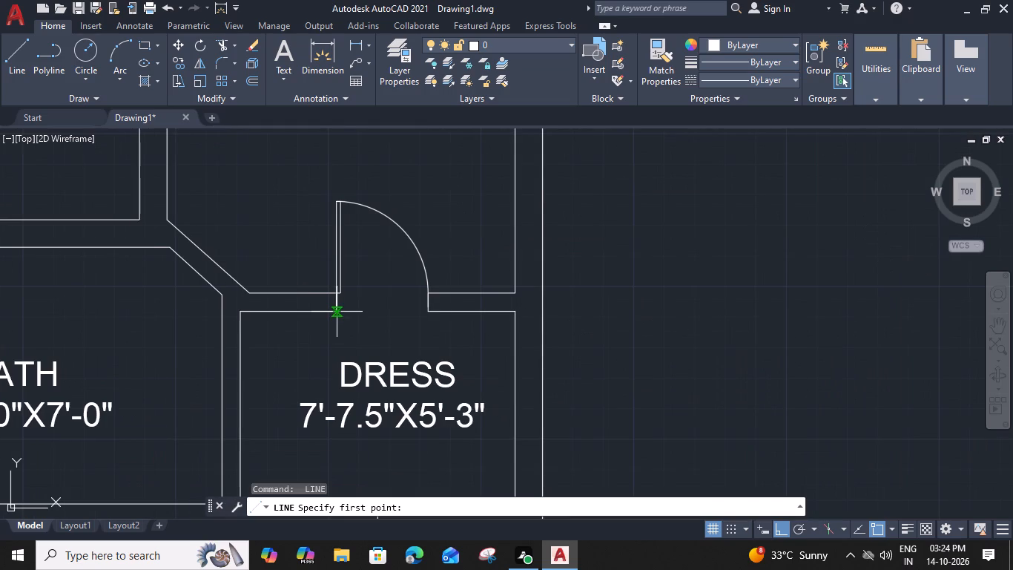
{"action": "left_click", "coordinate": [426, 314]}
{"action": "key", "text": "space"}
Offset the short line in the wall between the 7'-7.5"X5'-3" dress and the 18'-0"X15'-0" bedroom by 1'3" to both sides.
{"action": "scroll", "coordinate": [426, 314], "scroll_direction": "down", "scroll_amount": 4}
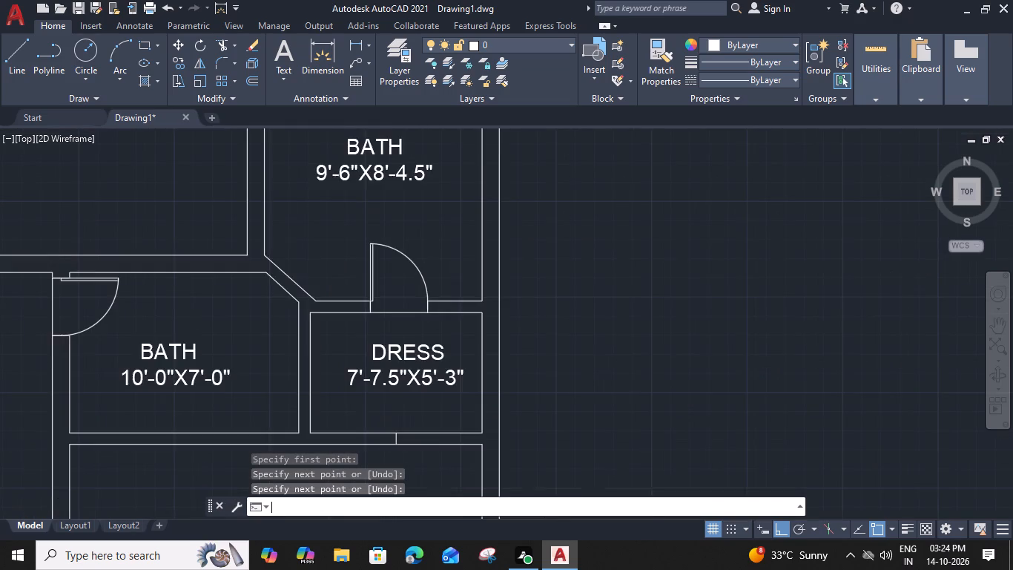
{"action": "middle_click_drag", "start_coordinate": [337, 373], "coordinate": [550, 247]}
{"action": "scroll", "coordinate": [618, 265], "scroll_direction": "up", "scroll_amount": 2}
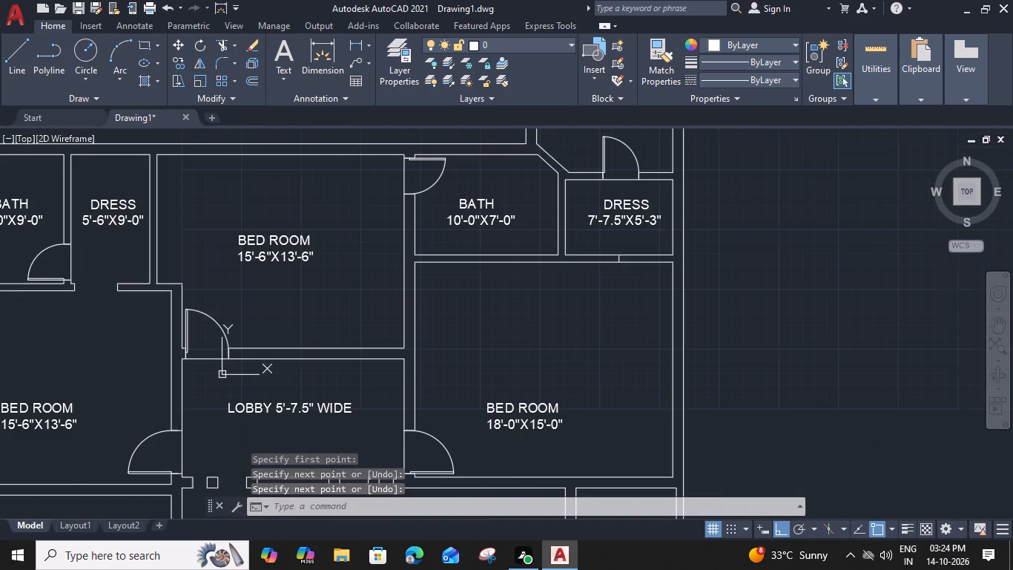
{"action": "scroll", "coordinate": [549, 240], "scroll_direction": "up", "scroll_amount": 2}
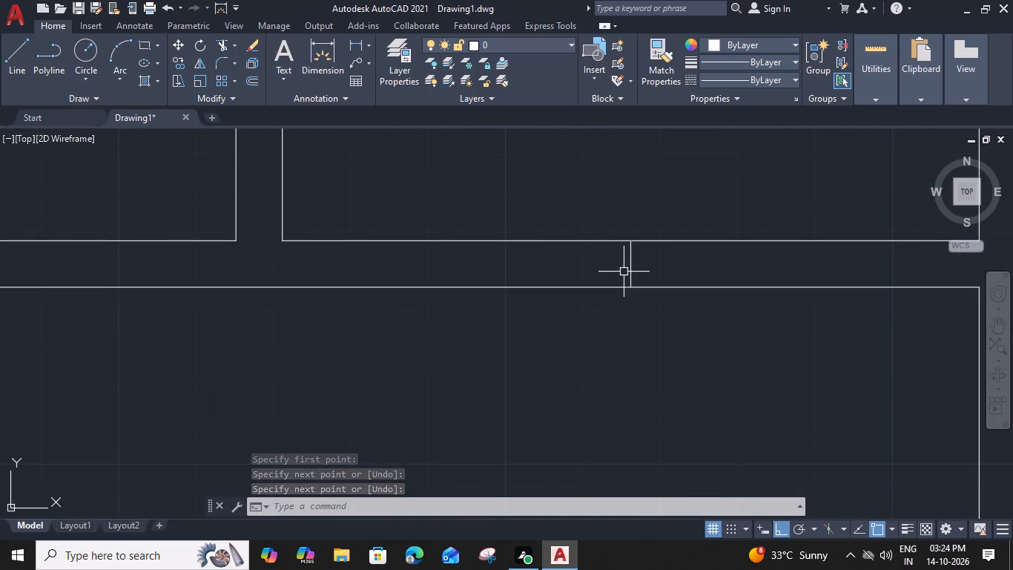
{"action": "left_click", "coordinate": [630, 273]}
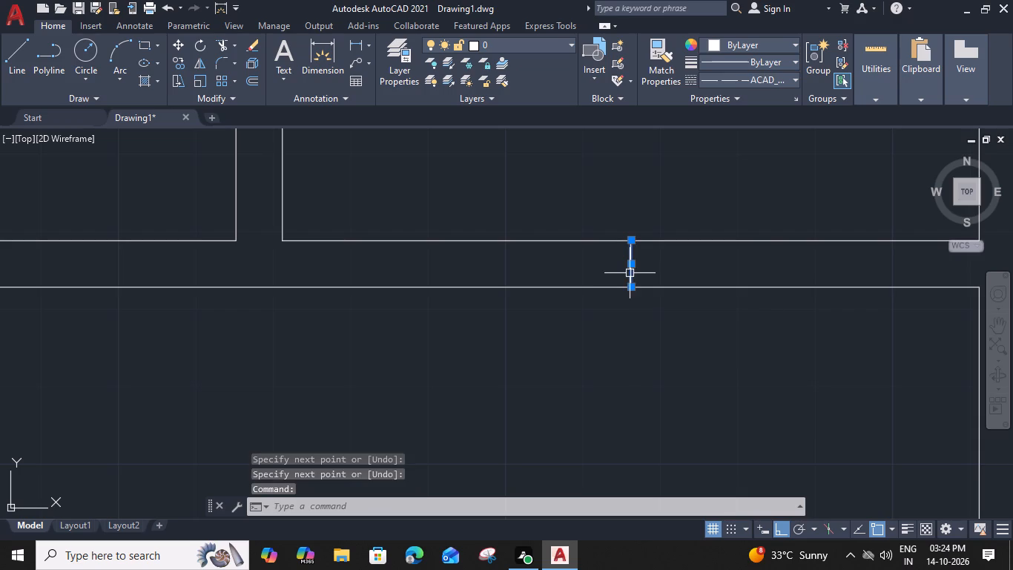
{"action": "type", "text": "O"}
{"action": "key", "text": "space"}
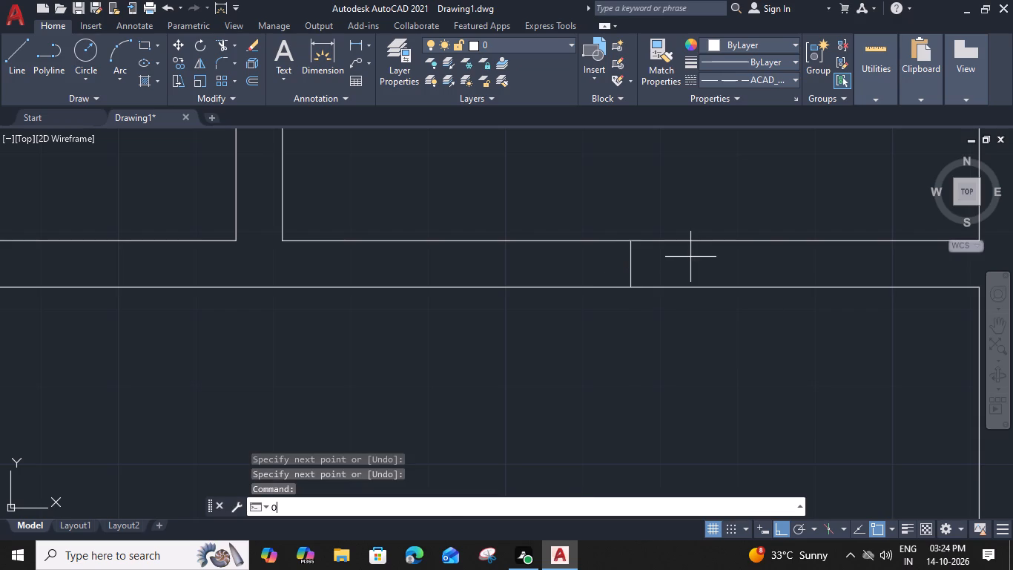
{"action": "type", "text": "1'"}
{"action": "type", "text": "3\""}
{"action": "key", "text": "Return"}
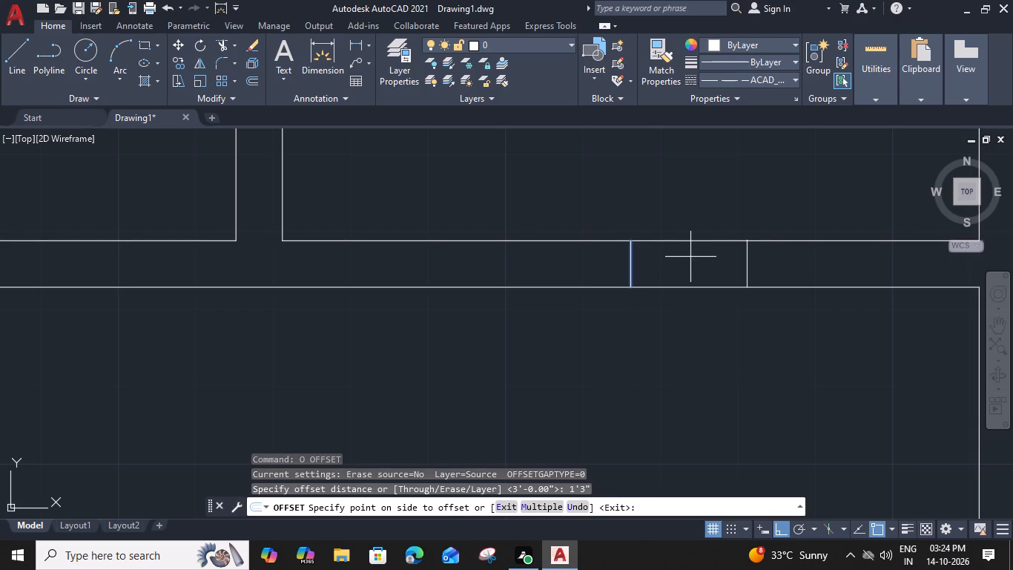
{"action": "left_click", "coordinate": [694, 262]}
{"action": "left_click", "coordinate": [632, 267]}
{"action": "left_click", "coordinate": [484, 295]}
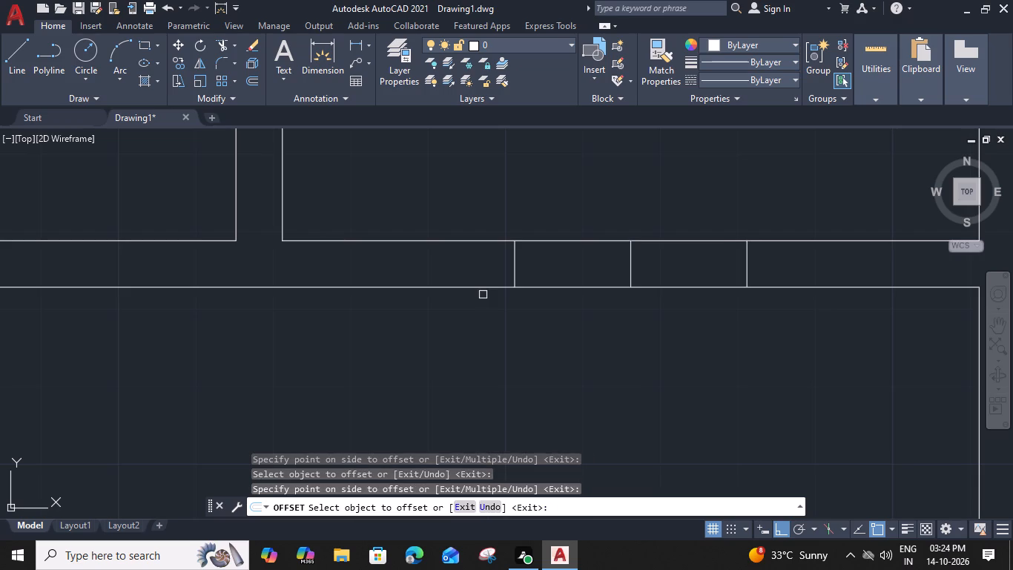
{"action": "key", "text": "Escape"}
Delete the original middle line and trim both wall lines between the two offset lines to open the dress doorway.
{"action": "left_click", "coordinate": [630, 265]}
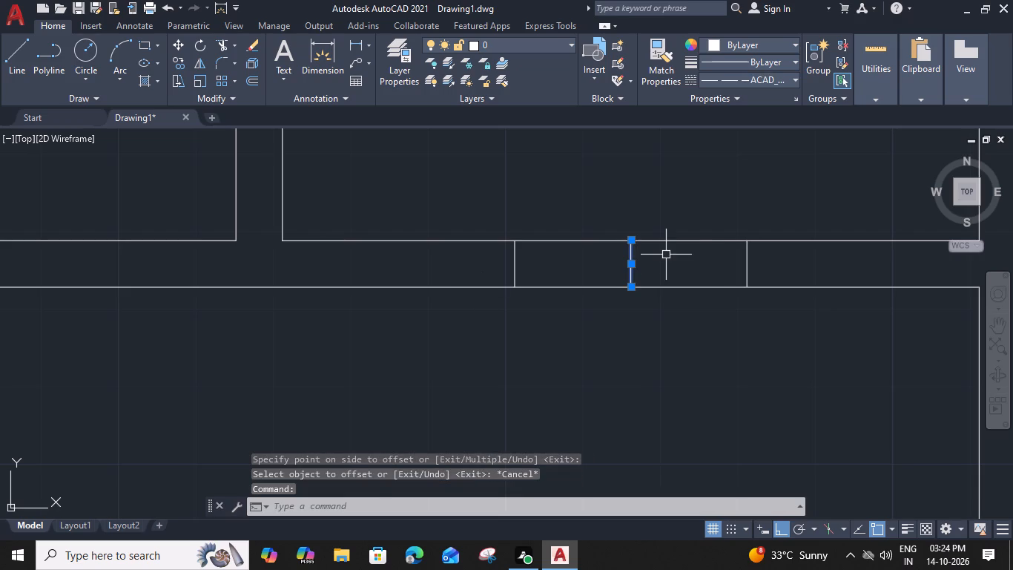
{"action": "key", "text": "Delete"}
{"action": "key", "text": "t"}
{"action": "type", "text": "R"}
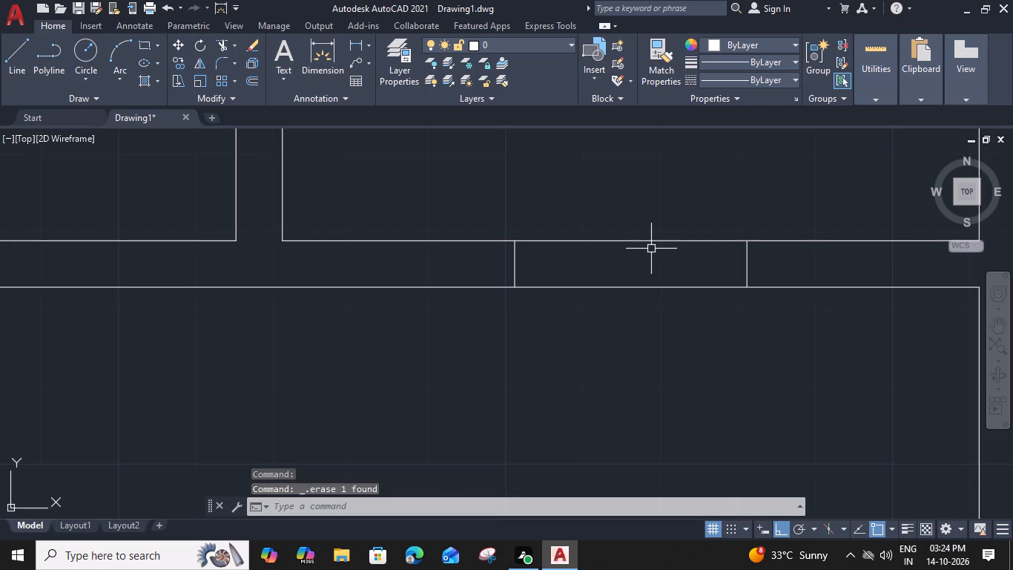
{"action": "key", "text": "space"}
{"action": "left_click", "coordinate": [651, 243]}
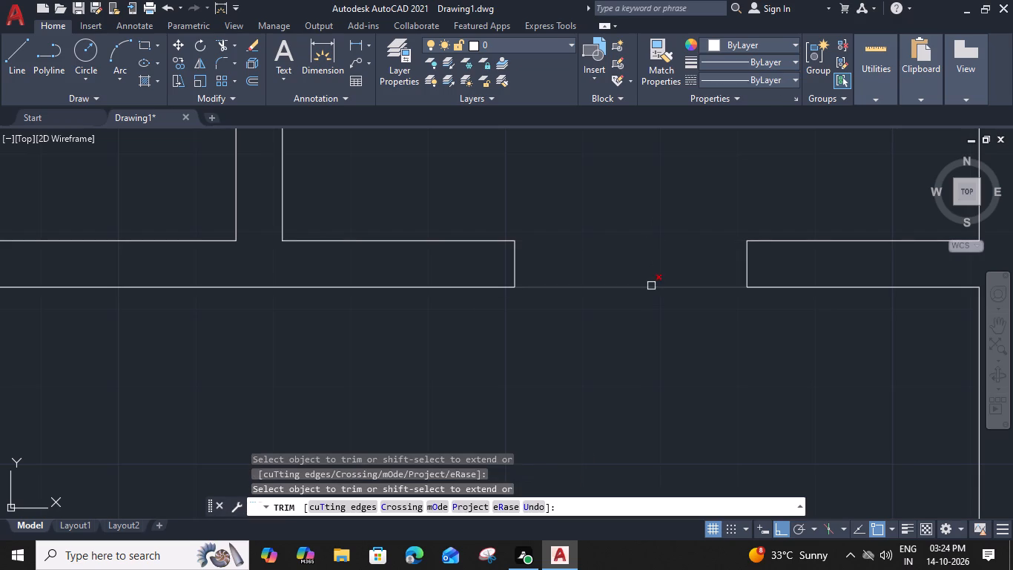
{"action": "left_click", "coordinate": [651, 286]}
{"action": "key", "text": "Escape"}
Review the floor plan from the rear rooms down to the porch and front boundary for missing details.
{"action": "scroll", "coordinate": [639, 280], "scroll_direction": "down", "scroll_amount": 5}
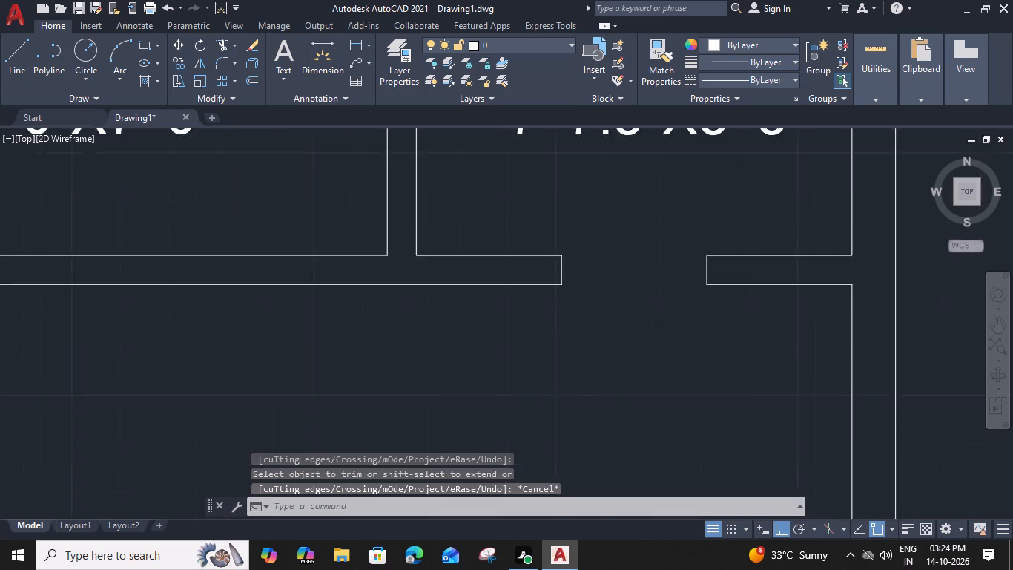
{"action": "scroll", "coordinate": [615, 295], "scroll_direction": "down", "scroll_amount": 2}
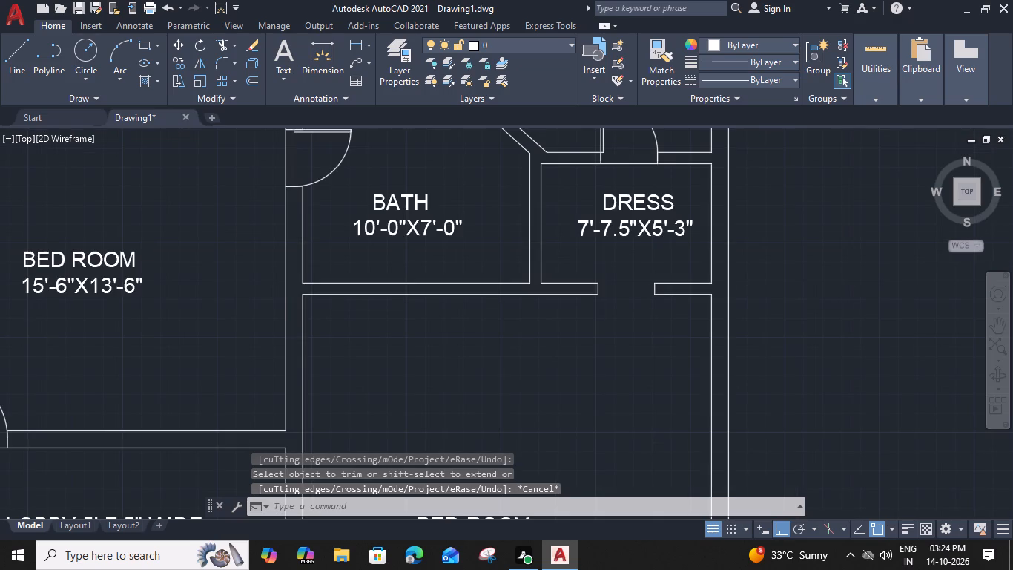
{"action": "scroll", "coordinate": [476, 295], "scroll_direction": "down", "scroll_amount": 2}
{"action": "middle_click_drag", "start_coordinate": [466, 312], "coordinate": [495, 307]}
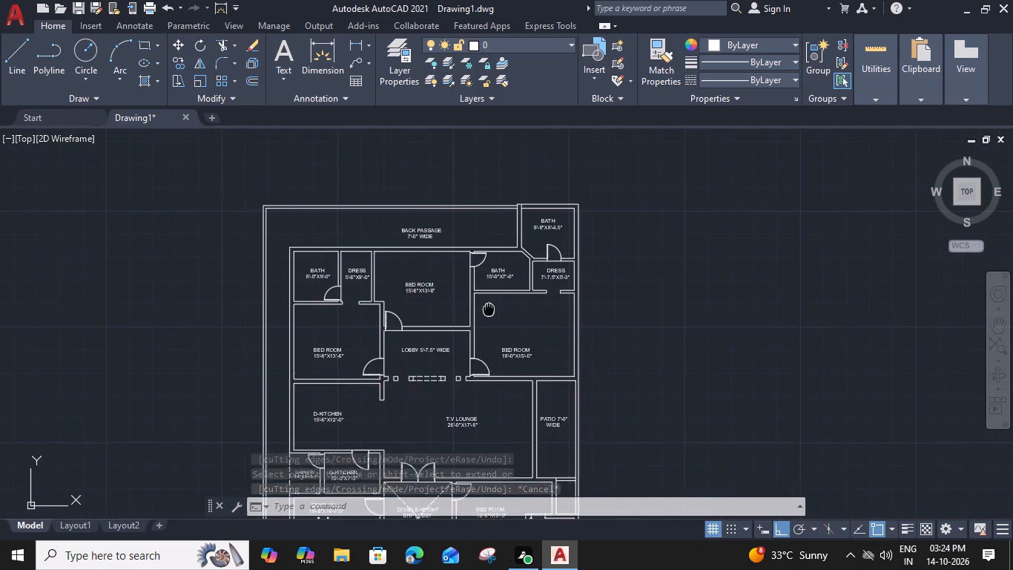
{"action": "middle_click_drag", "start_coordinate": [495, 307], "coordinate": [523, 292]}
{"action": "middle_click_drag", "start_coordinate": [376, 382], "coordinate": [406, 353]}
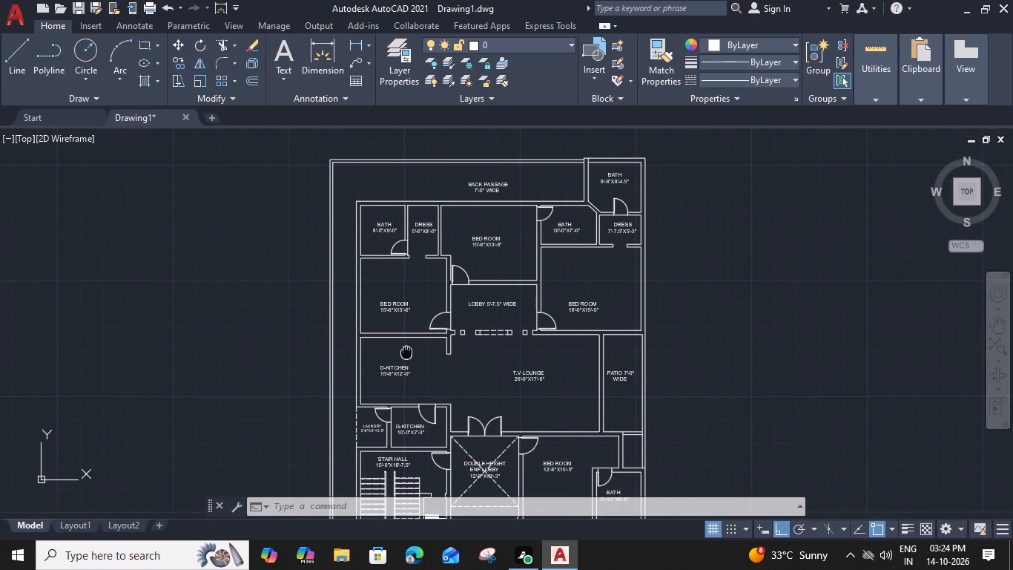
{"action": "middle_click_drag", "start_coordinate": [403, 402], "coordinate": [410, 362]}
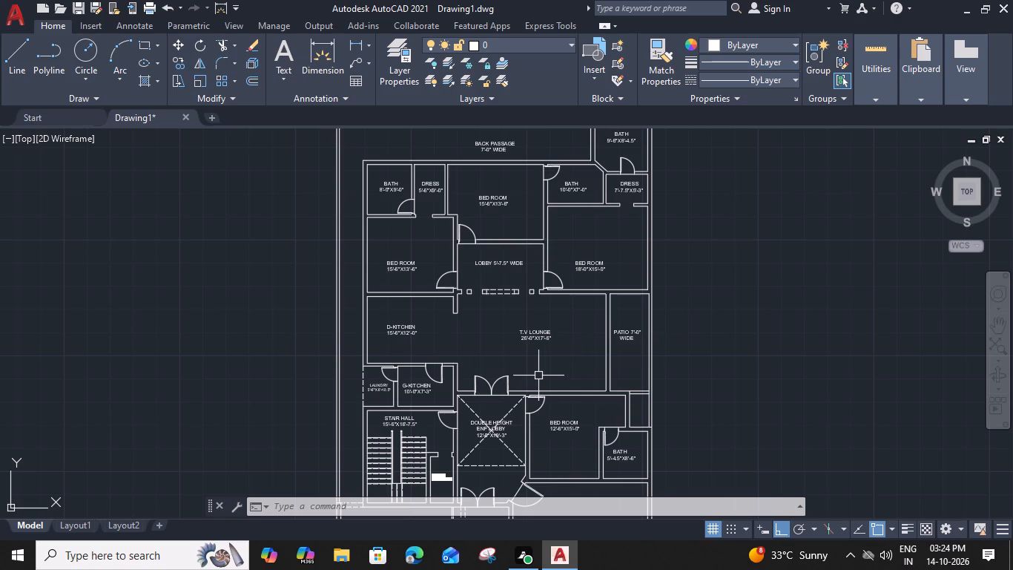
{"action": "middle_click_drag", "start_coordinate": [533, 376], "coordinate": [529, 337]}
{"action": "middle_click_drag", "start_coordinate": [539, 378], "coordinate": [528, 343]}
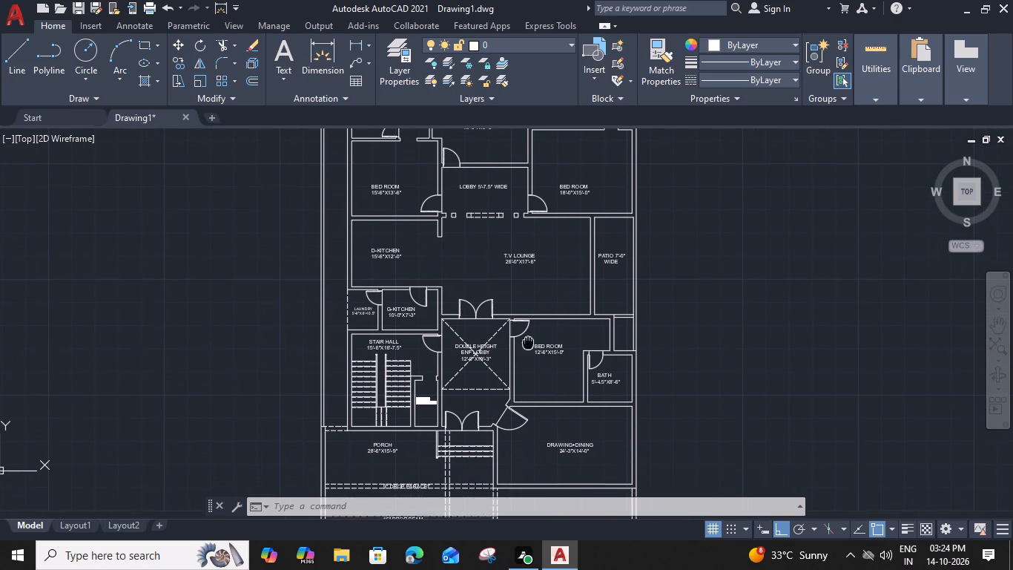
{"action": "middle_click_drag", "start_coordinate": [528, 388], "coordinate": [524, 378]}
{"action": "middle_click_drag", "start_coordinate": [522, 397], "coordinate": [524, 368]}
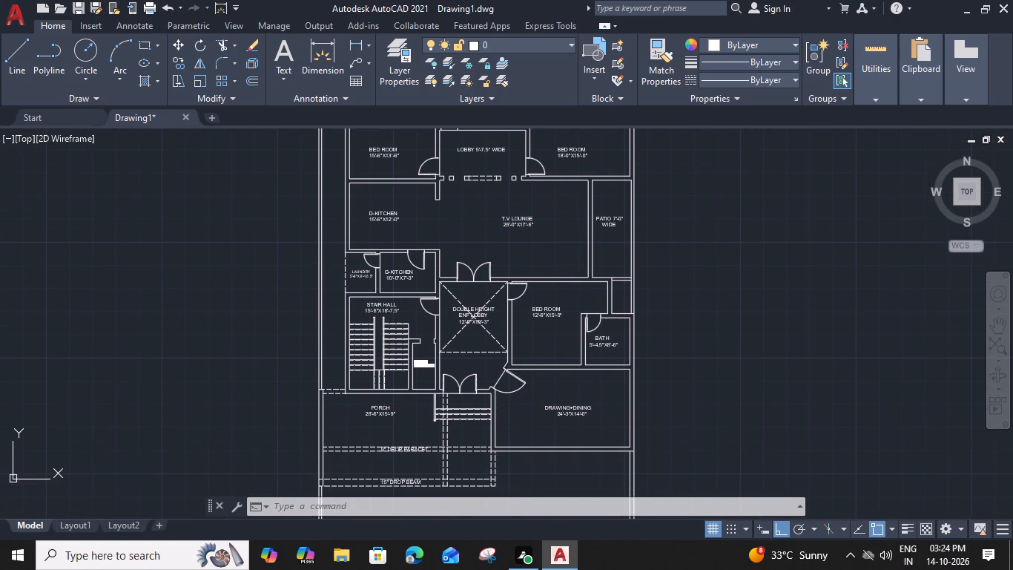
{"action": "middle_click_drag", "start_coordinate": [511, 416], "coordinate": [517, 396]}
{"action": "middle_click_drag", "start_coordinate": [516, 413], "coordinate": [522, 353]}
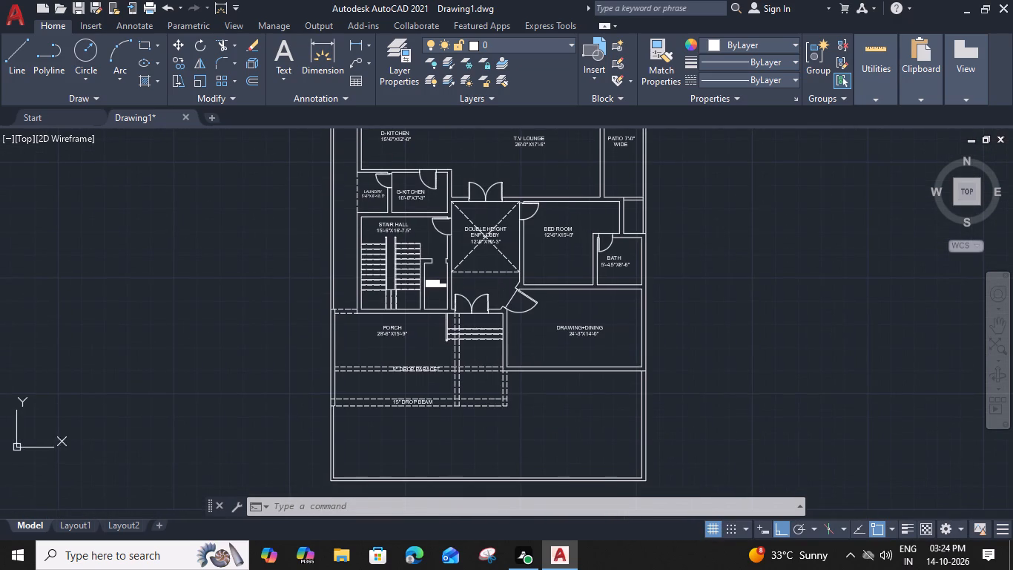
{"action": "middle_click_drag", "start_coordinate": [433, 361], "coordinate": [446, 337]}
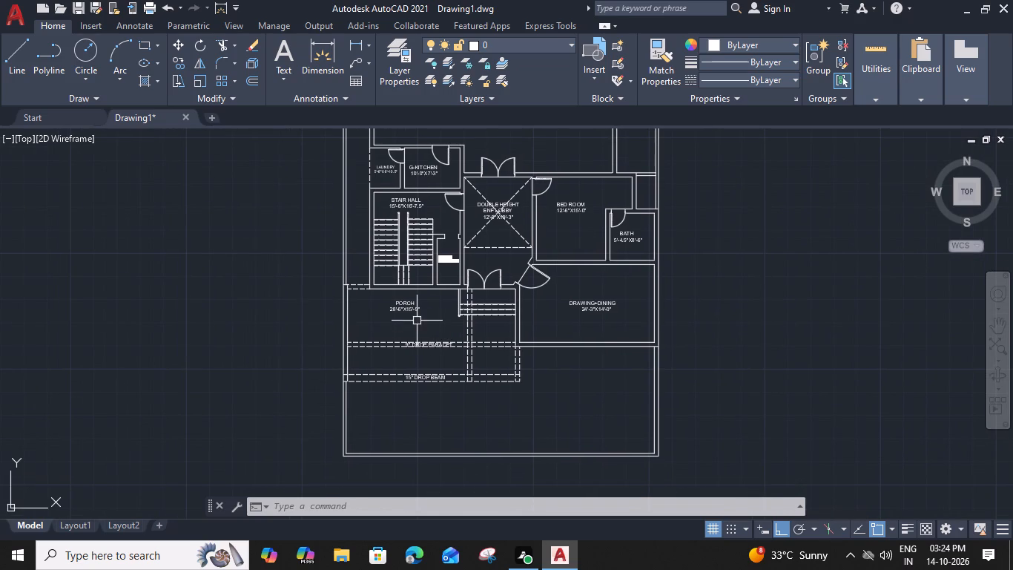
Copy the porch label into the open area south of the 15" drop beam.
{"action": "left_click", "coordinate": [406, 312]}
{"action": "key", "text": "c"}
{"action": "key", "text": "o"}
{"action": "key", "text": "space"}
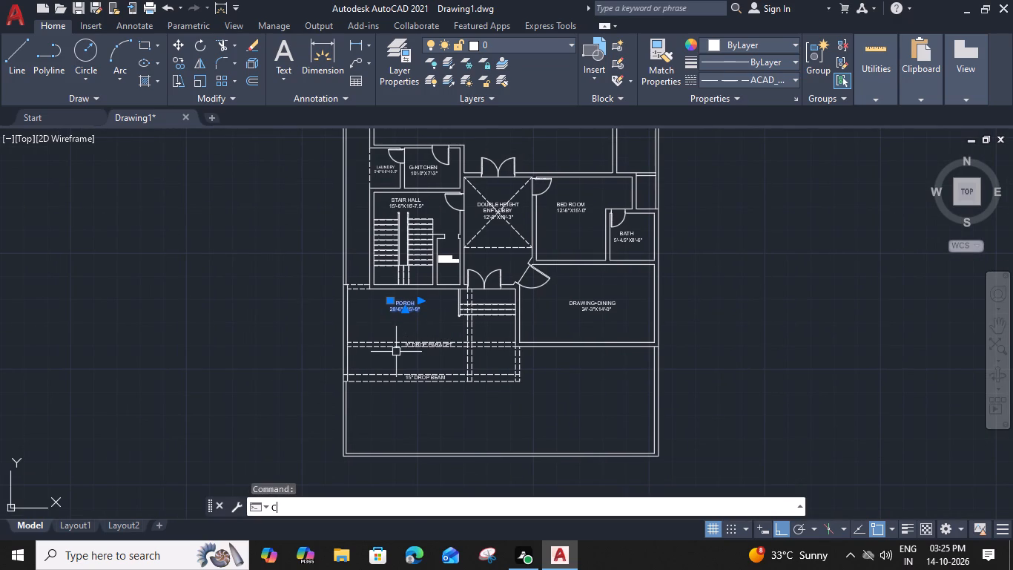
{"action": "scroll", "coordinate": [389, 315], "scroll_direction": "up", "scroll_amount": 1}
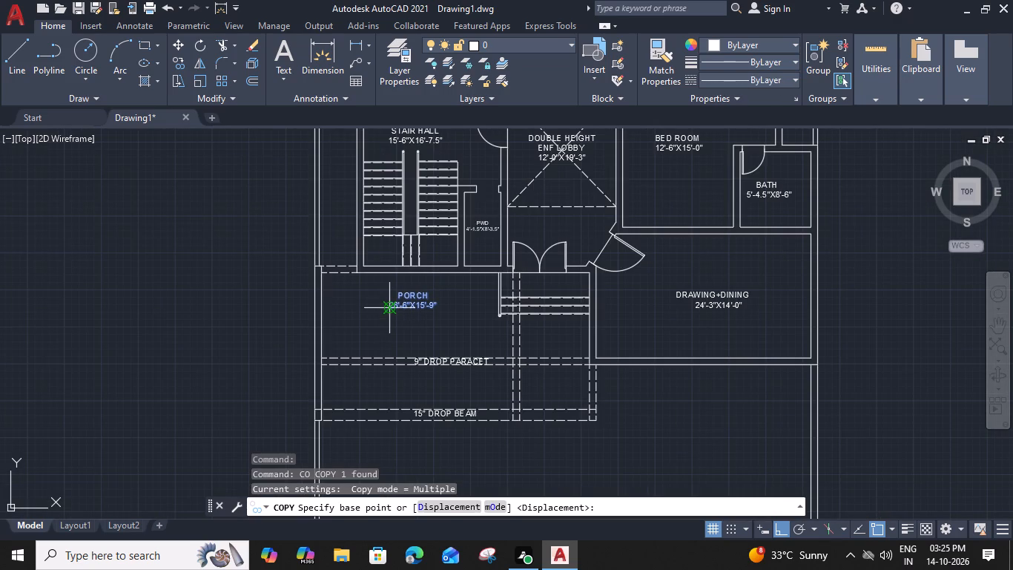
{"action": "left_click", "coordinate": [389, 310]}
{"action": "middle_click_drag", "start_coordinate": [399, 424], "coordinate": [407, 339]}
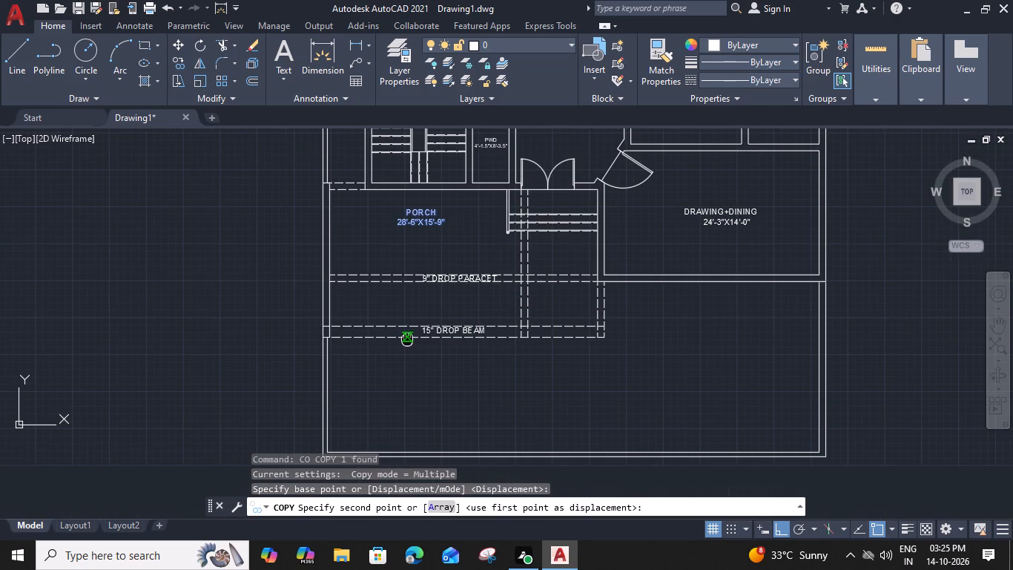
{"action": "left_click", "coordinate": [400, 413]}
{"action": "key", "text": "Escape"}
Replace the copied label's text with DRIVE WAY and adjust its text frame to about 5'-6" wide.
{"action": "scroll", "coordinate": [414, 419], "scroll_direction": "up", "scroll_amount": 2}
{"action": "double_click", "coordinate": [415, 390]}
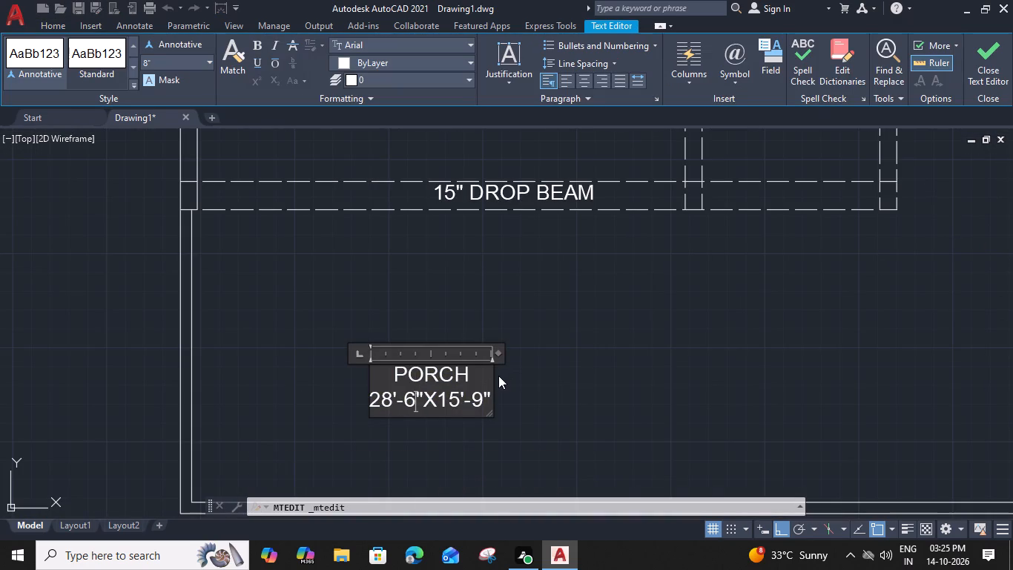
{"action": "left_click_drag", "start_coordinate": [492, 376], "coordinate": [504, 376]}
{"action": "left_click_drag", "start_coordinate": [492, 399], "coordinate": [364, 399]}
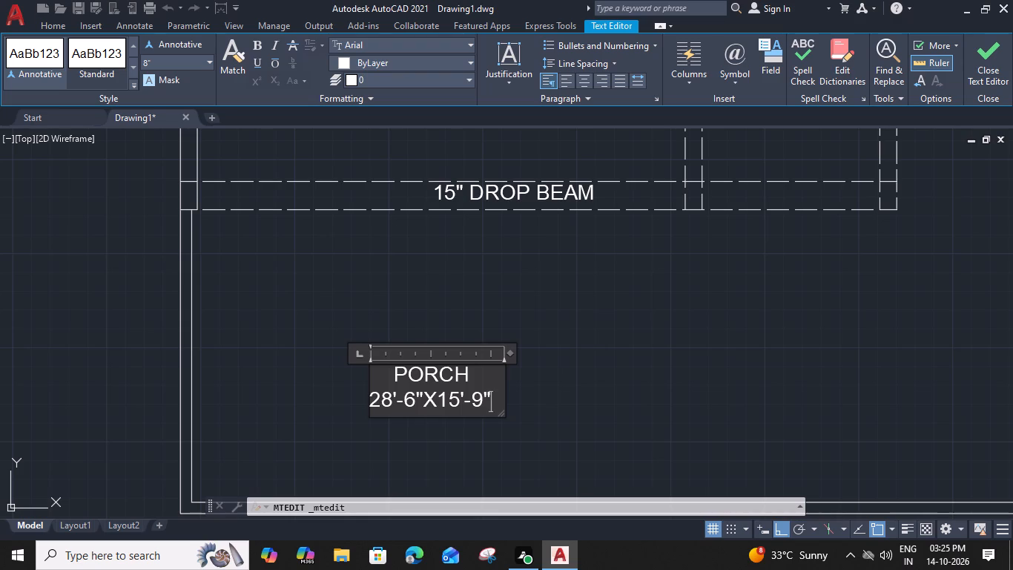
{"action": "left_click_drag", "start_coordinate": [364, 399], "coordinate": [346, 385]}
{"action": "type", "text": "DR"}
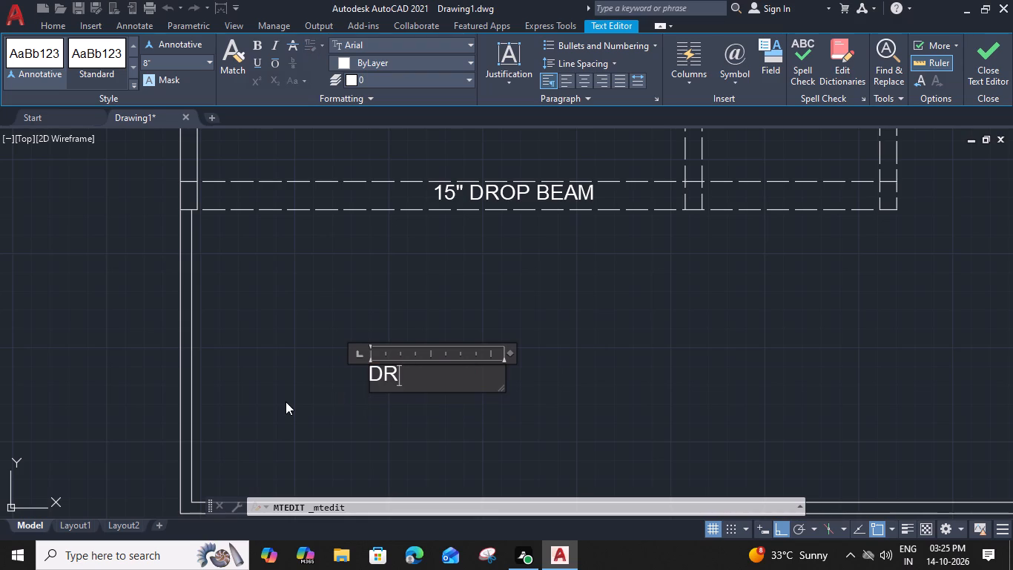
{"action": "key", "text": "i"}
{"action": "type", "text": "VE"}
{"action": "key", "text": "space"}
{"action": "type", "text": "WA"}
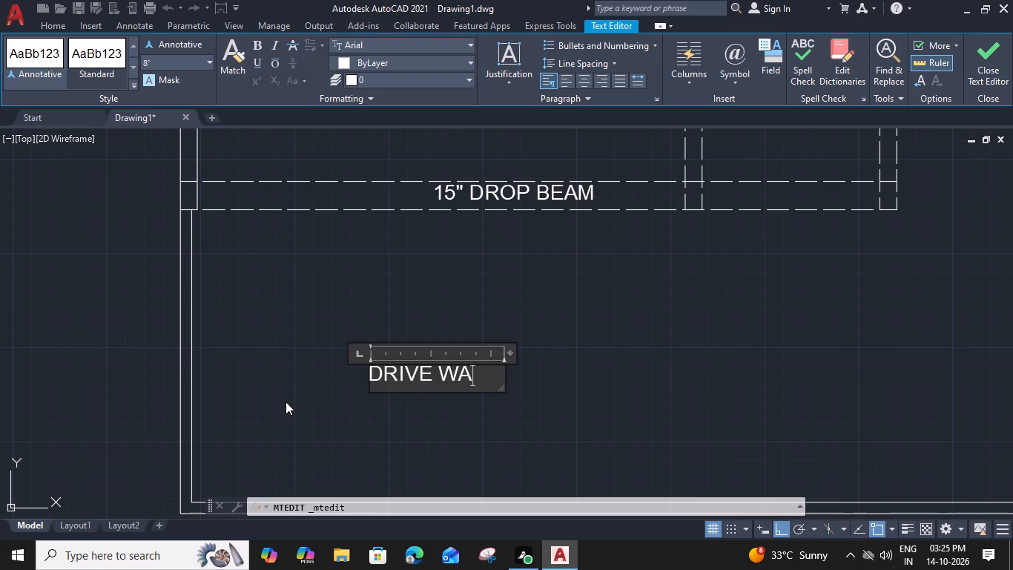
{"action": "key", "text": "y"}
{"action": "left_click_drag", "start_coordinate": [509, 353], "coordinate": [499, 351]}
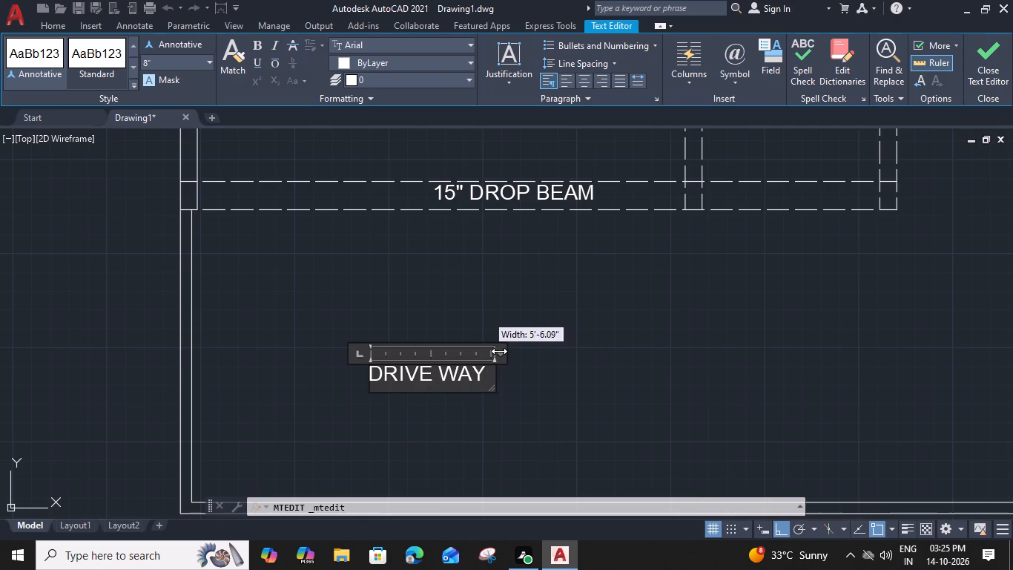
{"action": "left_click_drag", "start_coordinate": [499, 351], "coordinate": [498, 351]}
{"action": "left_click", "coordinate": [536, 398]}
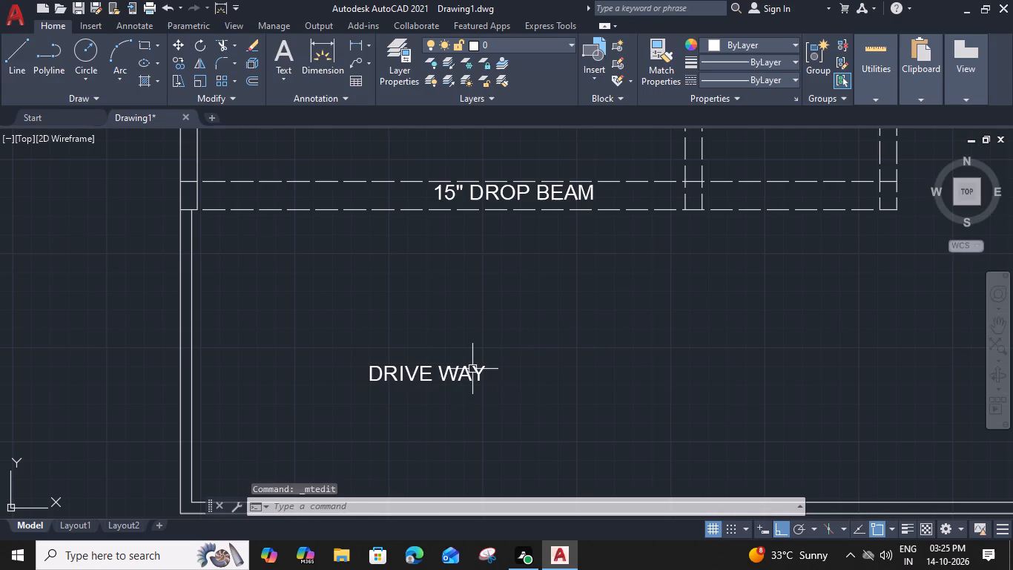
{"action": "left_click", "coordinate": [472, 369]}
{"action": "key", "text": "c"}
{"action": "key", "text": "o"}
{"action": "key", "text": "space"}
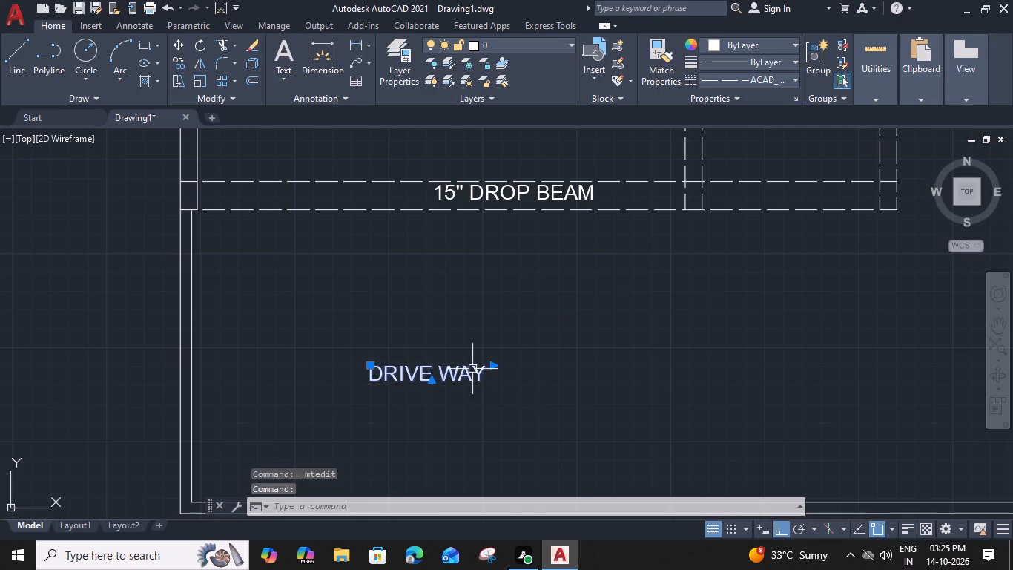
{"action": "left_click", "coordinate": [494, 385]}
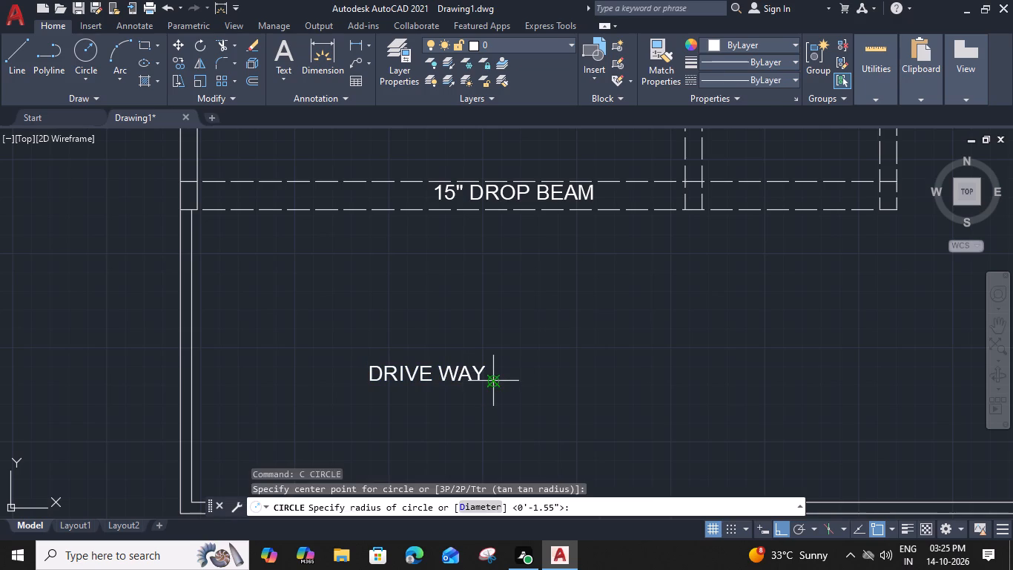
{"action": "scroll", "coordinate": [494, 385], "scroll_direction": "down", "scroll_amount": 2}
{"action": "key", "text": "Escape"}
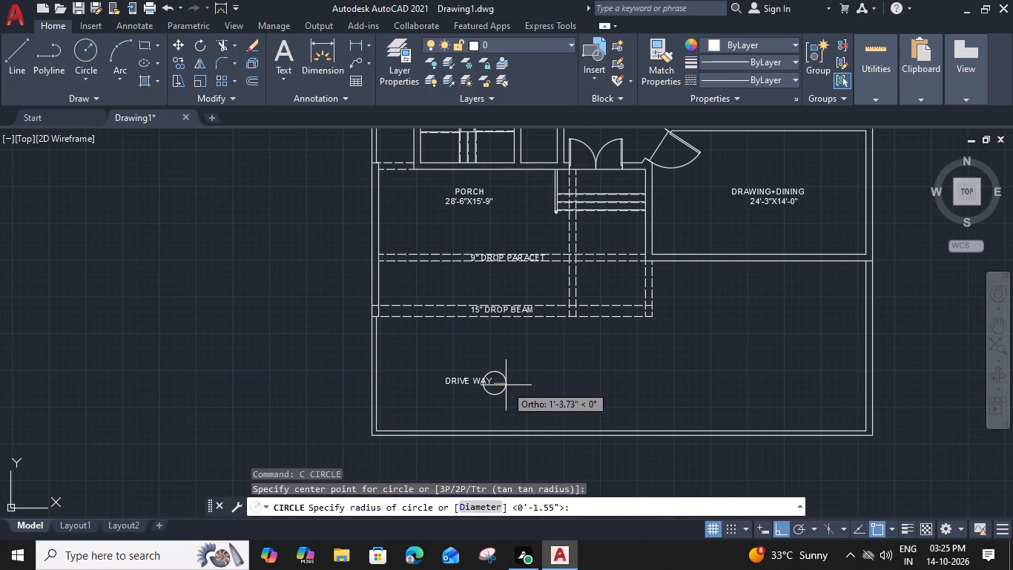
Copy the DRIVE WAY label east into the open area south of the drawing+dining room.
{"action": "left_click", "coordinate": [483, 379]}
{"action": "type", "text": "CO"}
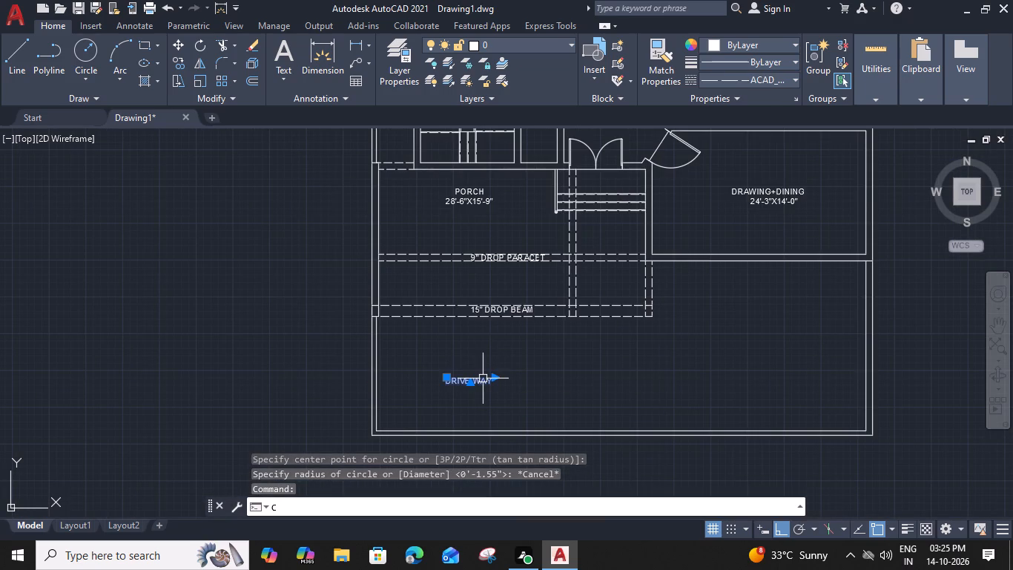
{"action": "key", "text": "space"}
{"action": "scroll", "coordinate": [496, 378], "scroll_direction": "up", "scroll_amount": 2}
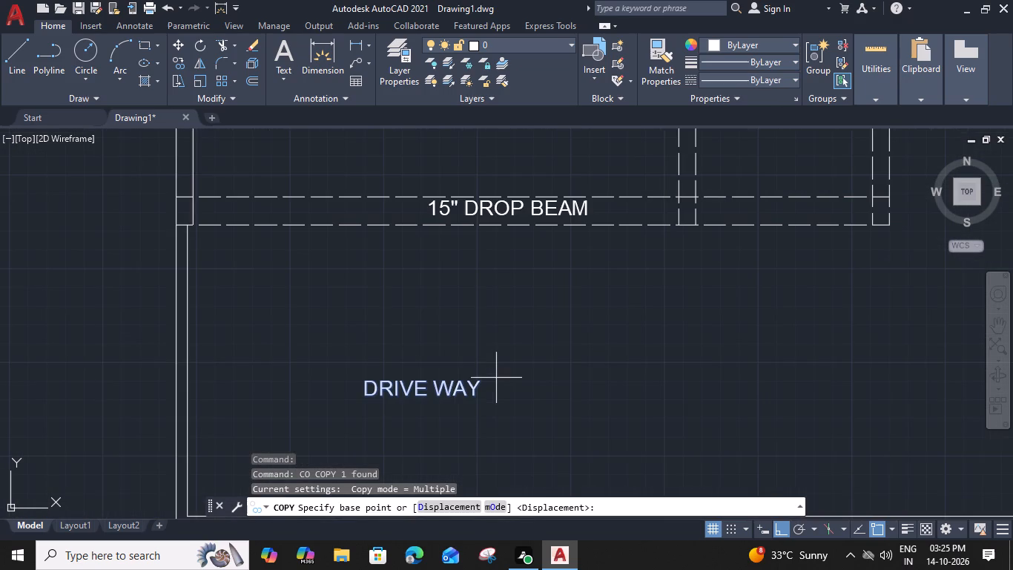
{"action": "left_click", "coordinate": [482, 381]}
{"action": "scroll", "coordinate": [657, 376], "scroll_direction": "down", "scroll_amount": 2}
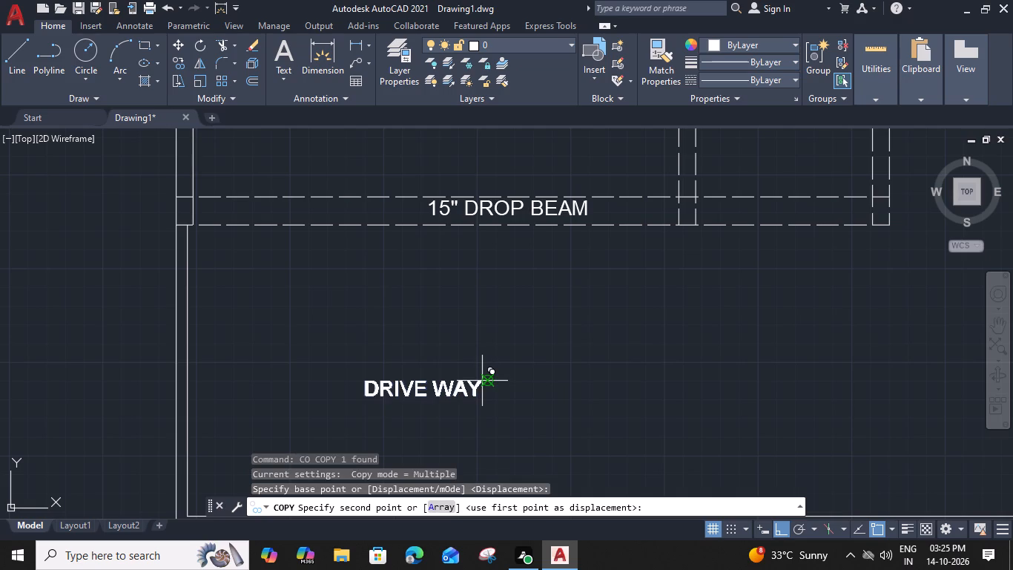
{"action": "left_click", "coordinate": [897, 365]}
{"action": "key", "text": "Escape"}
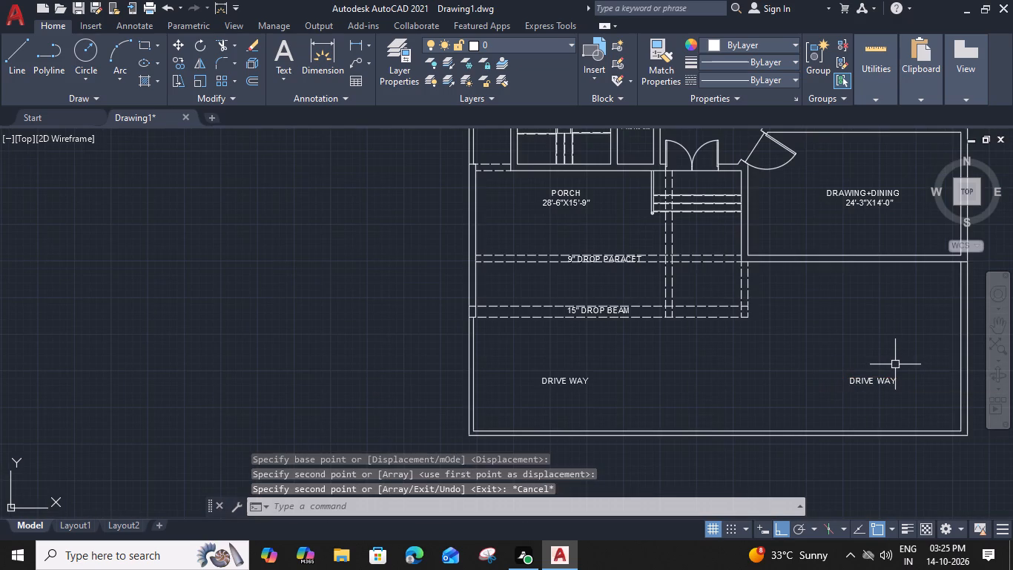
Replace the copied label's text with LAWN and narrow its text frame to fit the word.
{"action": "double_click", "coordinate": [859, 381]}
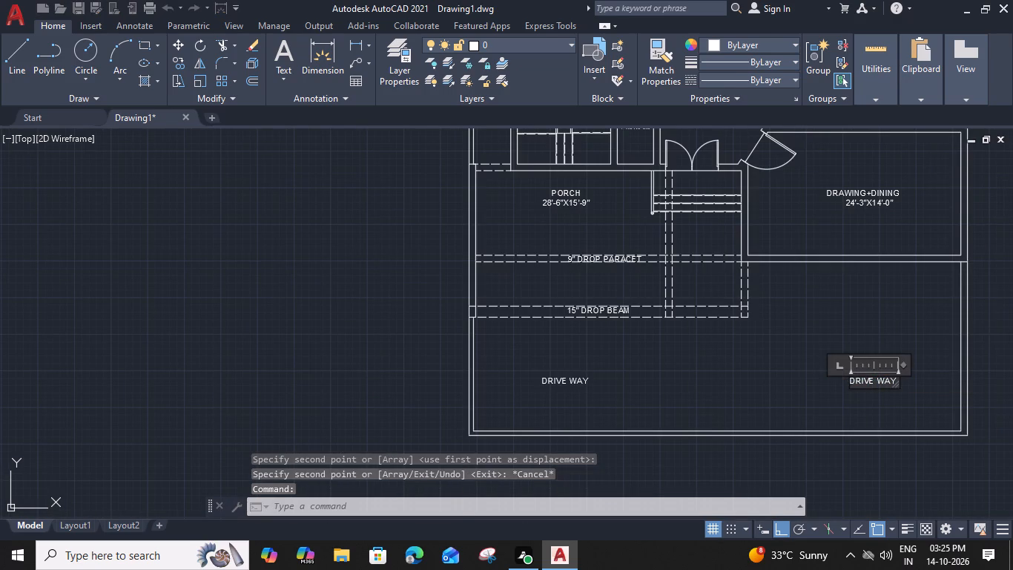
{"action": "scroll", "coordinate": [882, 382], "scroll_direction": "up", "scroll_amount": 2}
{"action": "left_click_drag", "start_coordinate": [910, 382], "coordinate": [814, 395]}
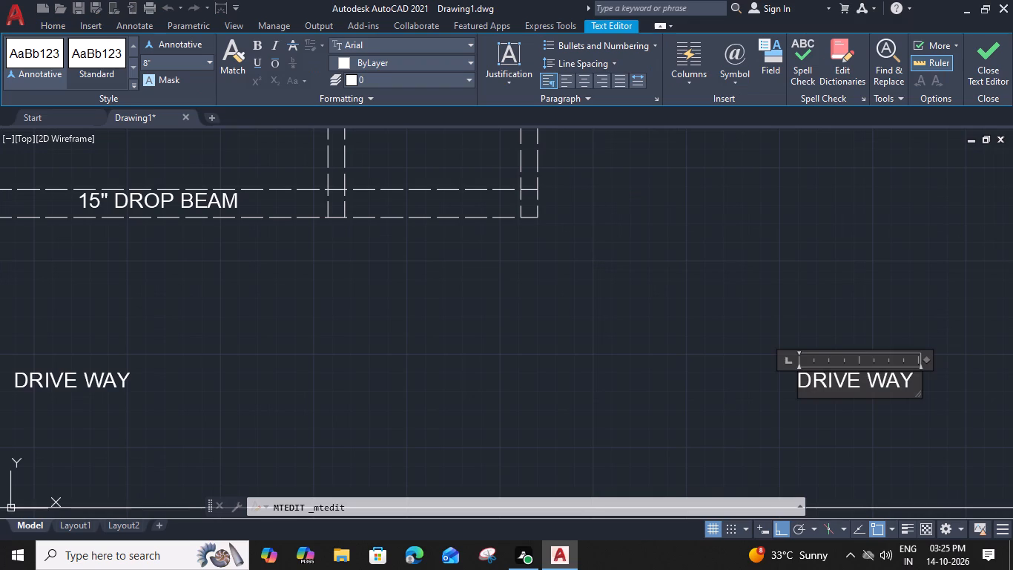
{"action": "left_click_drag", "start_coordinate": [814, 395], "coordinate": [798, 395]}
{"action": "type", "text": "LAW"}
{"action": "key", "text": "n"}
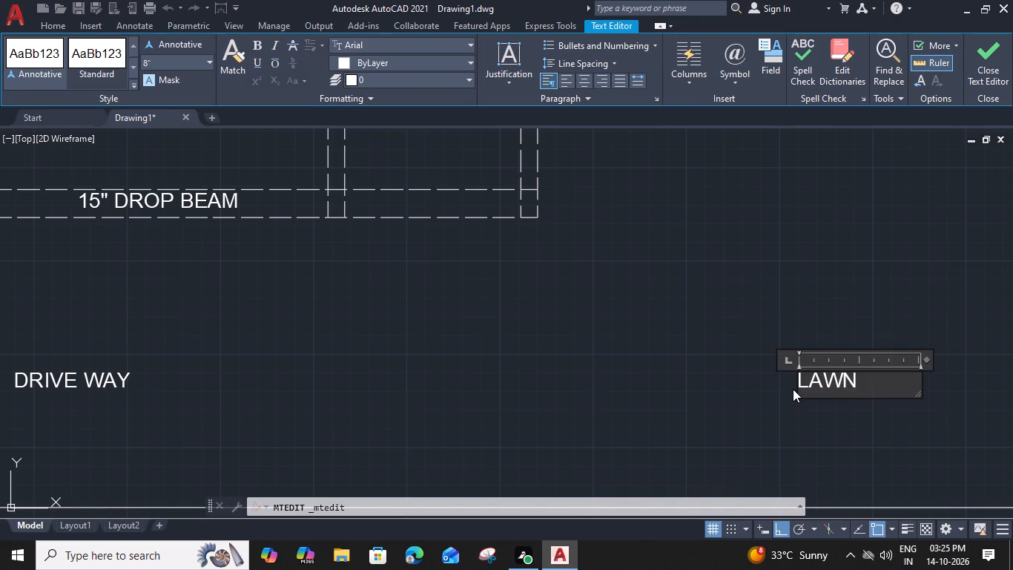
{"action": "left_click_drag", "start_coordinate": [923, 361], "coordinate": [865, 369]}
{"action": "left_click", "coordinate": [884, 404]}
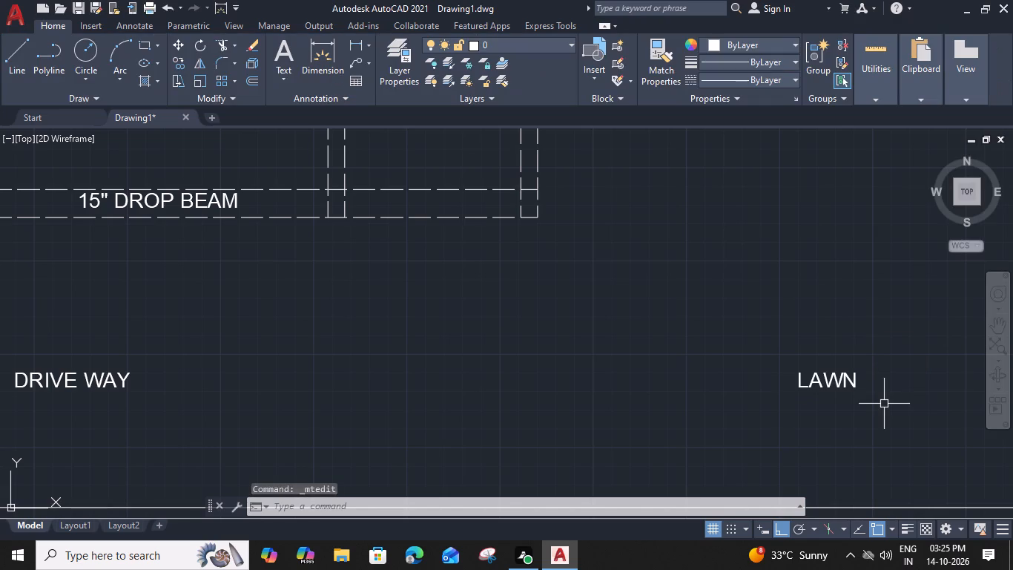
Draw a vertical line between driveway and lawn, from the 15" drop beam's lower edge to the front boundary wall's inner line.
{"action": "scroll", "coordinate": [884, 404], "scroll_direction": "down", "scroll_amount": 3}
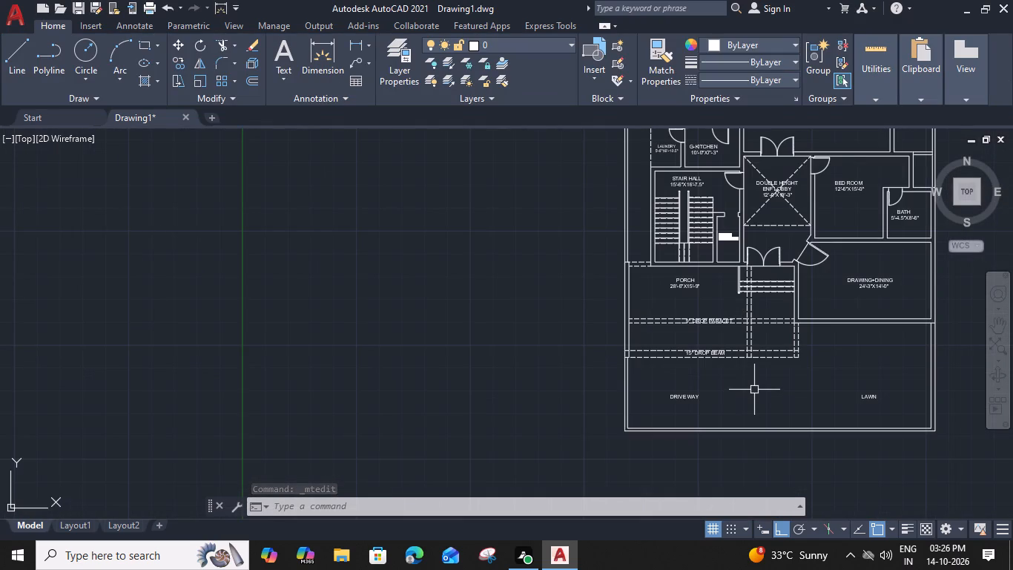
{"action": "scroll", "coordinate": [744, 390], "scroll_direction": "up", "scroll_amount": 1}
{"action": "type", "text": "L"}
{"action": "key", "text": "space"}
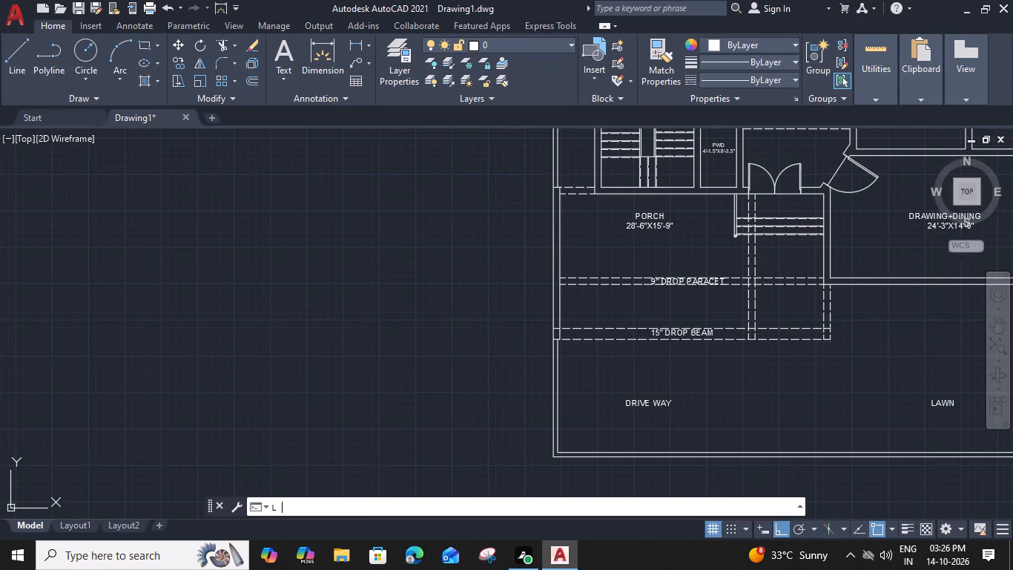
{"action": "scroll", "coordinate": [736, 362], "scroll_direction": "up", "scroll_amount": 1}
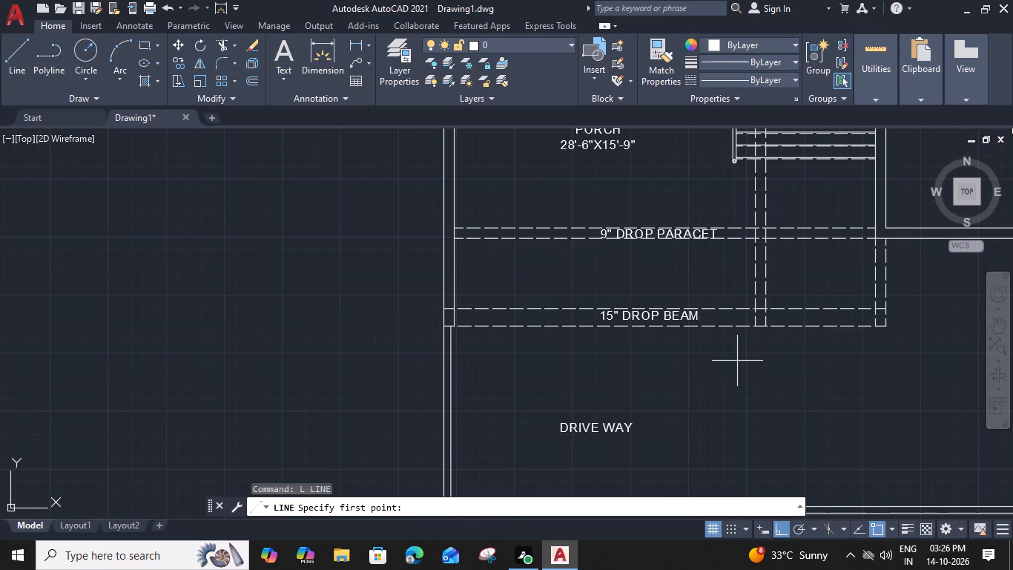
{"action": "left_click", "coordinate": [741, 327]}
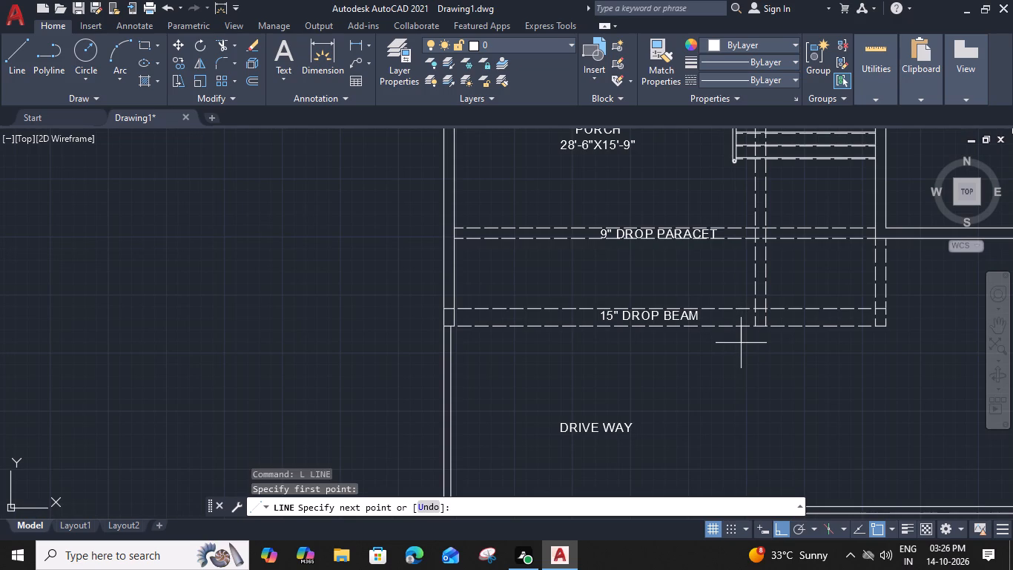
{"action": "middle_click_drag", "start_coordinate": [735, 421], "coordinate": [696, 314]}
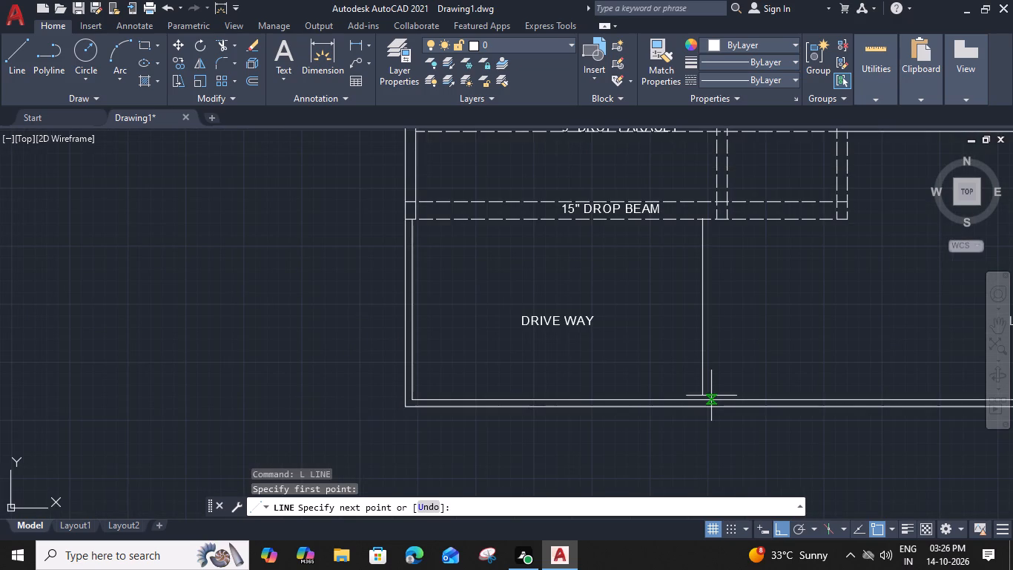
{"action": "left_click", "coordinate": [705, 401]}
{"action": "key", "text": "Escape"}
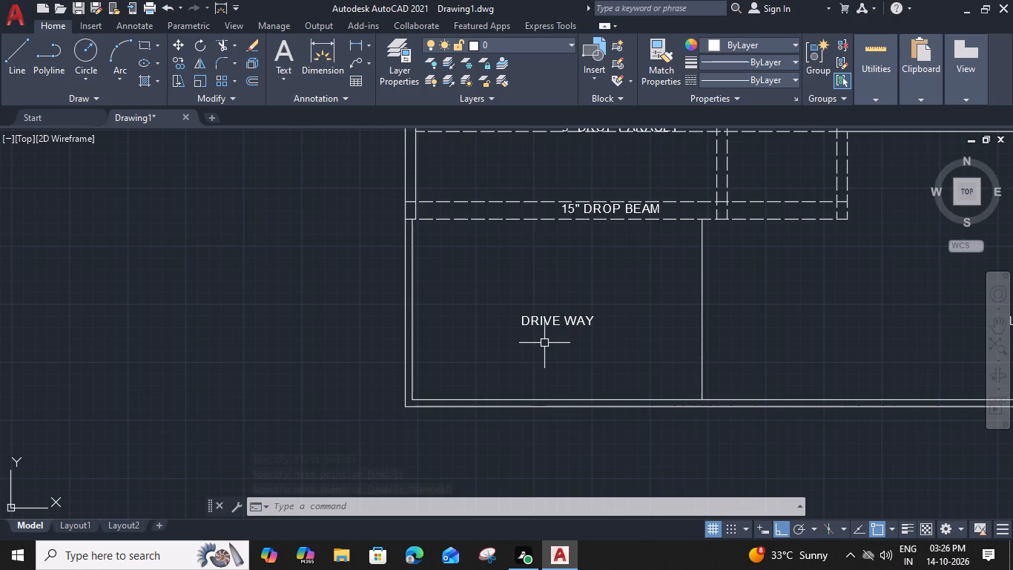
Draw a 9" by 9" rectangle in the driveway area, southwest of the DRIVE WAY label.
{"action": "key", "text": "r"}
{"action": "type", "text": "EC"}
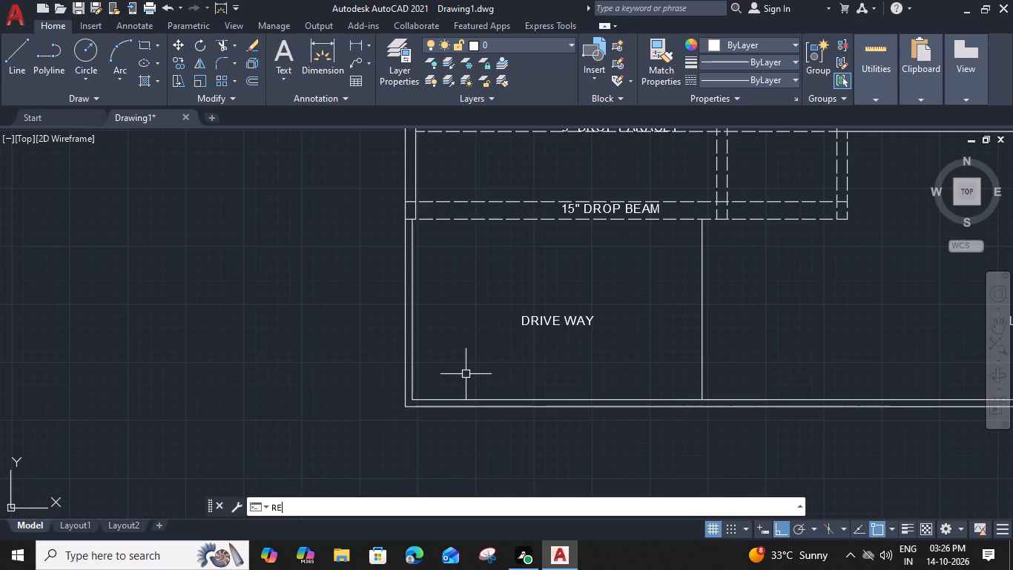
{"action": "key", "text": "space"}
{"action": "left_click", "coordinate": [458, 342]}
{"action": "type", "text": "D"}
{"action": "key", "text": "space"}
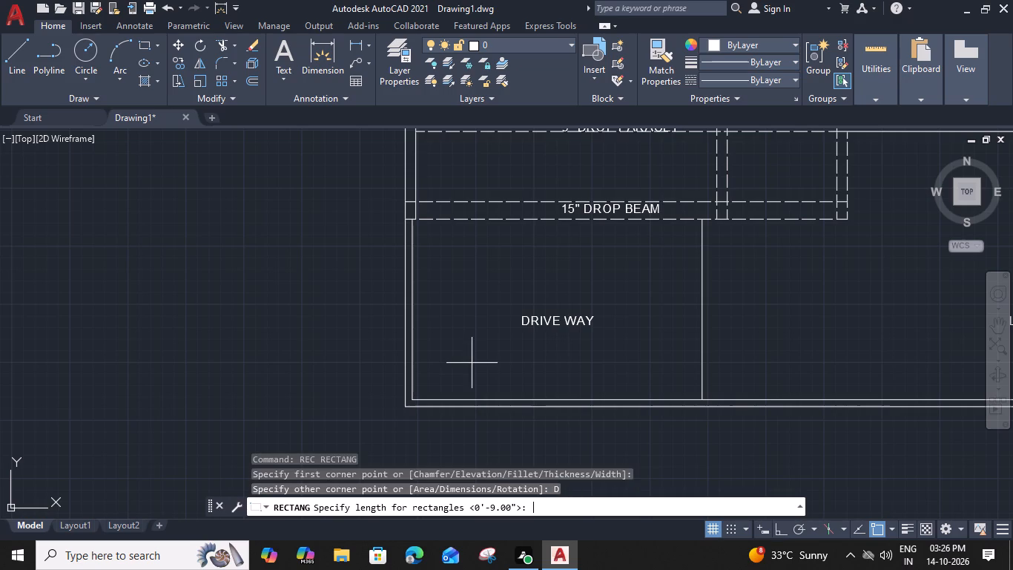
{"action": "key", "text": "9"}
{"action": "key", "text": "shift+quotedbl"}
{"action": "key", "text": "Return"}
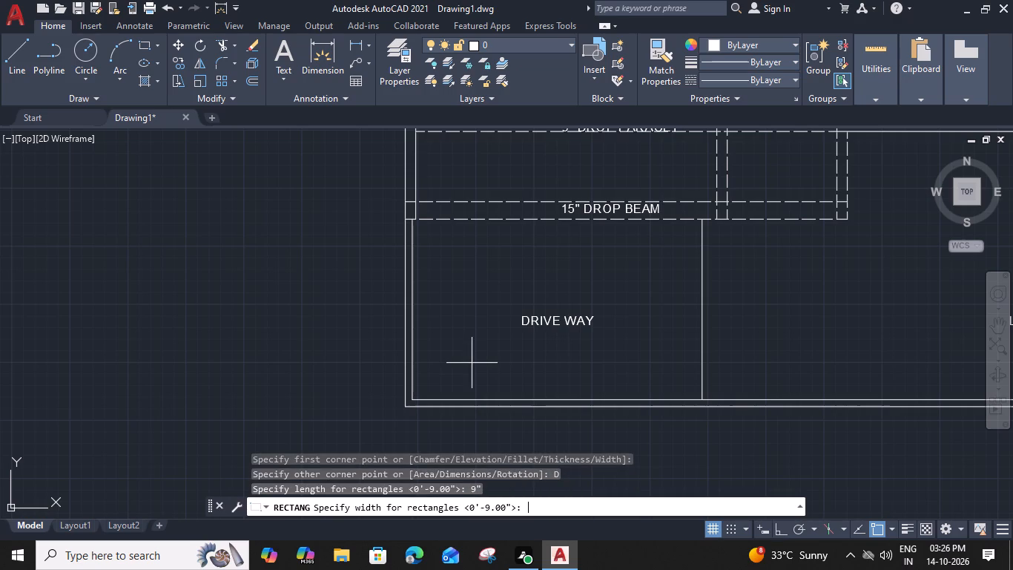
{"action": "type", "text": "9\""}
{"action": "key", "text": "Return"}
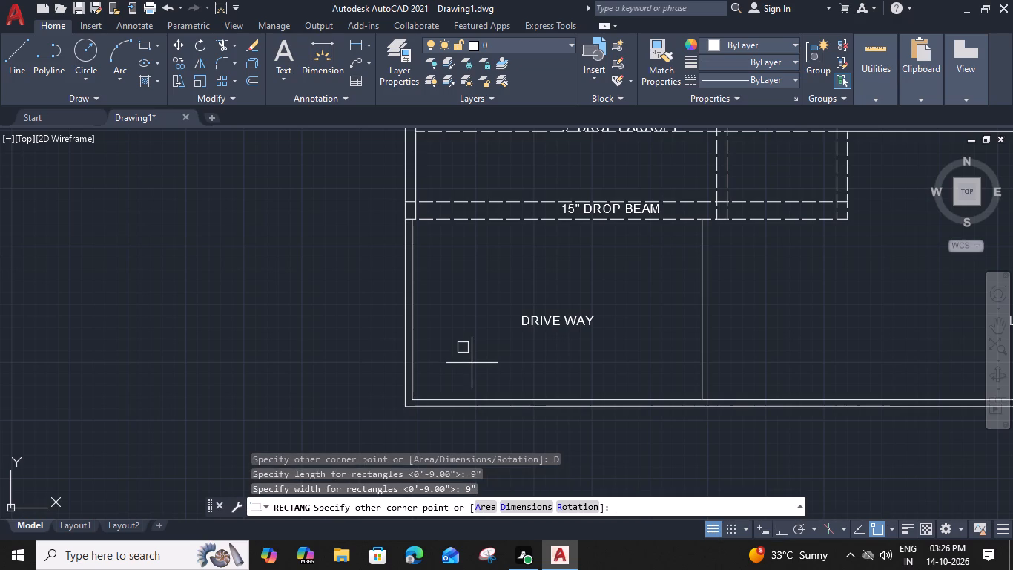
{"action": "left_click", "coordinate": [496, 370]}
{"action": "key", "text": "Escape"}
Move the 9" square about 4' straight south so it straddles the front boundary wall.
{"action": "scroll", "coordinate": [470, 358], "scroll_direction": "up", "scroll_amount": 1}
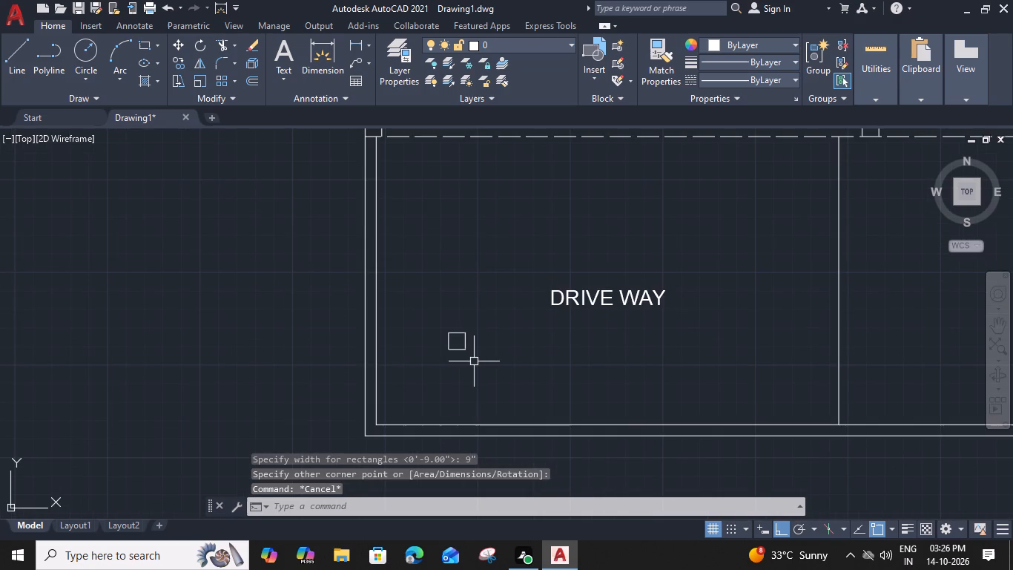
{"action": "left_click", "coordinate": [473, 317]}
{"action": "left_click", "coordinate": [393, 399]}
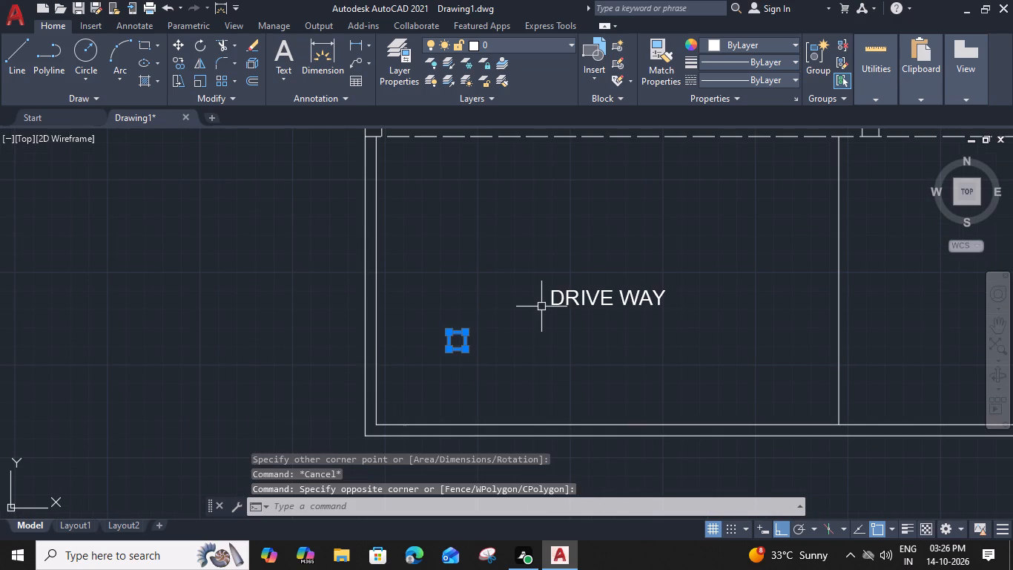
{"action": "key", "text": "m"}
{"action": "key", "text": "space"}
{"action": "scroll", "coordinate": [489, 338], "scroll_direction": "up", "scroll_amount": 1}
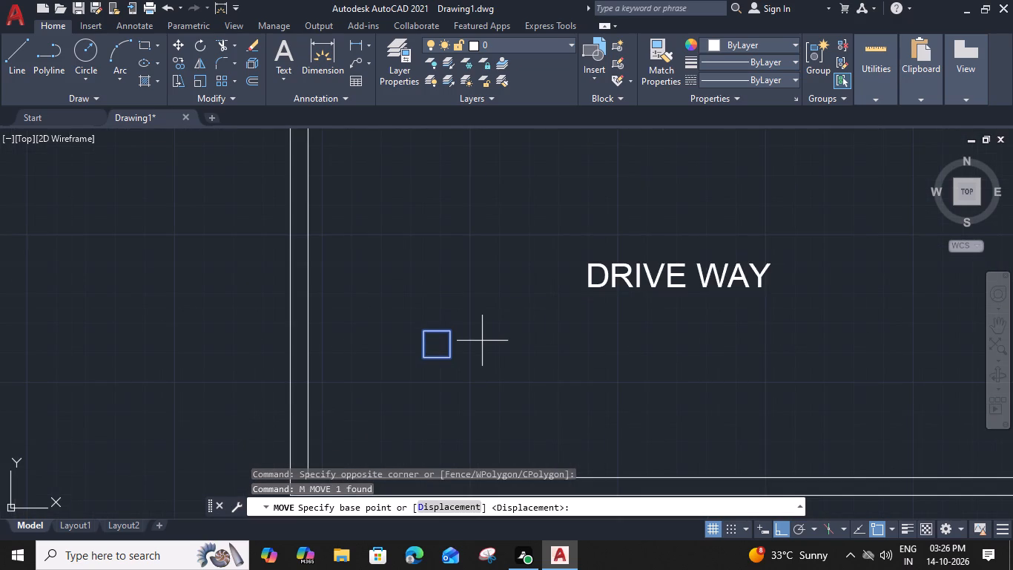
{"action": "left_click", "coordinate": [441, 332]}
{"action": "middle_click_drag", "start_coordinate": [438, 381], "coordinate": [441, 281]}
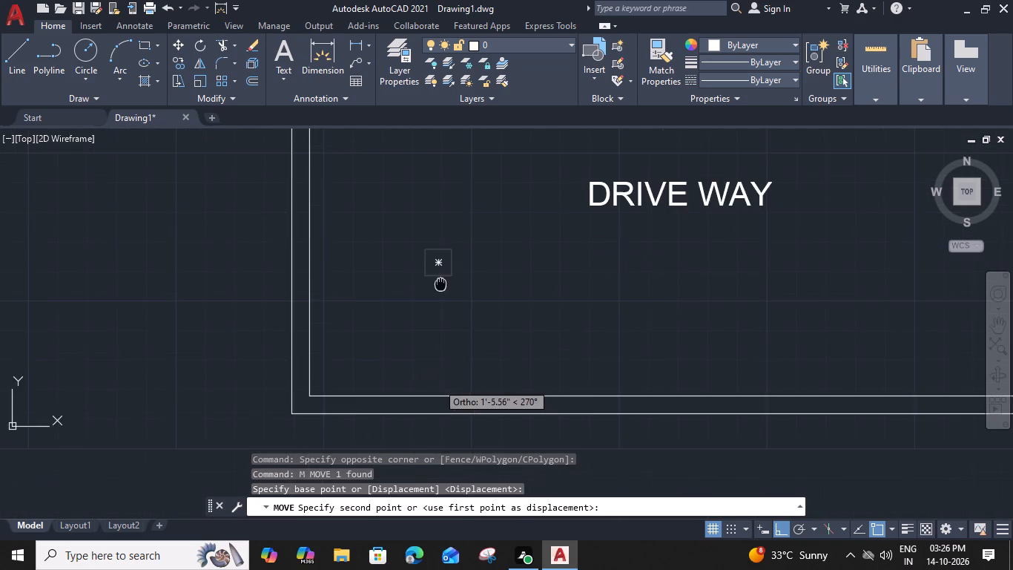
{"action": "scroll", "coordinate": [440, 368], "scroll_direction": "up", "scroll_amount": 1}
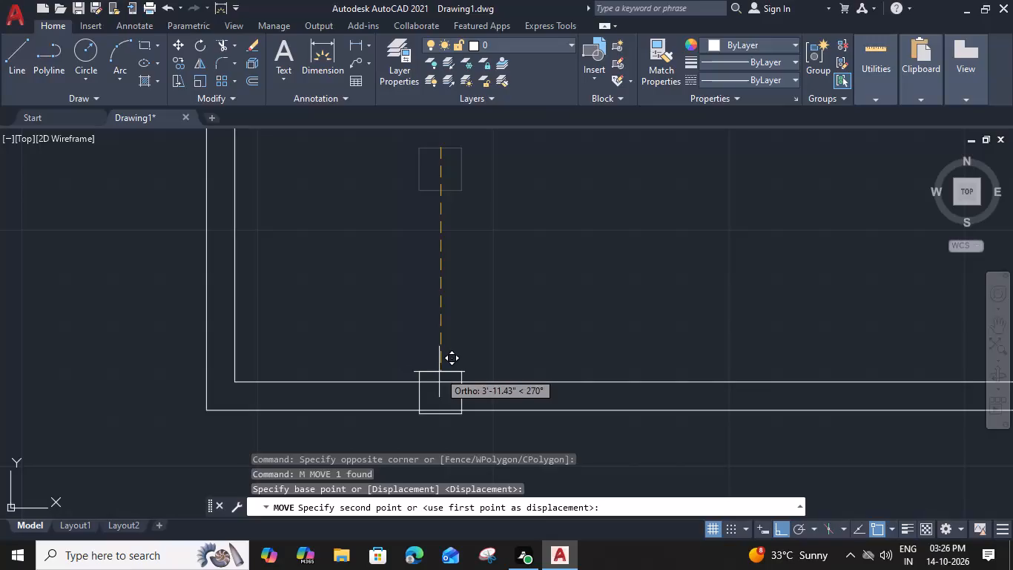
{"action": "left_click", "coordinate": [441, 374]}
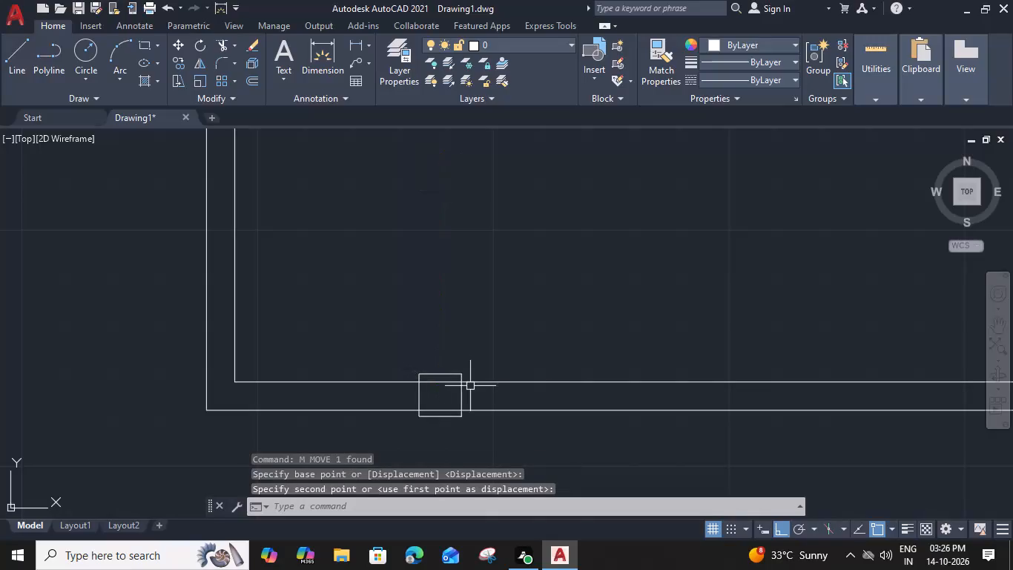
Move the square west along the front wall to the boundary's southwest corner, its west side on the outer wall line.
{"action": "left_click", "coordinate": [466, 390]}
{"action": "left_click", "coordinate": [395, 407]}
{"action": "type", "text": "M"}
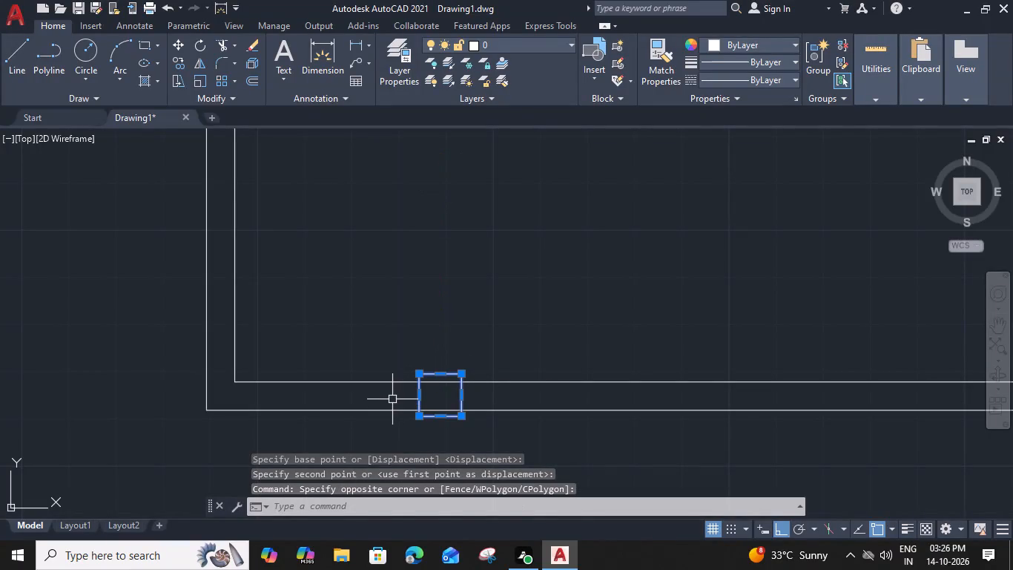
{"action": "key", "text": "space"}
{"action": "left_click", "coordinate": [421, 374]}
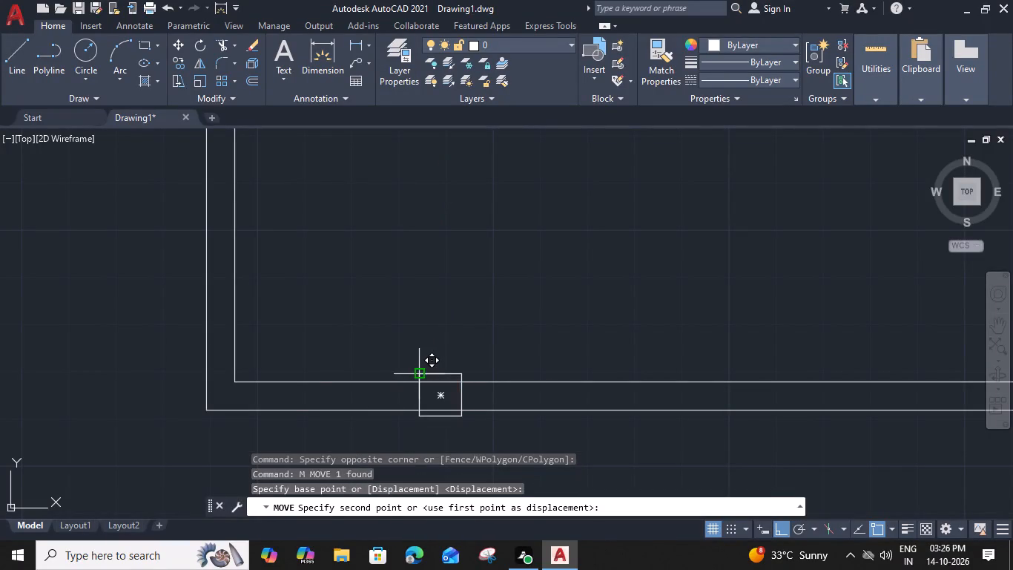
{"action": "middle_click_drag", "start_coordinate": [296, 381], "coordinate": [412, 368]}
{"action": "left_click", "coordinate": [319, 365]}
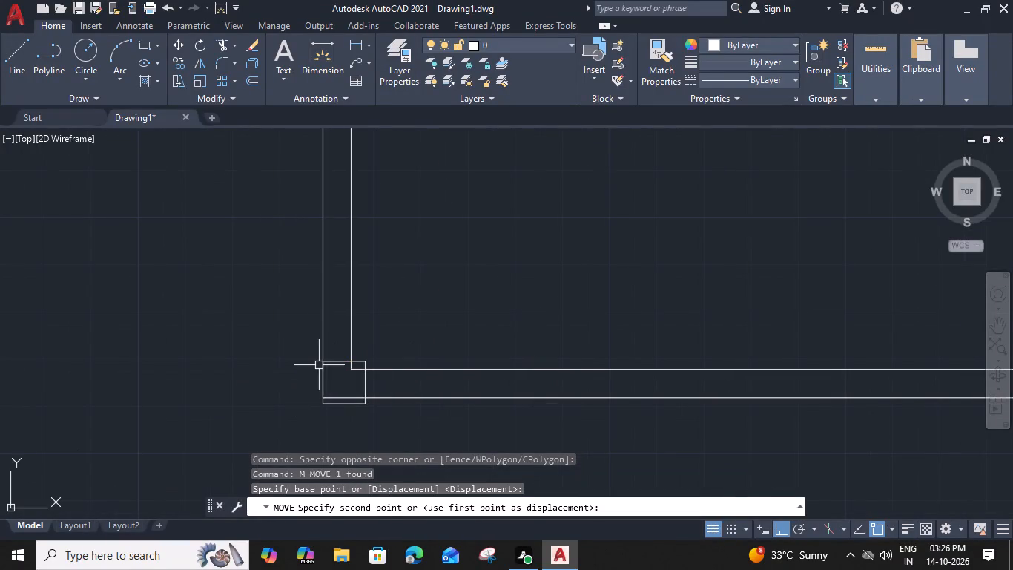
Copy the 9" corner pillar east along the front wall so its east side lines up with the driveway–lawn dividing line.
{"action": "left_click", "coordinate": [369, 384]}
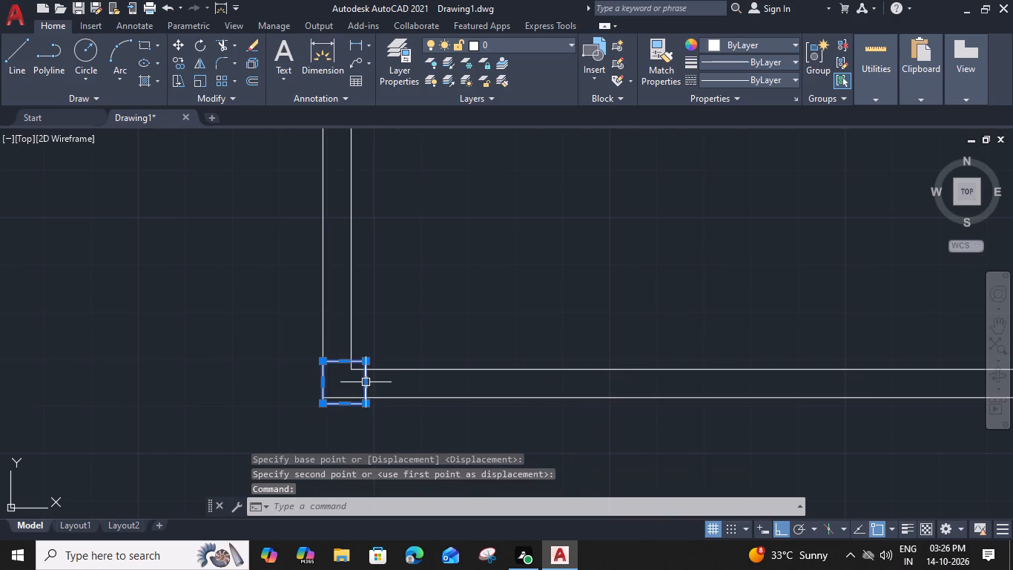
{"action": "type", "text": "CO"}
{"action": "key", "text": "Return"}
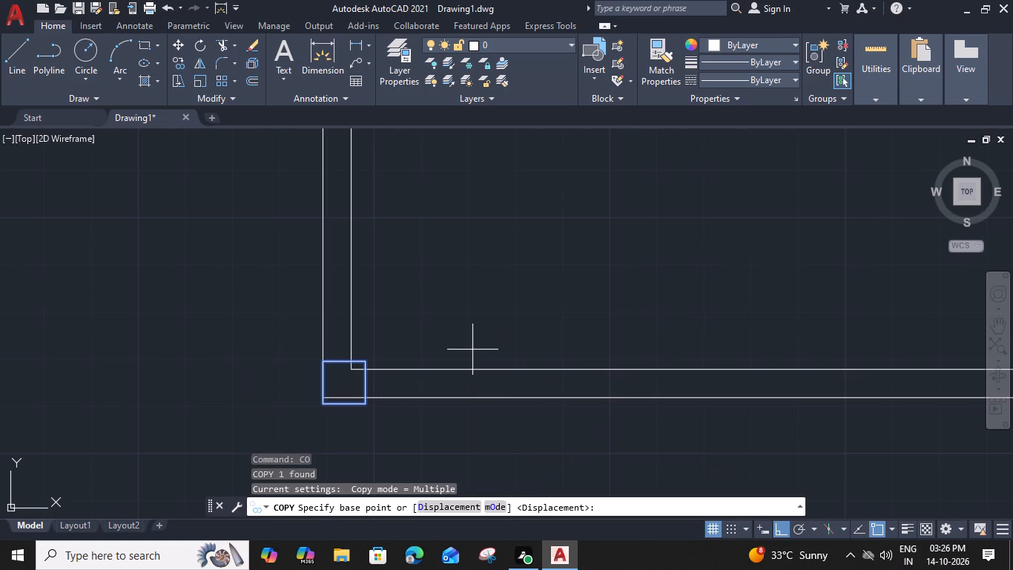
{"action": "left_click", "coordinate": [366, 364]}
{"action": "scroll", "coordinate": [366, 364], "scroll_direction": "down", "scroll_amount": 2}
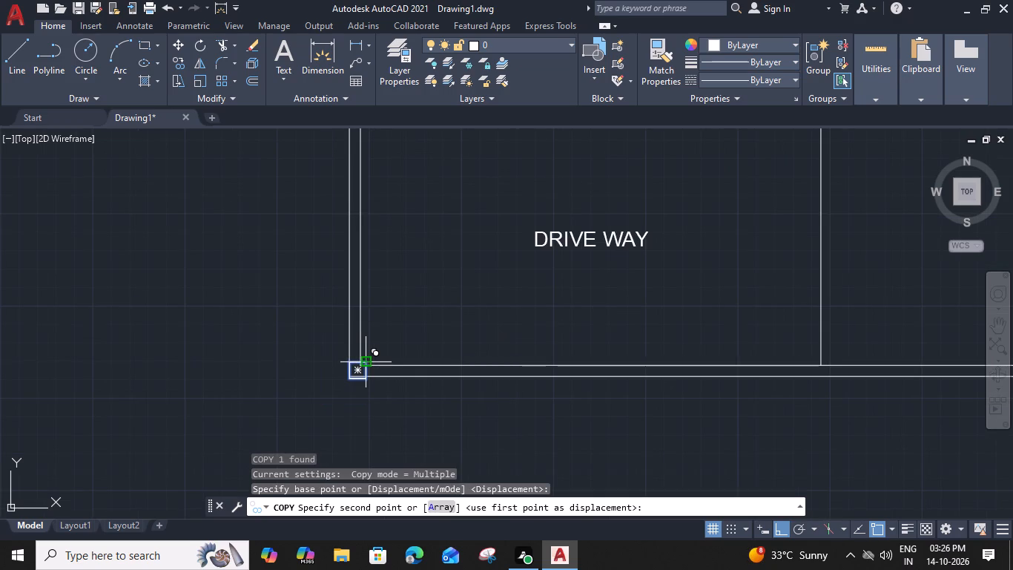
{"action": "scroll", "coordinate": [793, 354], "scroll_direction": "up", "scroll_amount": 3}
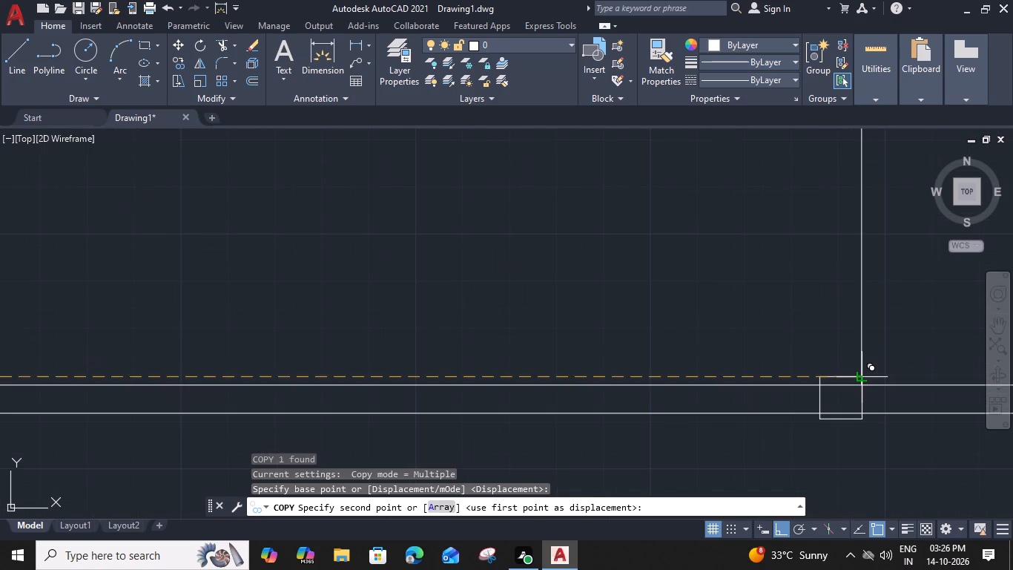
{"action": "left_click", "coordinate": [864, 374]}
{"action": "key", "text": "Escape"}
Trim the boundary wall lines inside both 9" pillars, at the dividing line and at the southwest corner.
{"action": "key", "text": "t"}
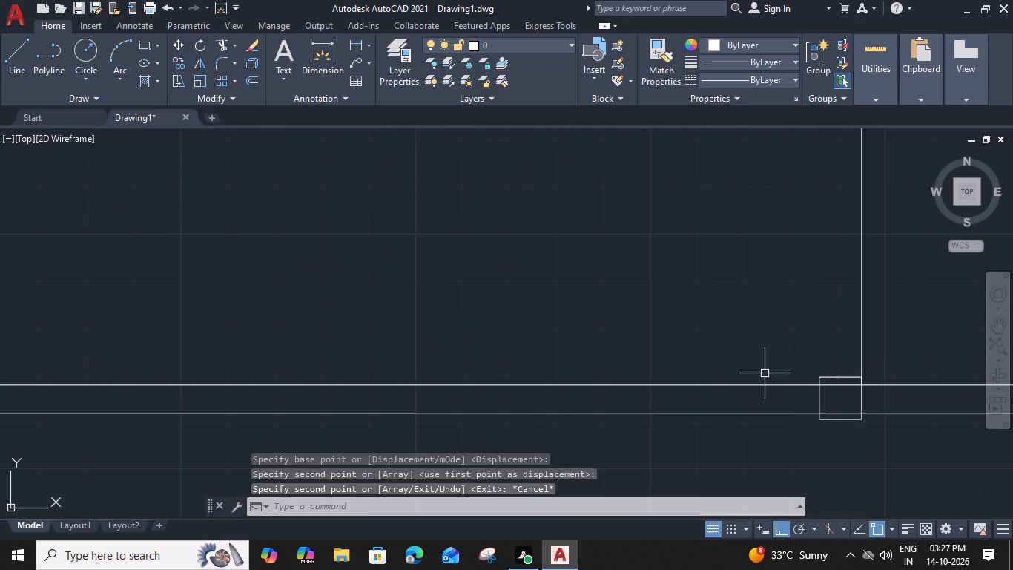
{"action": "type", "text": "R"}
{"action": "key", "text": "space"}
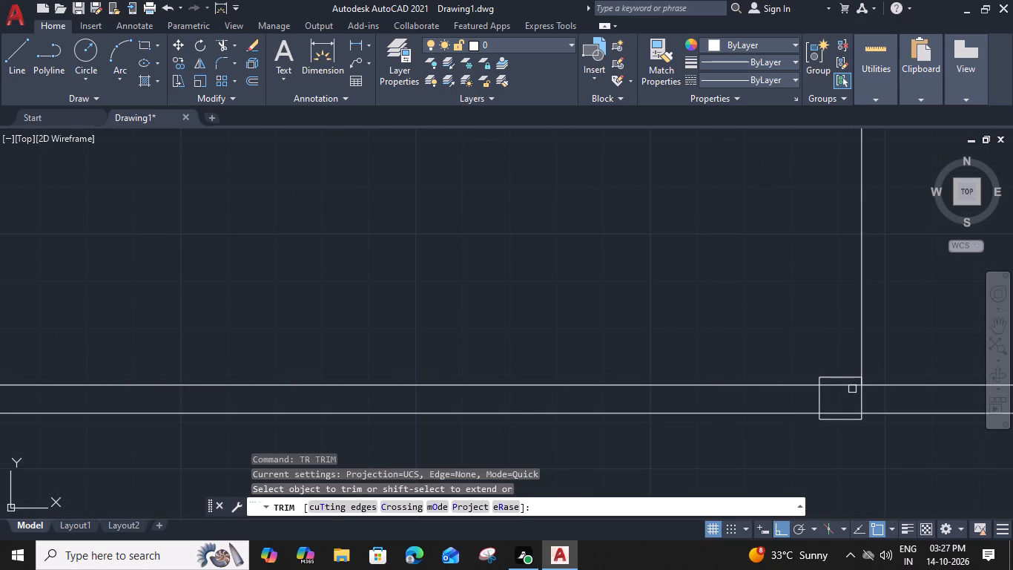
{"action": "left_click", "coordinate": [848, 385]}
{"action": "left_click", "coordinate": [846, 412]}
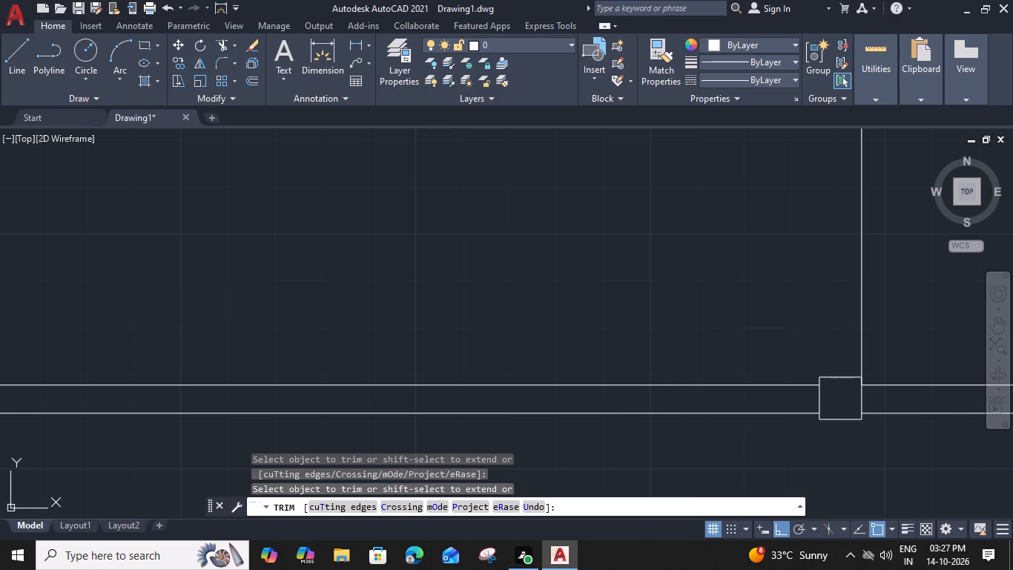
{"action": "scroll", "coordinate": [666, 416], "scroll_direction": "down", "scroll_amount": 1}
{"action": "middle_click_drag", "start_coordinate": [381, 442], "coordinate": [641, 410]}
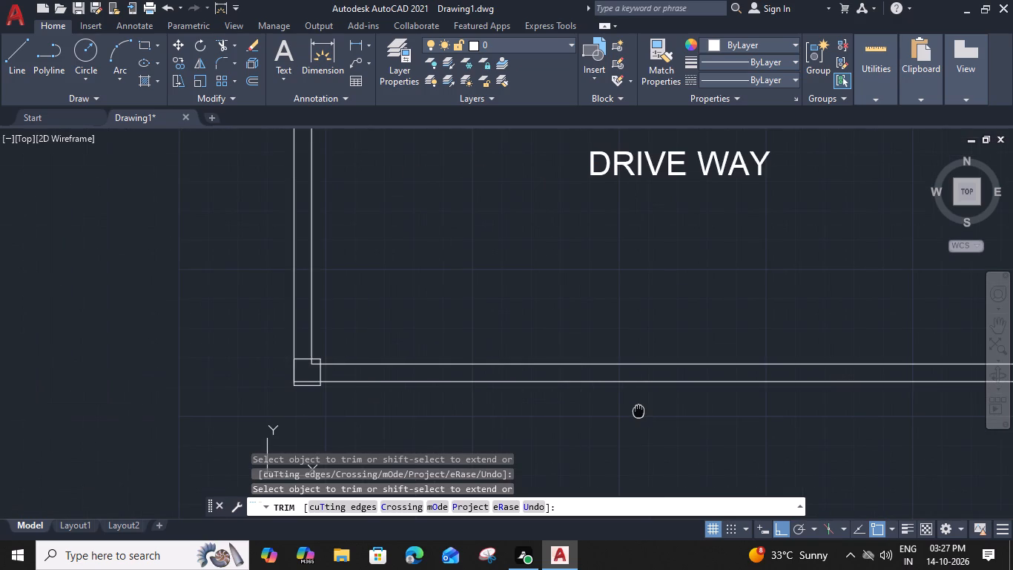
{"action": "scroll", "coordinate": [330, 375], "scroll_direction": "up", "scroll_amount": 3}
{"action": "left_click", "coordinate": [294, 410]}
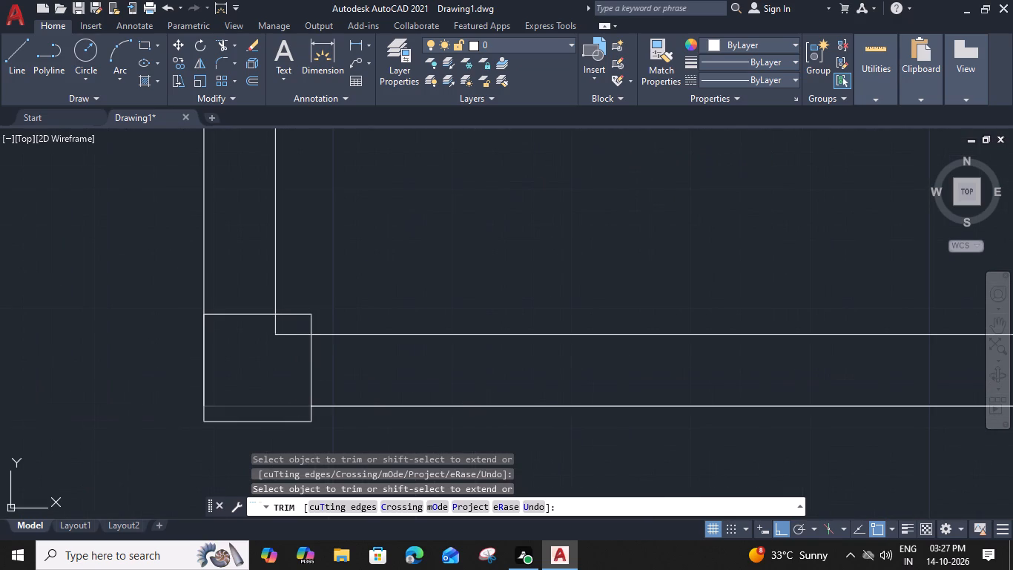
{"action": "left_click", "coordinate": [286, 333]}
{"action": "left_click", "coordinate": [278, 322]}
{"action": "key", "text": "Escape"}
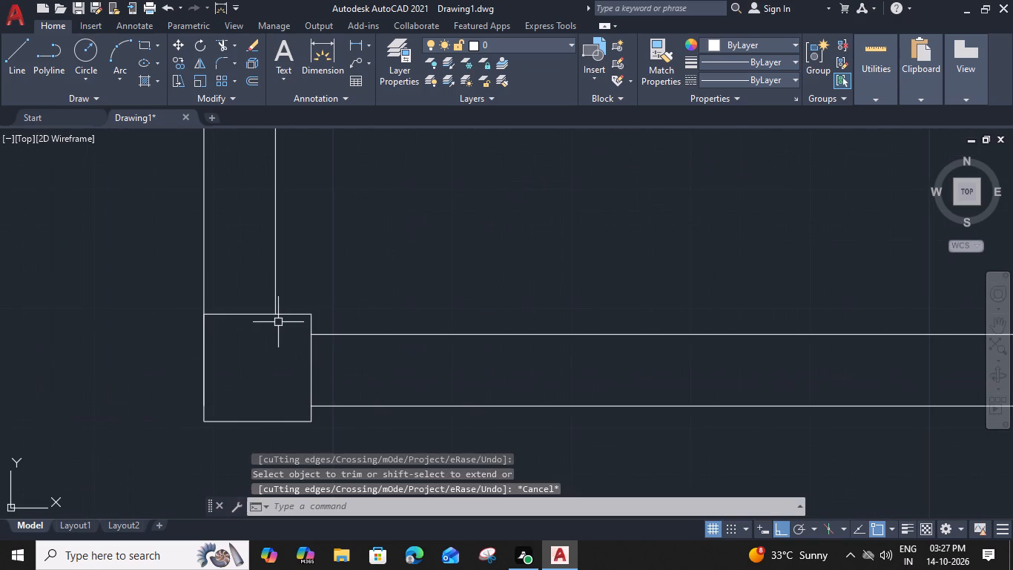
Review the driveway, lawn and porch area around the drop beams for missing details.
{"action": "scroll", "coordinate": [386, 302], "scroll_direction": "down", "scroll_amount": 5}
{"action": "middle_click_drag", "start_coordinate": [547, 265], "coordinate": [516, 320]}
{"action": "middle_click_drag", "start_coordinate": [676, 286], "coordinate": [518, 316]}
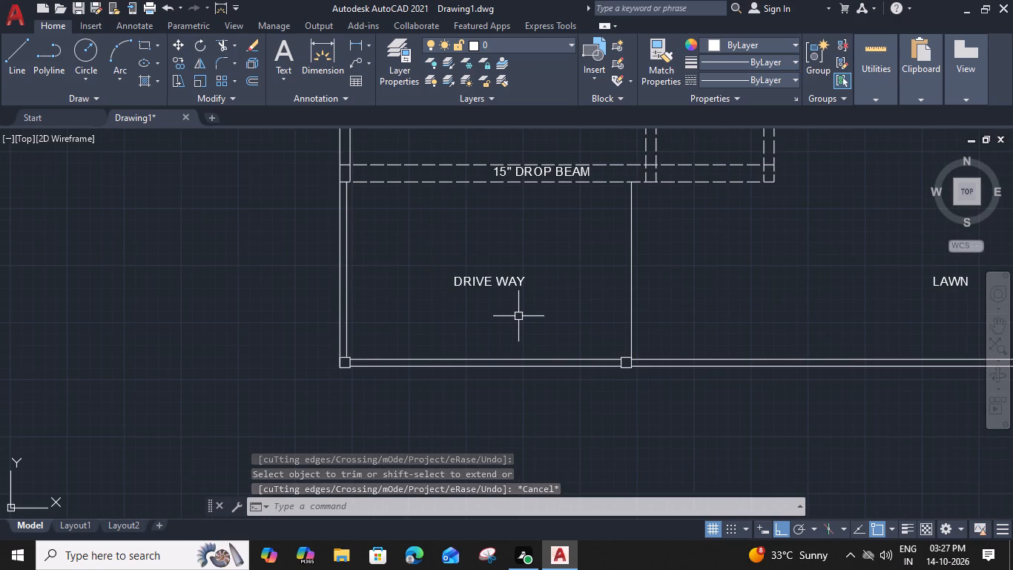
{"action": "middle_click_drag", "start_coordinate": [518, 316], "coordinate": [582, 330]}
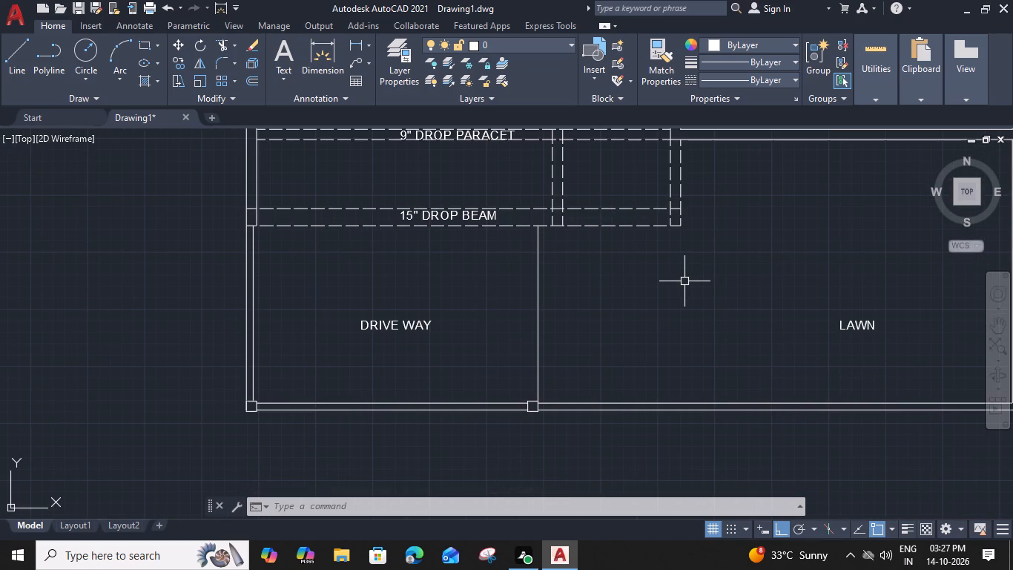
{"action": "middle_click_drag", "start_coordinate": [661, 300], "coordinate": [670, 291]}
{"action": "middle_click_drag", "start_coordinate": [670, 291], "coordinate": [627, 356]}
{"action": "middle_click_drag", "start_coordinate": [514, 262], "coordinate": [481, 339]}
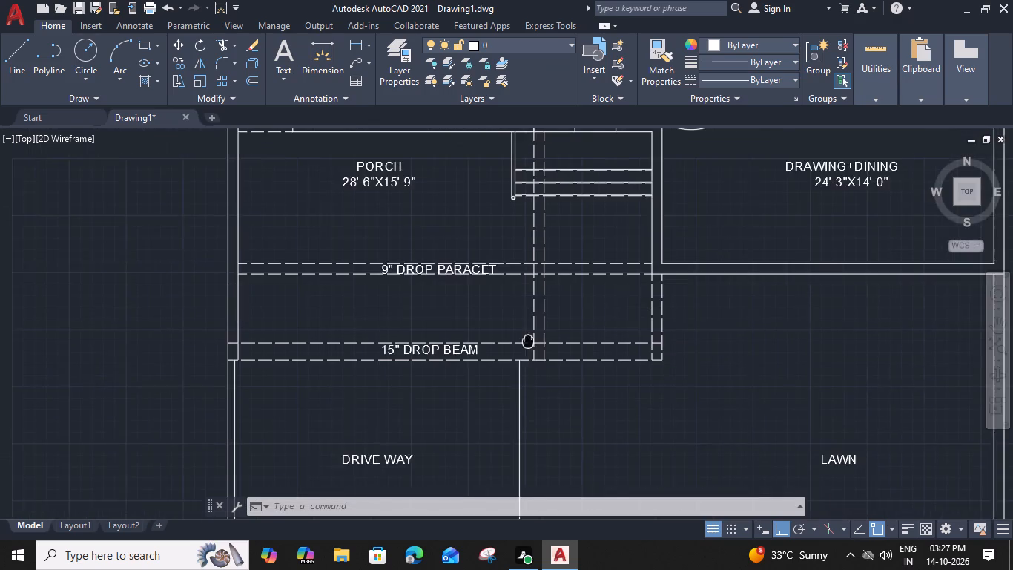
{"action": "middle_click_drag", "start_coordinate": [481, 339], "coordinate": [458, 344]}
Copy the pillar at the dividing line about 13'-9" straight north, placing it within the 15" drop beam.
{"action": "middle_click_drag", "start_coordinate": [509, 407], "coordinate": [452, 168]}
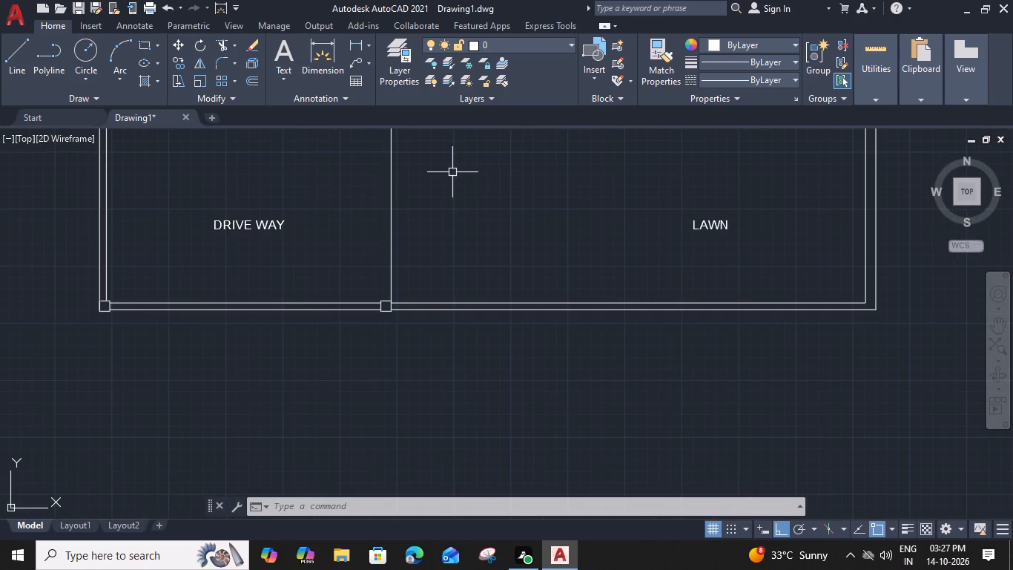
{"action": "scroll", "coordinate": [380, 304], "scroll_direction": "up", "scroll_amount": 4}
{"action": "left_click", "coordinate": [378, 313]}
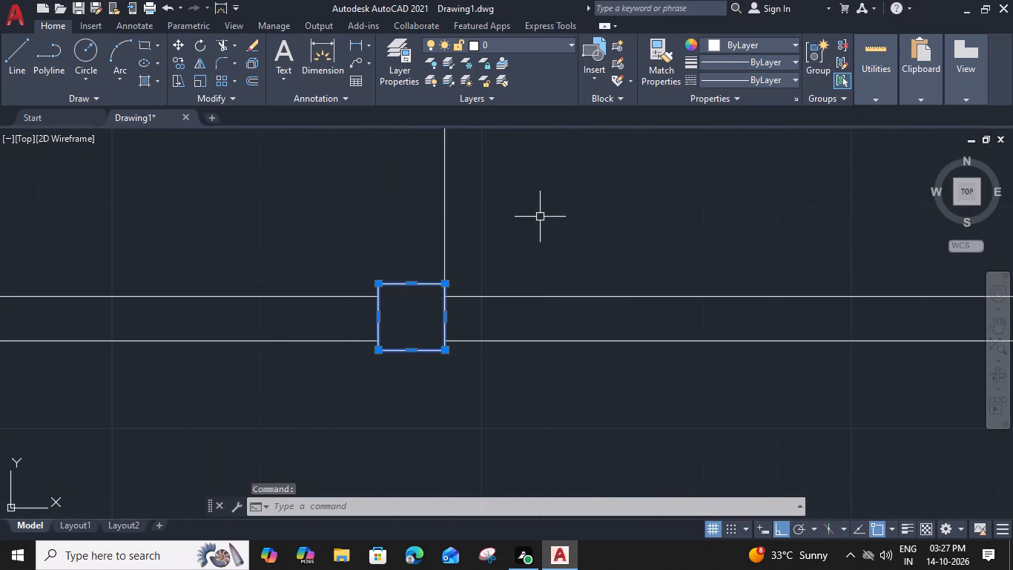
{"action": "key", "text": "c"}
{"action": "key", "text": "o"}
{"action": "key", "text": "space"}
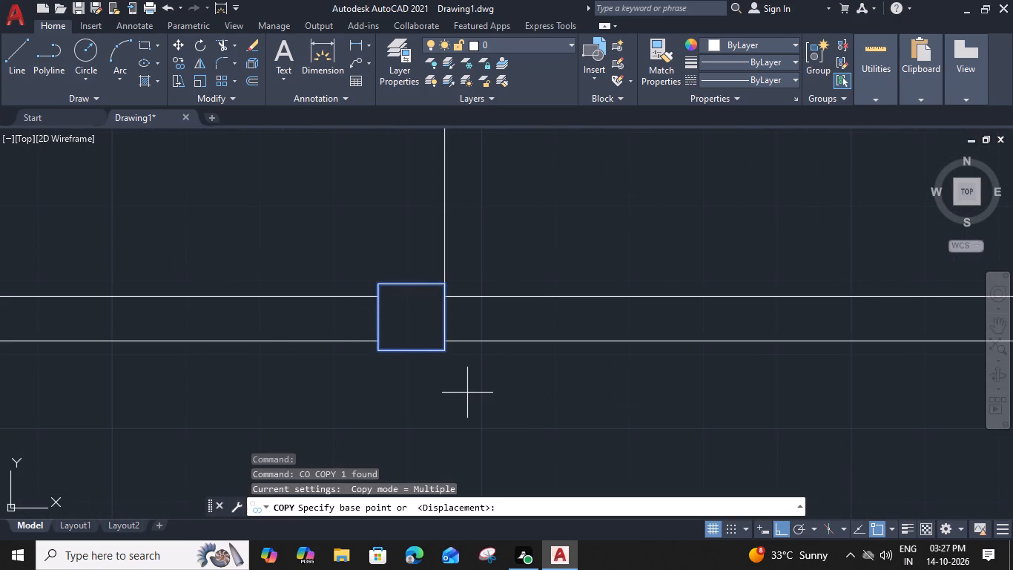
{"action": "left_click", "coordinate": [443, 282]}
{"action": "scroll", "coordinate": [443, 282], "scroll_direction": "down", "scroll_amount": 2}
{"action": "middle_click_drag", "start_coordinate": [446, 205], "coordinate": [436, 413]}
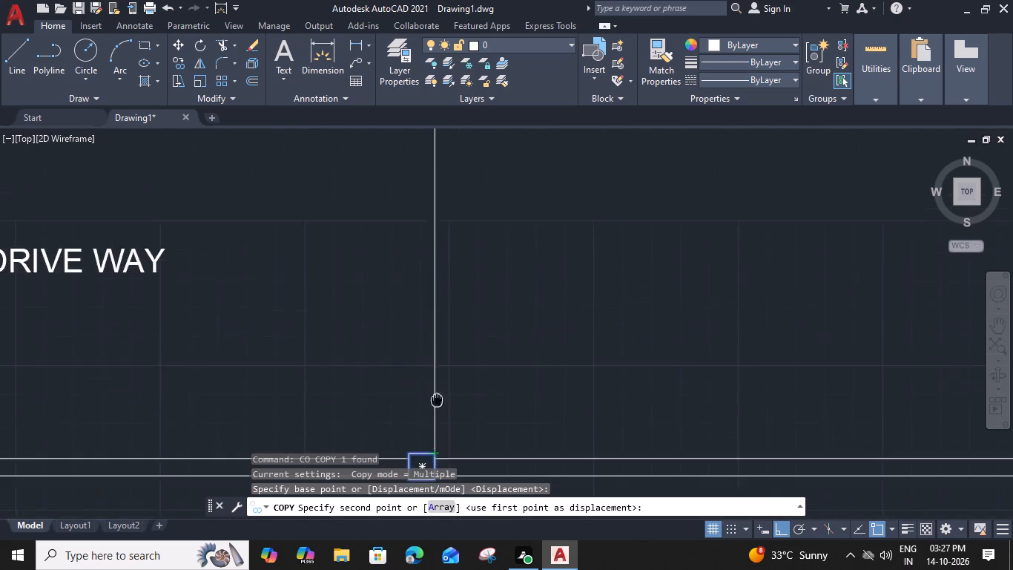
{"action": "middle_click_drag", "start_coordinate": [436, 413], "coordinate": [435, 430]}
{"action": "scroll", "coordinate": [437, 404], "scroll_direction": "down", "scroll_amount": 2}
{"action": "scroll", "coordinate": [439, 263], "scroll_direction": "up", "scroll_amount": 1}
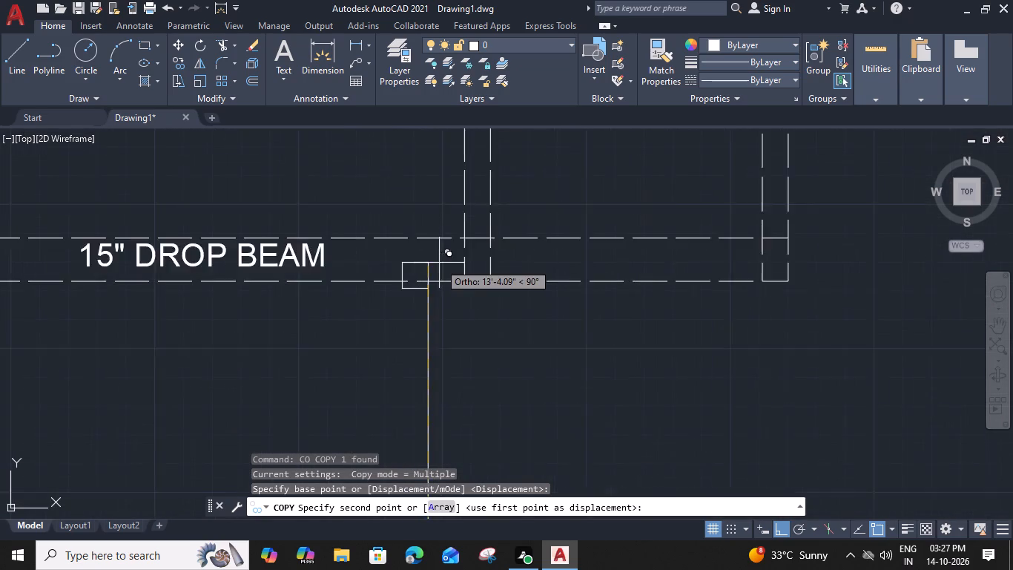
{"action": "scroll", "coordinate": [439, 263], "scroll_direction": "up", "scroll_amount": 2}
{"action": "left_click", "coordinate": [429, 241]}
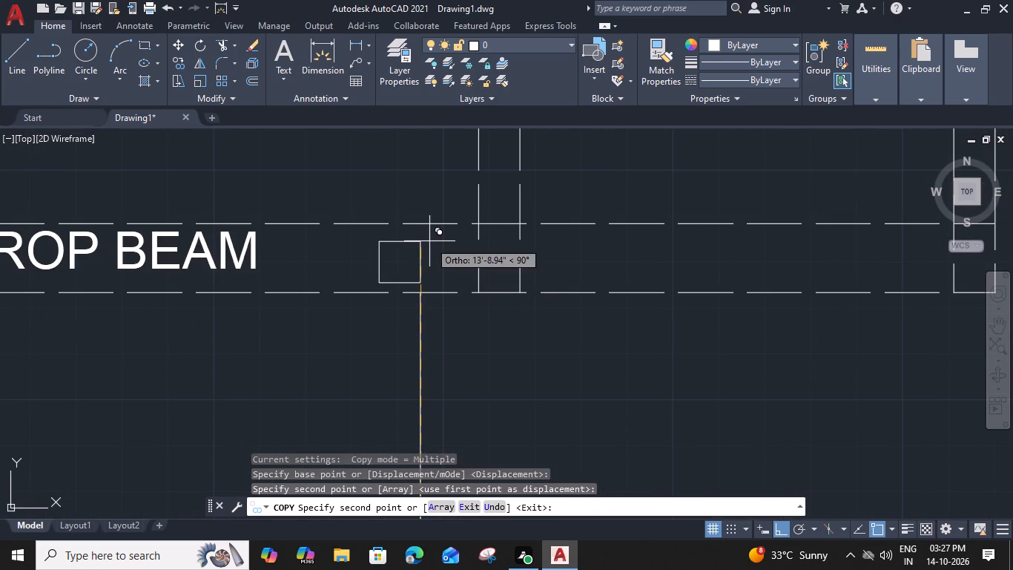
{"action": "key", "text": "Escape"}
Move the copied square east along the 15" drop beam until its east side meets the beam's outer east edge.
{"action": "left_click", "coordinate": [420, 260]}
{"action": "key", "text": "m"}
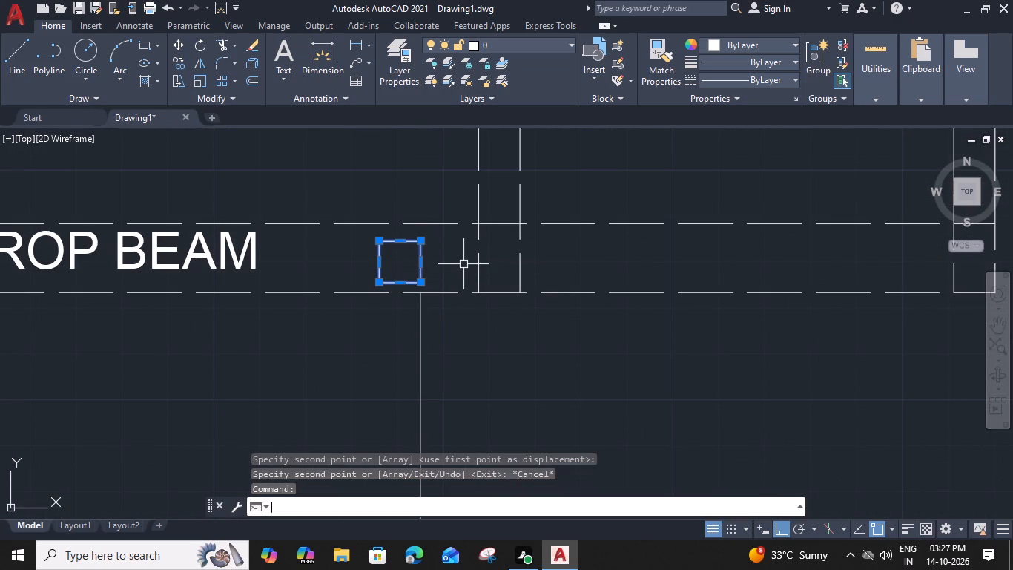
{"action": "key", "text": "space"}
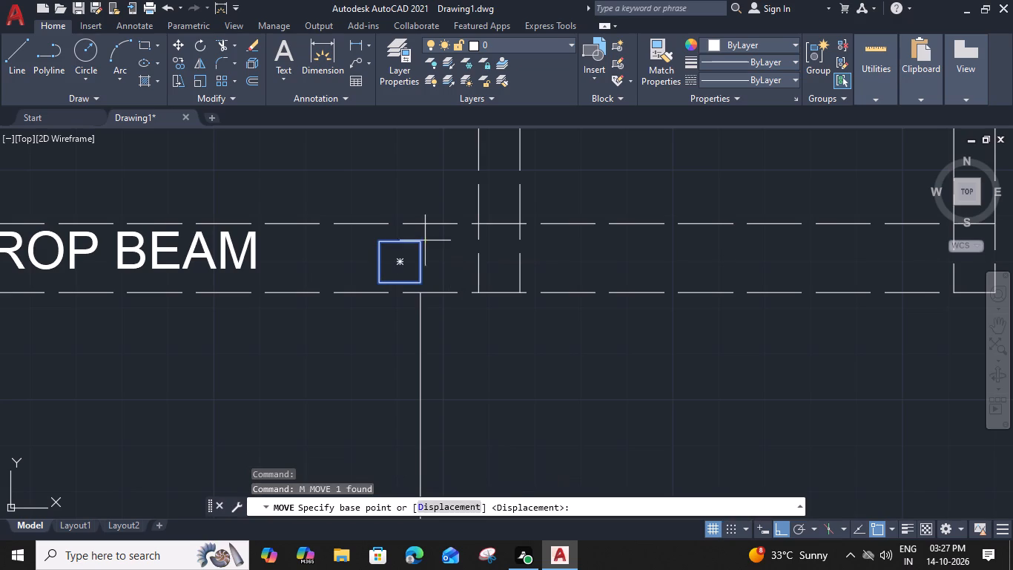
{"action": "left_click", "coordinate": [424, 240]}
{"action": "scroll", "coordinate": [424, 240], "scroll_direction": "down", "scroll_amount": 1}
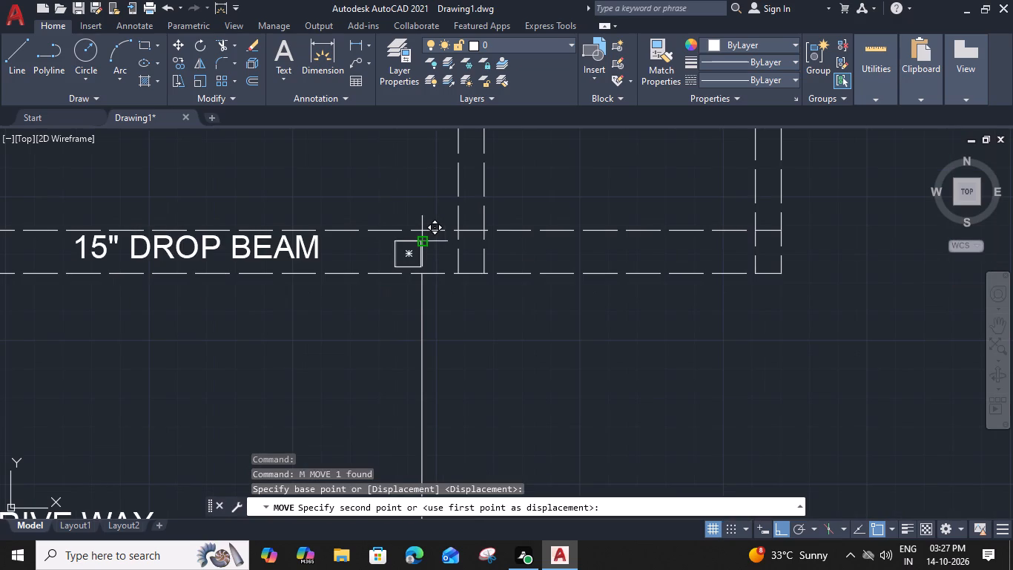
{"action": "scroll", "coordinate": [776, 237], "scroll_direction": "up", "scroll_amount": 1}
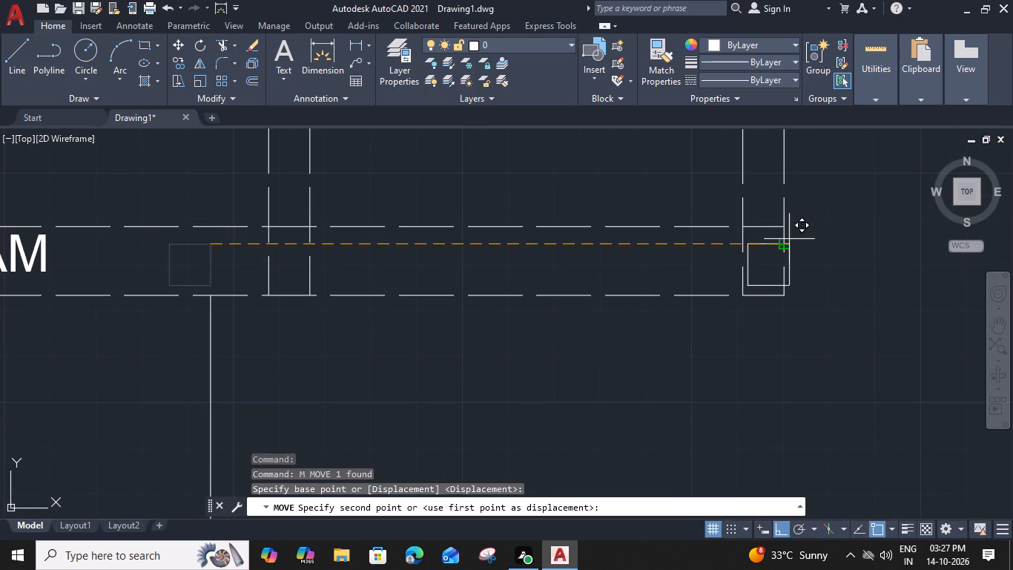
{"action": "left_click", "coordinate": [782, 240]}
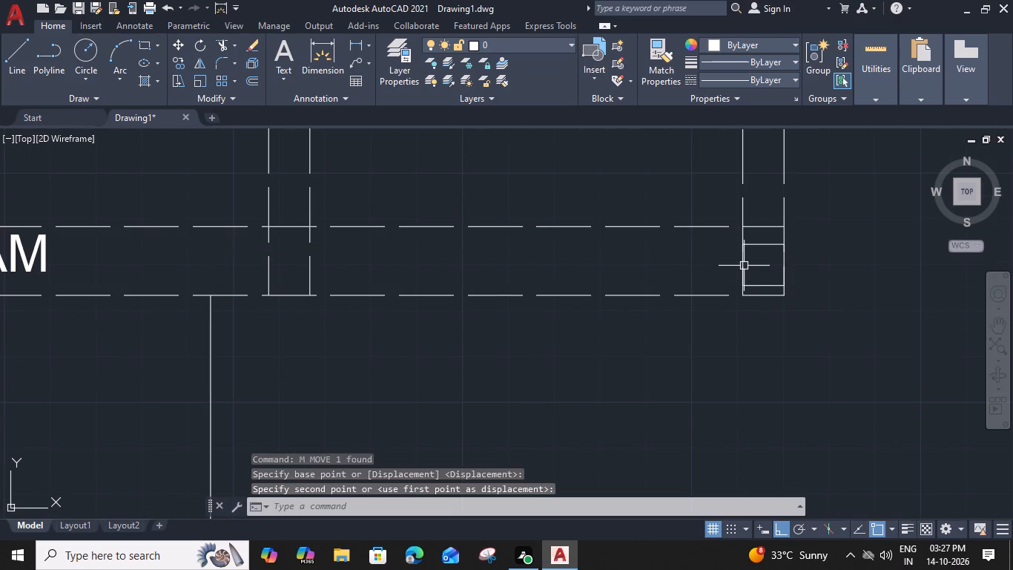
{"action": "key", "text": "Escape"}
Move the square north so its top edge sits on the upper line of the 15" drop beam.
{"action": "left_click", "coordinate": [766, 243]}
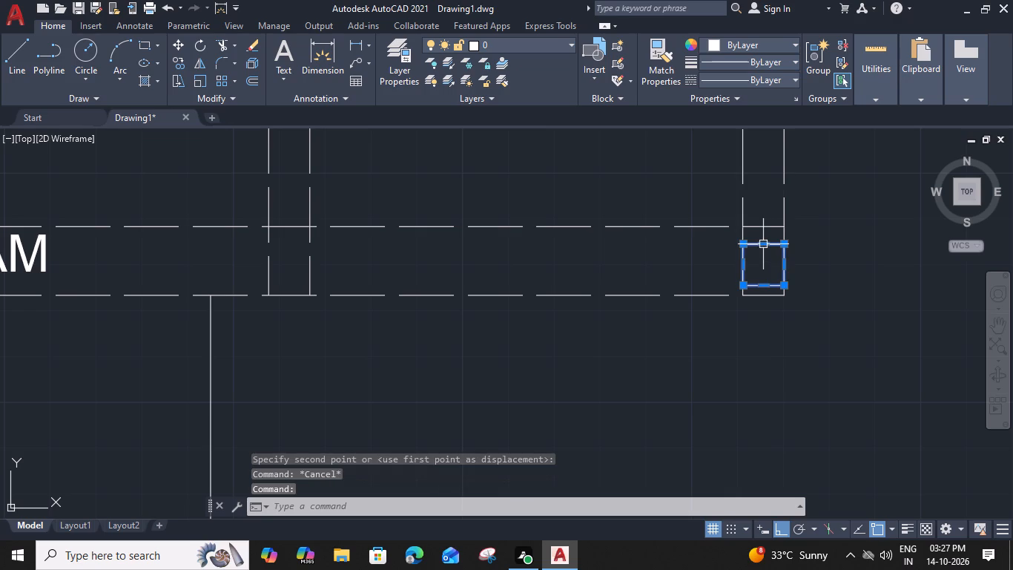
{"action": "key", "text": "m"}
{"action": "key", "text": "space"}
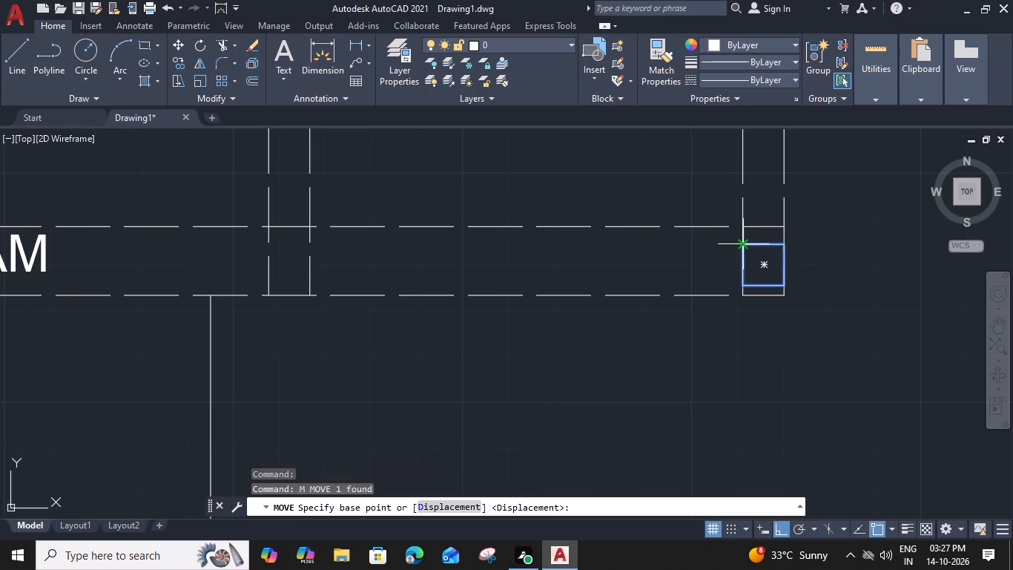
{"action": "left_click", "coordinate": [746, 247]}
{"action": "left_click", "coordinate": [744, 228]}
{"action": "key", "text": "Escape"}
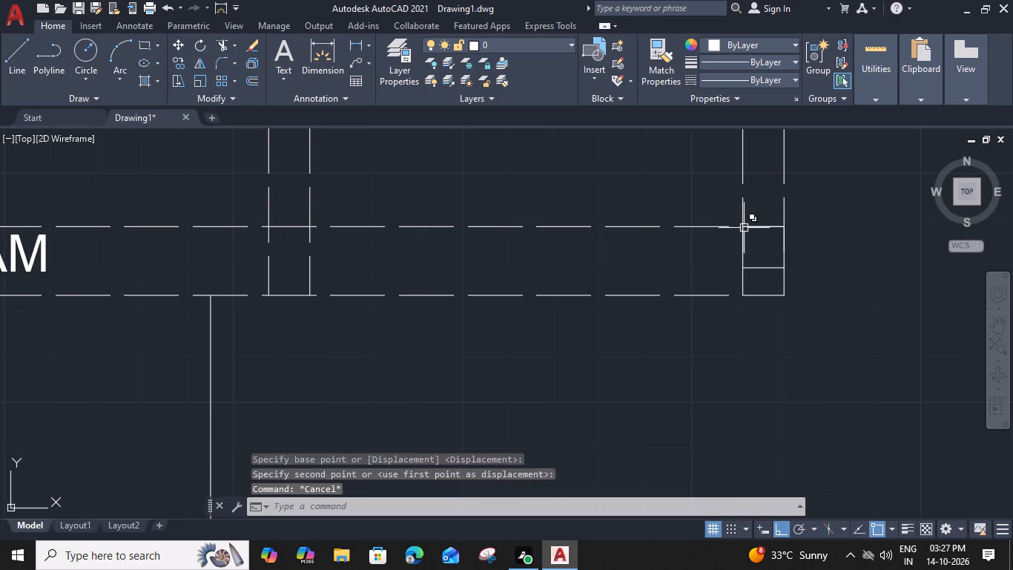
Examine the plan from the 15" drop beam through the porch up to the stair hall and lobby.
{"action": "scroll", "coordinate": [544, 293], "scroll_direction": "down", "scroll_amount": 2}
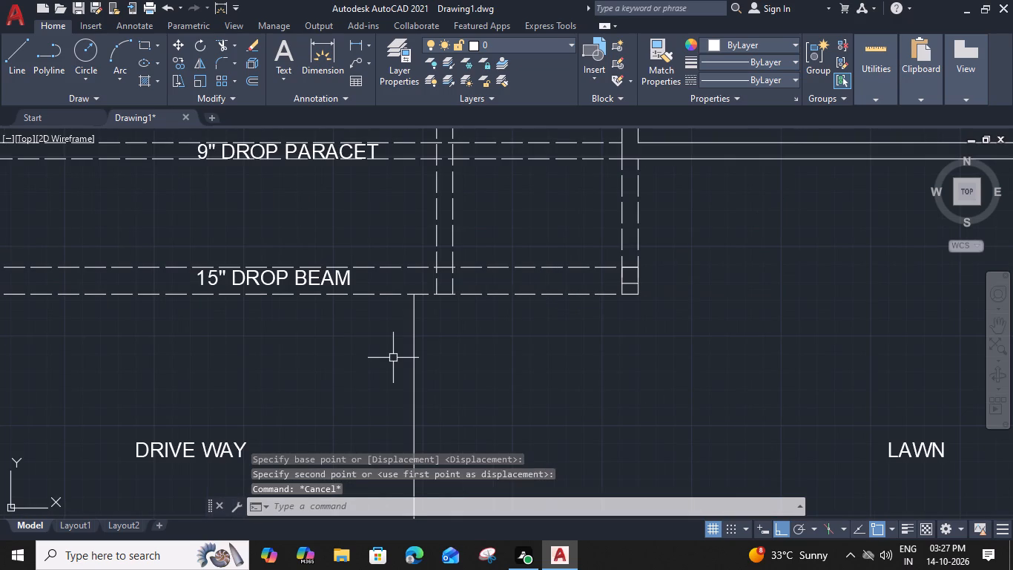
{"action": "middle_click_drag", "start_coordinate": [314, 341], "coordinate": [541, 312]}
{"action": "scroll", "coordinate": [400, 315], "scroll_direction": "down", "scroll_amount": 1}
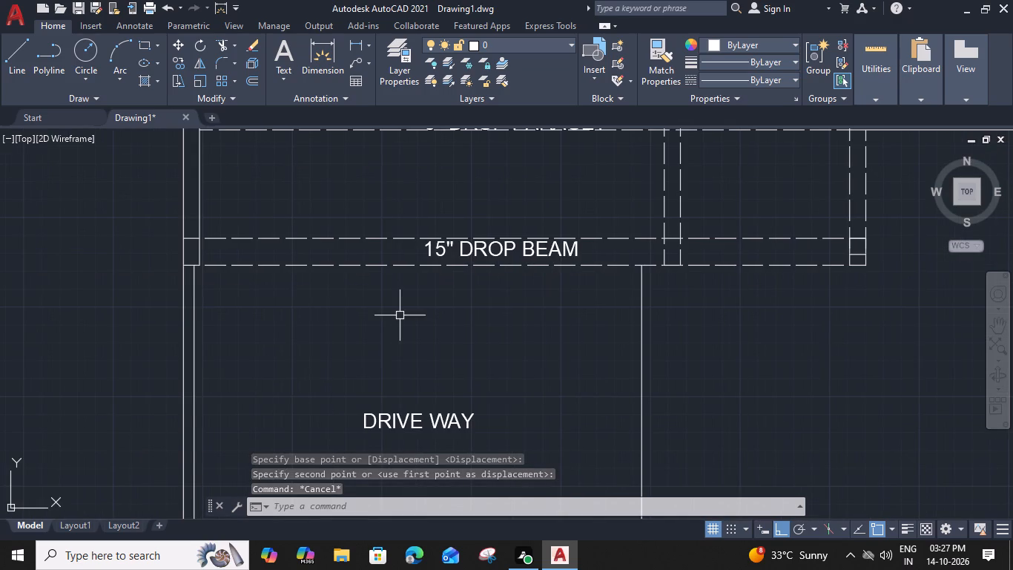
{"action": "middle_click_drag", "start_coordinate": [374, 312], "coordinate": [414, 327]}
{"action": "middle_click_drag", "start_coordinate": [374, 262], "coordinate": [349, 376]}
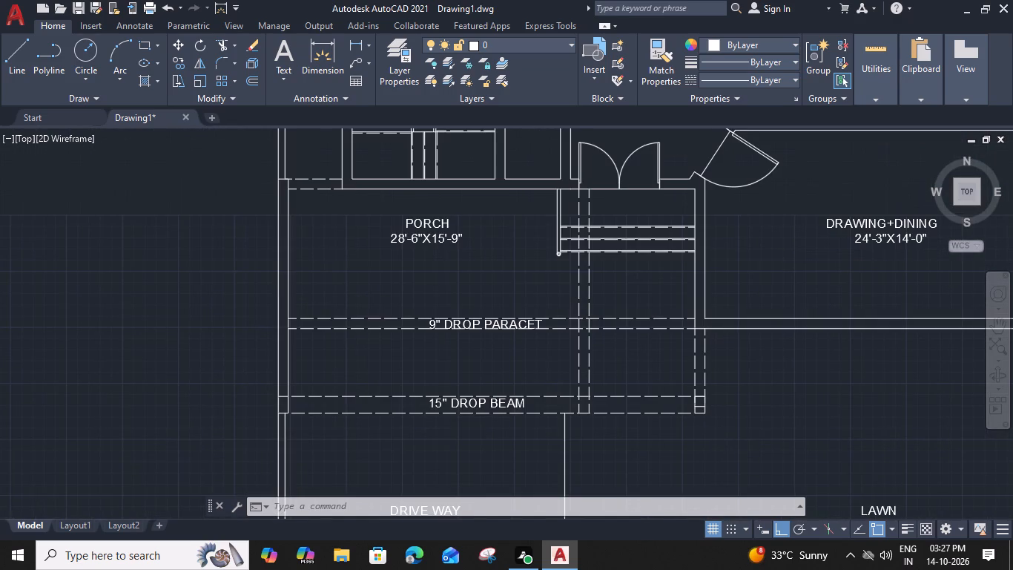
{"action": "middle_click_drag", "start_coordinate": [368, 298], "coordinate": [354, 333]}
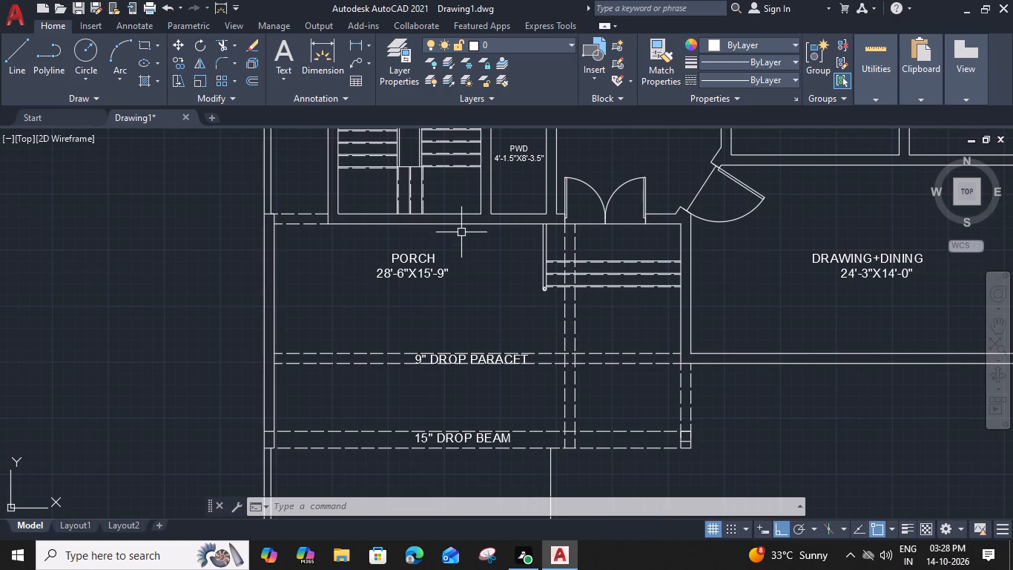
{"action": "middle_click_drag", "start_coordinate": [498, 255], "coordinate": [497, 315]}
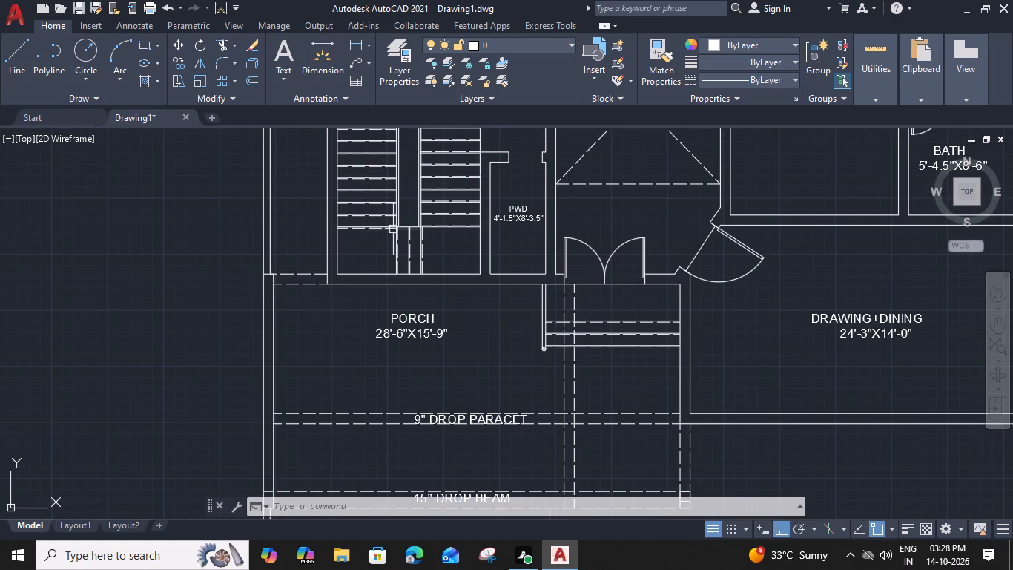
{"action": "middle_click_drag", "start_coordinate": [397, 235], "coordinate": [377, 344]}
{"action": "middle_click_drag", "start_coordinate": [375, 296], "coordinate": [383, 322]}
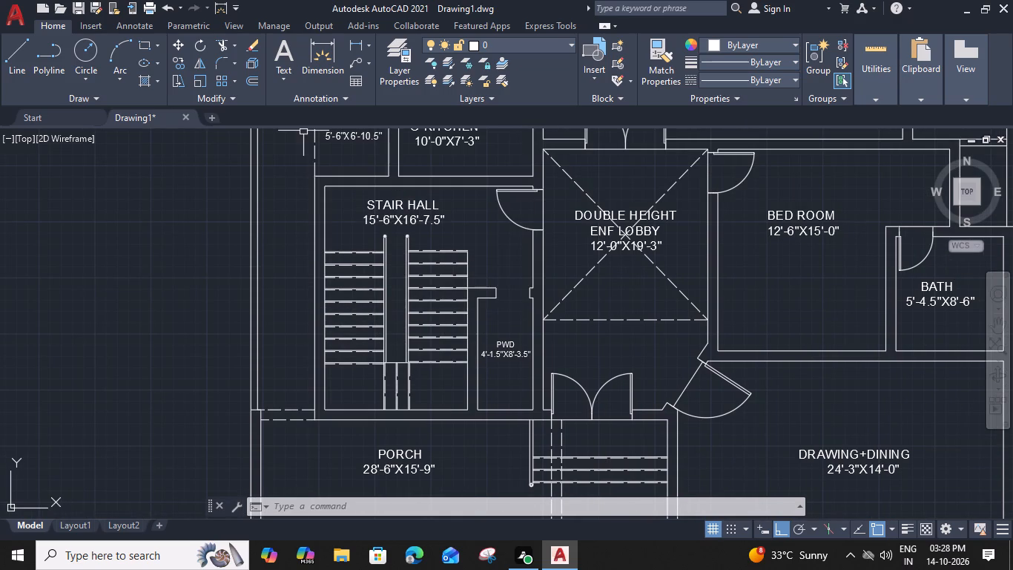
Draw a line across the stair hall's west wall from the room's north-west inner corner to the wall's outer face.
{"action": "scroll", "coordinate": [301, 156], "scroll_direction": "up", "scroll_amount": 2}
{"action": "key", "text": "l"}
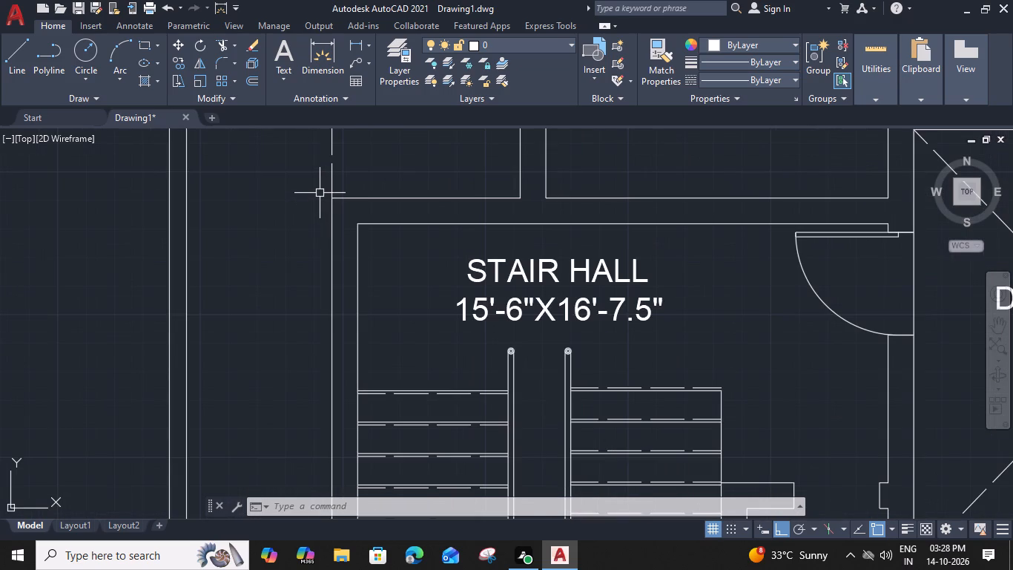
{"action": "key", "text": "space"}
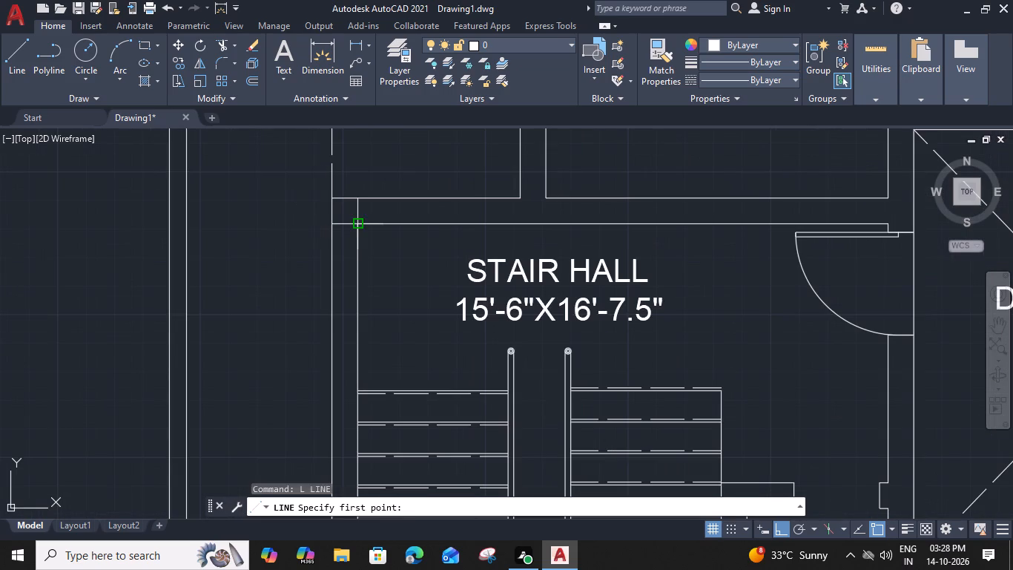
{"action": "left_click", "coordinate": [360, 226]}
{"action": "left_click", "coordinate": [331, 223]}
{"action": "key", "text": "space"}
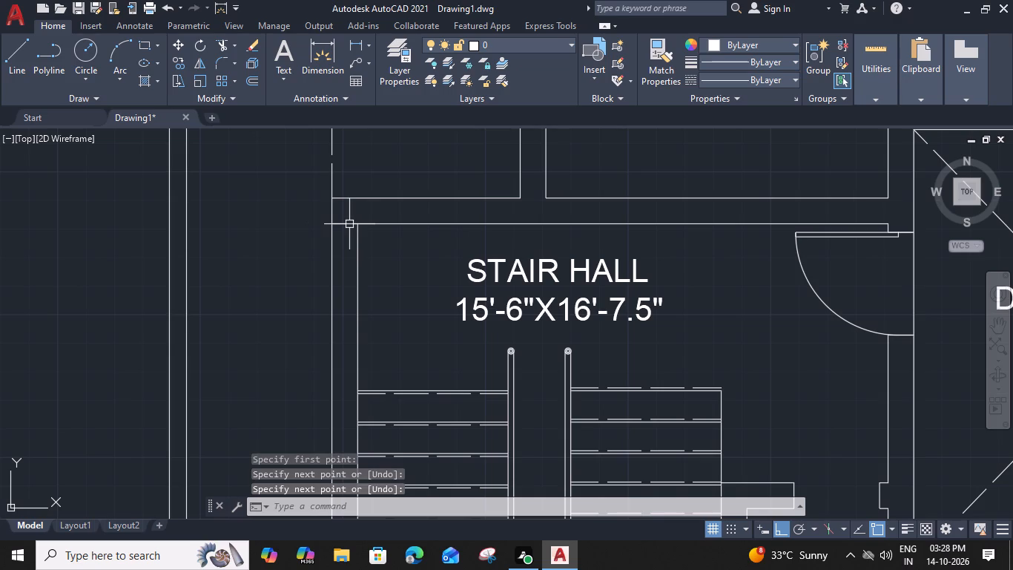
Offset the line across the west wall 3" south, and offset that new line 3' south to mark the opening's jambs.
{"action": "left_click", "coordinate": [349, 226]}
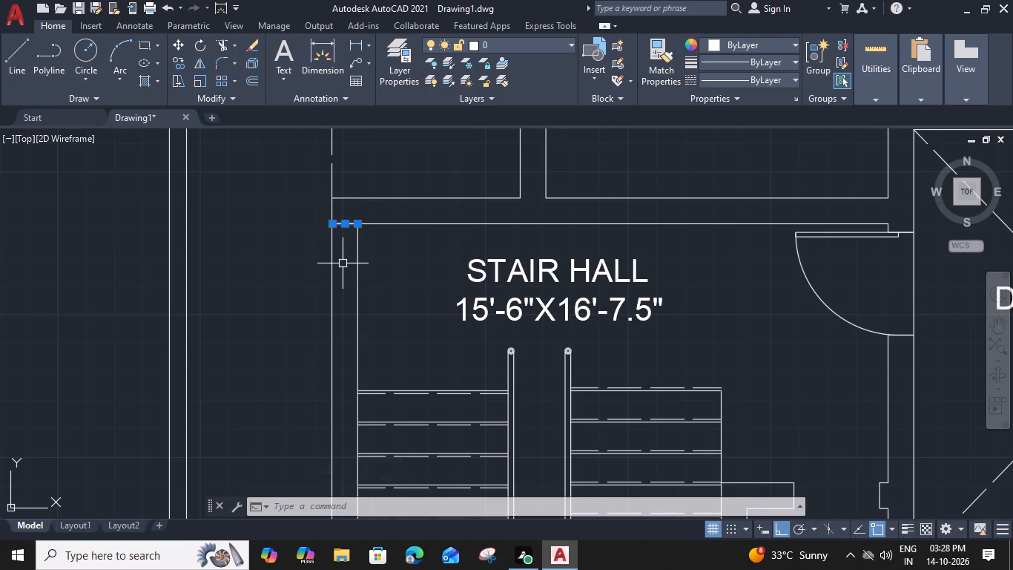
{"action": "type", "text": "O 3\""}
{"action": "key", "text": "Return"}
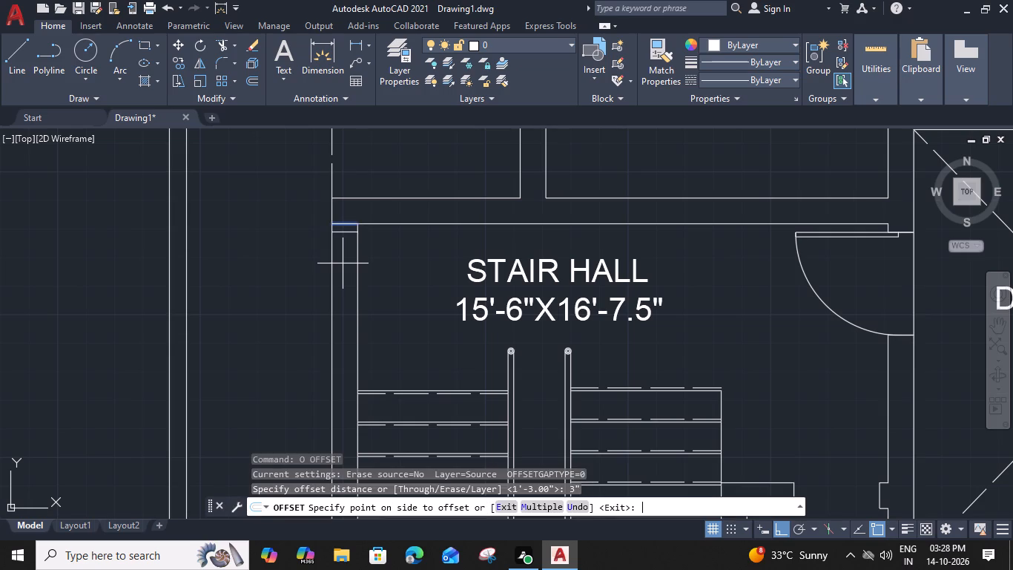
{"action": "left_click", "coordinate": [341, 275]}
{"action": "key", "text": "Escape"}
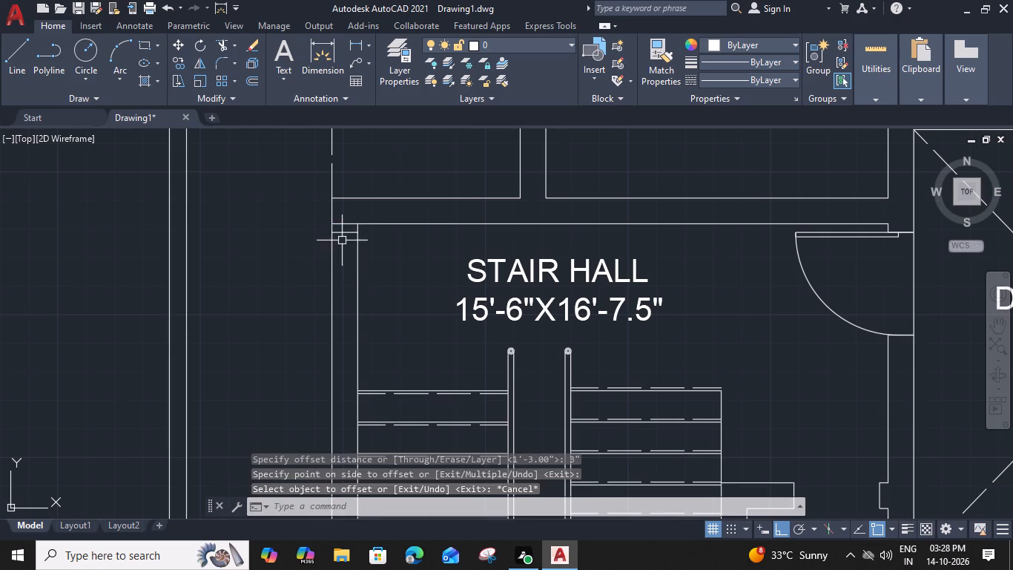
{"action": "left_click", "coordinate": [346, 231]}
{"action": "type", "text": "O 3'"}
{"action": "key", "text": "space"}
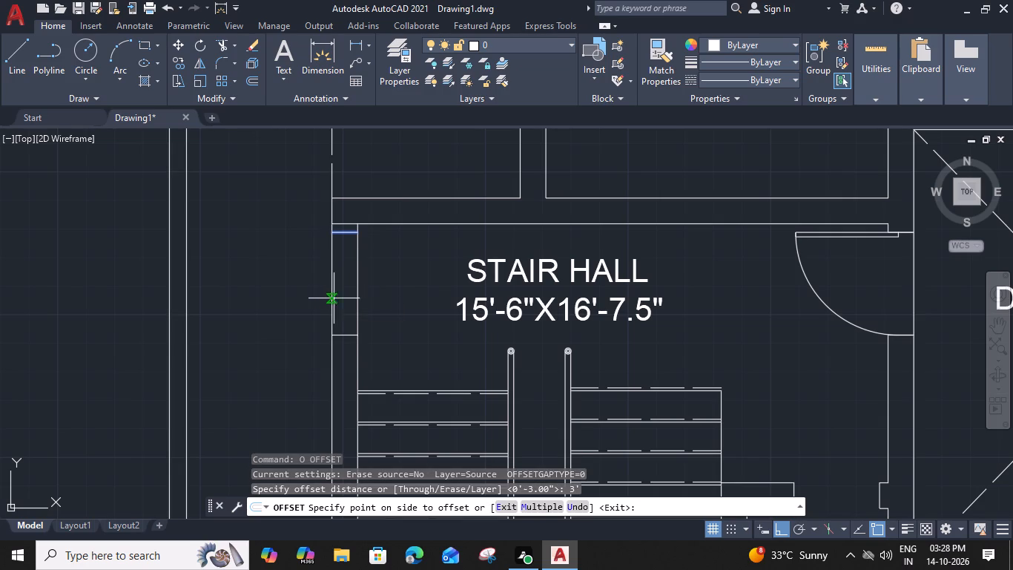
{"action": "left_click", "coordinate": [334, 298]}
{"action": "key", "text": "Escape"}
Trim away the corner construction line and both west wall faces between the two jamb lines to open the 3' gap.
{"action": "type", "text": "TR"}
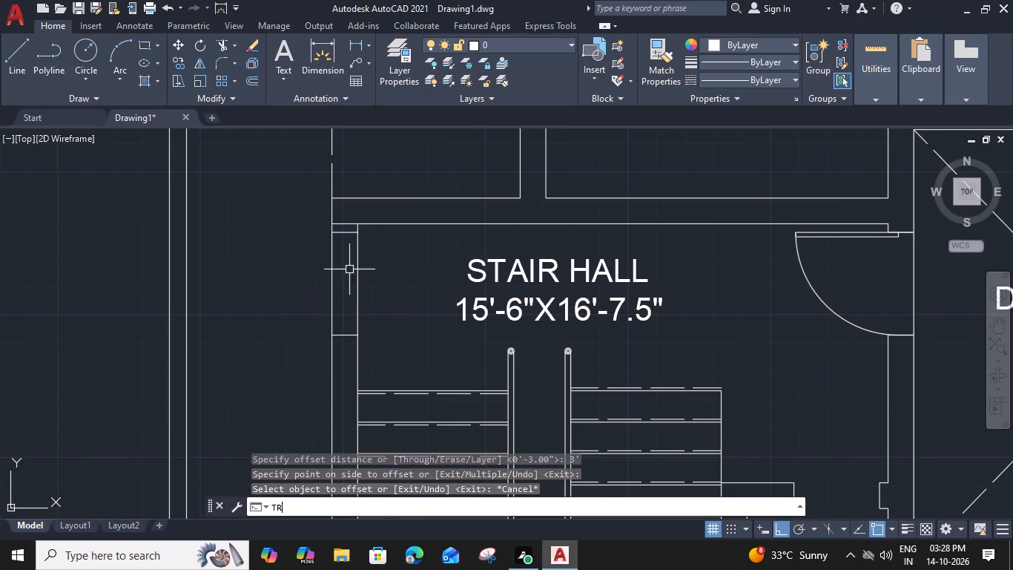
{"action": "key", "text": "space"}
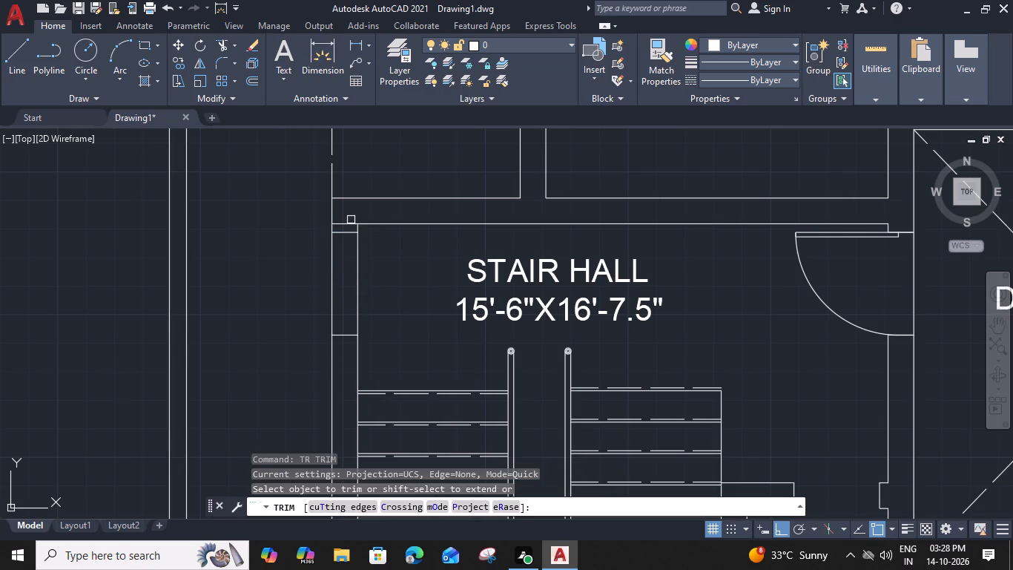
{"action": "left_click", "coordinate": [350, 222]}
{"action": "left_click", "coordinate": [322, 277]}
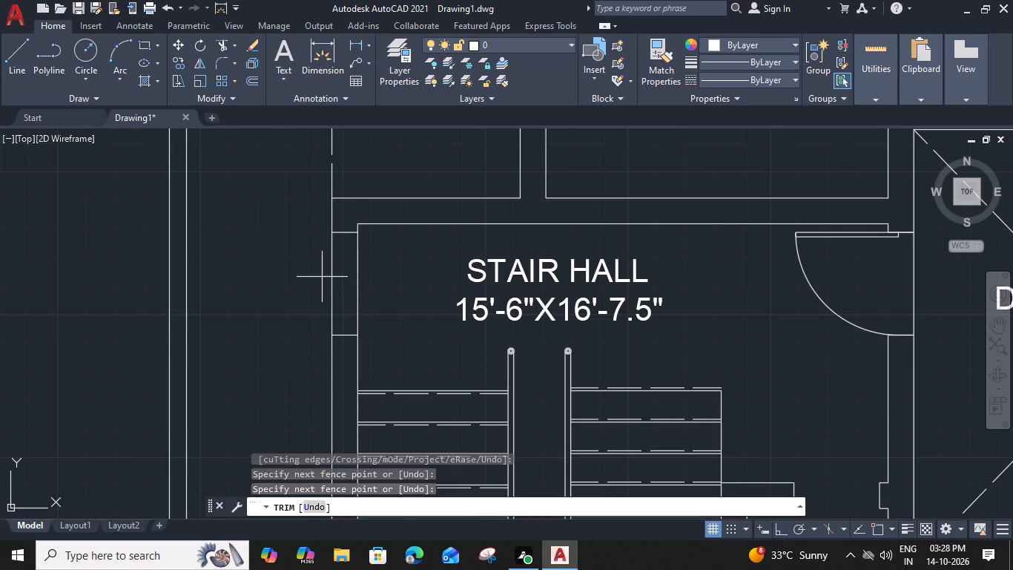
{"action": "left_click", "coordinate": [401, 292]}
{"action": "key", "text": "Escape"}
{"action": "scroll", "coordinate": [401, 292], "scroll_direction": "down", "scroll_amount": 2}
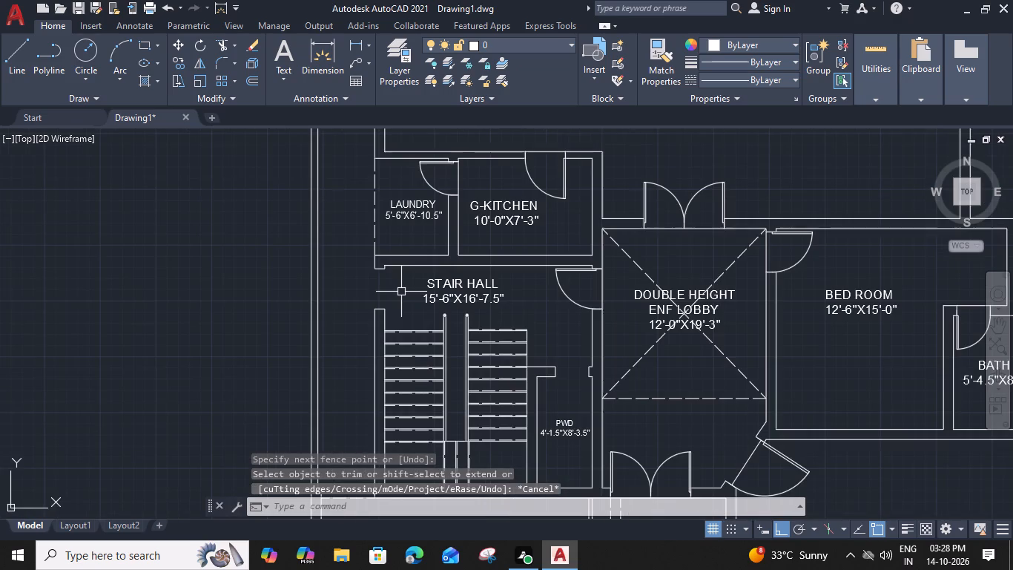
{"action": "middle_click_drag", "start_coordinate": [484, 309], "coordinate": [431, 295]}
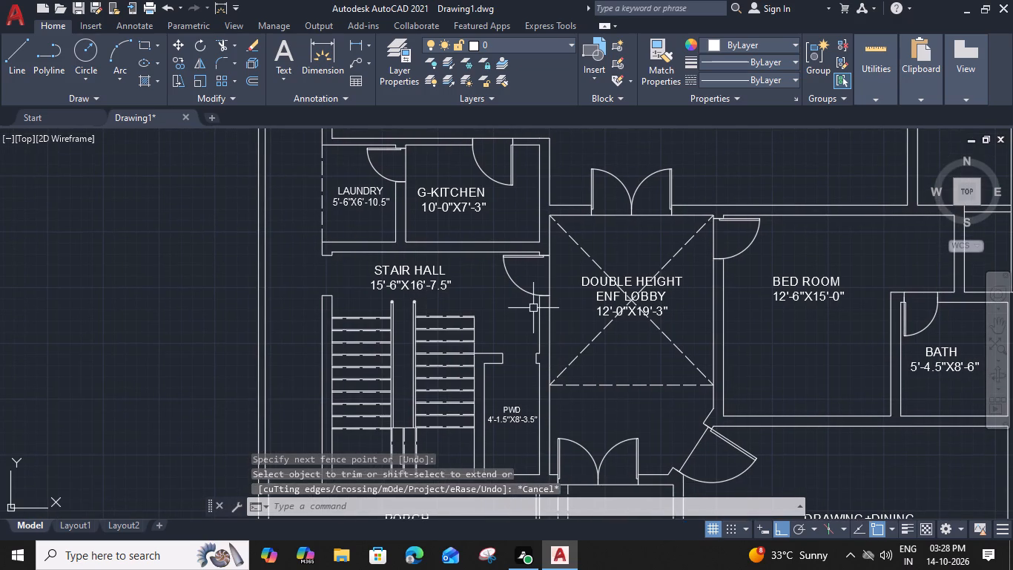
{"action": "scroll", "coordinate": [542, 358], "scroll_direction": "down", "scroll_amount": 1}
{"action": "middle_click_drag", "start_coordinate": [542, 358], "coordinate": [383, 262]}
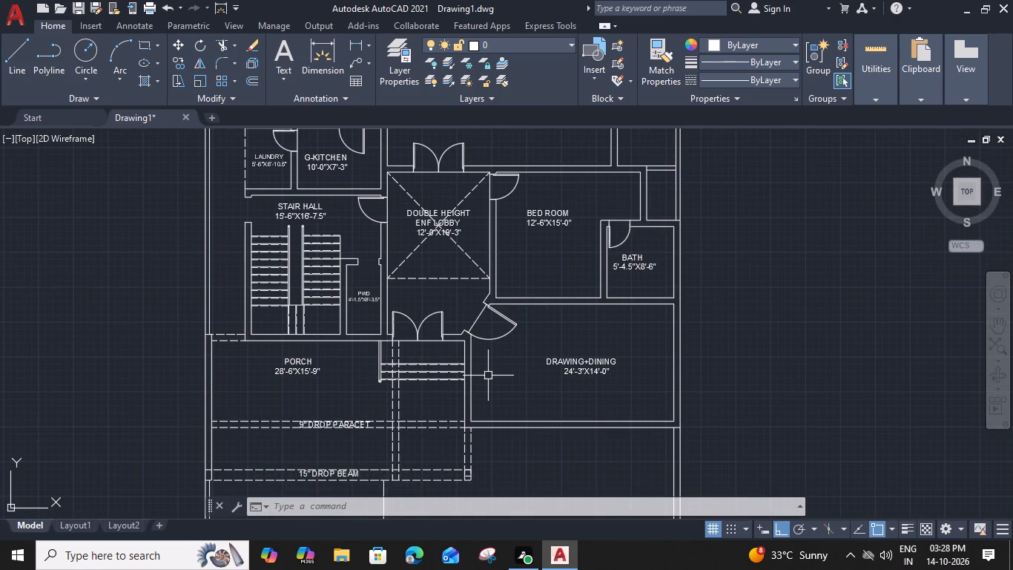
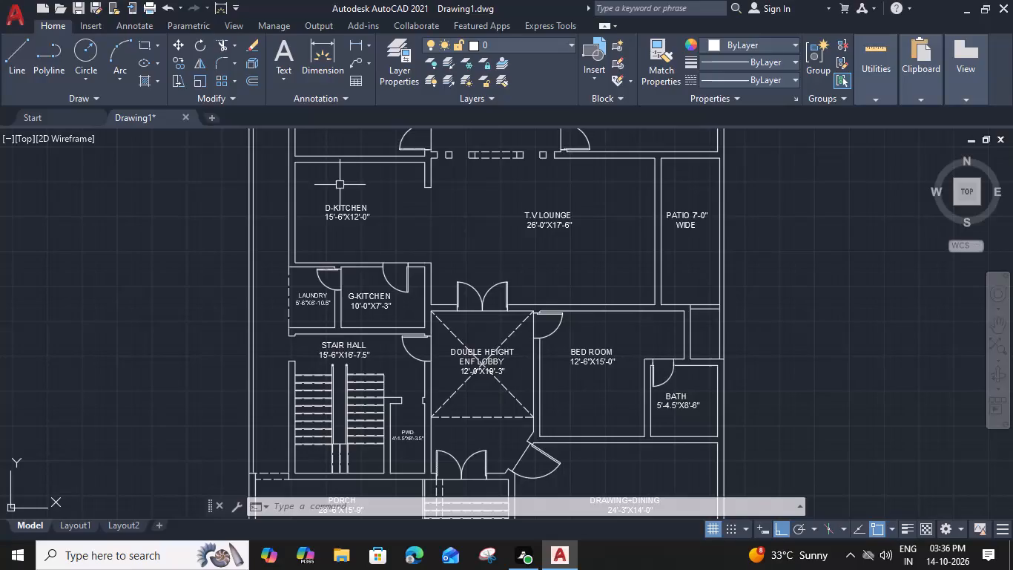
Offset the D-Kitchen's north, west and south inner wall faces 2' into the room as counter lines.
{"action": "middle_click_drag", "start_coordinate": [340, 162], "coordinate": [340, 163]}
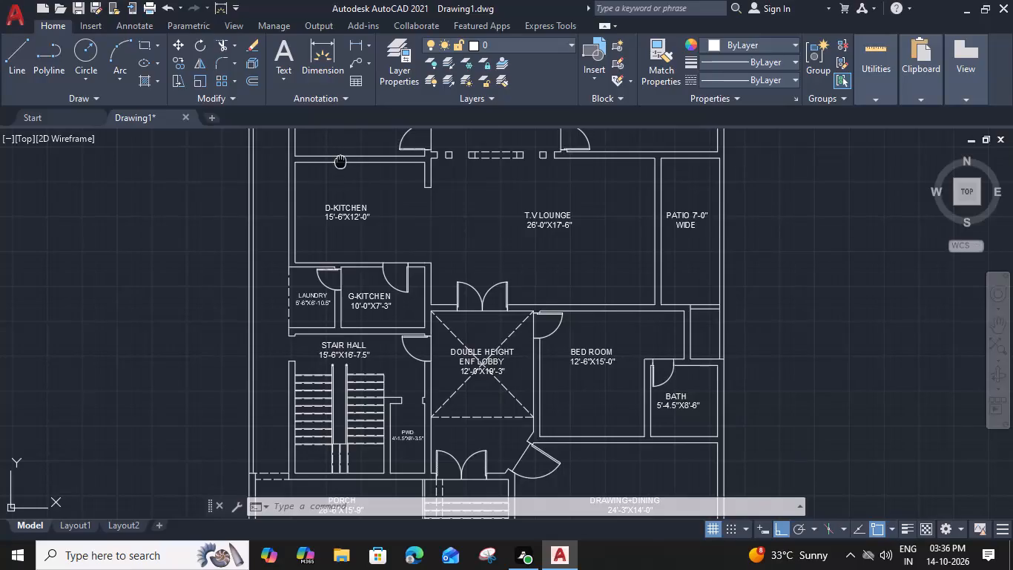
{"action": "middle_click_drag", "start_coordinate": [340, 163], "coordinate": [341, 170]}
{"action": "left_click", "coordinate": [340, 171]}
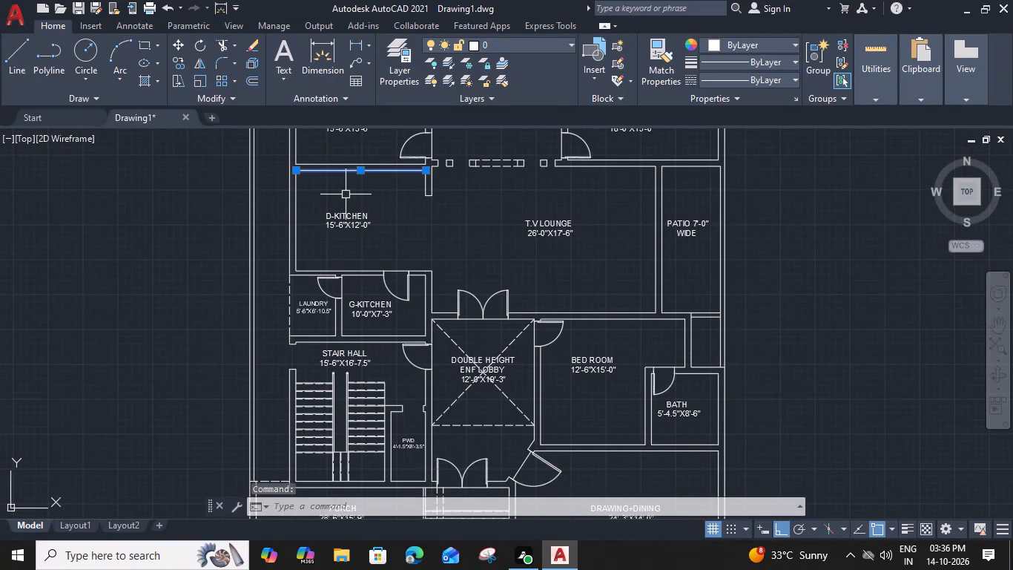
{"action": "type", "text": "O"}
{"action": "key", "text": "space"}
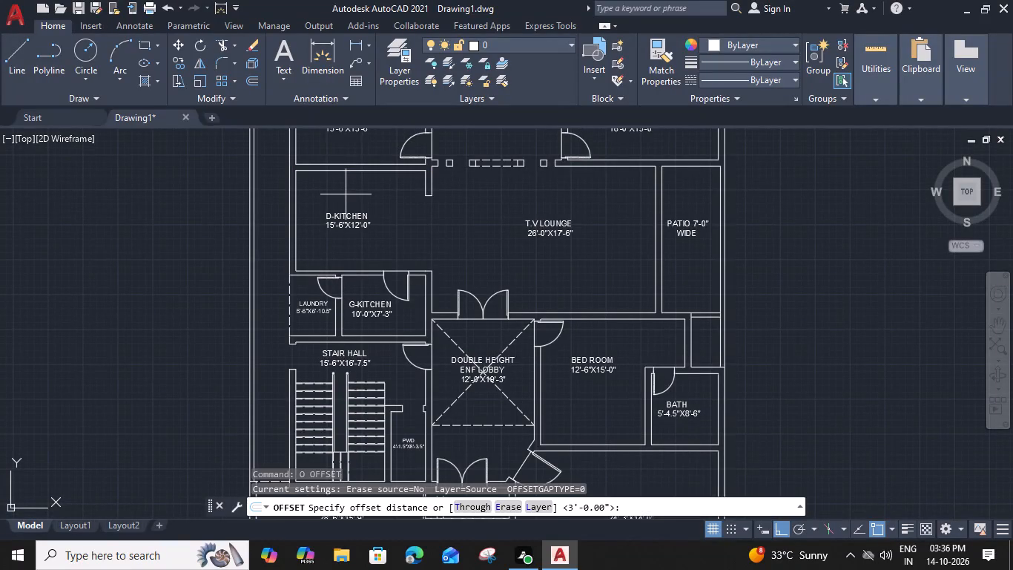
{"action": "type", "text": "2'"}
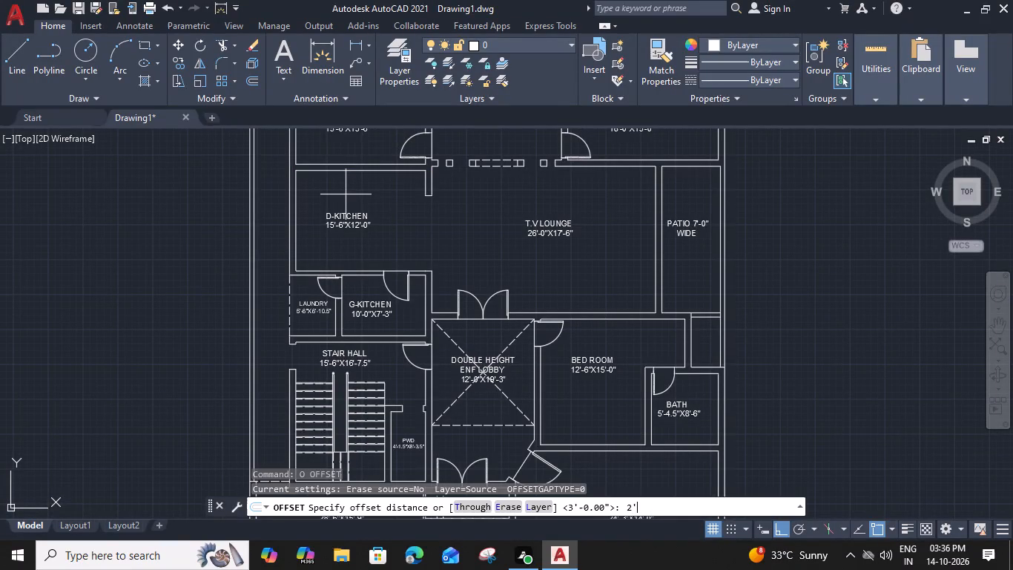
{"action": "key", "text": "space"}
{"action": "left_click", "coordinate": [346, 197]}
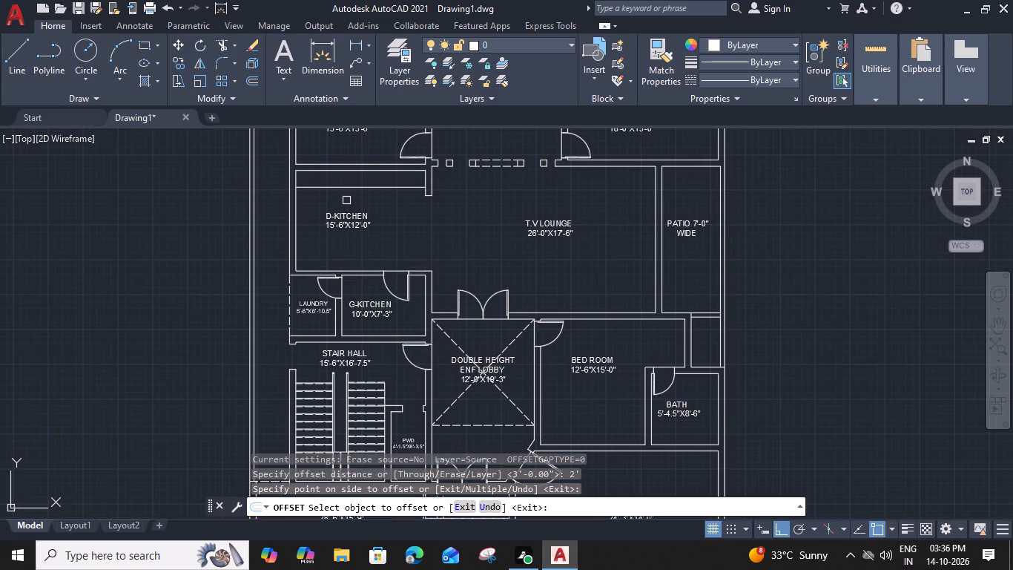
{"action": "left_click", "coordinate": [299, 207]}
{"action": "left_click", "coordinate": [308, 214]}
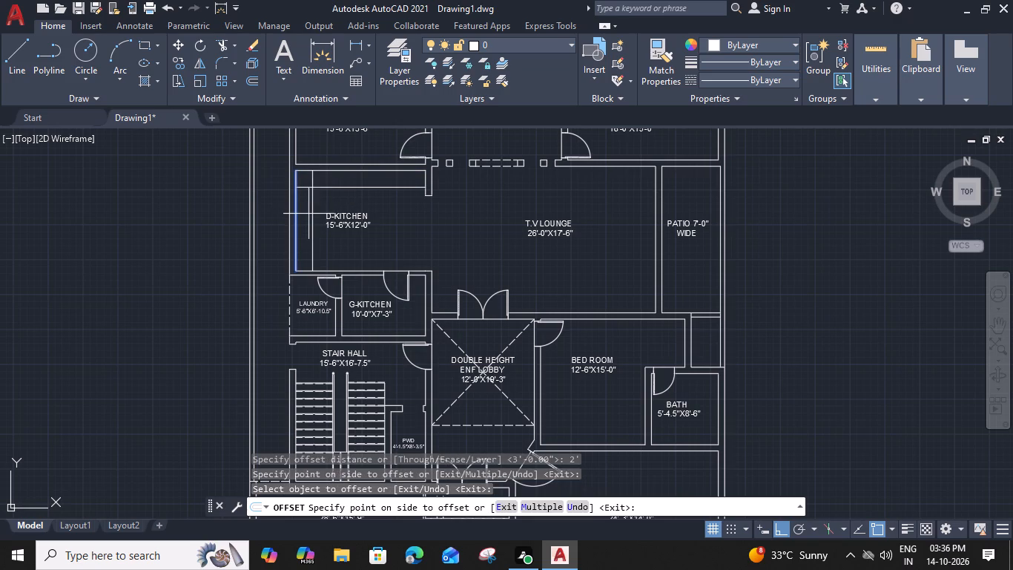
{"action": "scroll", "coordinate": [340, 266], "scroll_direction": "up", "scroll_amount": 1}
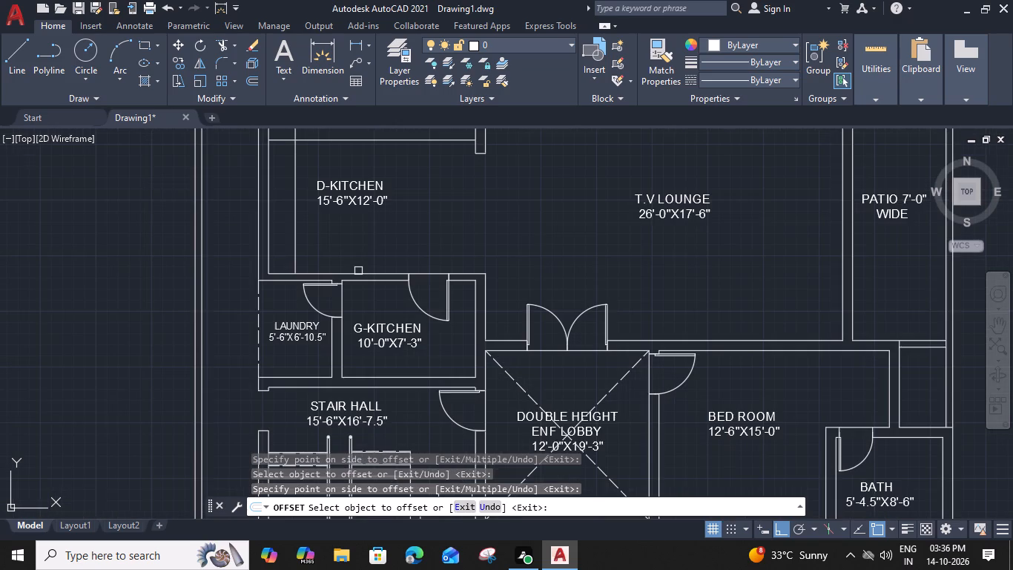
{"action": "left_click", "coordinate": [359, 273]}
{"action": "left_click", "coordinate": [356, 244]}
{"action": "key", "text": "Escape"}
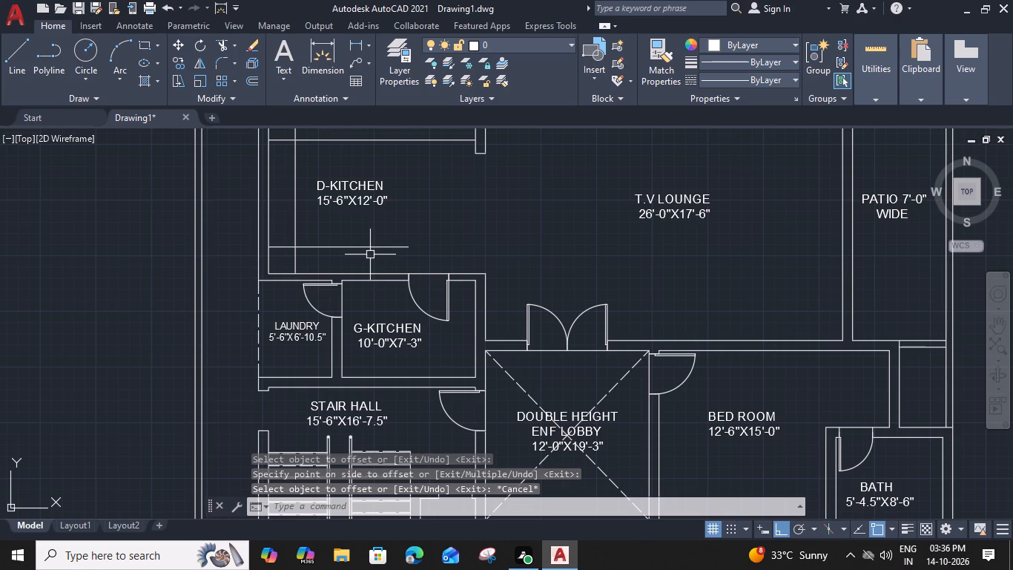
Draw a vertical end line from the D-Kitchen's south wall to the south counter line, just east of the laundry.
{"action": "key", "text": "l"}
{"action": "key", "text": "space"}
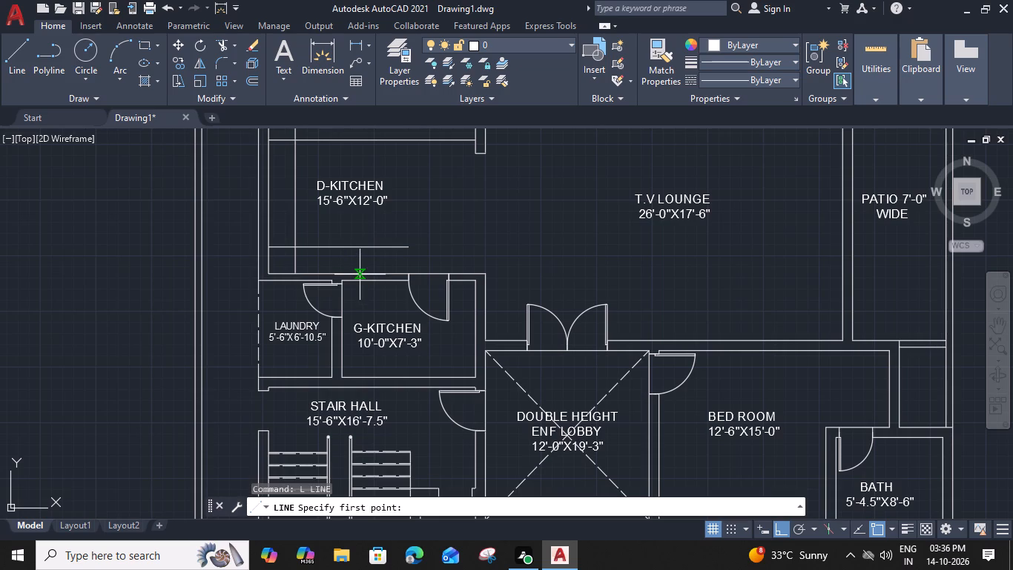
{"action": "left_click", "coordinate": [360, 275]}
{"action": "left_click", "coordinate": [360, 247]}
{"action": "key", "text": "Escape"}
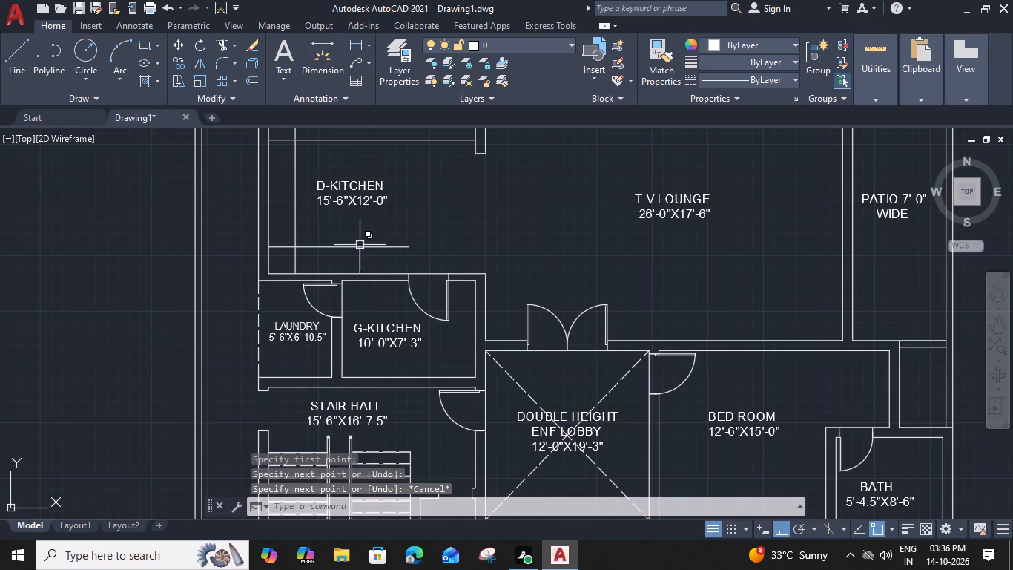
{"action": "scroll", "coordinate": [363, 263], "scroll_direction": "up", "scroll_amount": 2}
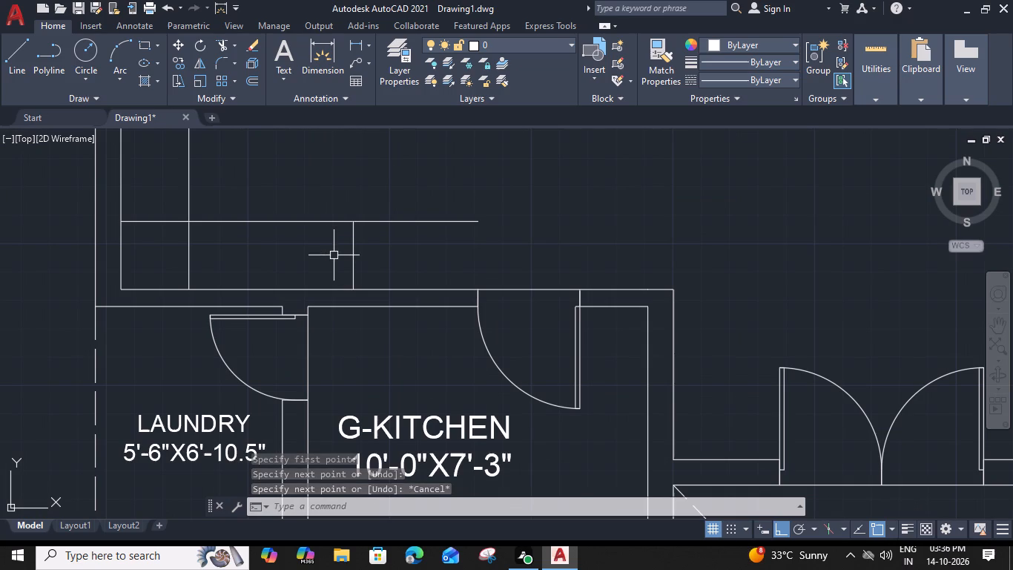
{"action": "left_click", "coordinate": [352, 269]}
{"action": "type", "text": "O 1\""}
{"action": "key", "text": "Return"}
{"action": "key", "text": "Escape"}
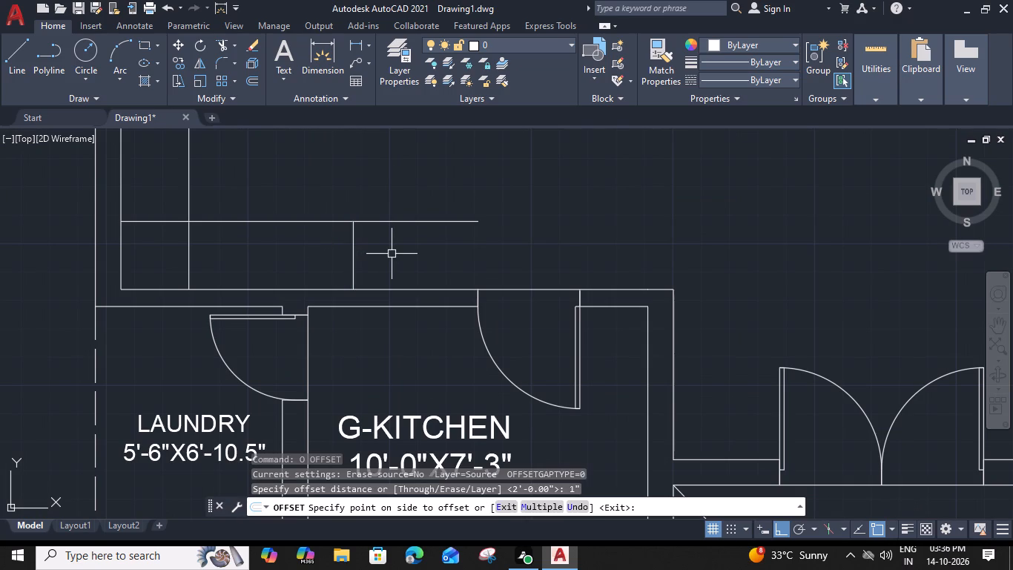
Offset the counter's end line 2" east and the south, west and north counter lines 2" towards the room.
{"action": "left_click", "coordinate": [354, 240]}
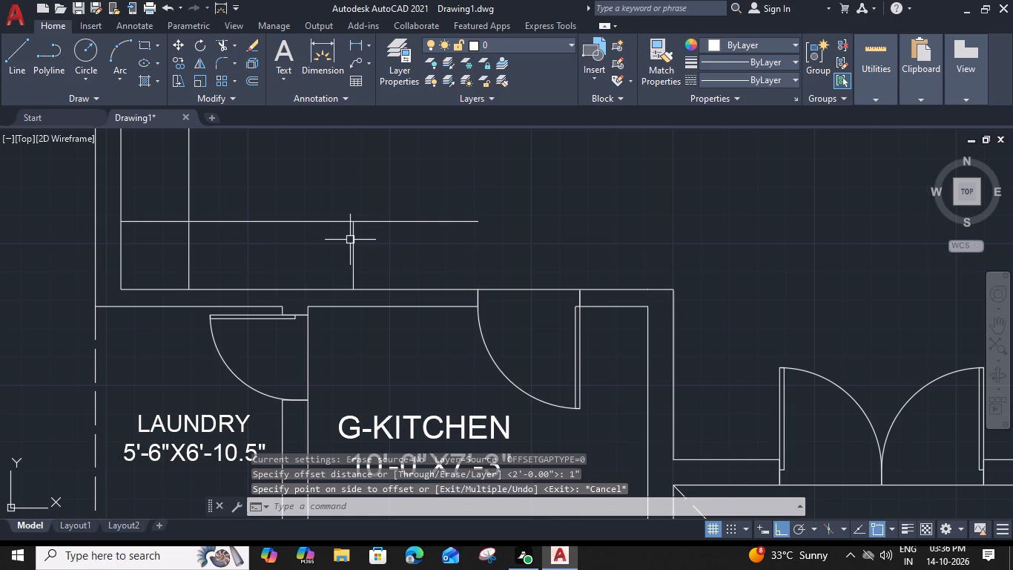
{"action": "type", "text": "O 2\""}
{"action": "key", "text": "Return"}
{"action": "left_click", "coordinate": [411, 246]}
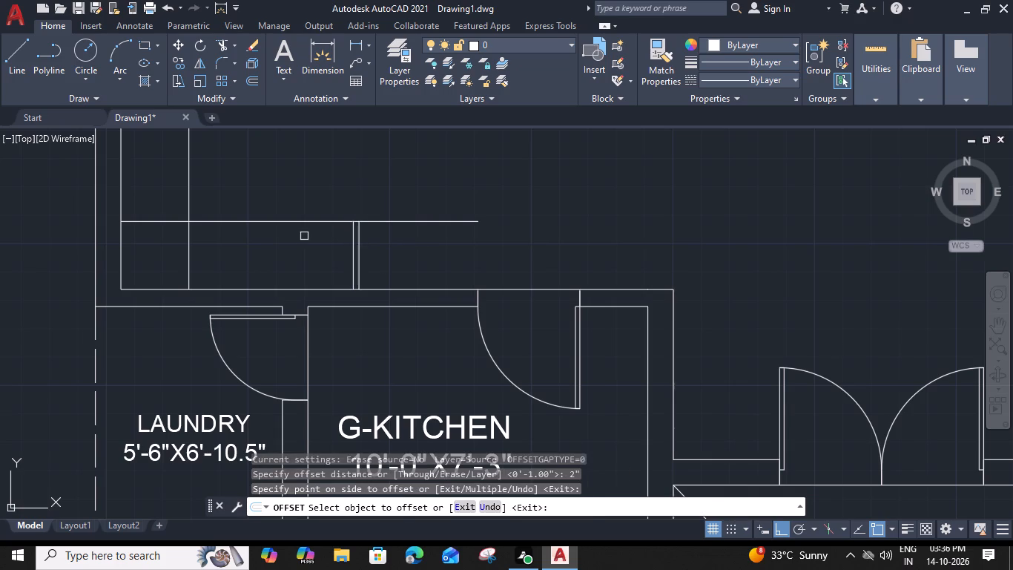
{"action": "middle_click_drag", "start_coordinate": [282, 211], "coordinate": [383, 260]}
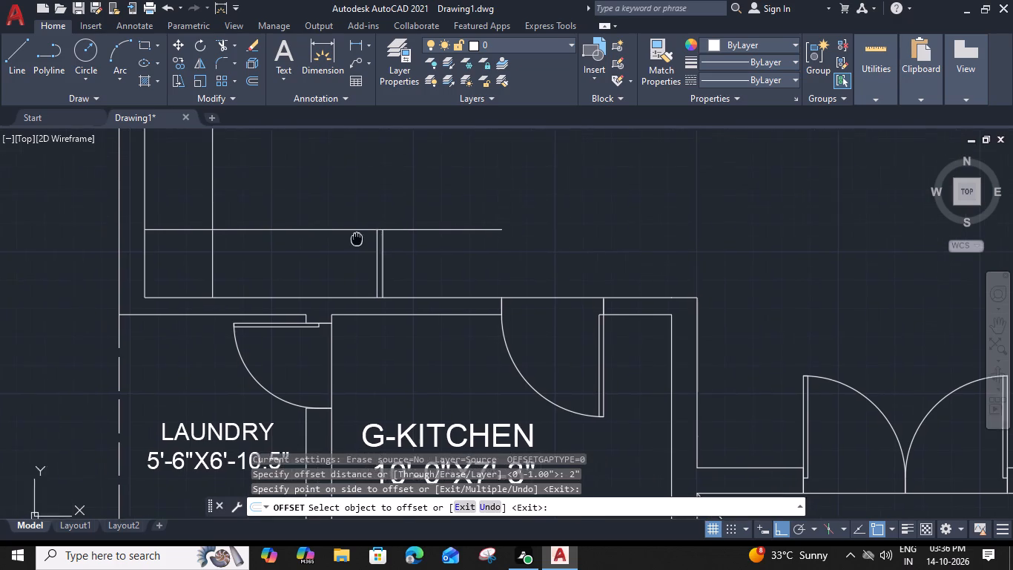
{"action": "left_click", "coordinate": [384, 270]}
{"action": "left_click", "coordinate": [377, 229]}
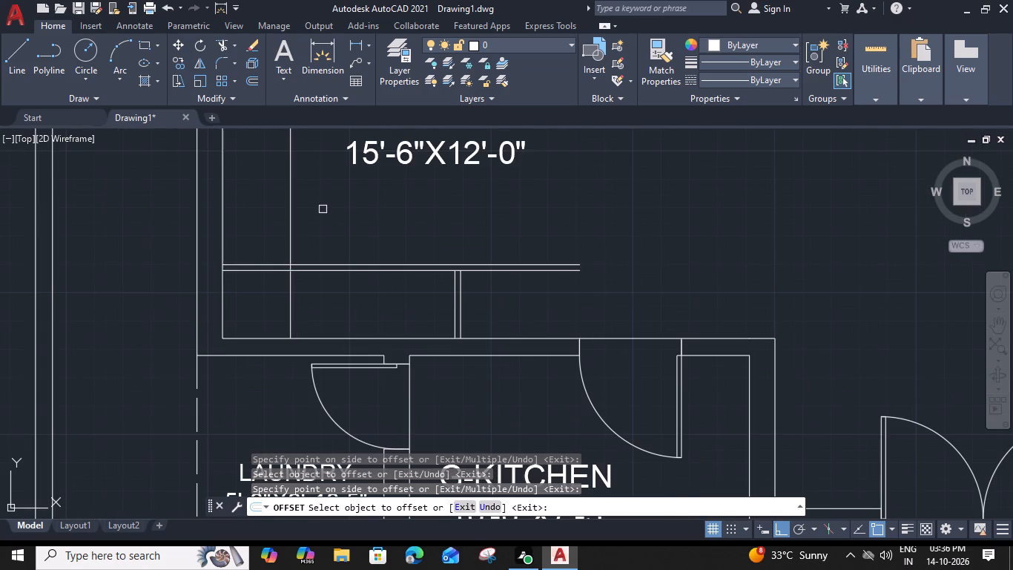
{"action": "left_click", "coordinate": [292, 200]}
{"action": "left_click", "coordinate": [337, 208]}
{"action": "scroll", "coordinate": [361, 203], "scroll_direction": "down", "scroll_amount": 2}
{"action": "middle_click_drag", "start_coordinate": [363, 203], "coordinate": [372, 283]}
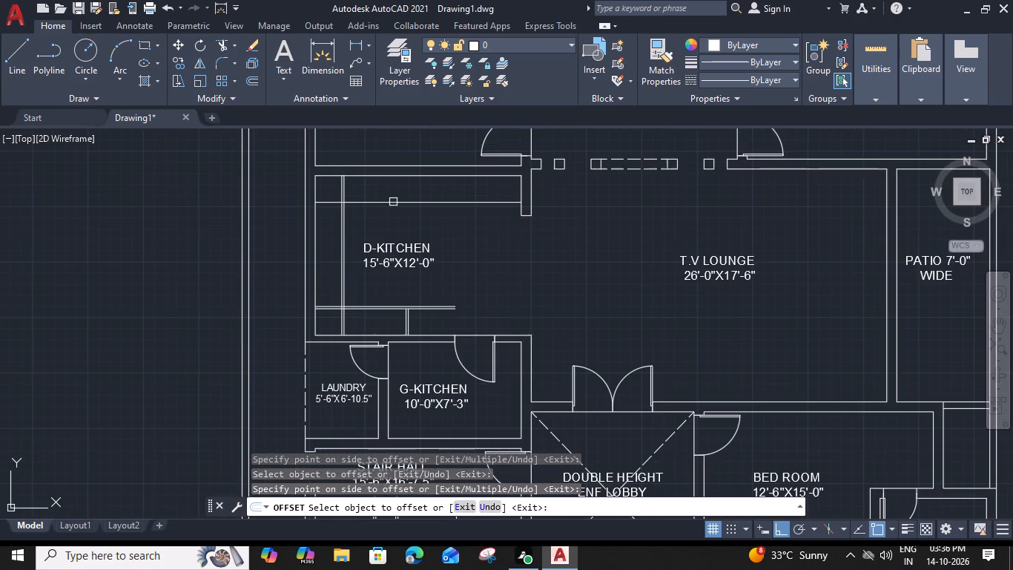
{"action": "left_click_drag", "start_coordinate": [393, 202], "coordinate": [393, 209]}
{"action": "left_click", "coordinate": [397, 240]}
{"action": "key", "text": "Escape"}
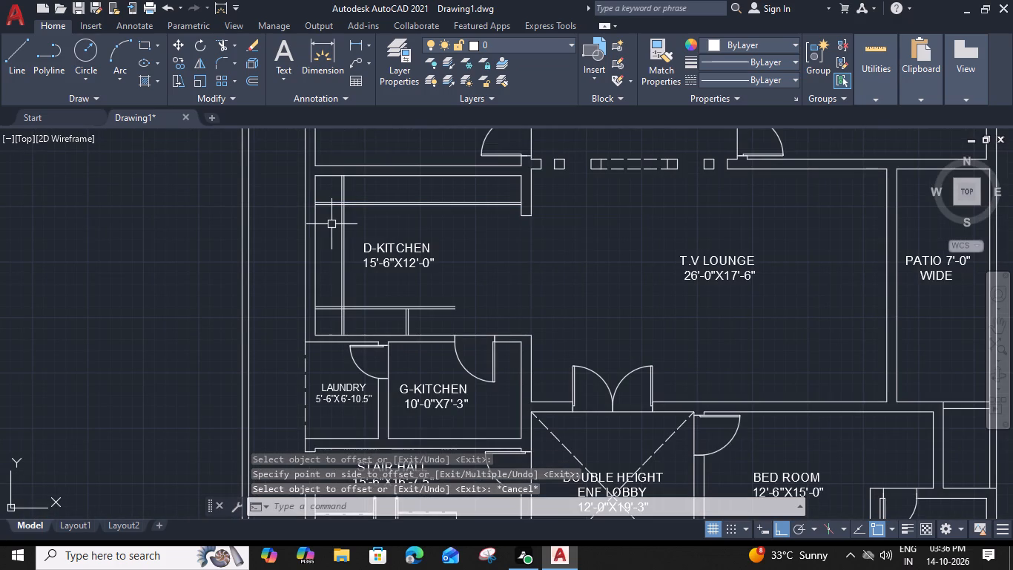
Trim the counter lines running past the north-west and south-west corners to the D-Kitchen's walls.
{"action": "type", "text": "TR"}
{"action": "key", "text": "space"}
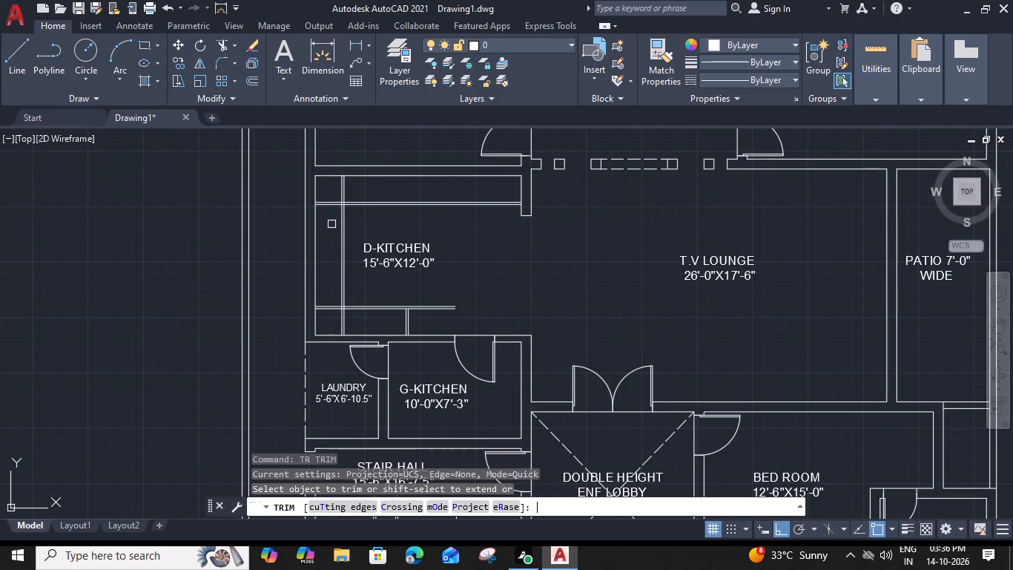
{"action": "left_click", "coordinate": [349, 186]}
{"action": "left_click", "coordinate": [329, 206]}
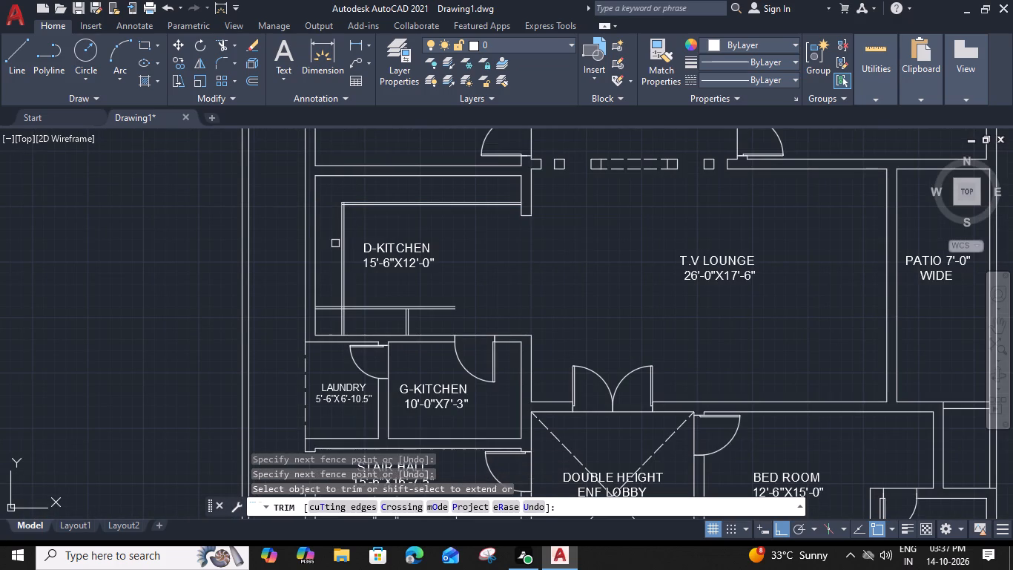
{"action": "left_click", "coordinate": [321, 302]}
{"action": "left_click", "coordinate": [352, 325]}
Trim the south counter lines beyond the end line and clean up the double-line corner at that end.
{"action": "scroll", "coordinate": [406, 310], "scroll_direction": "up", "scroll_amount": 3}
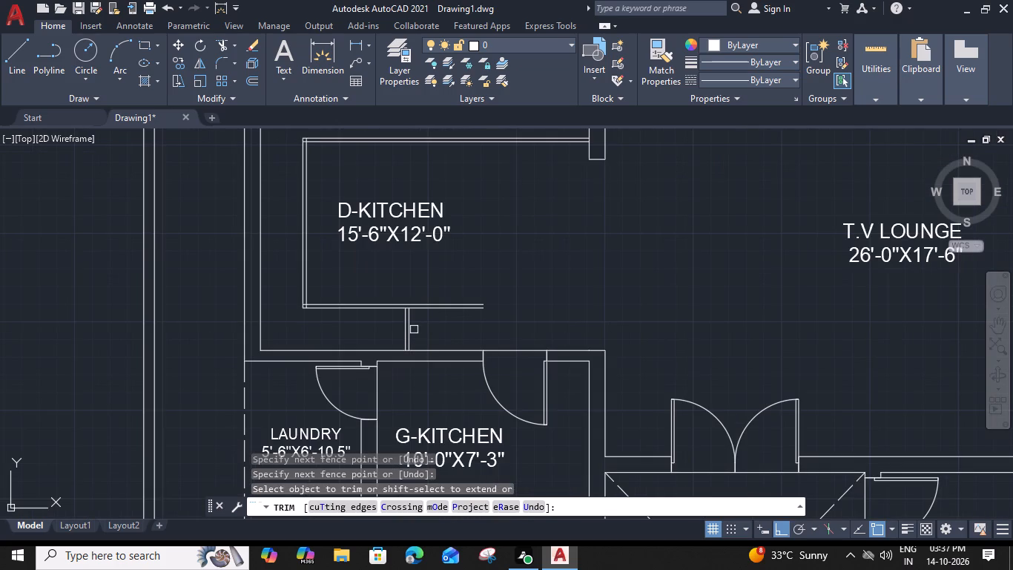
{"action": "left_click", "coordinate": [403, 311], "text": "shift"}
{"action": "left_click", "coordinate": [434, 244]}
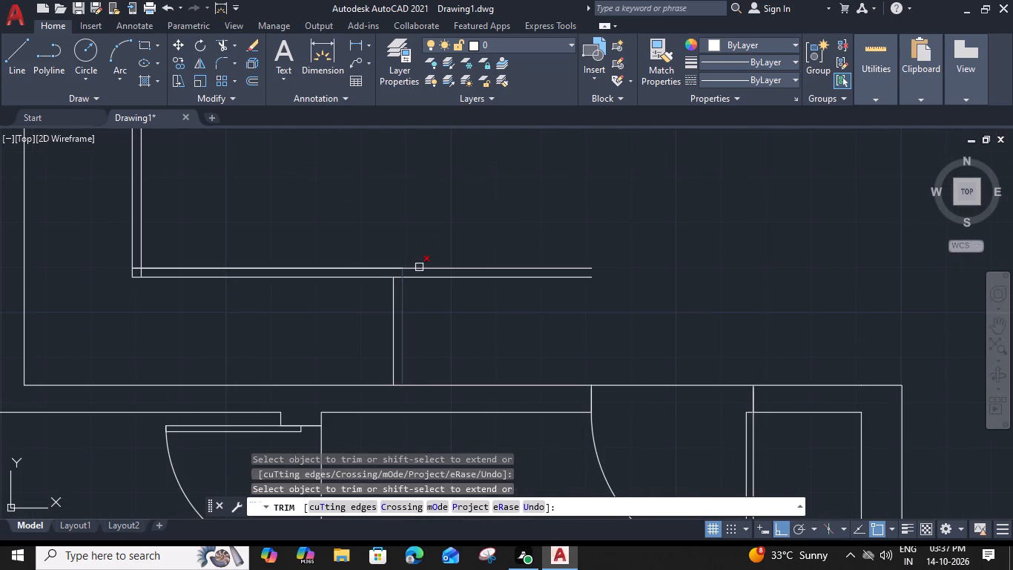
{"action": "left_click", "coordinate": [442, 305]}
{"action": "scroll", "coordinate": [395, 287], "scroll_direction": "up", "scroll_amount": 2}
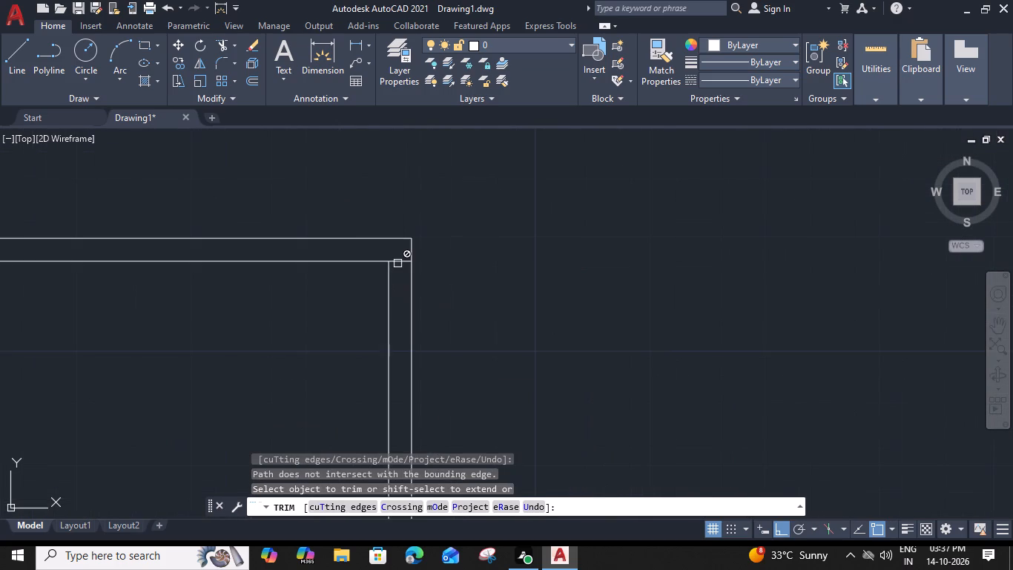
{"action": "left_click", "coordinate": [397, 263], "text": "shift"}
{"action": "left_click", "coordinate": [397, 263]}
{"action": "scroll", "coordinate": [397, 263], "scroll_direction": "down", "scroll_amount": 4}
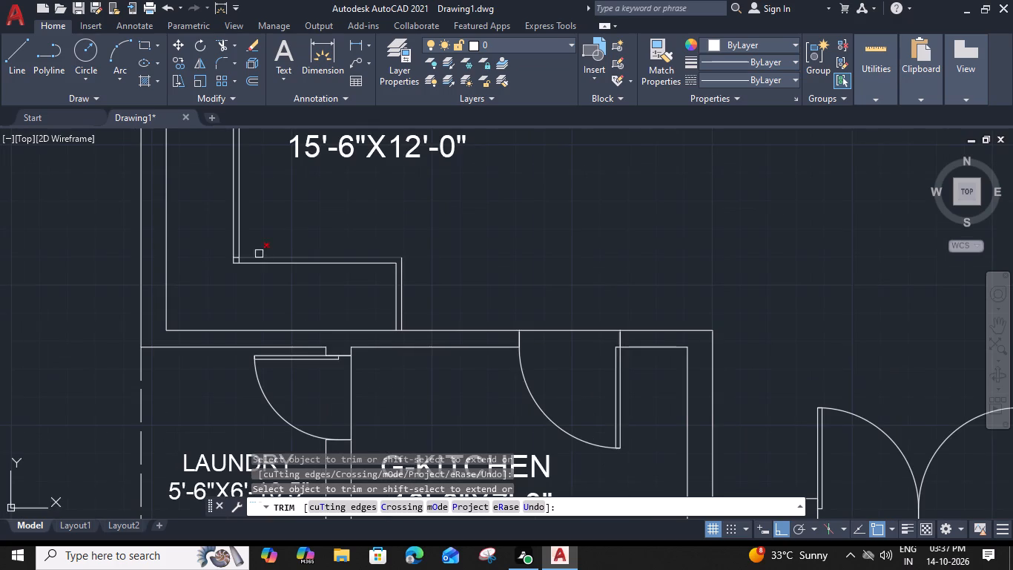
Trim the overlapping line stubs inside the double-line counter edge at its south-west and north-west corners.
{"action": "scroll", "coordinate": [259, 254], "scroll_direction": "up", "scroll_amount": 3}
{"action": "middle_click_drag", "start_coordinate": [228, 269], "coordinate": [383, 229]}
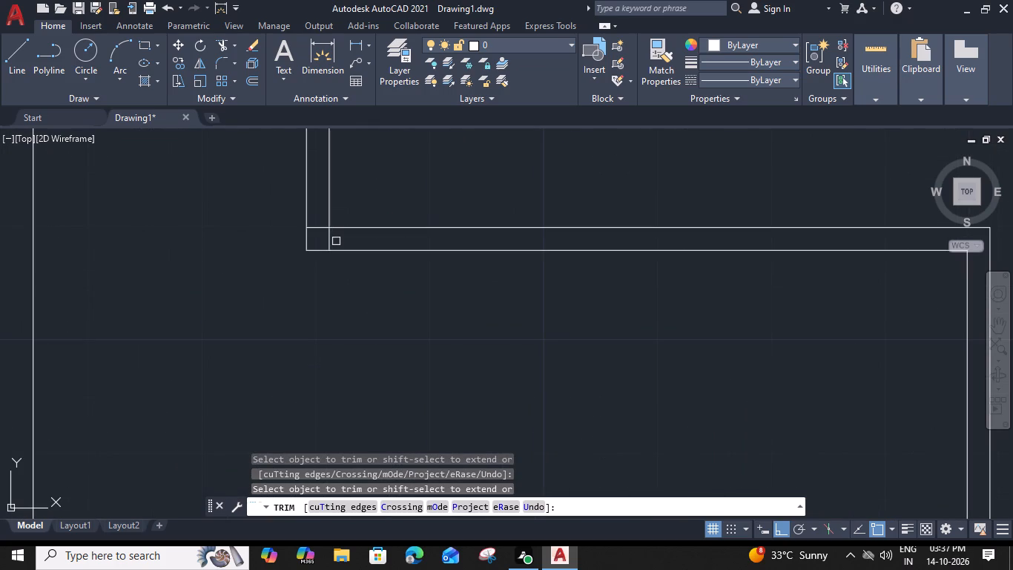
{"action": "left_click", "coordinate": [316, 220]}
{"action": "left_click", "coordinate": [342, 239]}
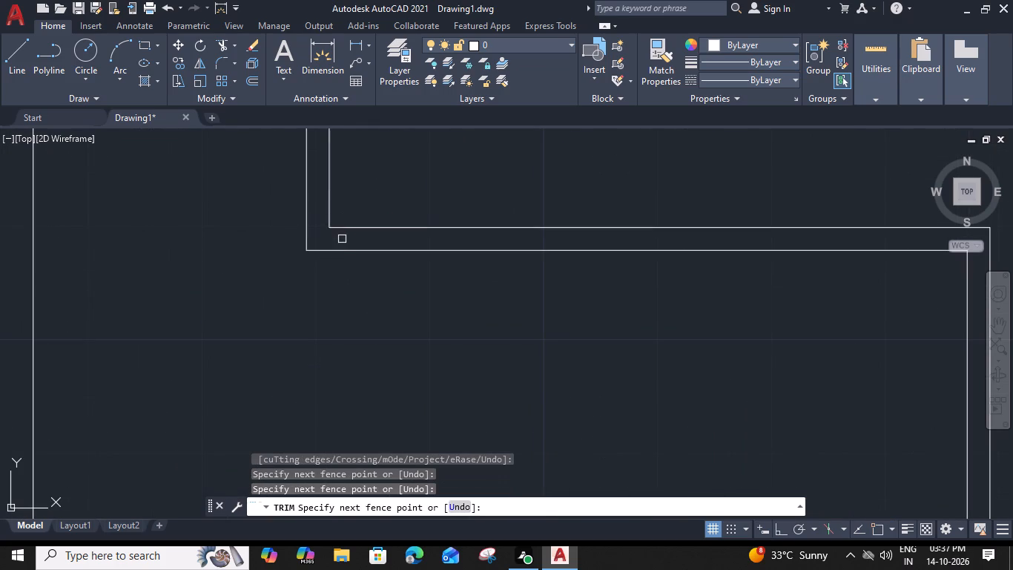
{"action": "scroll", "coordinate": [342, 239], "scroll_direction": "down", "scroll_amount": 2}
{"action": "left_click", "coordinate": [855, 550]}
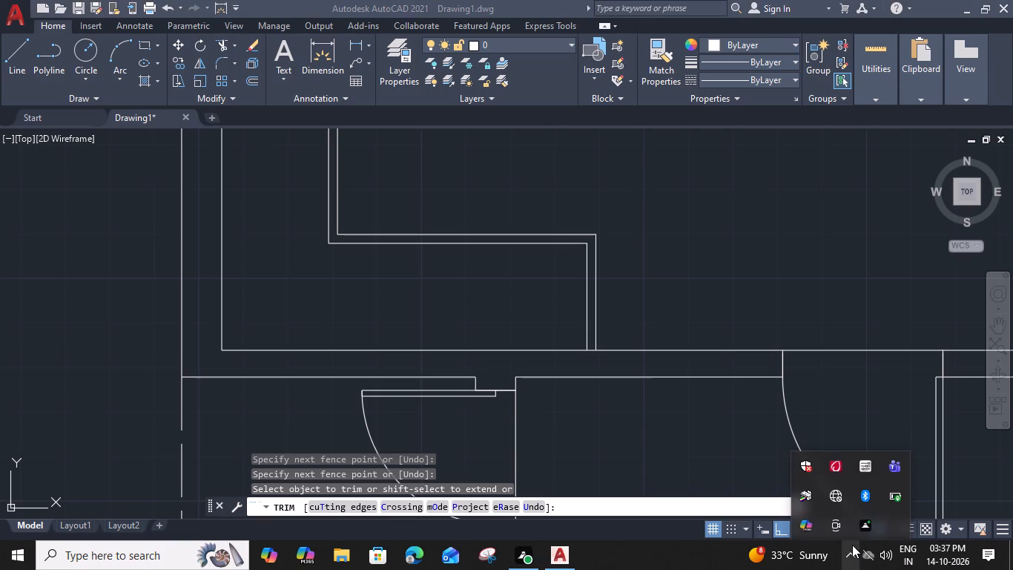
{"action": "middle_click_drag", "start_coordinate": [480, 203], "coordinate": [520, 341]}
{"action": "middle_click_drag", "start_coordinate": [520, 341], "coordinate": [549, 412]}
{"action": "scroll", "coordinate": [463, 234], "scroll_direction": "down", "scroll_amount": 3}
{"action": "middle_click_drag", "start_coordinate": [458, 216], "coordinate": [467, 375]}
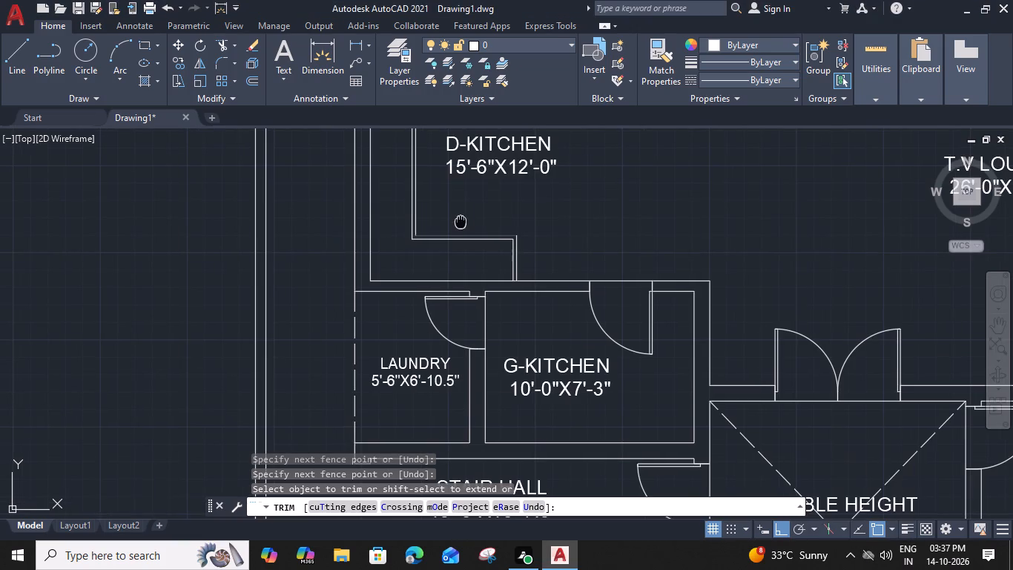
{"action": "scroll", "coordinate": [412, 219], "scroll_direction": "up", "scroll_amount": 7}
{"action": "left_click", "coordinate": [481, 336]}
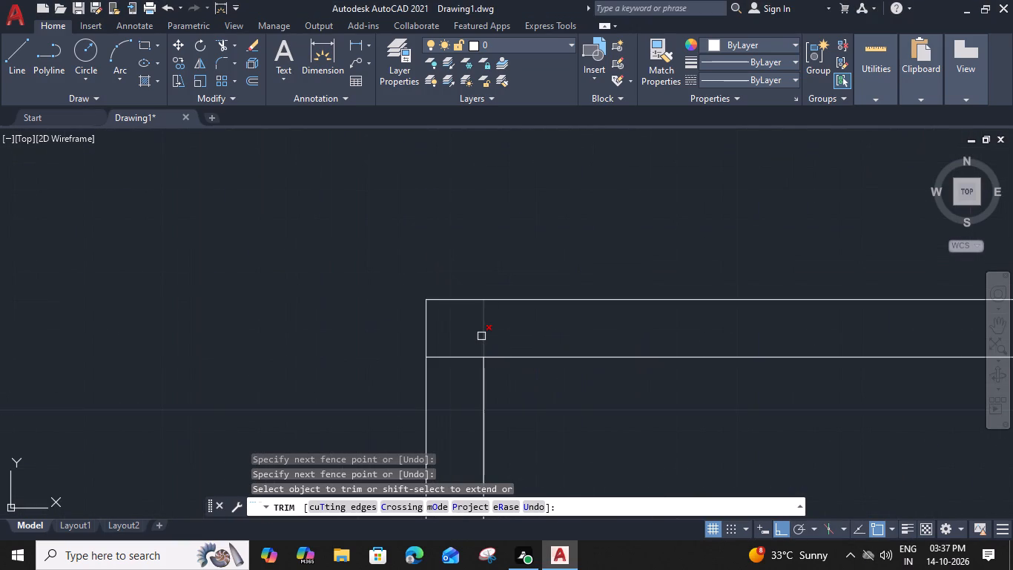
{"action": "left_click", "coordinate": [463, 356]}
{"action": "scroll", "coordinate": [459, 350], "scroll_direction": "down", "scroll_amount": 3}
{"action": "key", "text": "Escape"}
{"action": "scroll", "coordinate": [455, 342], "scroll_direction": "down", "scroll_amount": 3}
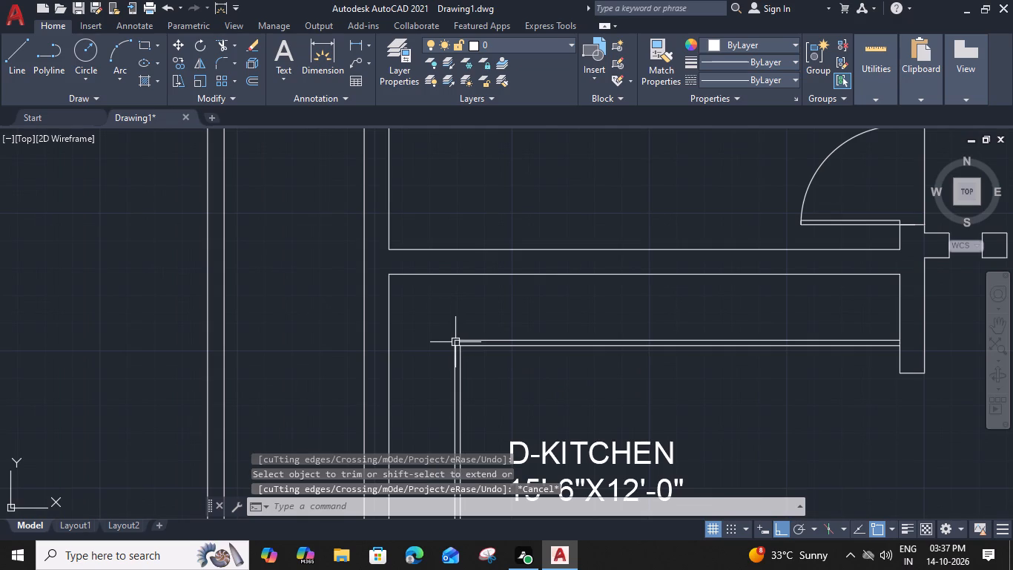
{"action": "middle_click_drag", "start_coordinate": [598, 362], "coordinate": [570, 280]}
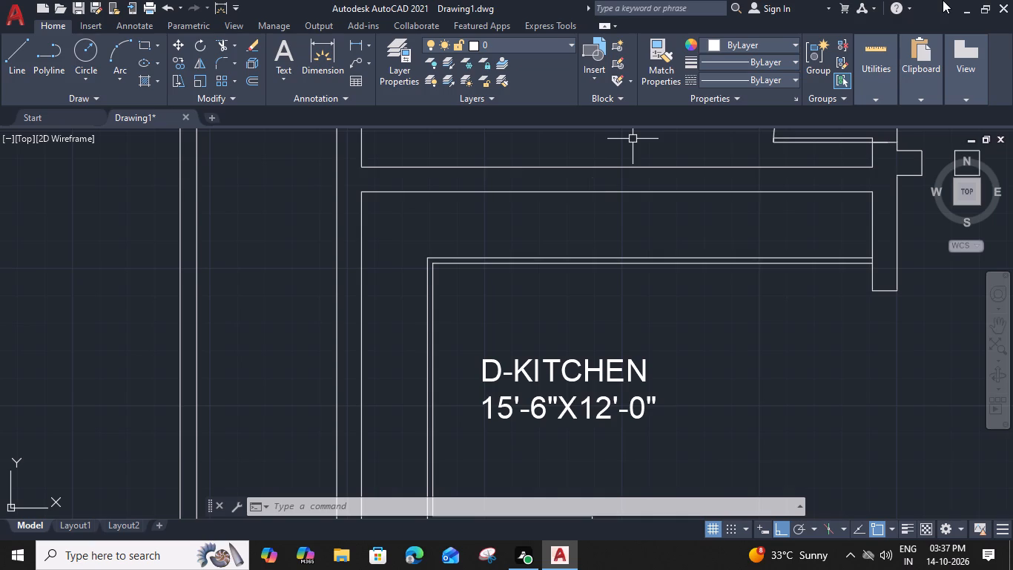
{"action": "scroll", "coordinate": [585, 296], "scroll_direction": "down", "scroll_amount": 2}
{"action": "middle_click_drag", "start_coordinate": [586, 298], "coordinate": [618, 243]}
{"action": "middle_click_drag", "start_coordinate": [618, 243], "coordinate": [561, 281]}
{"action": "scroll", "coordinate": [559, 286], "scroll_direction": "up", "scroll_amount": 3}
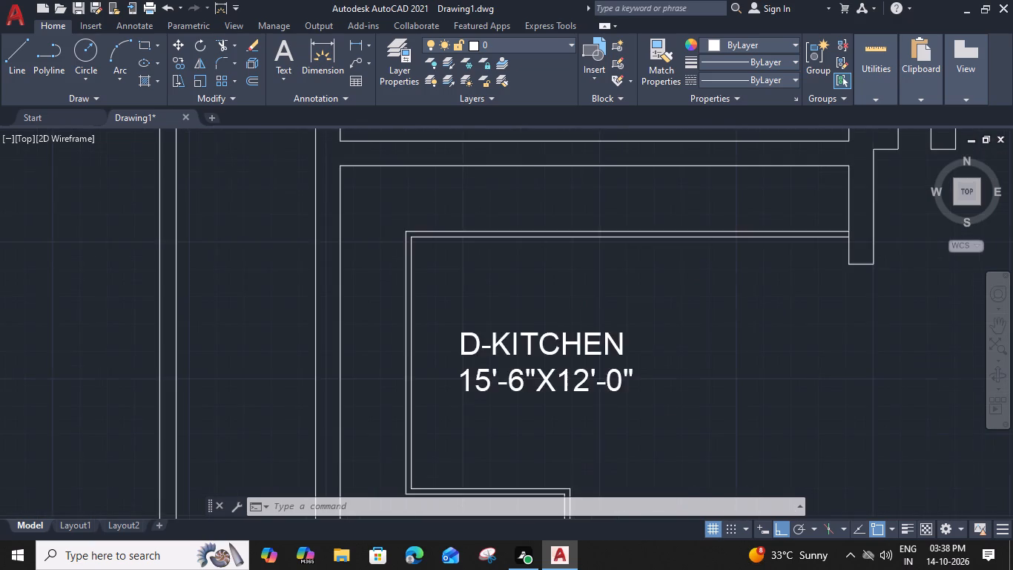
Set the D-Kitchen's inner north and west counter lines to the dashed ACAD_ISO02W100 linetype.
{"action": "scroll", "coordinate": [323, 212], "scroll_direction": "up", "scroll_amount": 2}
{"action": "left_click", "coordinate": [336, 185]}
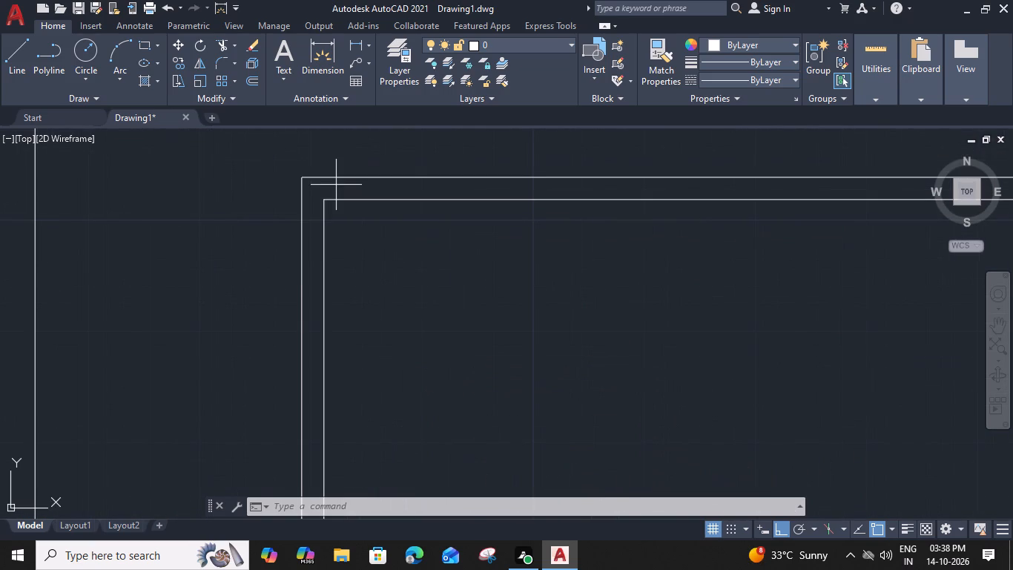
{"action": "left_click", "coordinate": [308, 266]}
{"action": "left_click", "coordinate": [793, 78]}
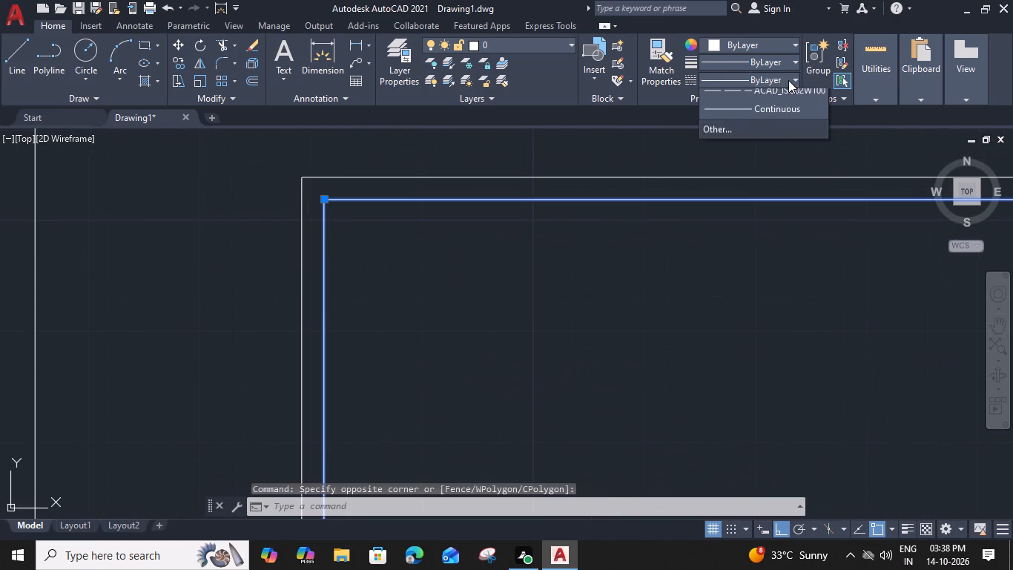
{"action": "left_click", "coordinate": [779, 137]}
Set the outermost south counter line and its adjoining east end line to the dashed ACAD_ISO02W100 linetype.
{"action": "scroll", "coordinate": [575, 240], "scroll_direction": "down", "scroll_amount": 4}
{"action": "middle_click_drag", "start_coordinate": [571, 278], "coordinate": [567, 270]}
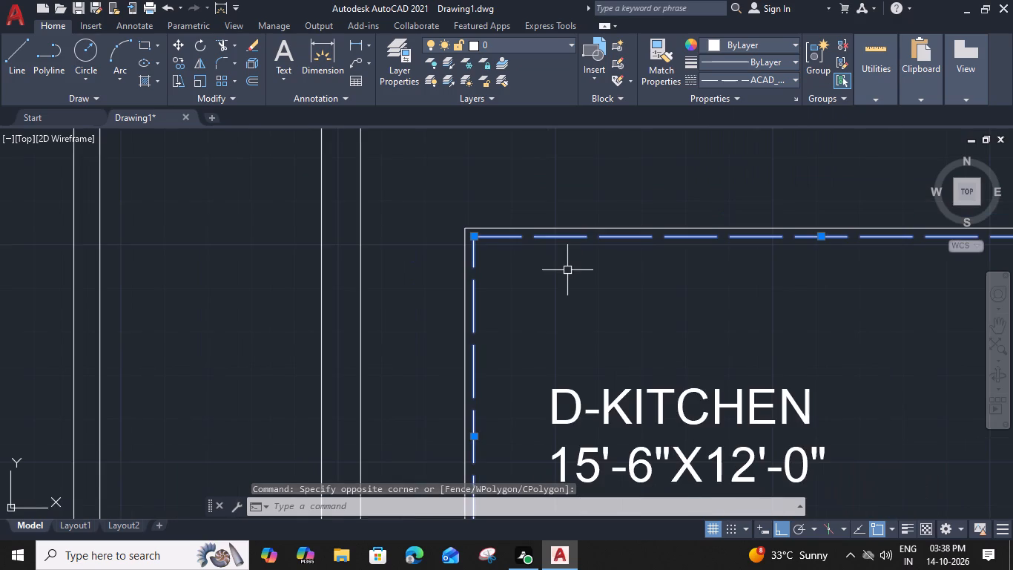
{"action": "middle_click_drag", "start_coordinate": [567, 270], "coordinate": [611, 125]}
{"action": "middle_click_drag", "start_coordinate": [569, 346], "coordinate": [589, 190]}
{"action": "scroll", "coordinate": [801, 329], "scroll_direction": "up", "scroll_amount": 2}
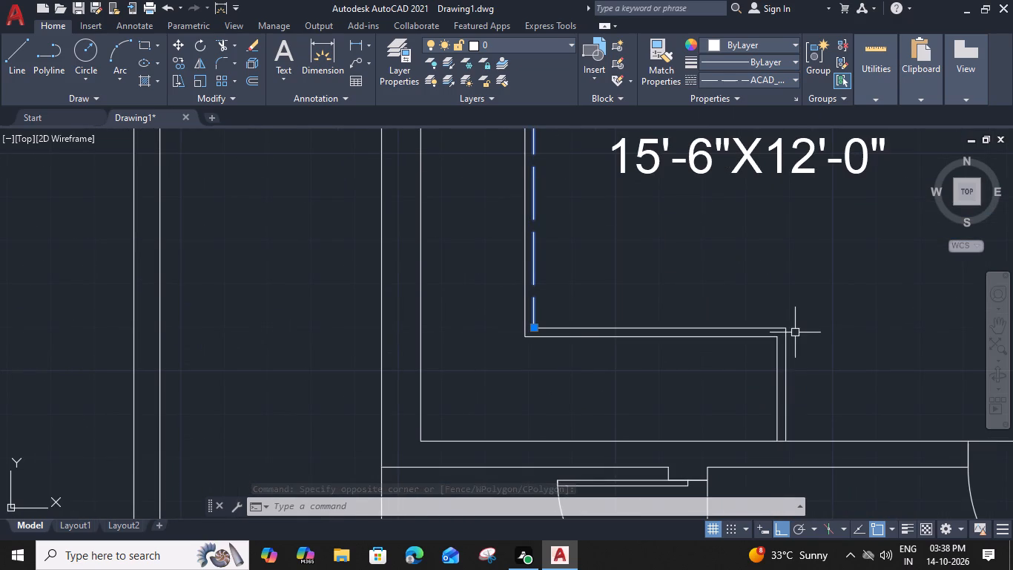
{"action": "scroll", "coordinate": [795, 332], "scroll_direction": "up", "scroll_amount": 1}
{"action": "left_click", "coordinate": [795, 301]}
{"action": "left_click", "coordinate": [719, 351]}
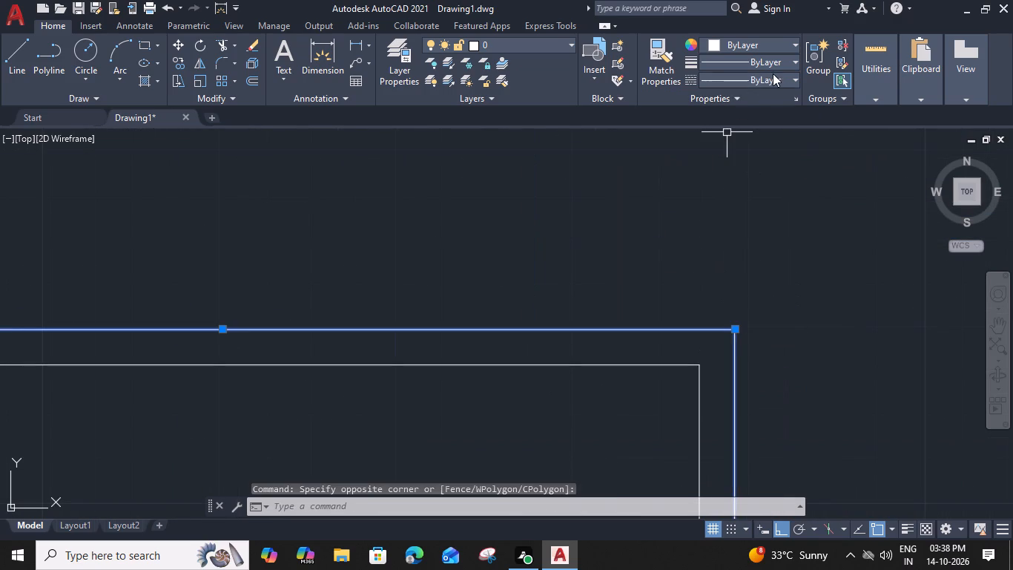
{"action": "left_click", "coordinate": [775, 76]}
{"action": "left_click", "coordinate": [776, 134]}
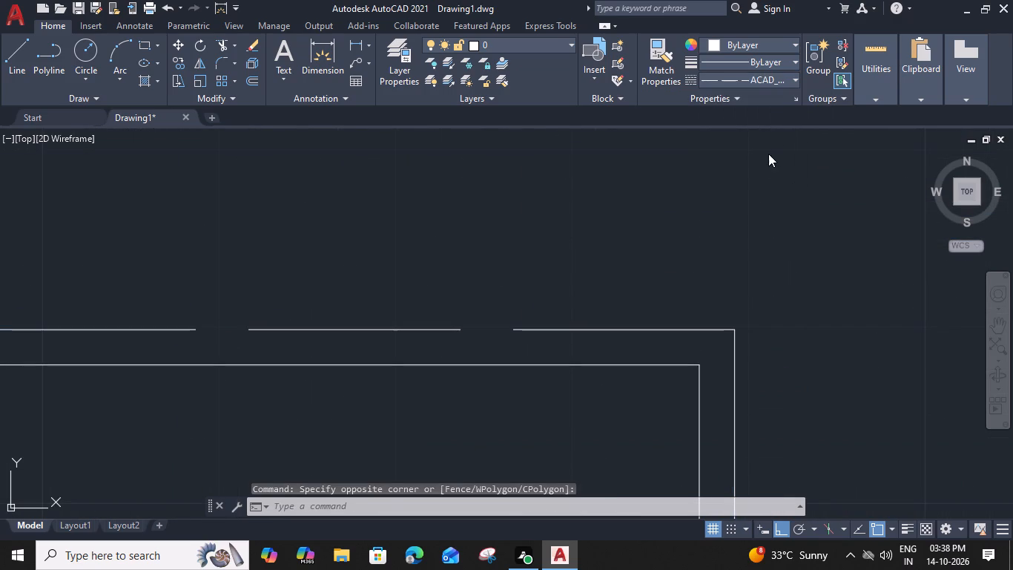
{"action": "key", "text": "Escape"}
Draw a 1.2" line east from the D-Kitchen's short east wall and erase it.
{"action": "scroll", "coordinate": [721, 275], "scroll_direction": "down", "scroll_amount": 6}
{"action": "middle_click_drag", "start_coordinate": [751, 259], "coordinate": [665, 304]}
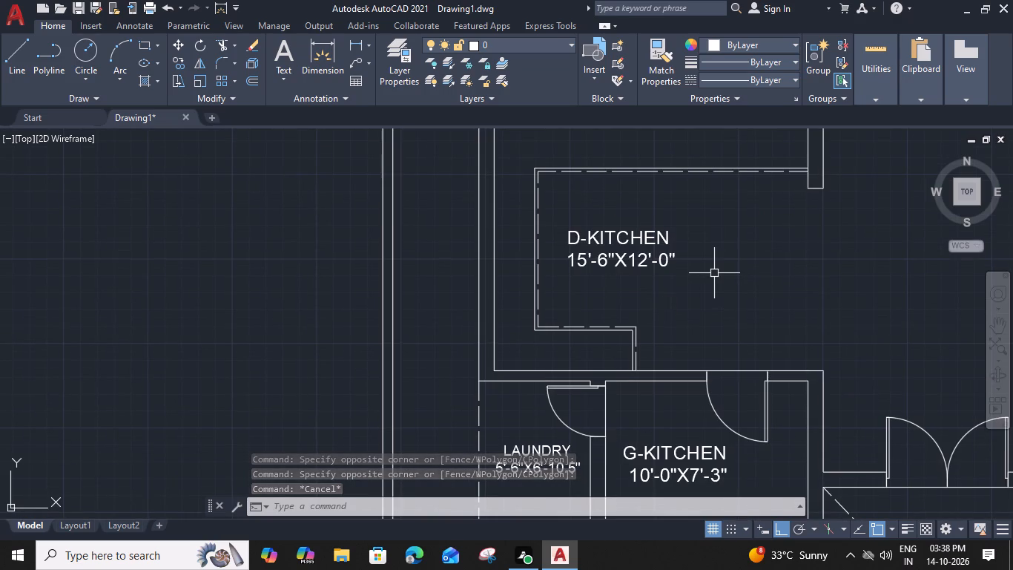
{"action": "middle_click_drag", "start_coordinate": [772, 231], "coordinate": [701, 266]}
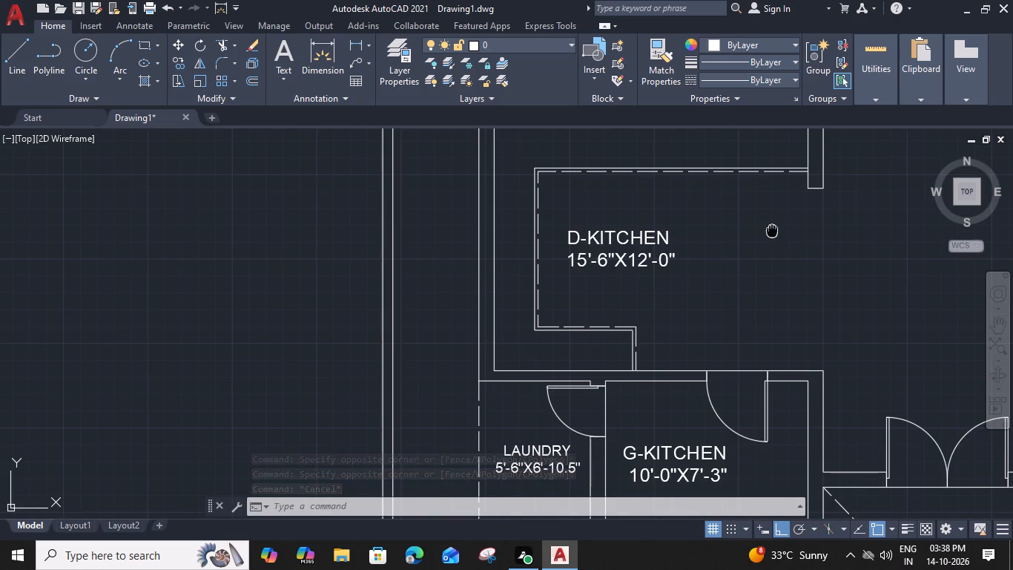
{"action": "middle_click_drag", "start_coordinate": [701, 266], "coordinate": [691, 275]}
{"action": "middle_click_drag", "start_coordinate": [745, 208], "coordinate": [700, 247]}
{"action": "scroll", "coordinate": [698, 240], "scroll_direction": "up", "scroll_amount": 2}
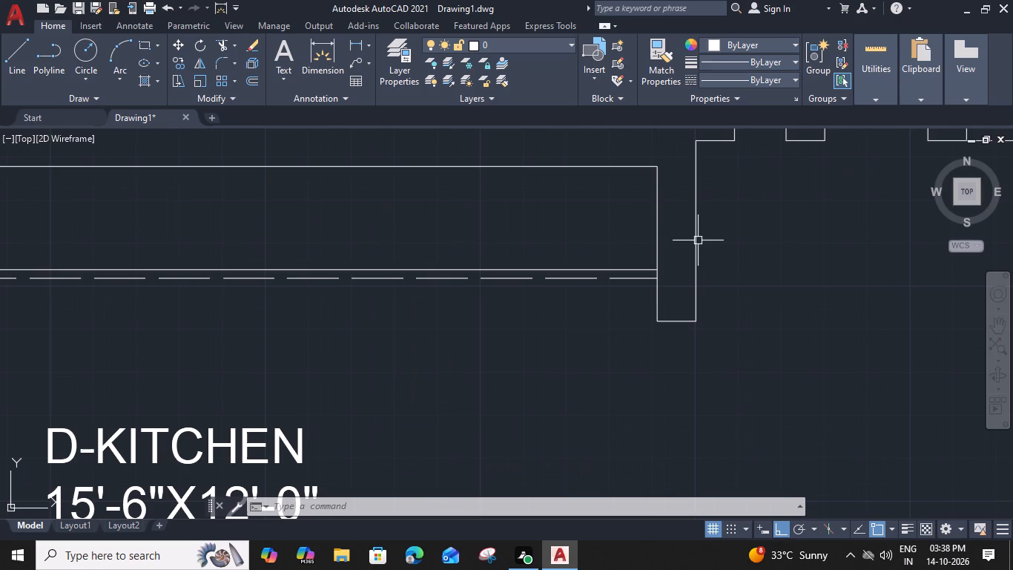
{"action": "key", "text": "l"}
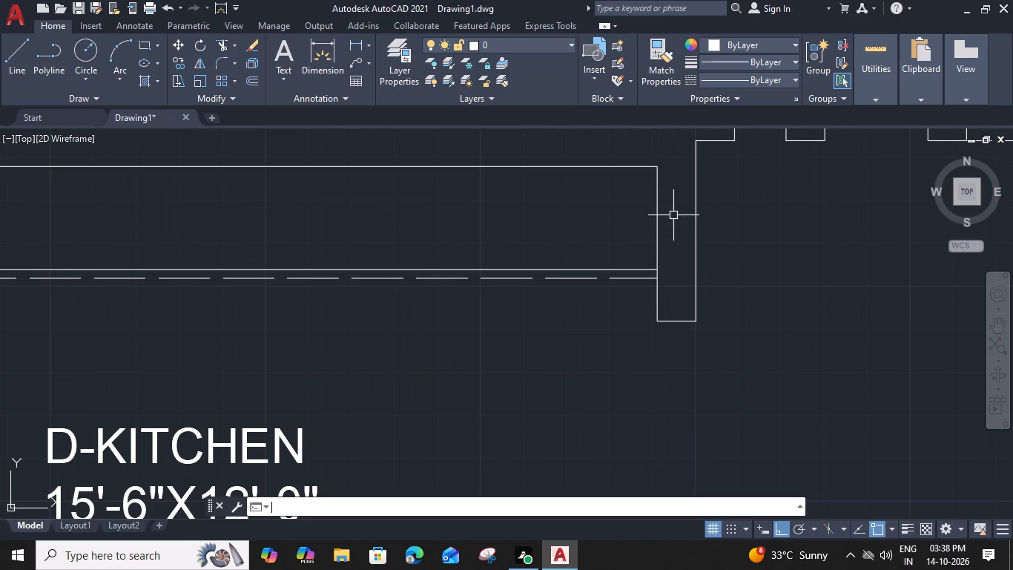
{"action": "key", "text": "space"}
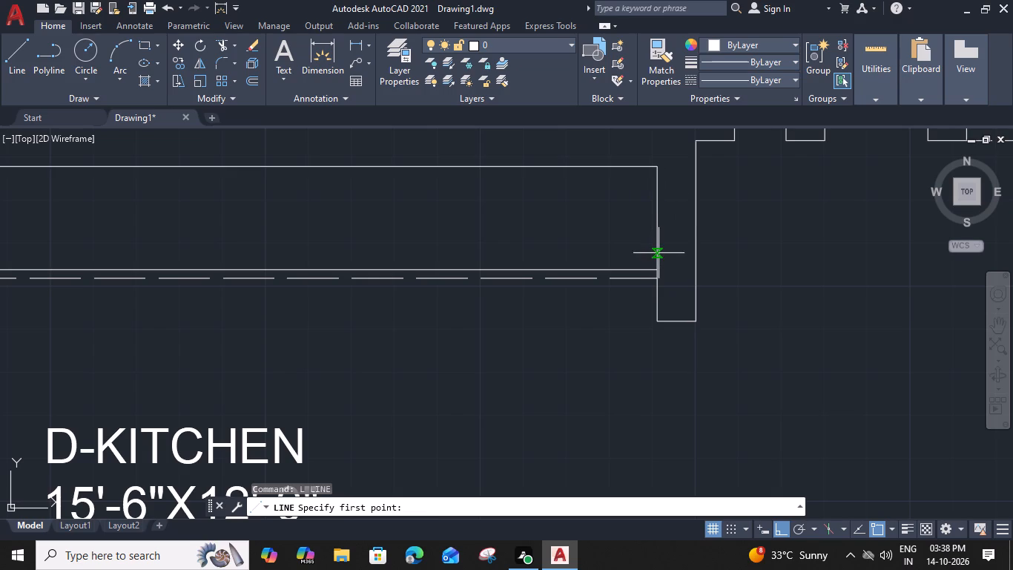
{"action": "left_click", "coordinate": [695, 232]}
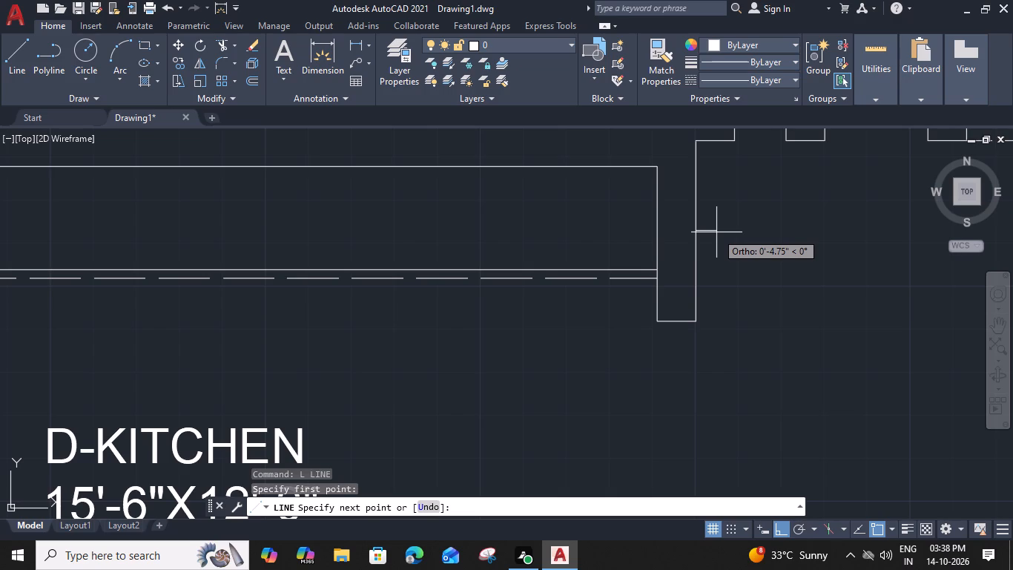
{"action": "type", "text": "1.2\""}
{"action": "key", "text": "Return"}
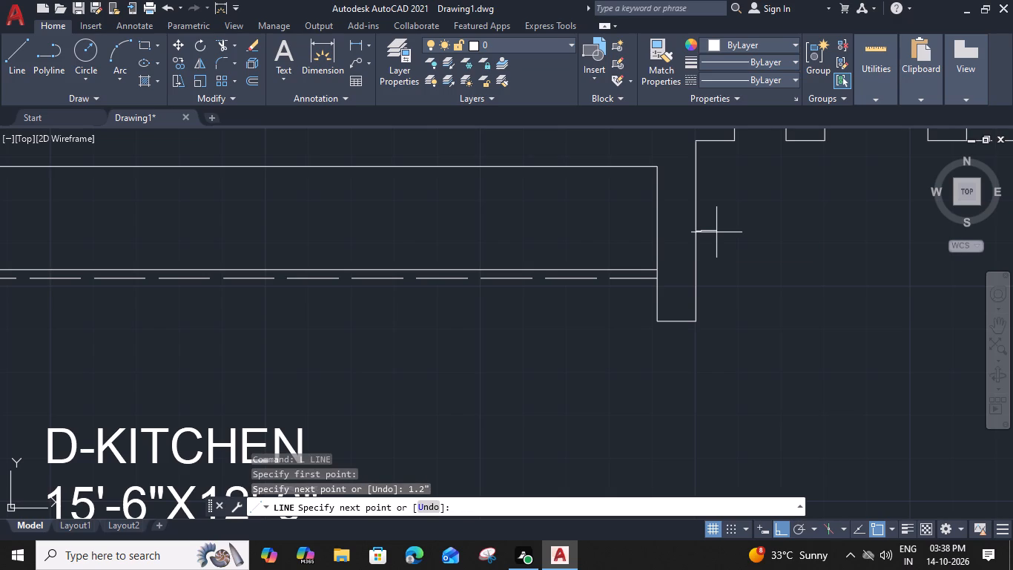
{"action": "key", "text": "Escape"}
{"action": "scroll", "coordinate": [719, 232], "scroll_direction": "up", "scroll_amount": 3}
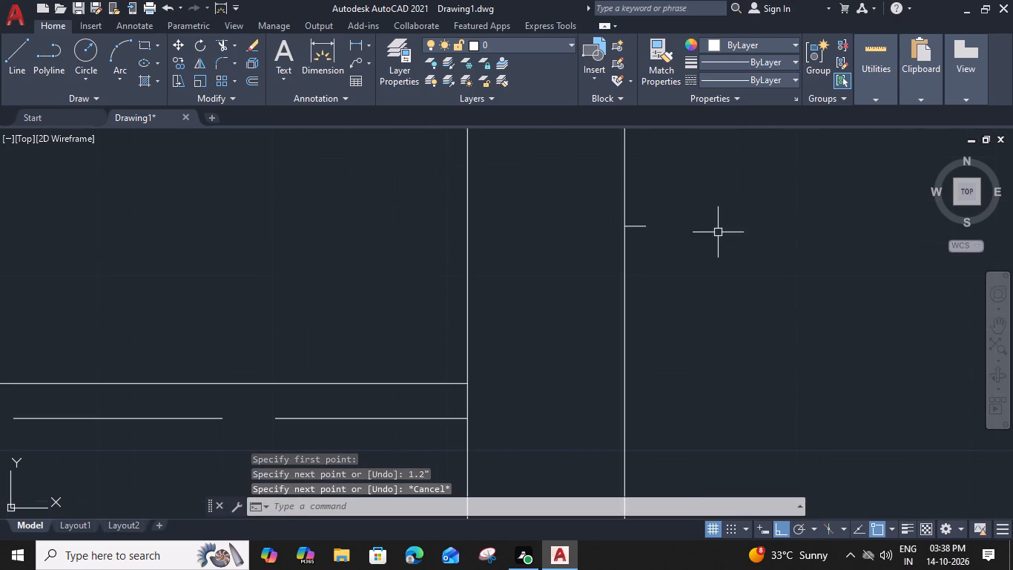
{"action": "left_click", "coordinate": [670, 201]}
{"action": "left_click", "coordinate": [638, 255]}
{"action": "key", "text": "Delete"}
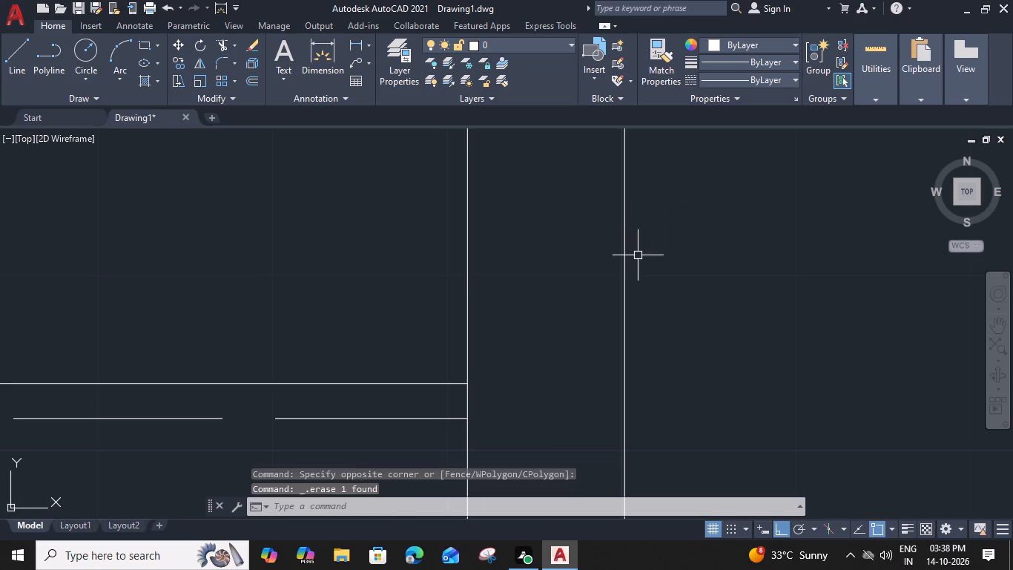
Draw a line 2" east from the short east wall's outer face and about 7' south across the D-Kitchen opening.
{"action": "scroll", "coordinate": [645, 249], "scroll_direction": "down", "scroll_amount": 1}
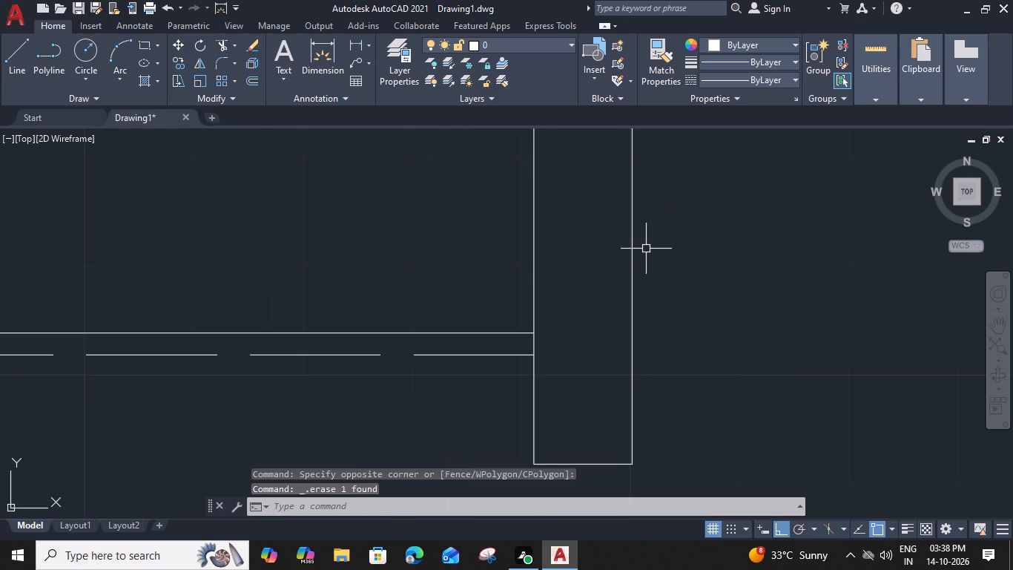
{"action": "type", "text": "L"}
{"action": "key", "text": "space"}
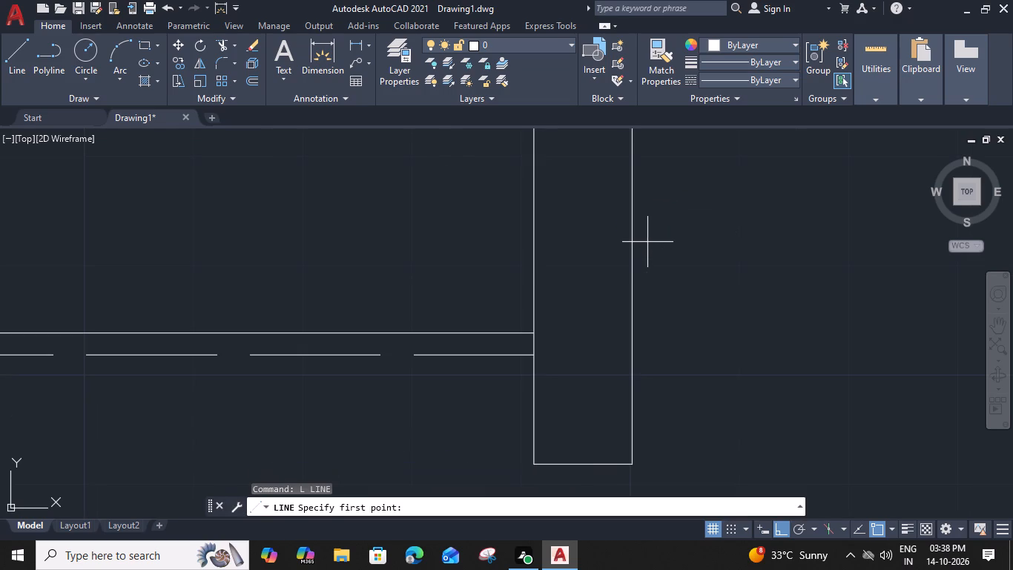
{"action": "left_click", "coordinate": [635, 232]}
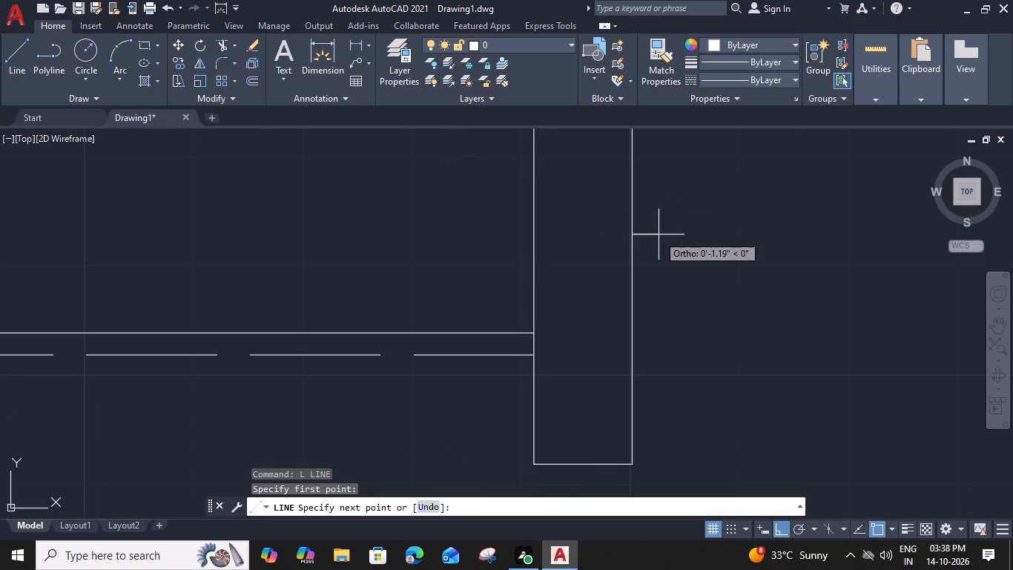
{"action": "type", "text": "2\""}
{"action": "key", "text": "Return"}
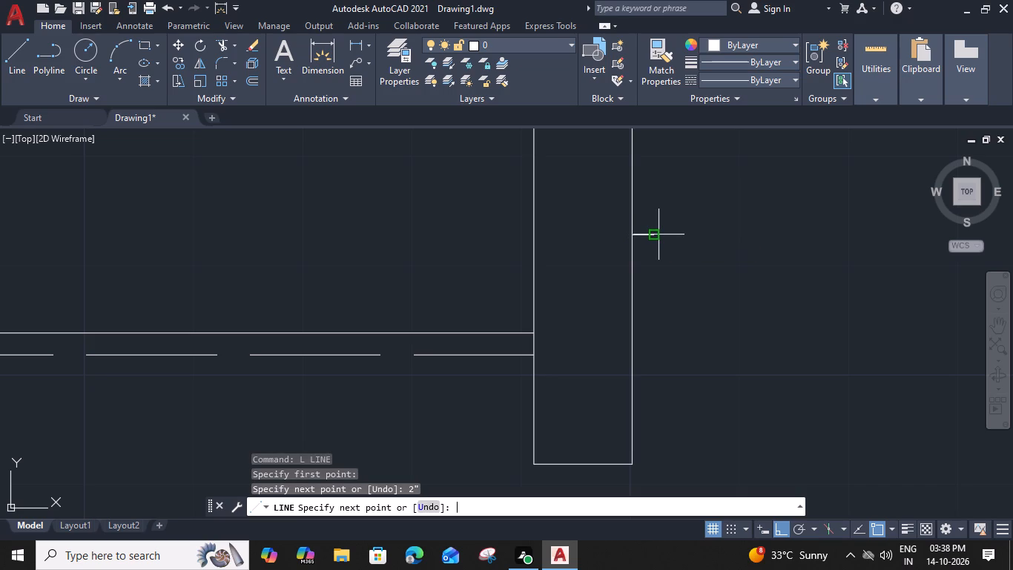
{"action": "scroll", "coordinate": [668, 382], "scroll_direction": "down", "scroll_amount": 2}
{"action": "middle_click_drag", "start_coordinate": [668, 379], "coordinate": [664, 308]}
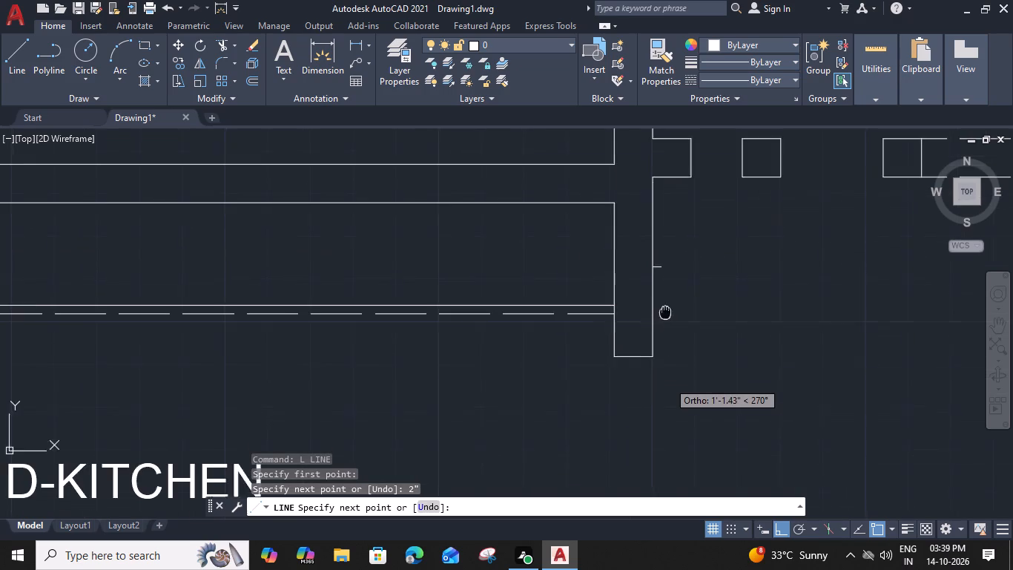
{"action": "middle_click_drag", "start_coordinate": [664, 308], "coordinate": [664, 303]}
{"action": "middle_click_drag", "start_coordinate": [659, 403], "coordinate": [661, 343]}
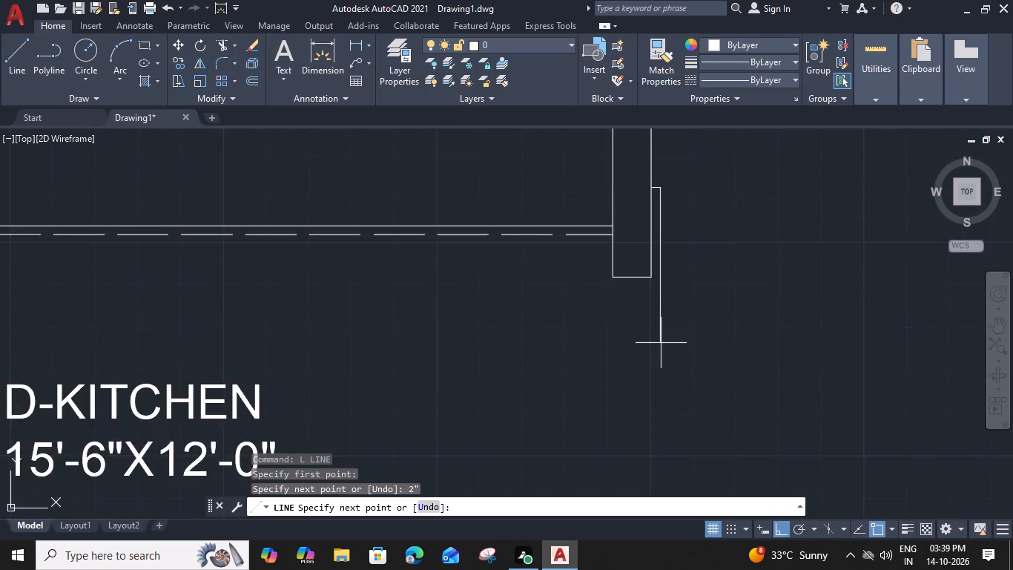
{"action": "scroll", "coordinate": [661, 343], "scroll_direction": "down", "scroll_amount": 2}
{"action": "middle_click_drag", "start_coordinate": [661, 391], "coordinate": [658, 315]}
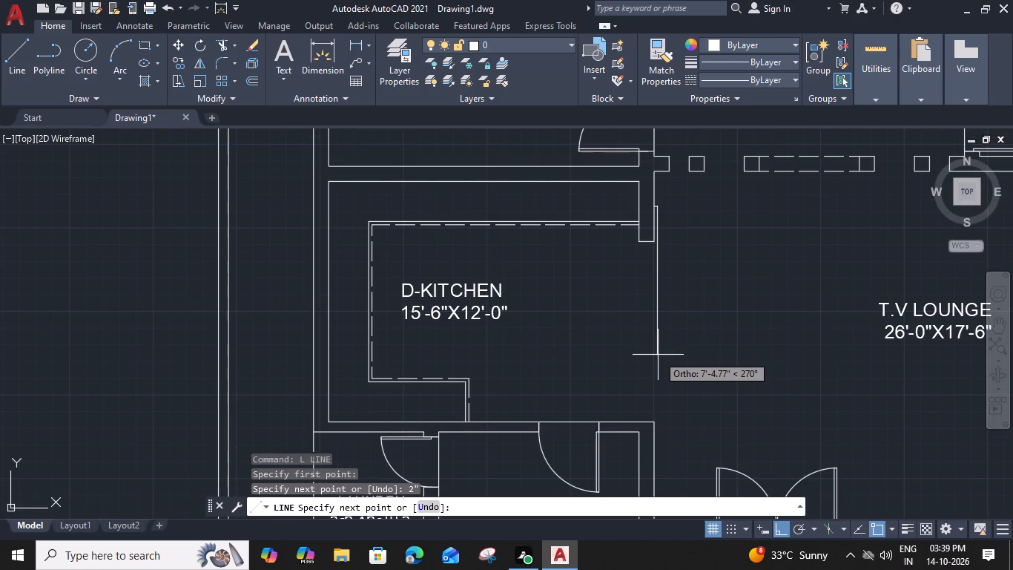
{"action": "left_click", "coordinate": [657, 350]}
{"action": "key", "text": "Escape"}
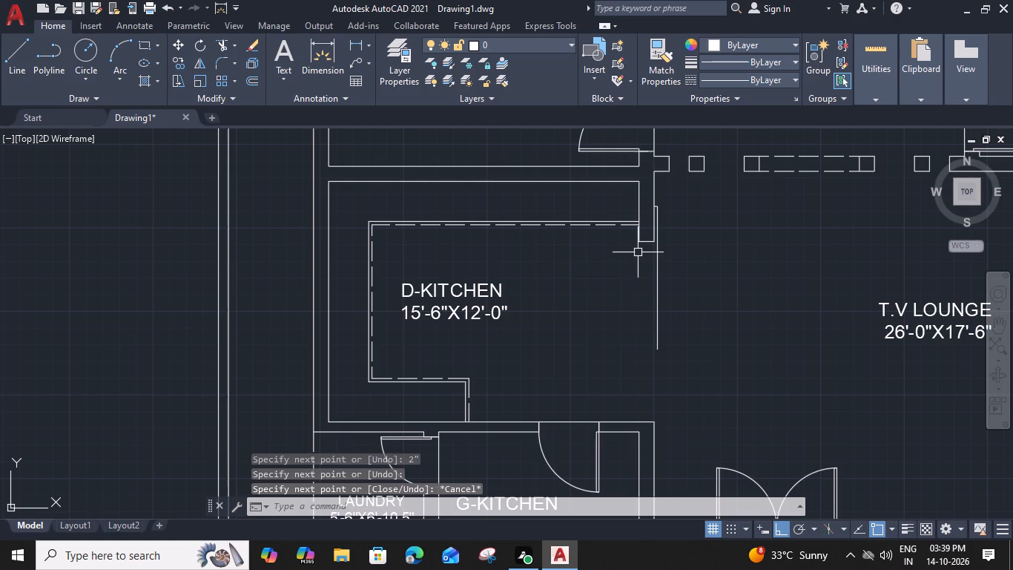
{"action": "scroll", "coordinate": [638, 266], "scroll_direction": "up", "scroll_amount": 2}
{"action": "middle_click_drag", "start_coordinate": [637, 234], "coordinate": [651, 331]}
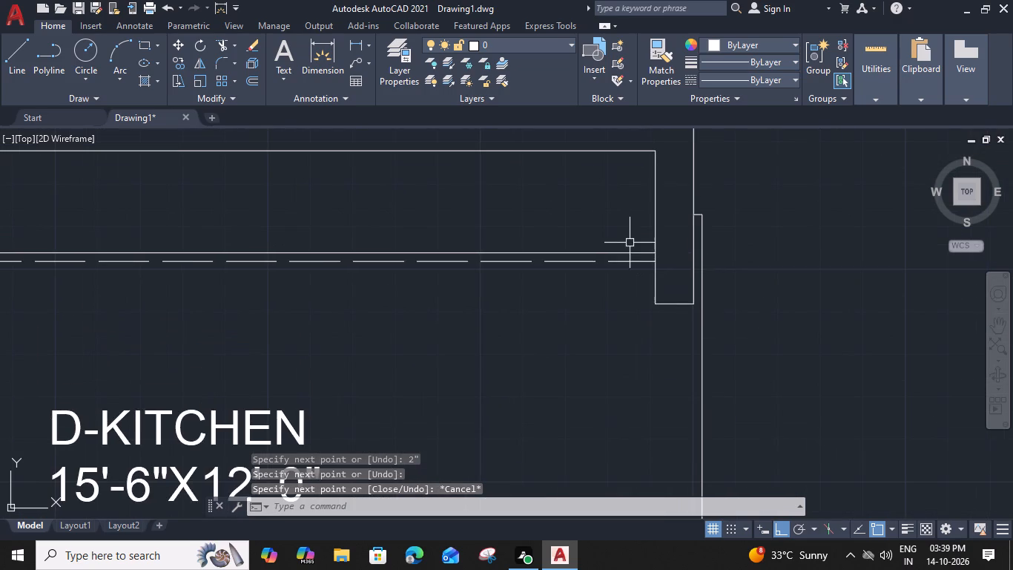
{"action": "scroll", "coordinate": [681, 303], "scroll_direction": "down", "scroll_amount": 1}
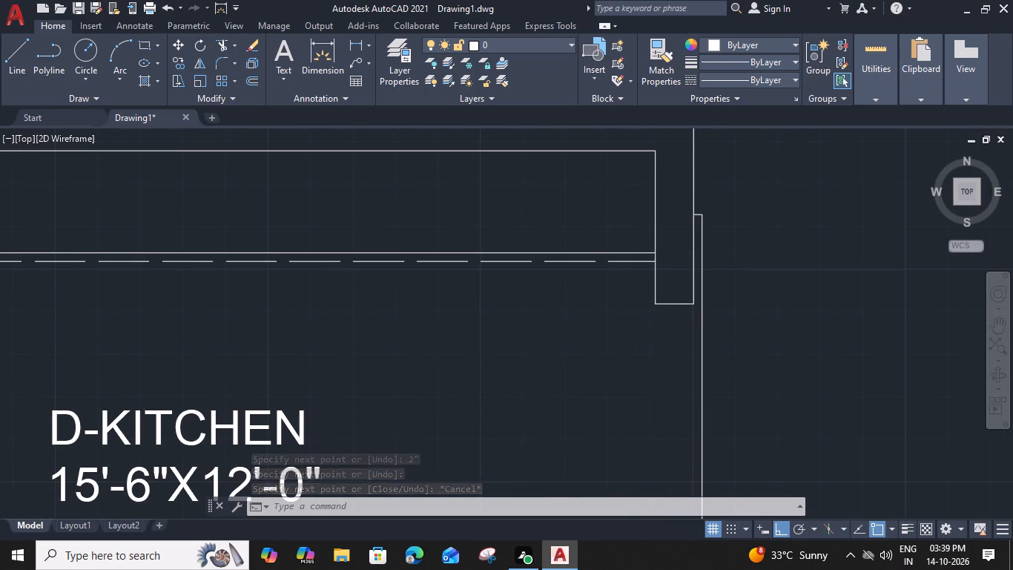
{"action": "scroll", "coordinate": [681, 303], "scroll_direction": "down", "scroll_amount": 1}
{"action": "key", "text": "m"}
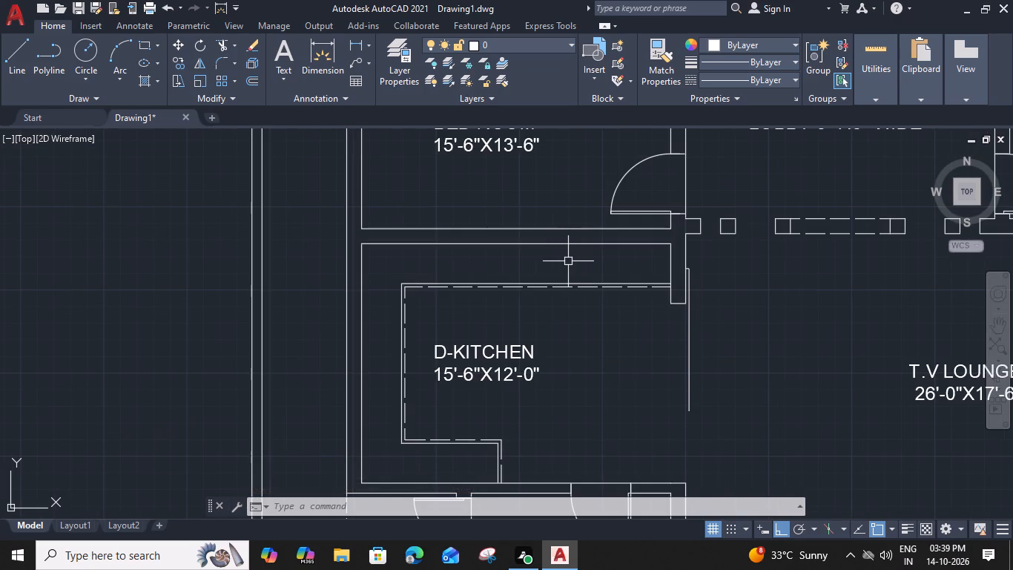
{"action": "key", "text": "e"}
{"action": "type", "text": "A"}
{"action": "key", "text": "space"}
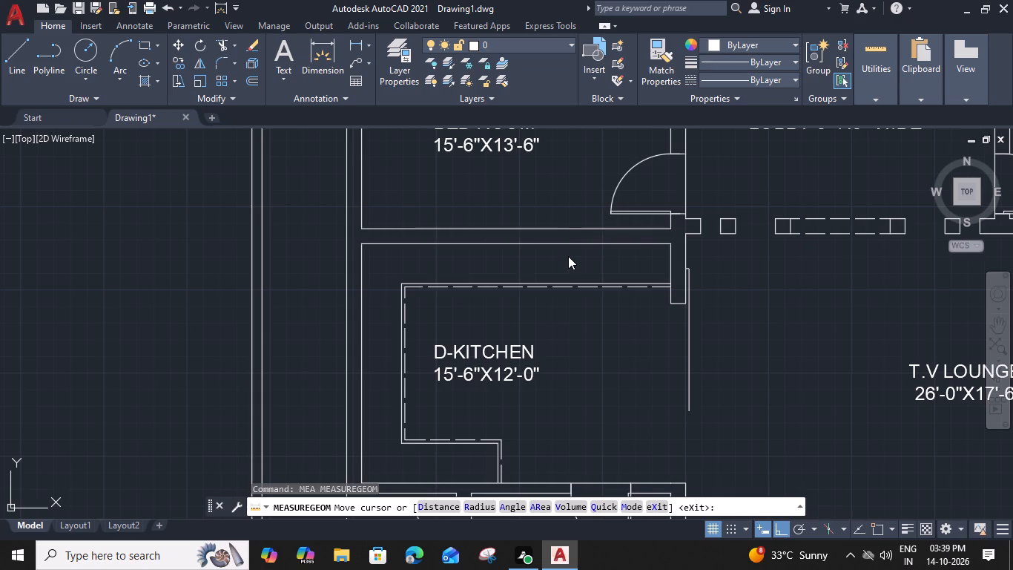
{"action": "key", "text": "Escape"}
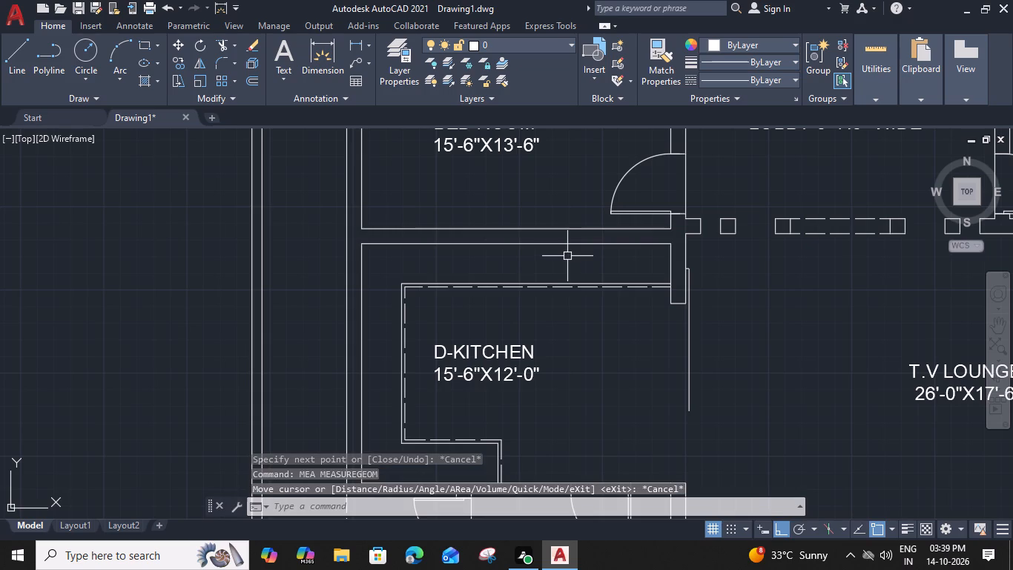
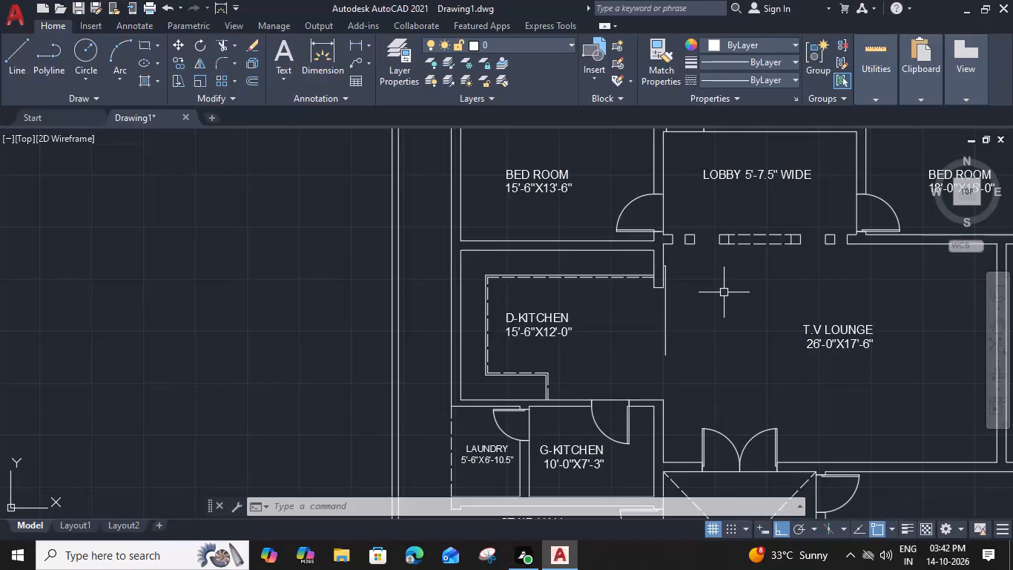
Draw a 5' by 9" horizontal rectangle in the T.V lounge, just below the lobby opening.
{"action": "type", "text": "RE"}
{"action": "type", "text": "C"}
{"action": "key", "text": "space"}
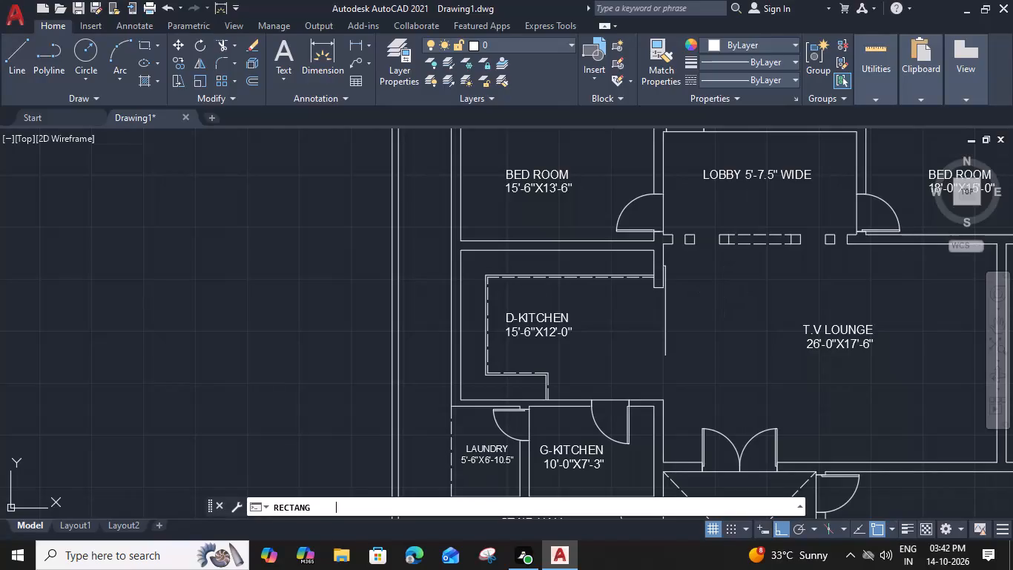
{"action": "left_click", "coordinate": [725, 292]}
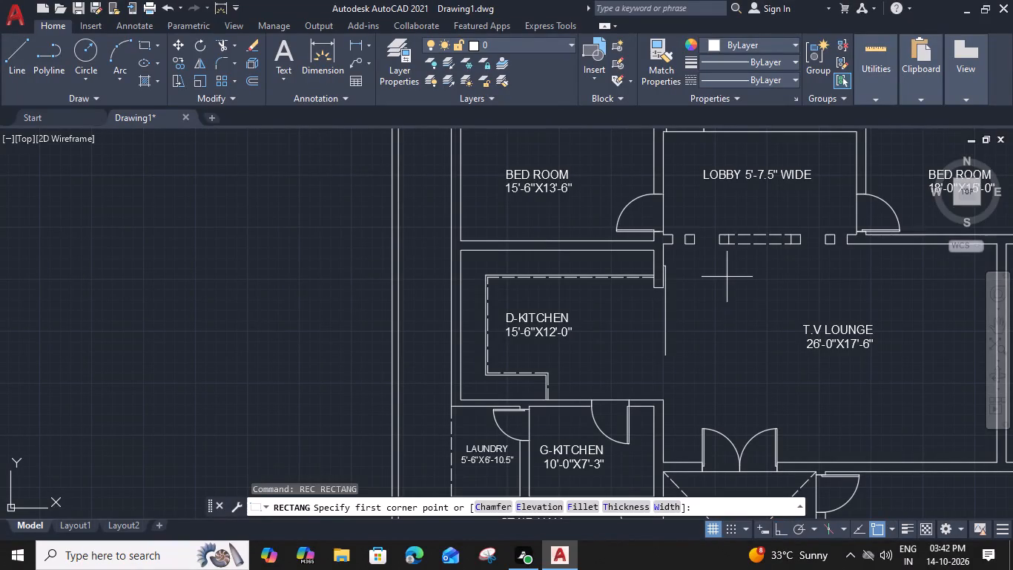
{"action": "left_click", "coordinate": [727, 277]}
{"action": "key", "text": "d"}
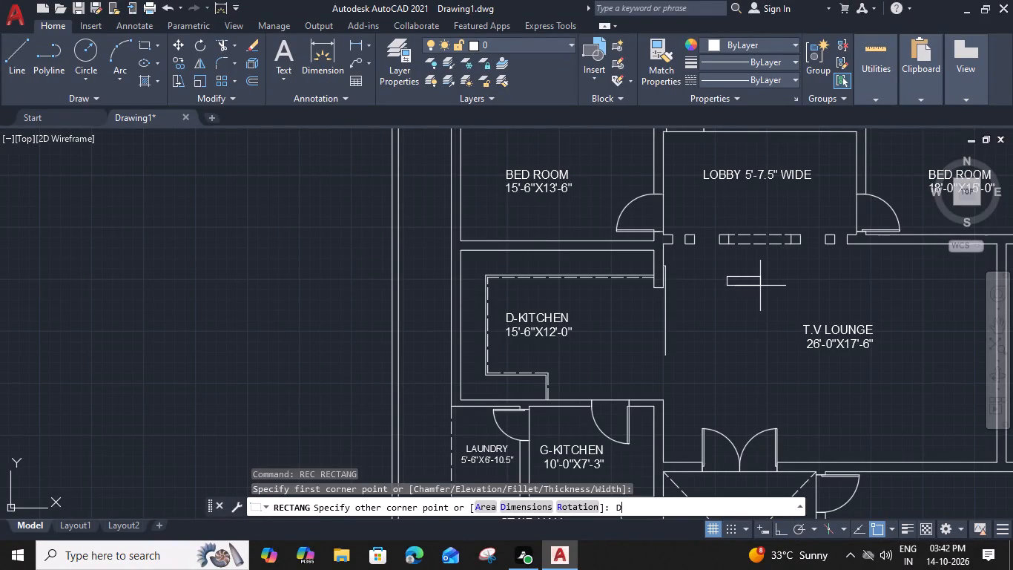
{"action": "key", "text": "space"}
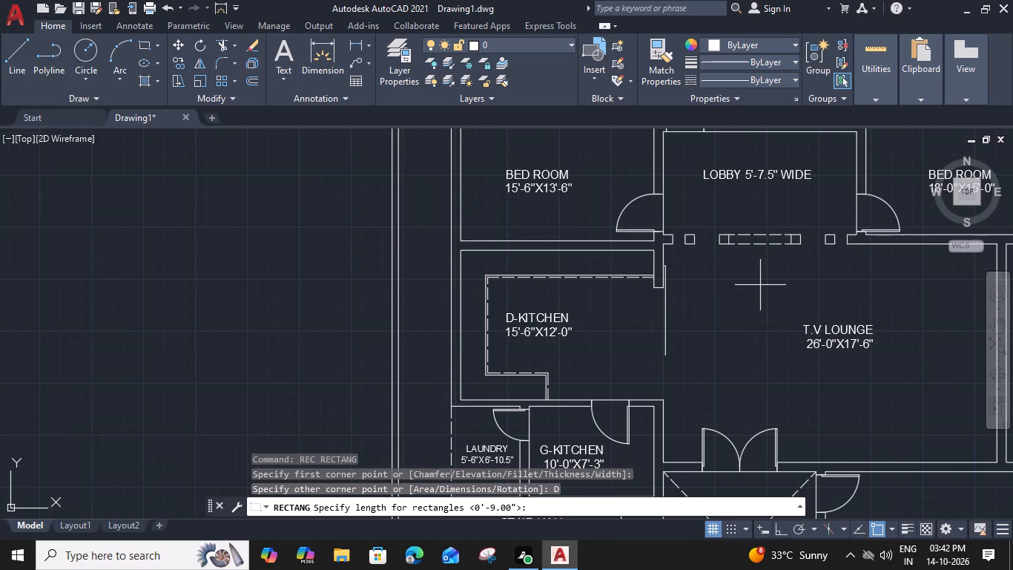
{"action": "type", "text": "5' 9"}
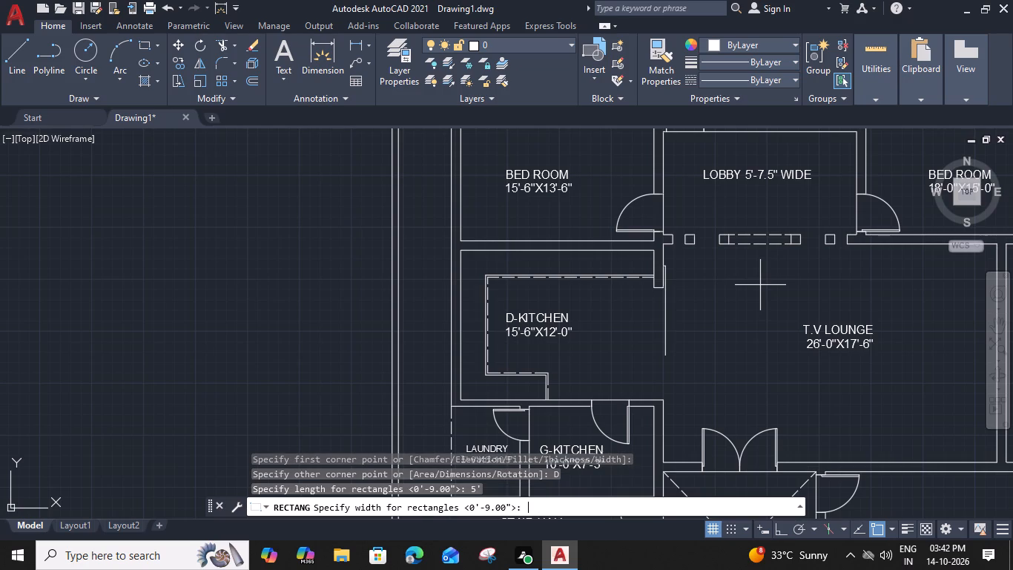
{"action": "key", "text": "shift+quotedbl"}
{"action": "key", "text": "Return"}
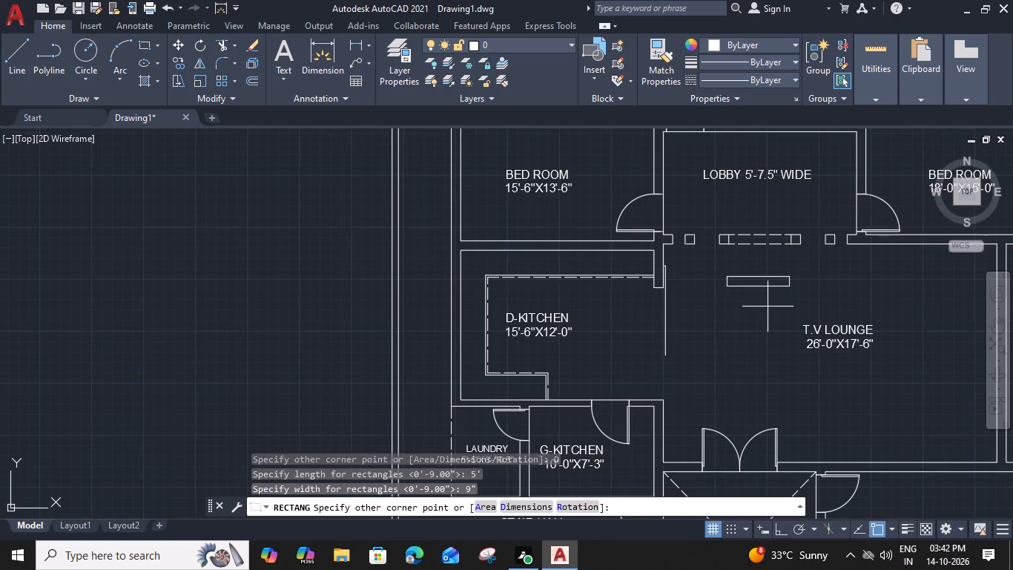
{"action": "left_click", "coordinate": [768, 307]}
{"action": "key", "text": "Escape"}
Draw a horizontal centre line through the rectangle between the midpoints of its short sides.
{"action": "scroll", "coordinate": [770, 295], "scroll_direction": "up", "scroll_amount": 3}
{"action": "middle_click_drag", "start_coordinate": [769, 295], "coordinate": [767, 295]}
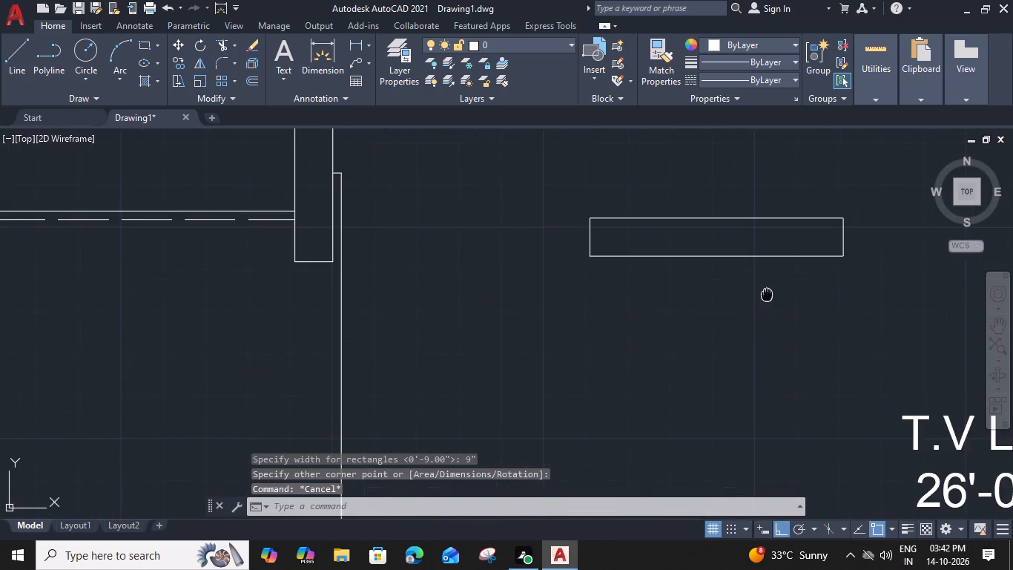
{"action": "middle_click_drag", "start_coordinate": [767, 295], "coordinate": [681, 354]}
{"action": "left_click", "coordinate": [763, 82]}
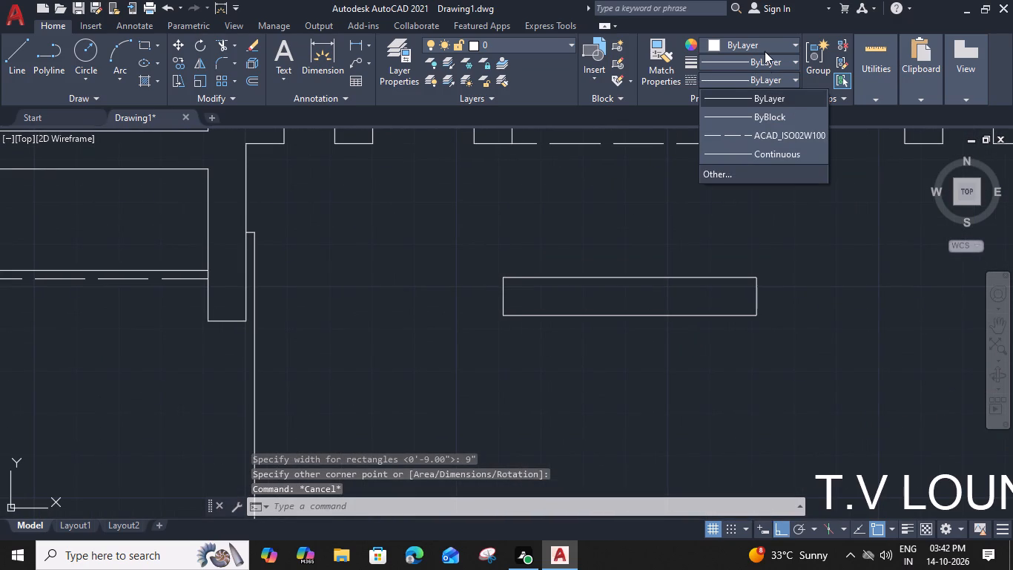
{"action": "key", "text": "Escape"}
{"action": "type", "text": "L"}
{"action": "key", "text": "space"}
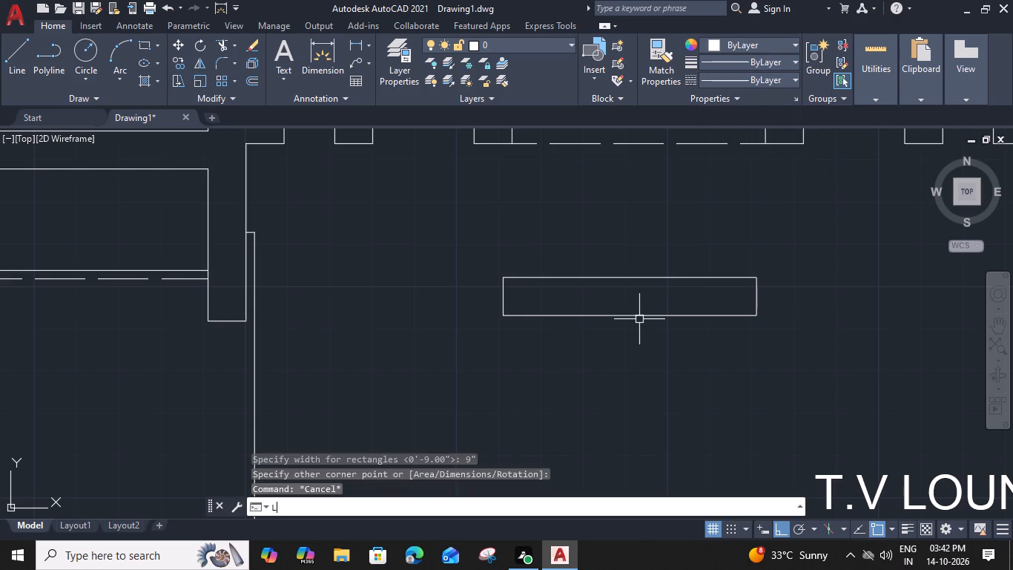
{"action": "left_click", "coordinate": [506, 295]}
{"action": "left_click", "coordinate": [755, 297]}
{"action": "key", "text": "space"}
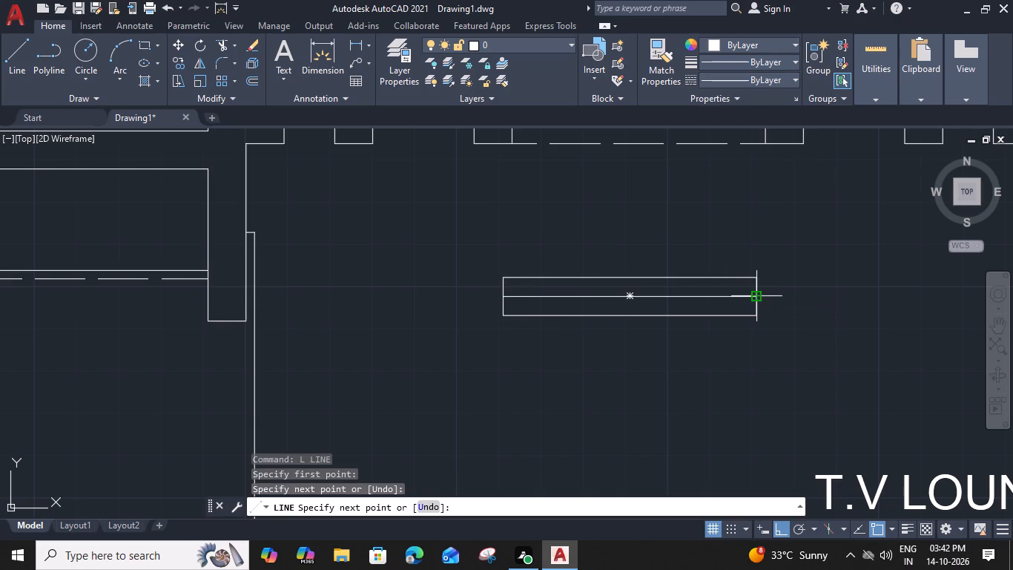
Offset the rectangle's centre line by 1" to both sides.
{"action": "left_click", "coordinate": [719, 297]}
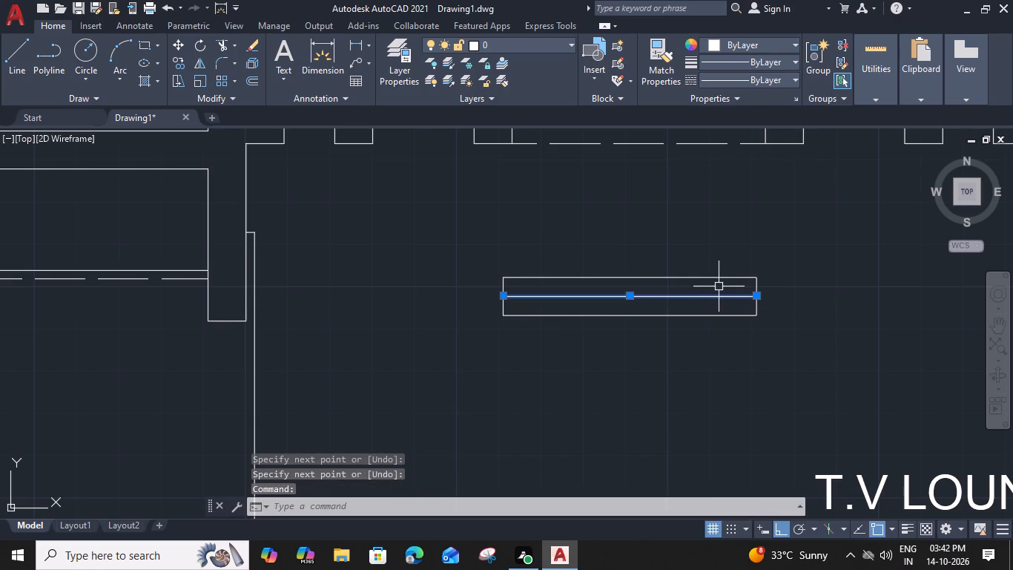
{"action": "type", "text": "O 1\""}
{"action": "key", "text": "Return"}
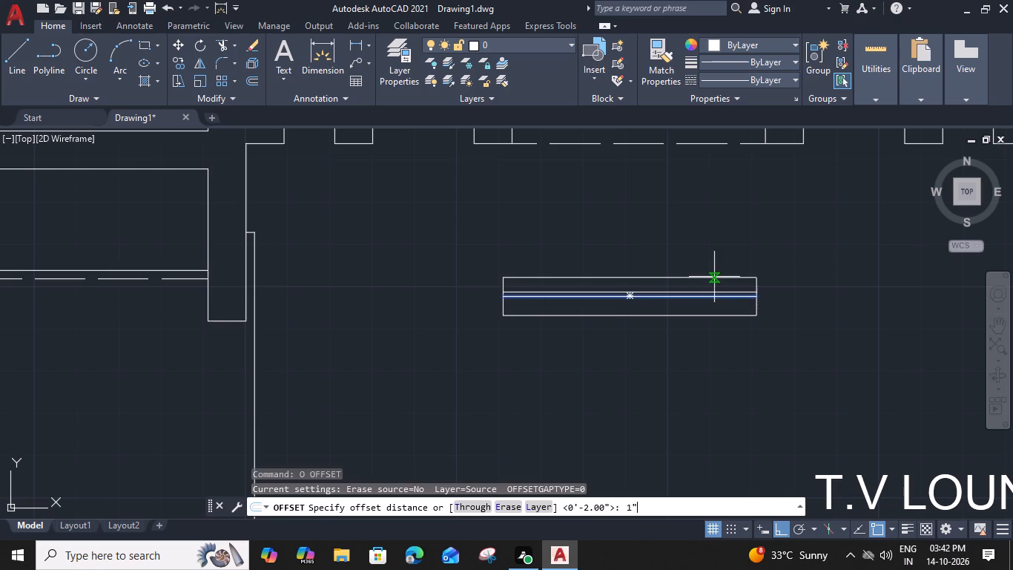
{"action": "scroll", "coordinate": [716, 269], "scroll_direction": "up", "scroll_amount": 2}
{"action": "left_click", "coordinate": [718, 269]}
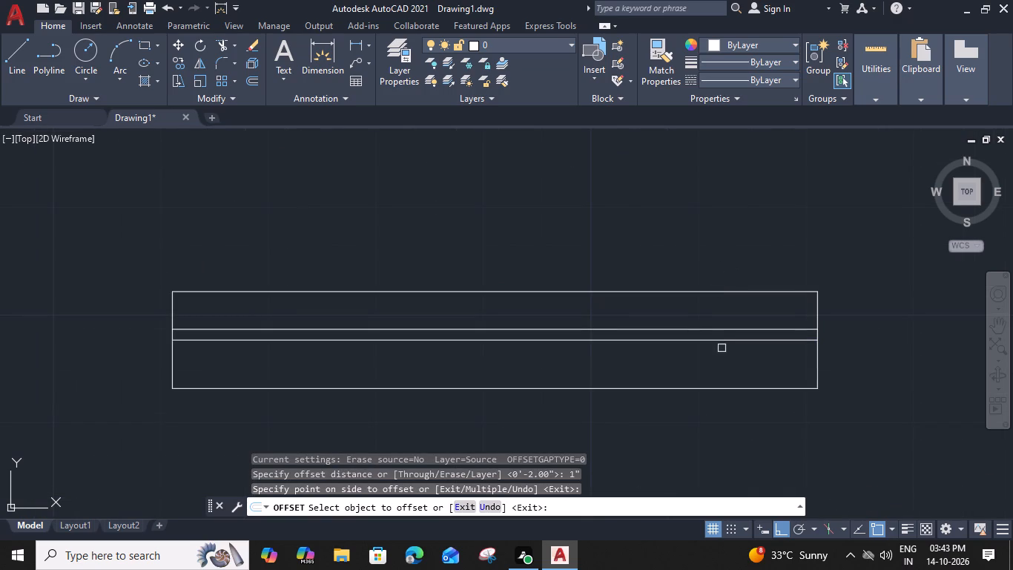
{"action": "left_click", "coordinate": [723, 343]}
{"action": "left_click", "coordinate": [721, 368]}
{"action": "key", "text": "Escape"}
Change the colour of the three inner lines to dark red.
{"action": "left_click", "coordinate": [733, 316]}
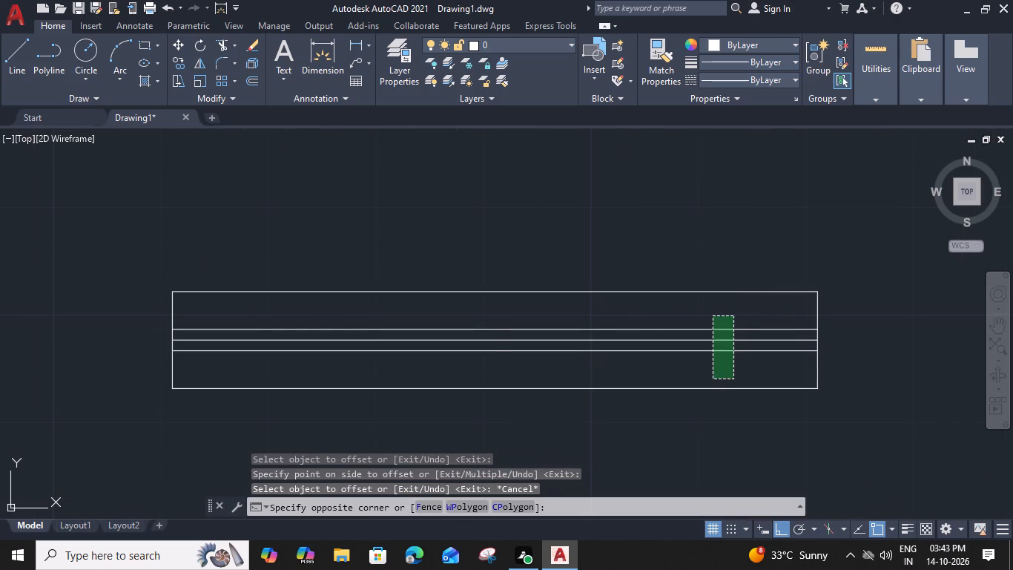
{"action": "left_click", "coordinate": [713, 379]}
{"action": "left_click", "coordinate": [742, 45]}
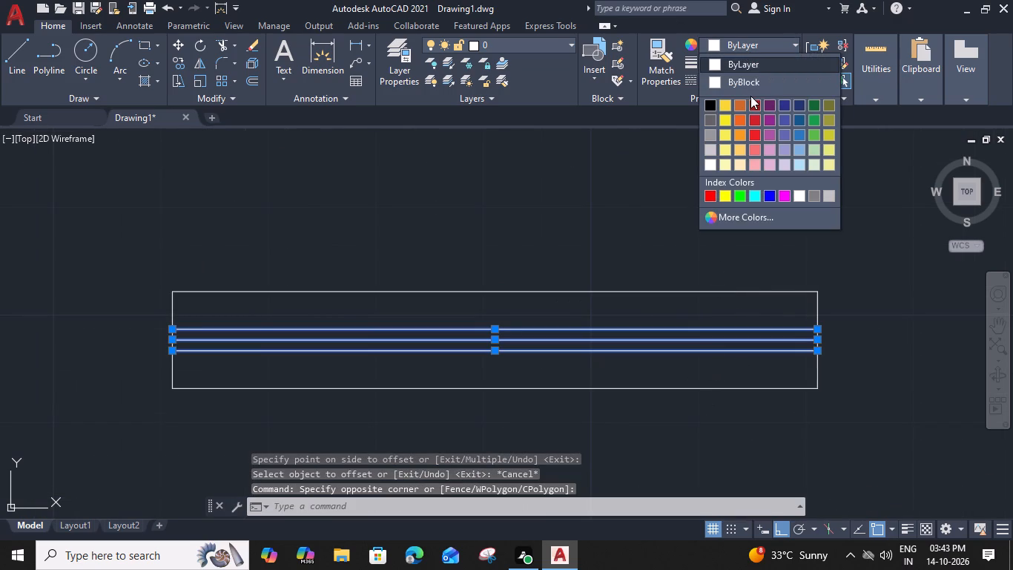
{"action": "left_click", "coordinate": [753, 102]}
{"action": "key", "text": "Escape"}
Group the rectangle and its three inner lines into one window symbol.
{"action": "left_click_drag", "start_coordinate": [840, 225], "coordinate": [840, 245]}
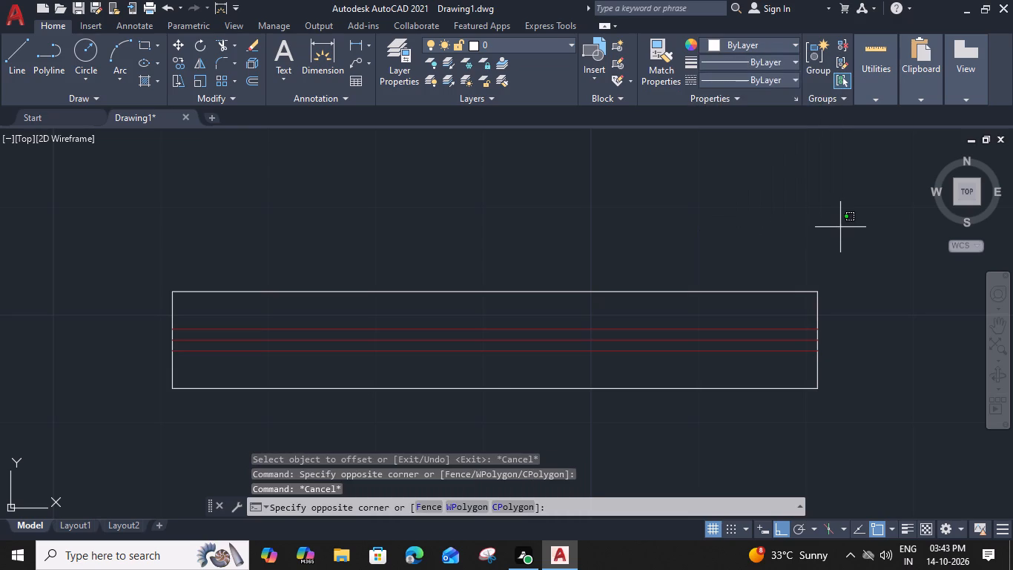
{"action": "left_click", "coordinate": [704, 420]}
{"action": "key", "text": "g"}
{"action": "key", "text": "space"}
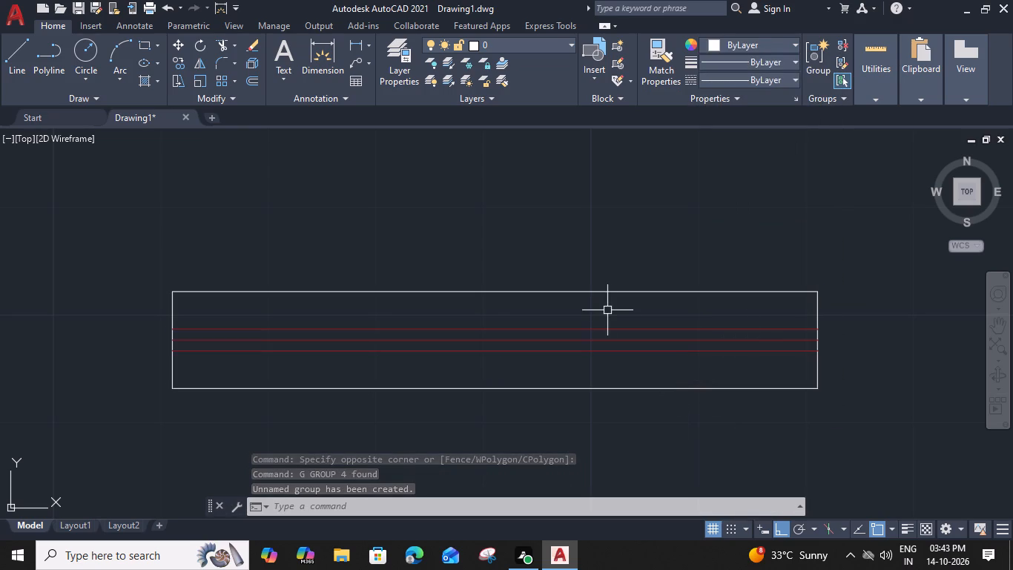
Copy the window group by its bottom midpoint into the wall between the rear 15'-6"X13'-6" bedroom and the back passage.
{"action": "left_click", "coordinate": [510, 294]}
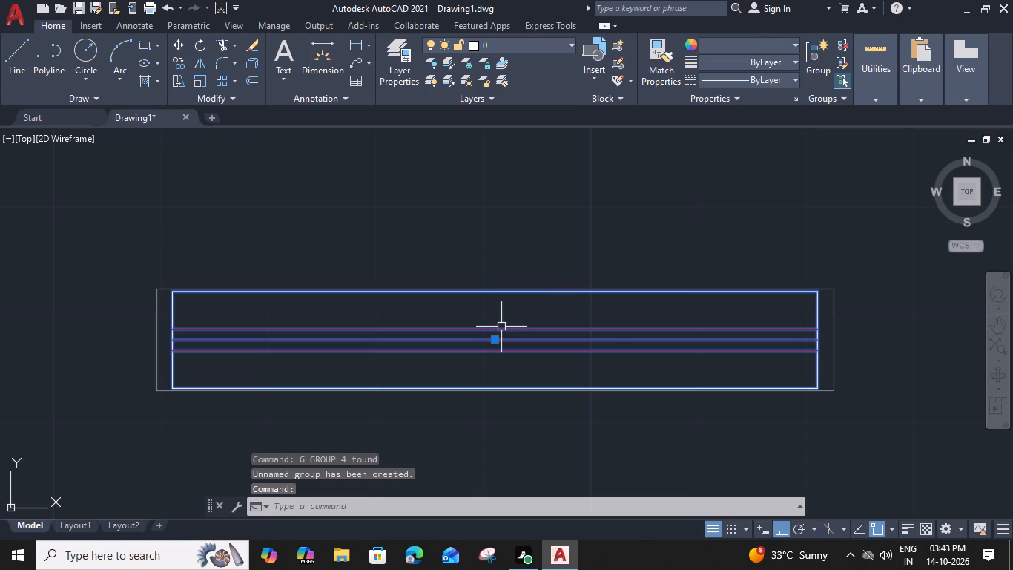
{"action": "type", "text": "CO"}
{"action": "key", "text": "space"}
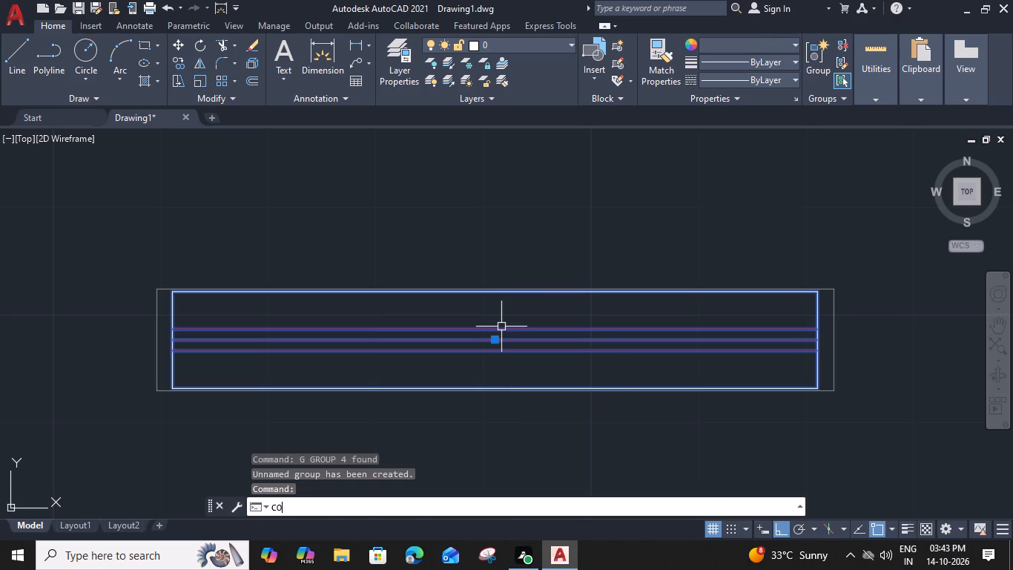
{"action": "left_click", "coordinate": [494, 390]}
{"action": "scroll", "coordinate": [494, 390], "scroll_direction": "down", "scroll_amount": 2}
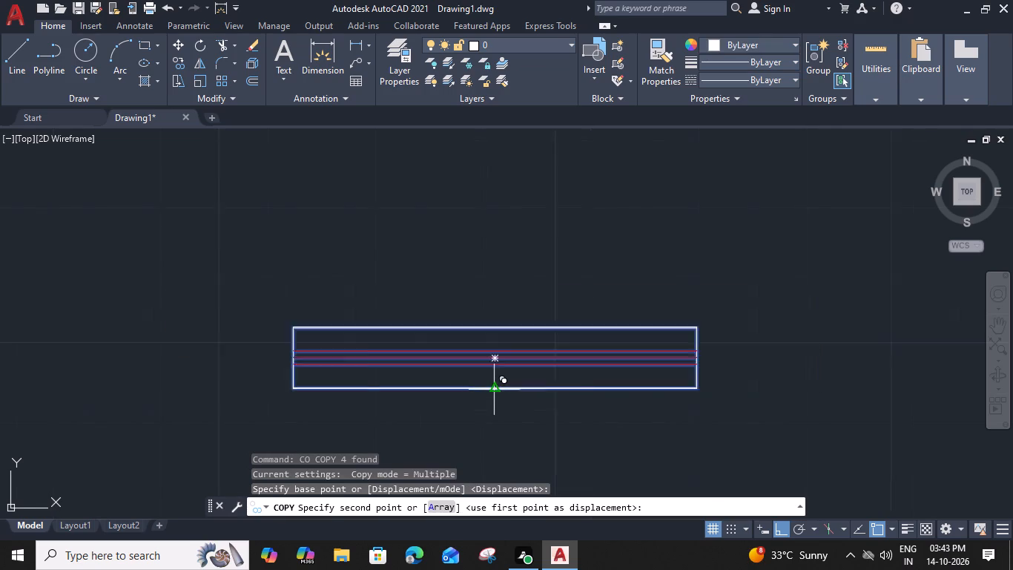
{"action": "scroll", "coordinate": [494, 390], "scroll_direction": "down", "scroll_amount": 1}
{"action": "middle_click_drag", "start_coordinate": [495, 237], "coordinate": [507, 376]}
{"action": "scroll", "coordinate": [502, 339], "scroll_direction": "down", "scroll_amount": 1}
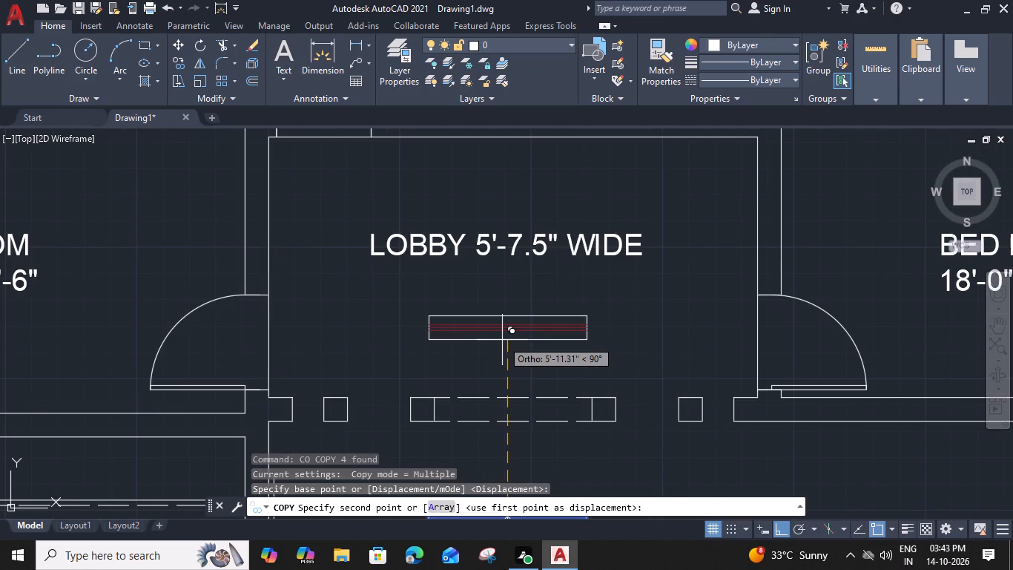
{"action": "middle_click_drag", "start_coordinate": [495, 243], "coordinate": [499, 437]}
{"action": "middle_click_drag", "start_coordinate": [478, 255], "coordinate": [481, 384]}
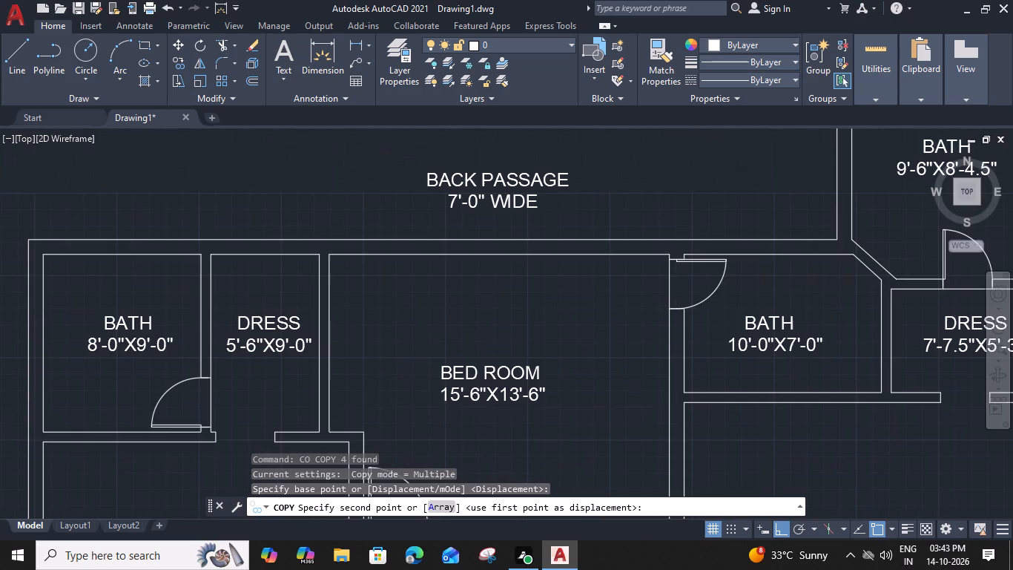
{"action": "left_click", "coordinate": [501, 256]}
Place another copy of the window in the wall between the 18'-0"X15'-0" bedroom and the patio.
{"action": "scroll", "coordinate": [481, 361], "scroll_direction": "down", "scroll_amount": 1}
{"action": "middle_click_drag", "start_coordinate": [487, 366], "coordinate": [500, 269]}
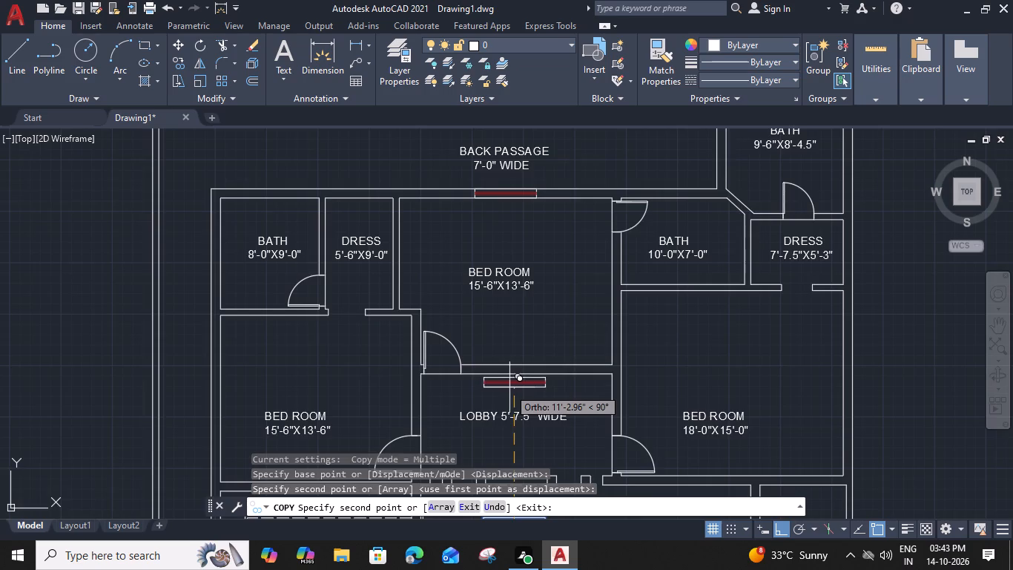
{"action": "middle_click_drag", "start_coordinate": [515, 383], "coordinate": [476, 259]}
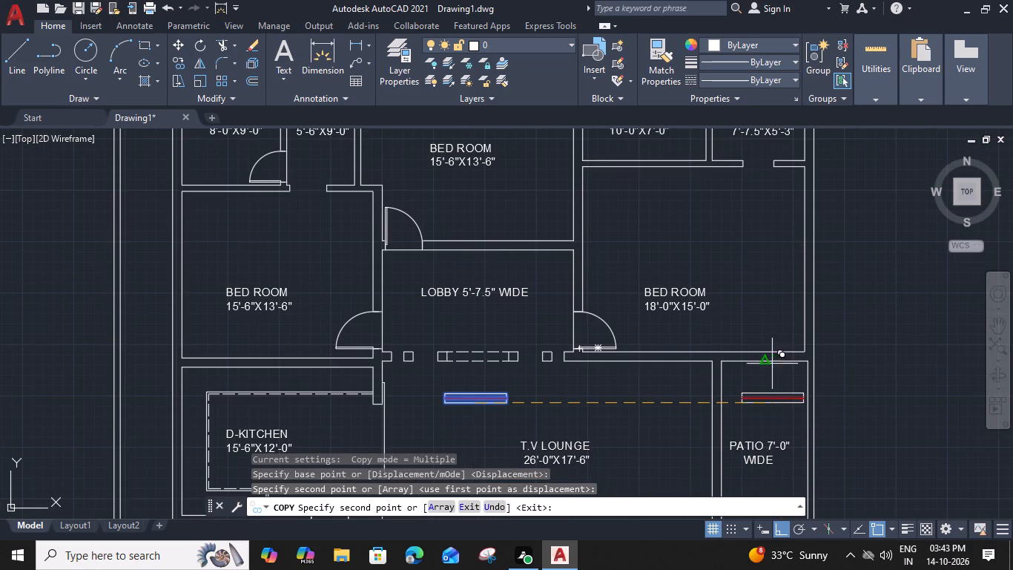
{"action": "left_click", "coordinate": [765, 359]}
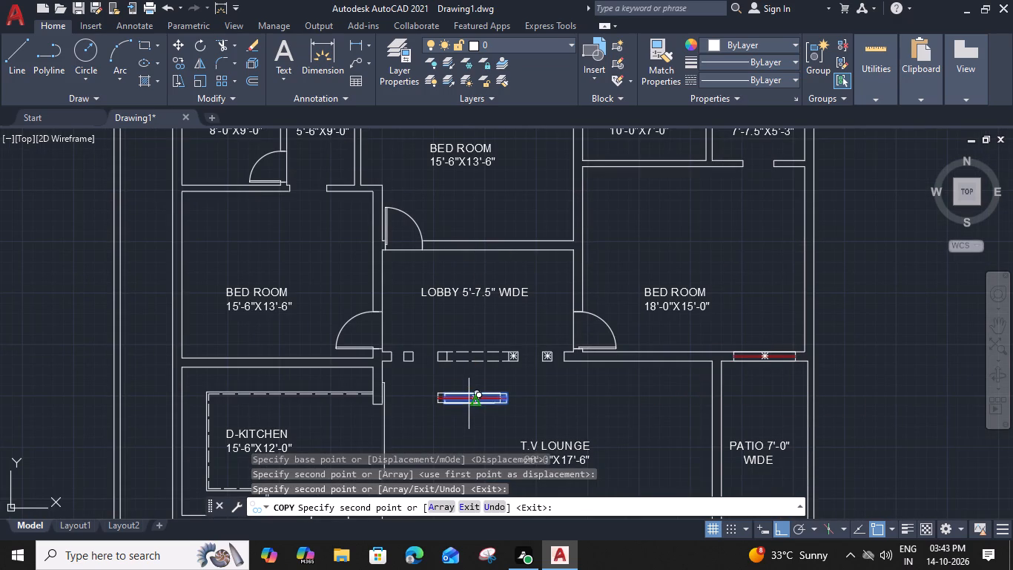
{"action": "middle_click_drag", "start_coordinate": [481, 386], "coordinate": [509, 282]}
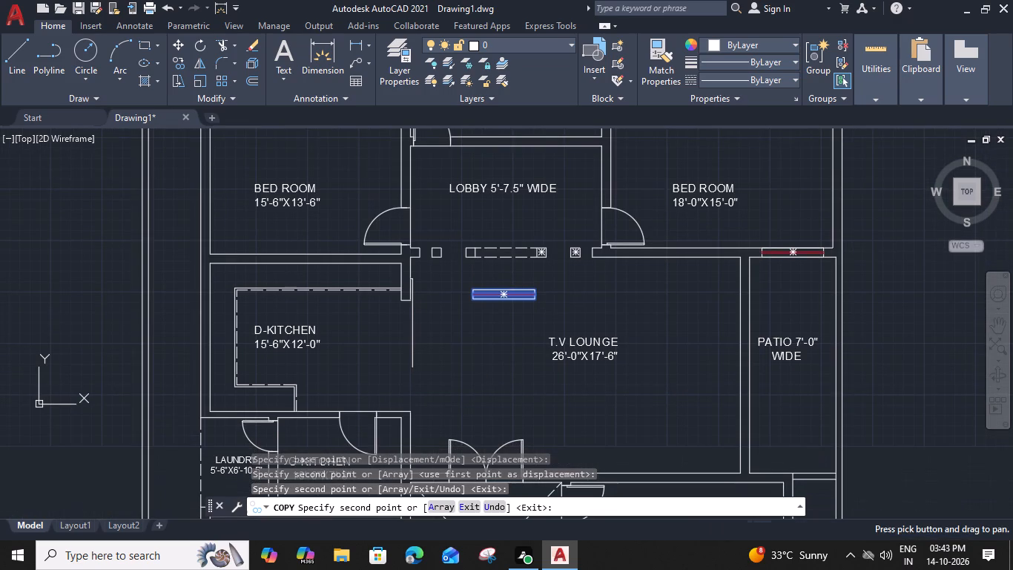
{"action": "middle_click_drag", "start_coordinate": [564, 353], "coordinate": [556, 289]}
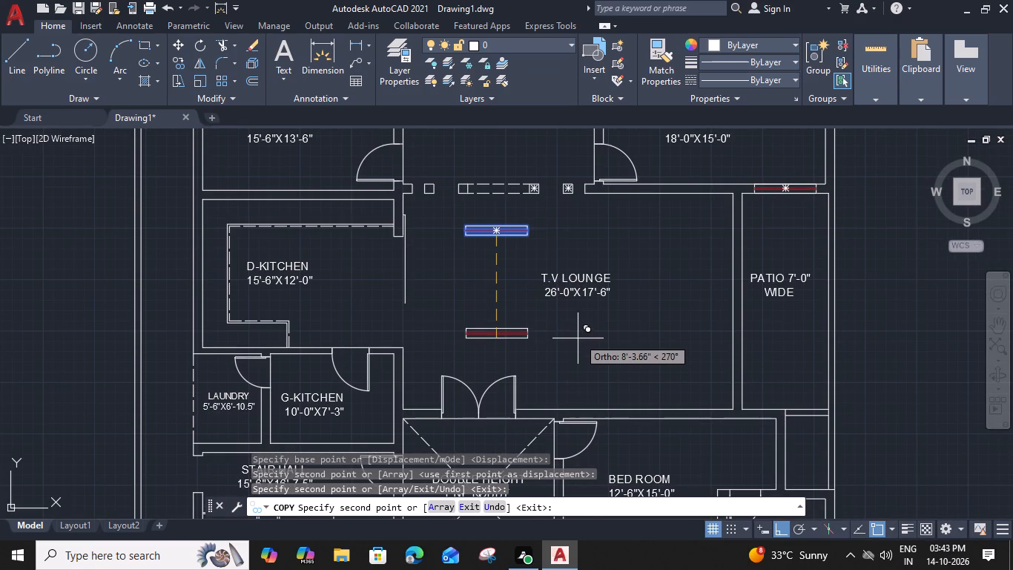
{"action": "key", "text": "Escape"}
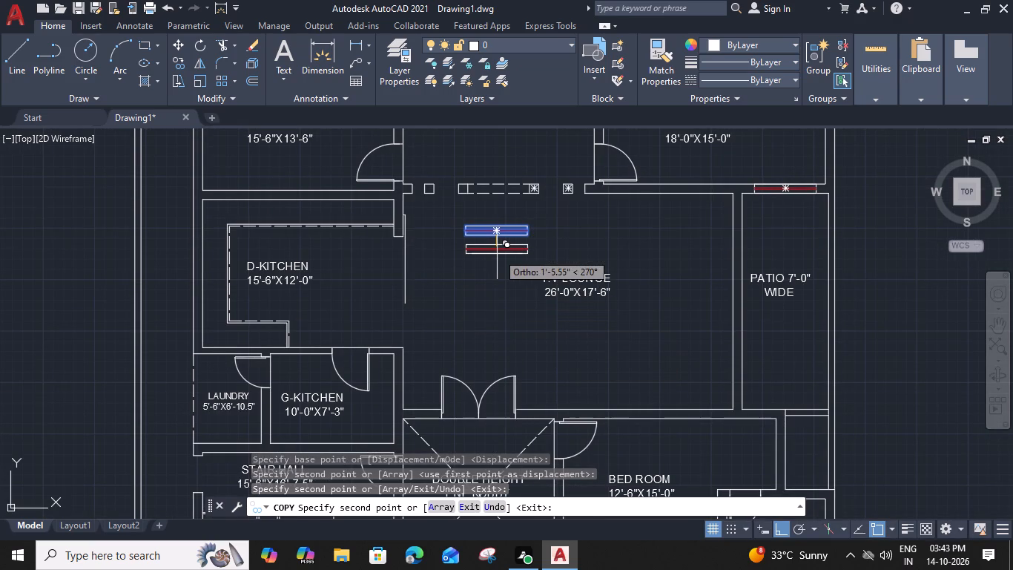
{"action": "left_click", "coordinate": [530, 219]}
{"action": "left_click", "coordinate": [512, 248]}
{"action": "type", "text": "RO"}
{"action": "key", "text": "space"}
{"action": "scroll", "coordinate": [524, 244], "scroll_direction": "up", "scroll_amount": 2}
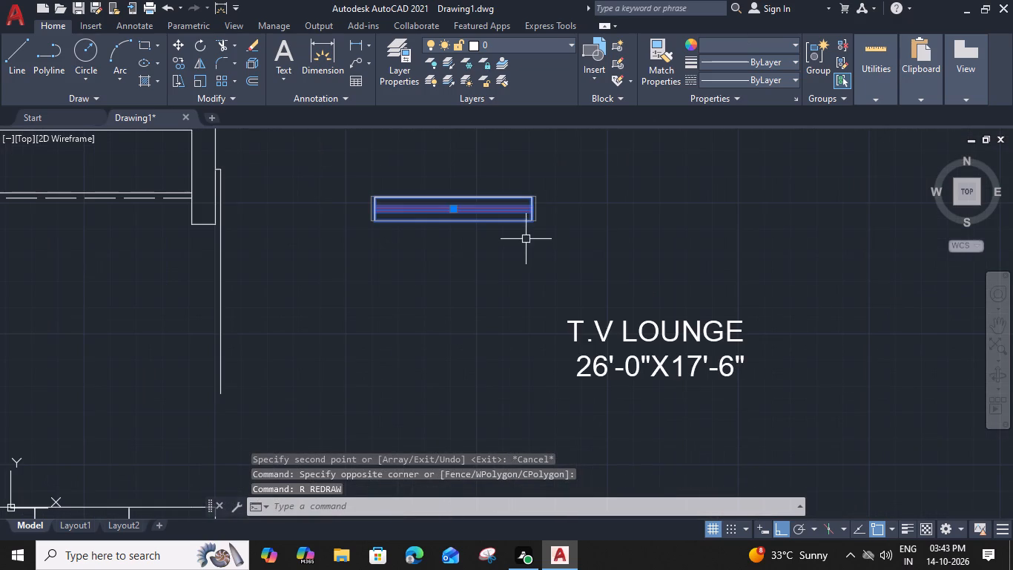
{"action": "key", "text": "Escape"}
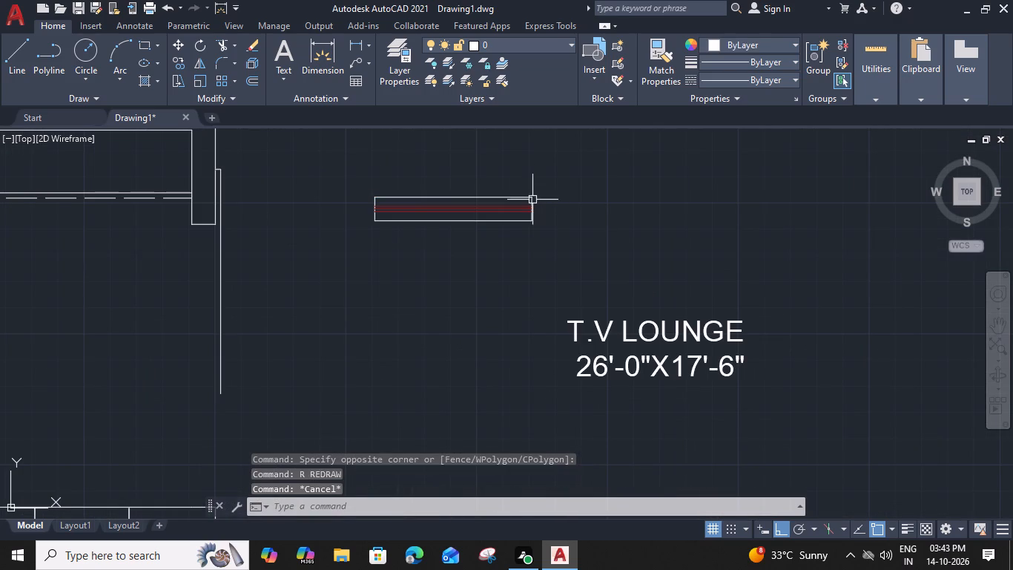
Rotate the original window group in the T.V lounge 90 degrees clockwise about its upper-right corner.
{"action": "left_click_drag", "start_coordinate": [543, 183], "coordinate": [537, 194]}
{"action": "left_click", "coordinate": [449, 298]}
{"action": "key", "text": "r"}
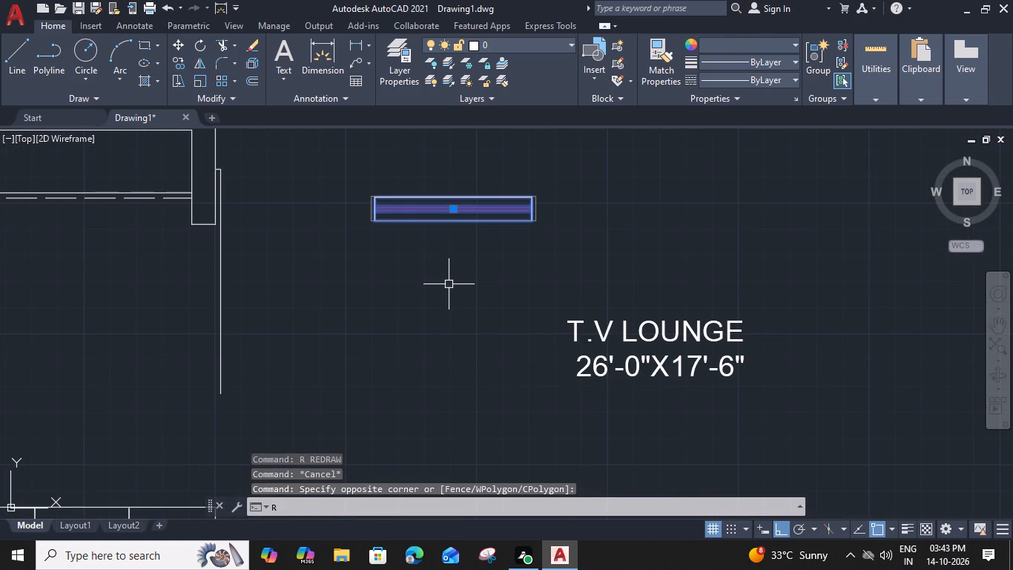
{"action": "type", "text": "O"}
{"action": "key", "text": "space"}
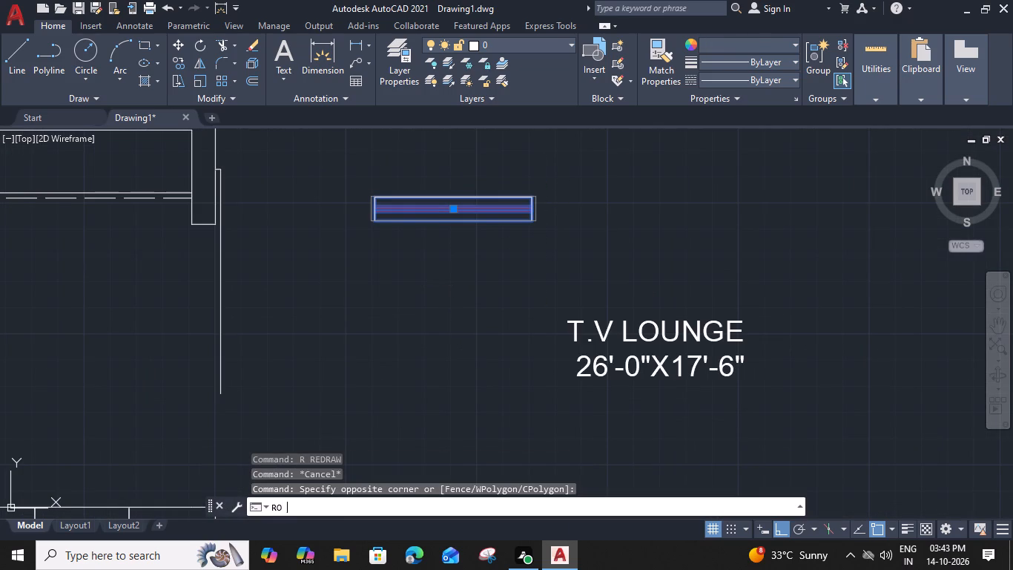
{"action": "left_click", "coordinate": [532, 198]}
{"action": "scroll", "coordinate": [534, 214], "scroll_direction": "up", "scroll_amount": 3}
{"action": "left_click", "coordinate": [527, 228]}
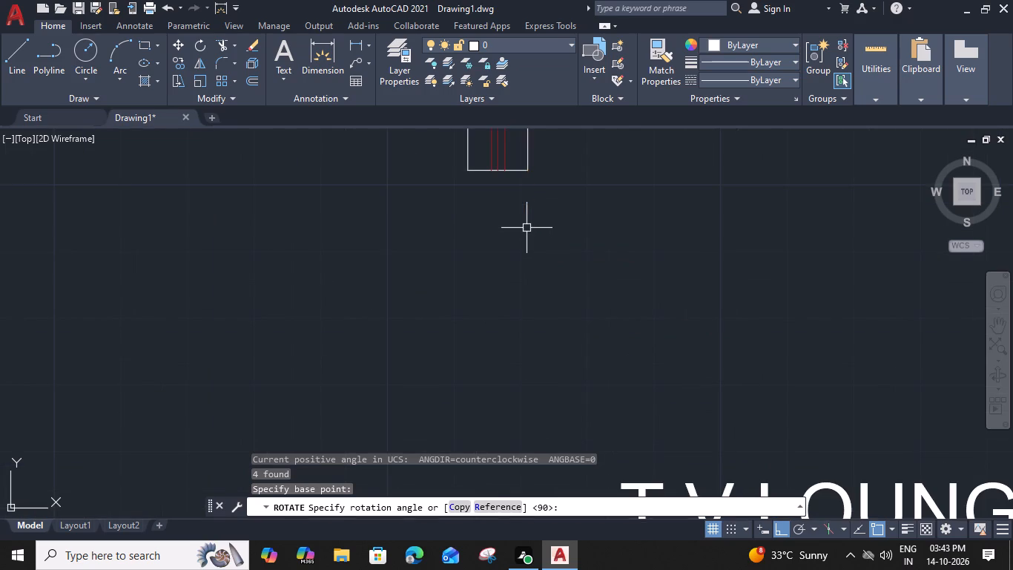
Move the rotated window group by the midpoint of its long edge into the outer wall of the 15'-6"X13'-6" bedroom beside D-Kitchen.
{"action": "scroll", "coordinate": [527, 228], "scroll_direction": "down", "scroll_amount": 3}
{"action": "middle_click_drag", "start_coordinate": [527, 228], "coordinate": [527, 303]}
{"action": "left_click", "coordinate": [550, 278]}
{"action": "left_click", "coordinate": [438, 319]}
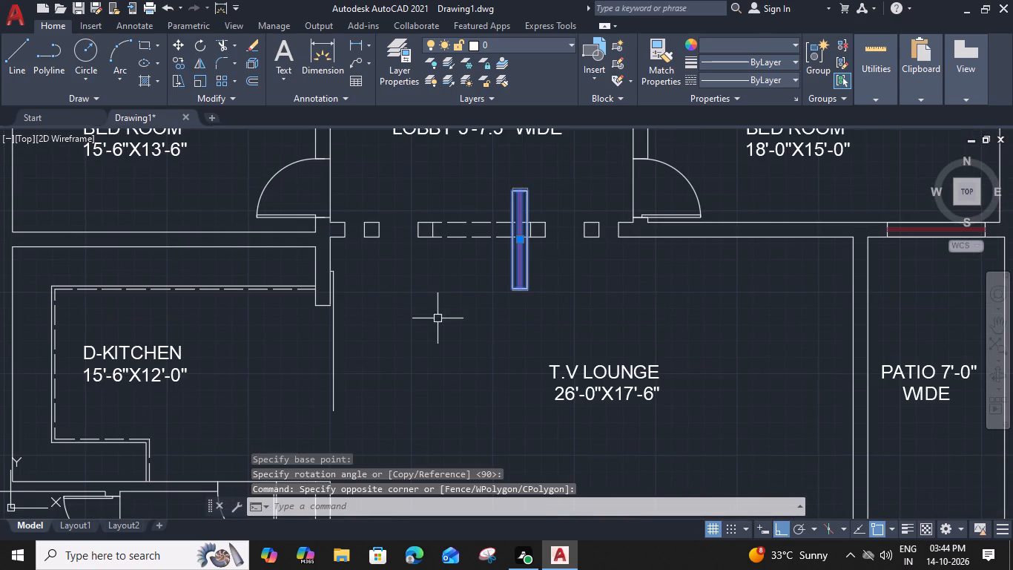
{"action": "type", "text": "M"}
{"action": "key", "text": "space"}
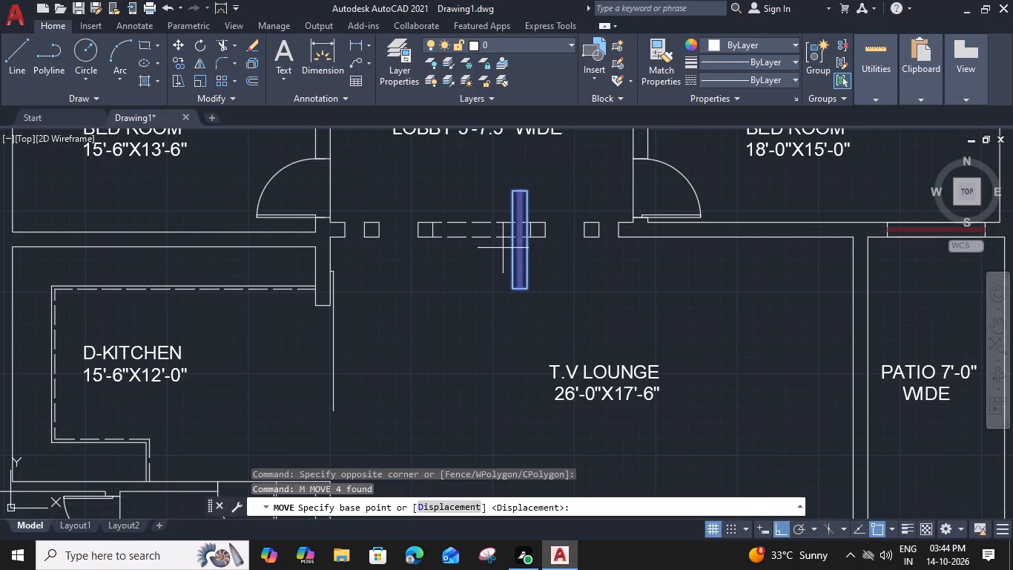
{"action": "left_click", "coordinate": [528, 243]}
{"action": "scroll", "coordinate": [527, 243], "scroll_direction": "down", "scroll_amount": 2}
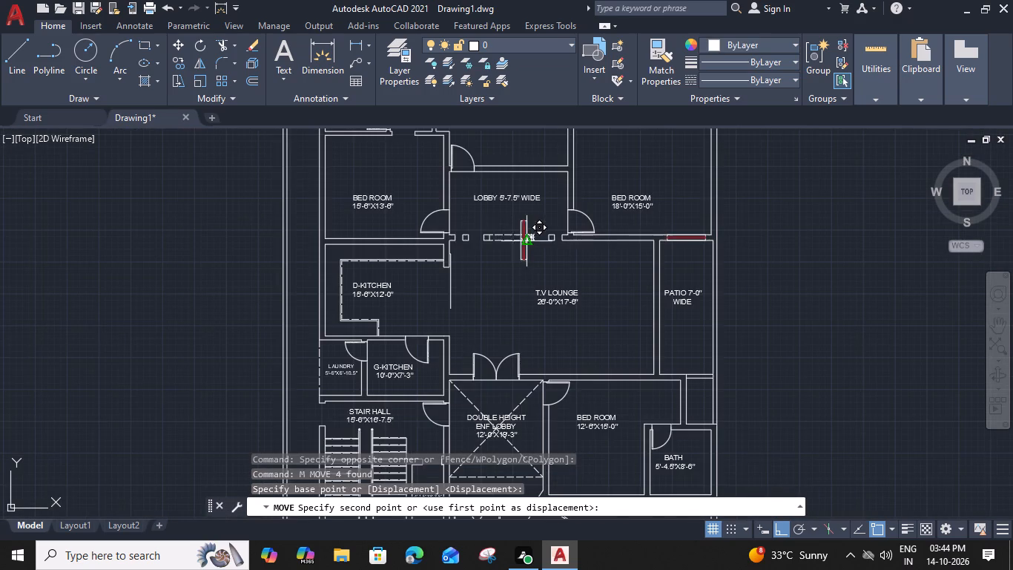
{"action": "middle_click_drag", "start_coordinate": [462, 244], "coordinate": [490, 298]}
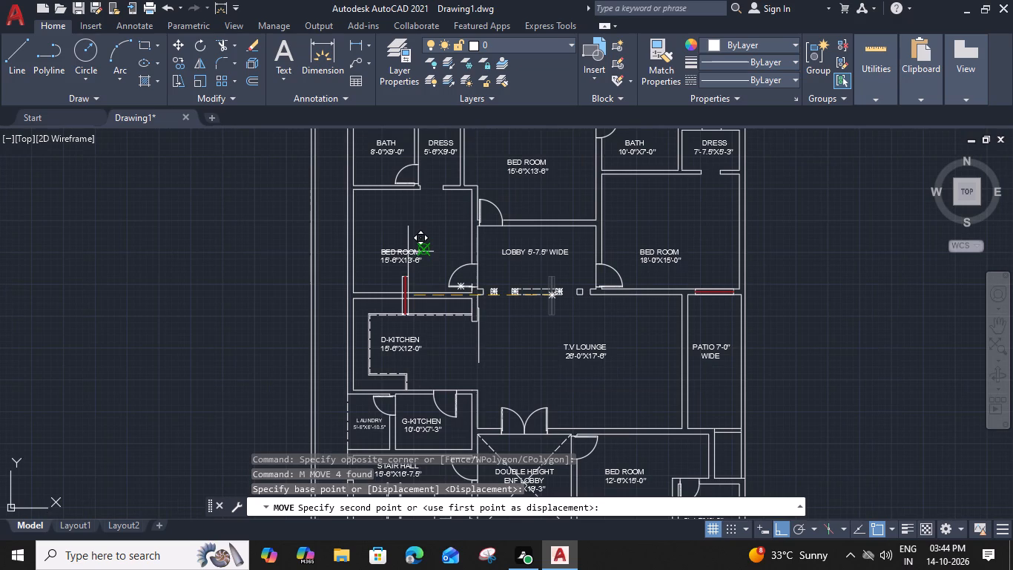
{"action": "left_click", "coordinate": [353, 240]}
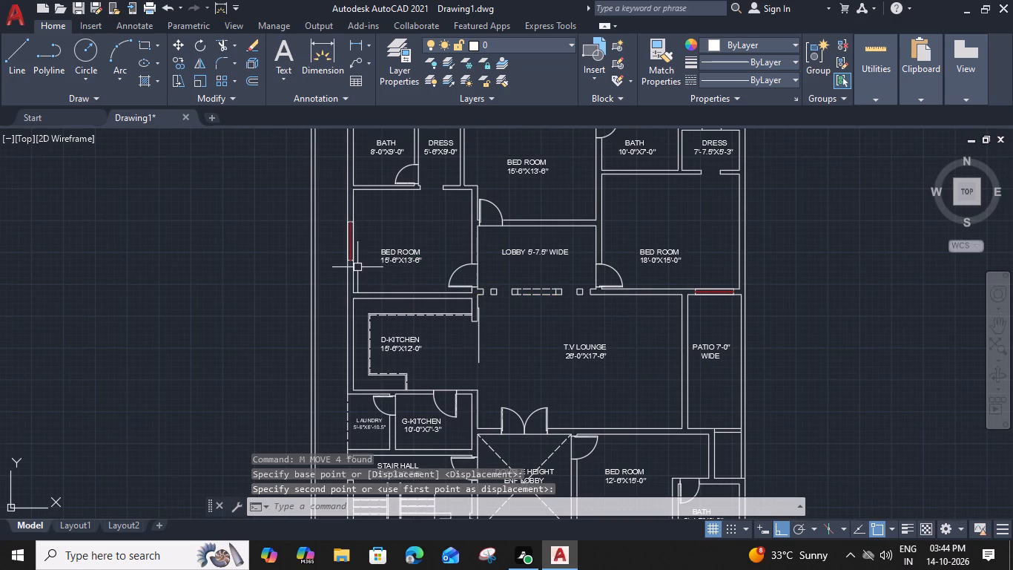
Copy the bedroom's vertical window by its inner-edge midpoint into the wall between the T.V lounge and the patio.
{"action": "scroll", "coordinate": [348, 258], "scroll_direction": "up", "scroll_amount": 2}
{"action": "left_click", "coordinate": [352, 261]}
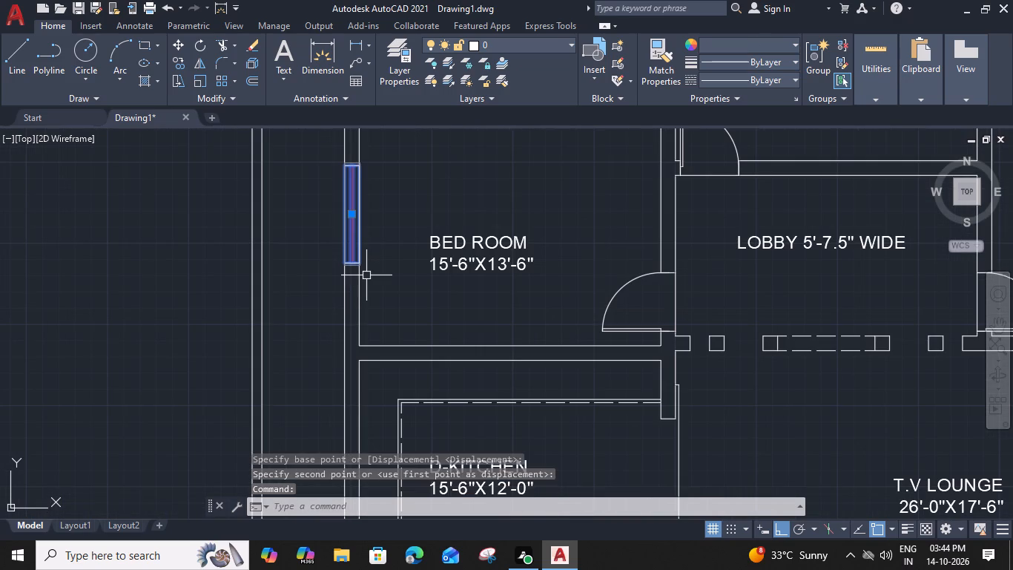
{"action": "key", "text": "m"}
{"action": "key", "text": "BackSpace"}
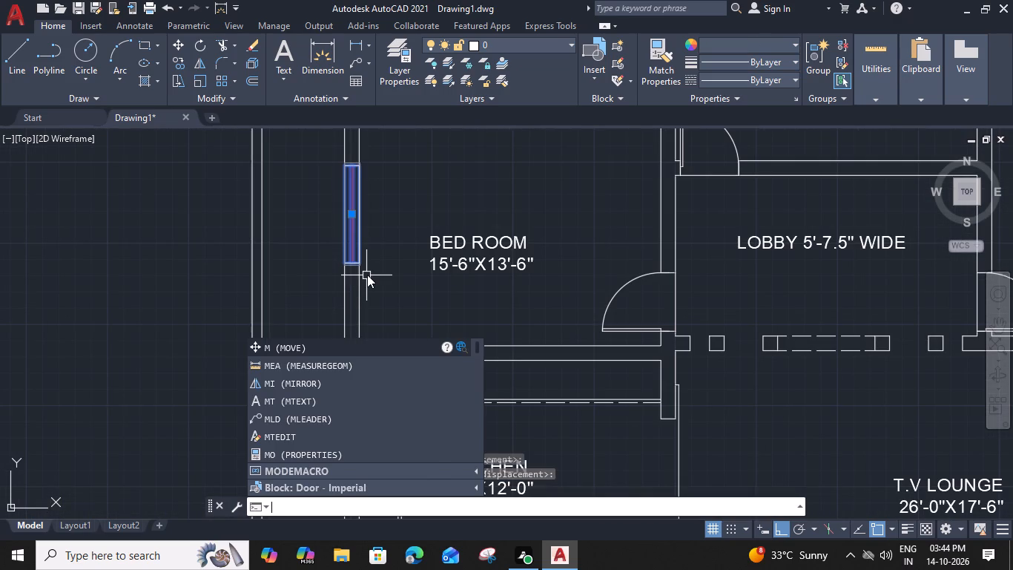
{"action": "type", "text": "CO"}
{"action": "key", "text": "space"}
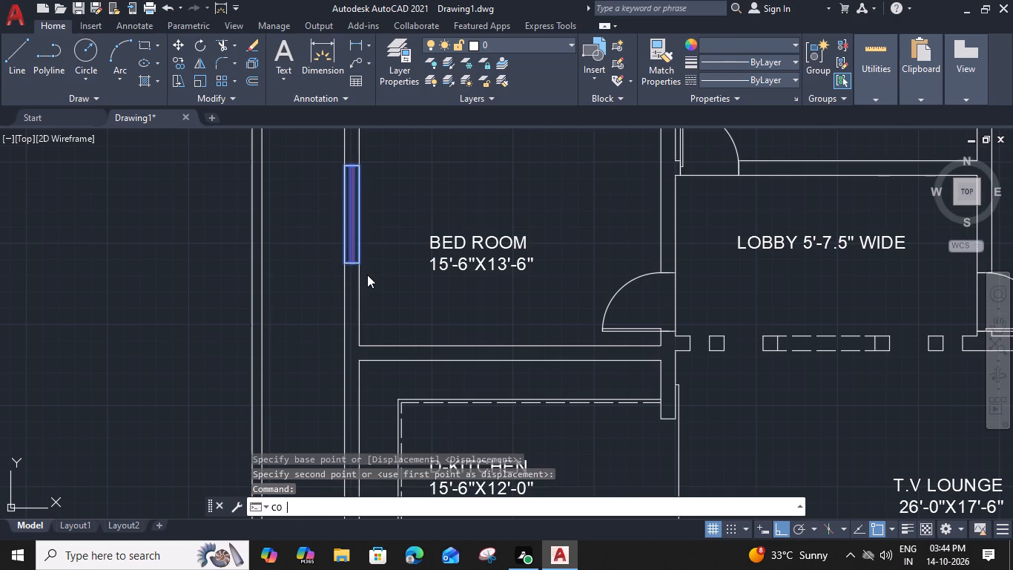
{"action": "left_click", "coordinate": [362, 214]}
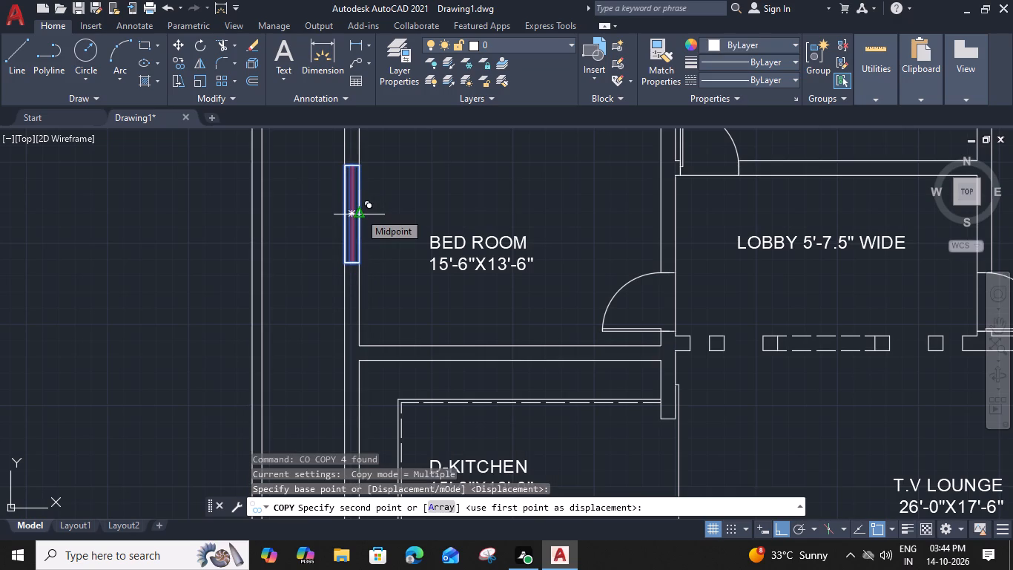
{"action": "scroll", "coordinate": [431, 212], "scroll_direction": "down", "scroll_amount": 2}
{"action": "middle_click_drag", "start_coordinate": [459, 237], "coordinate": [300, 217]}
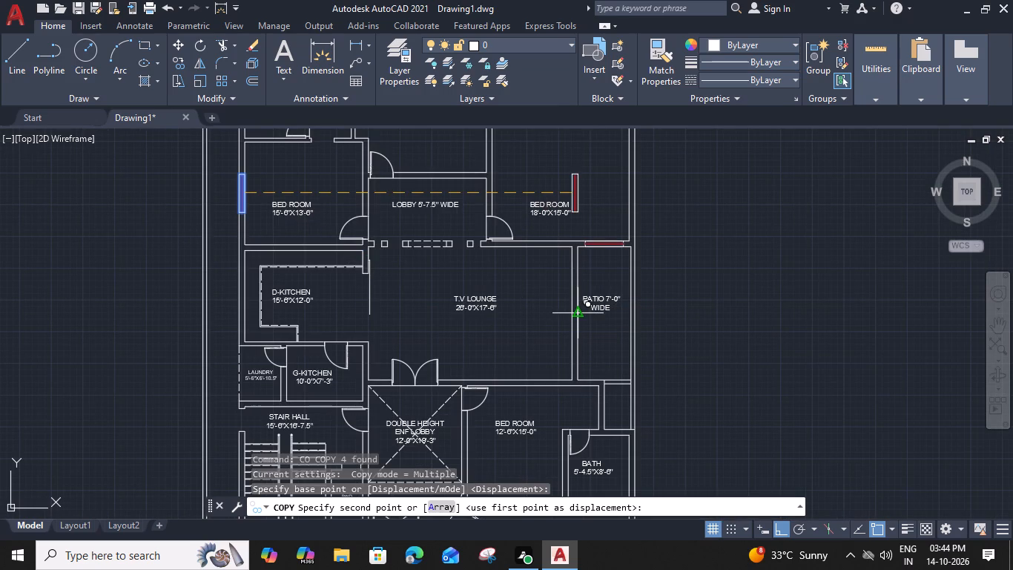
{"action": "left_click", "coordinate": [580, 312]}
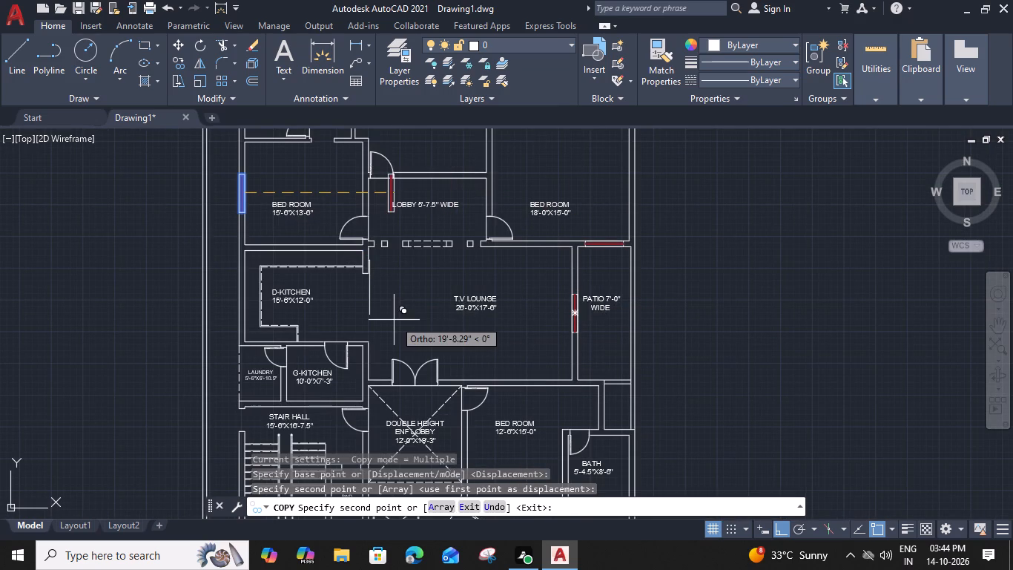
Place two more copies of the vertical window, in the outer walls of D-Kitchen and the stair hall.
{"action": "middle_click_drag", "start_coordinate": [395, 320], "coordinate": [480, 320]}
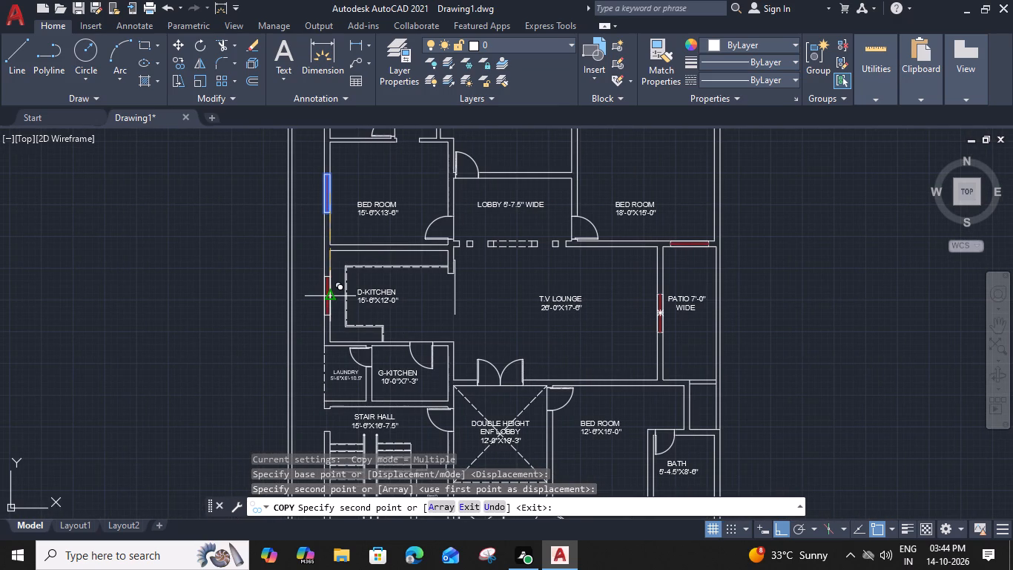
{"action": "left_click", "coordinate": [327, 296]}
{"action": "middle_click_drag", "start_coordinate": [337, 375], "coordinate": [355, 264]}
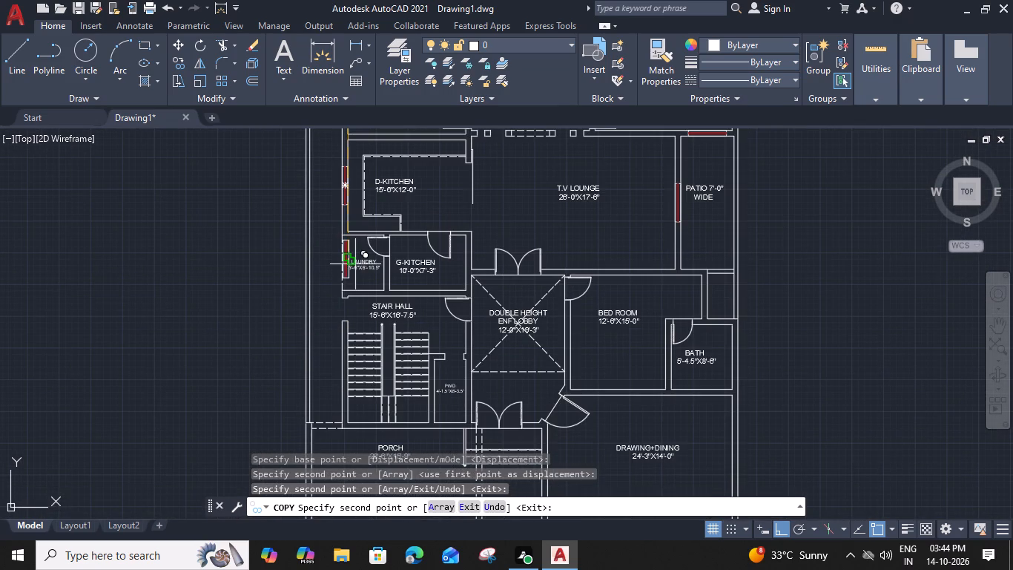
{"action": "scroll", "coordinate": [349, 378], "scroll_direction": "up", "scroll_amount": 3}
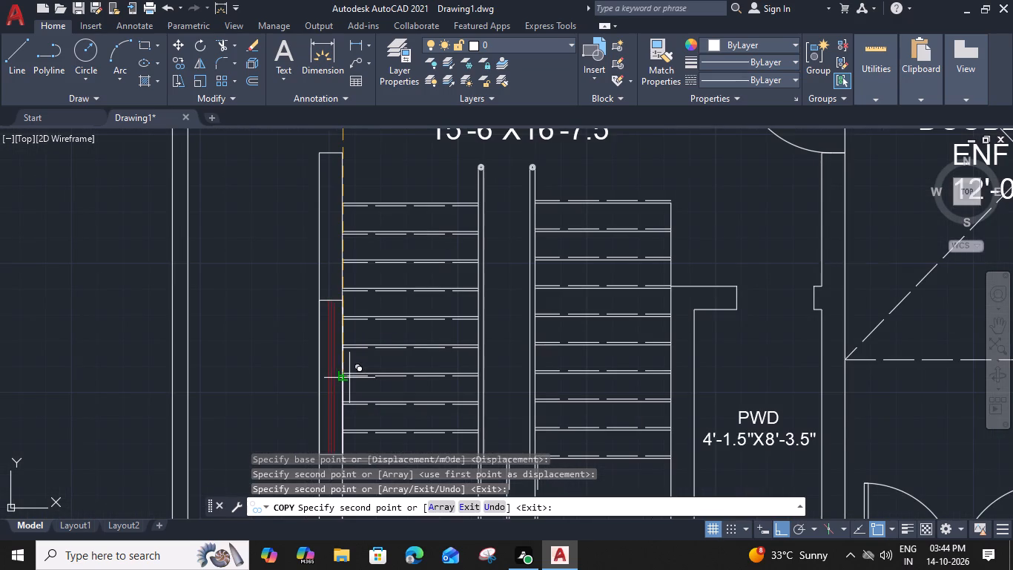
{"action": "left_click", "coordinate": [343, 357]}
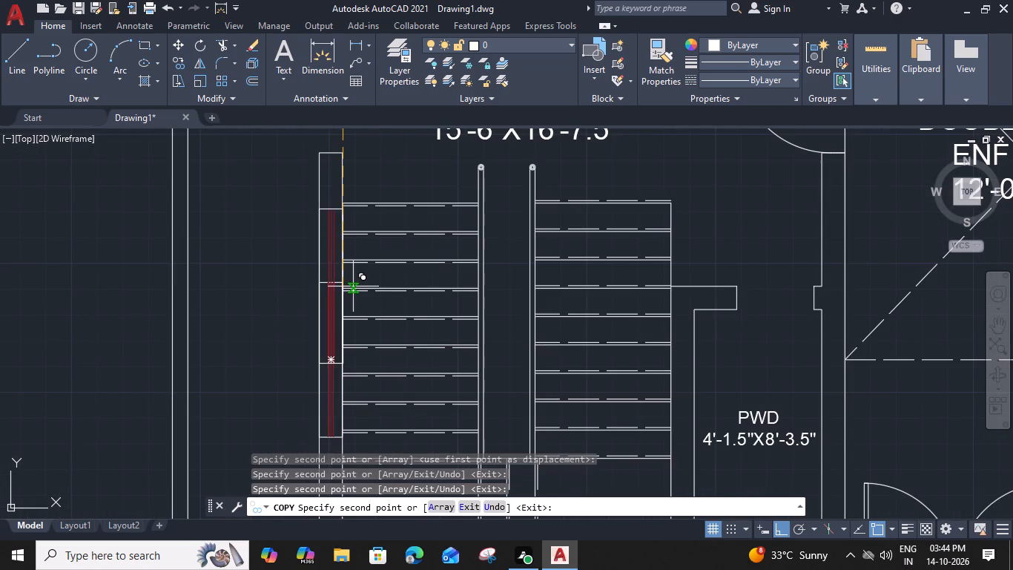
{"action": "key", "text": "Escape"}
{"action": "scroll", "coordinate": [377, 374], "scroll_direction": "down", "scroll_amount": 1}
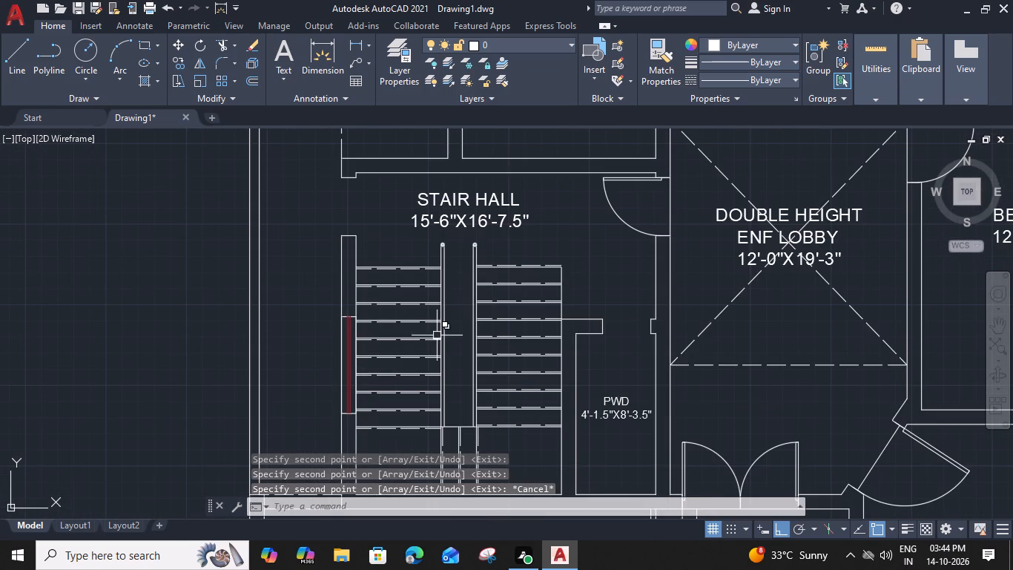
Ungroup the window in the stair hall's outer wall.
{"action": "middle_click_drag", "start_coordinate": [441, 335], "coordinate": [455, 278]}
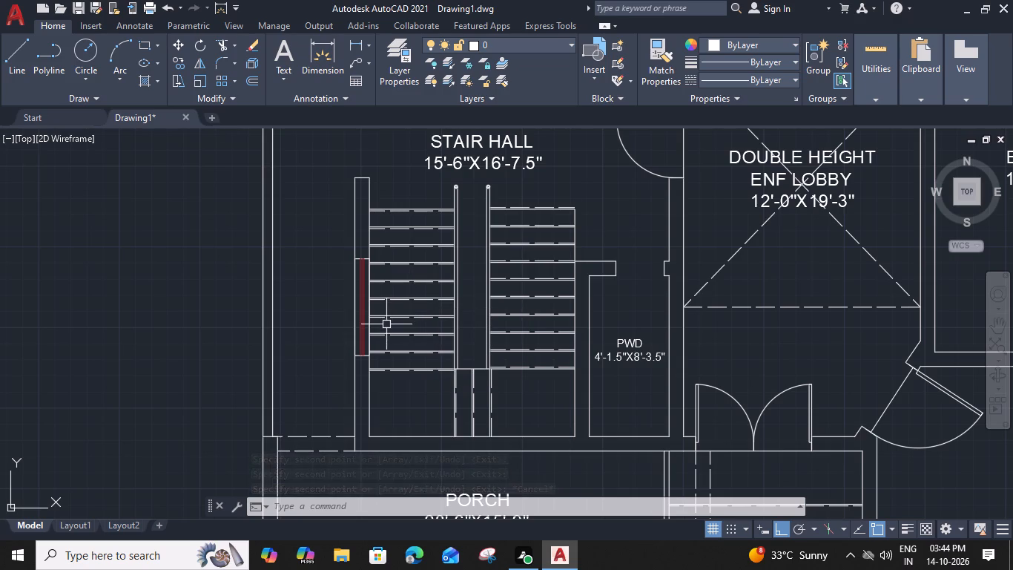
{"action": "scroll", "coordinate": [363, 358], "scroll_direction": "up", "scroll_amount": 1}
{"action": "left_click", "coordinate": [360, 358]}
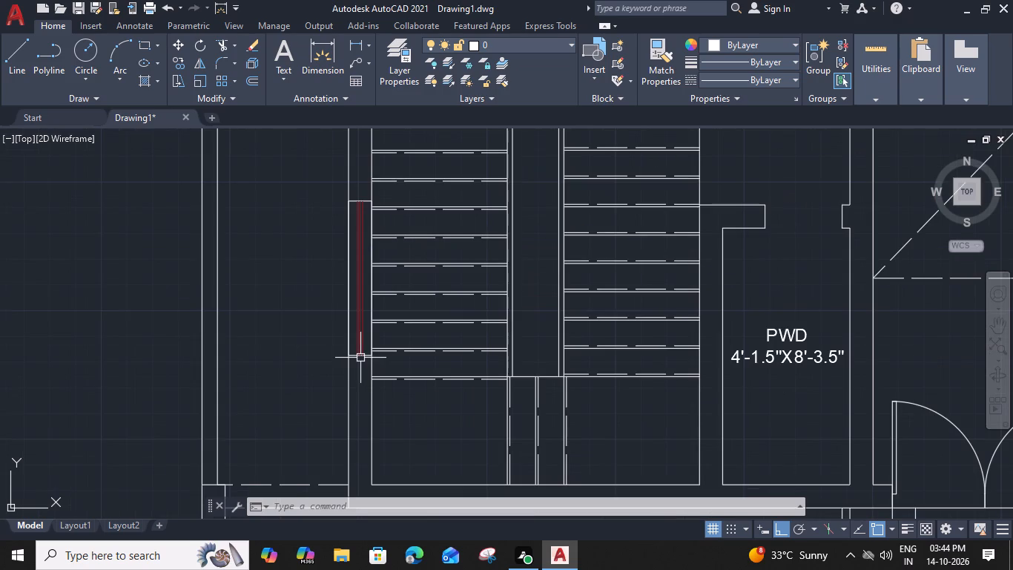
{"action": "type", "text": "UNG"}
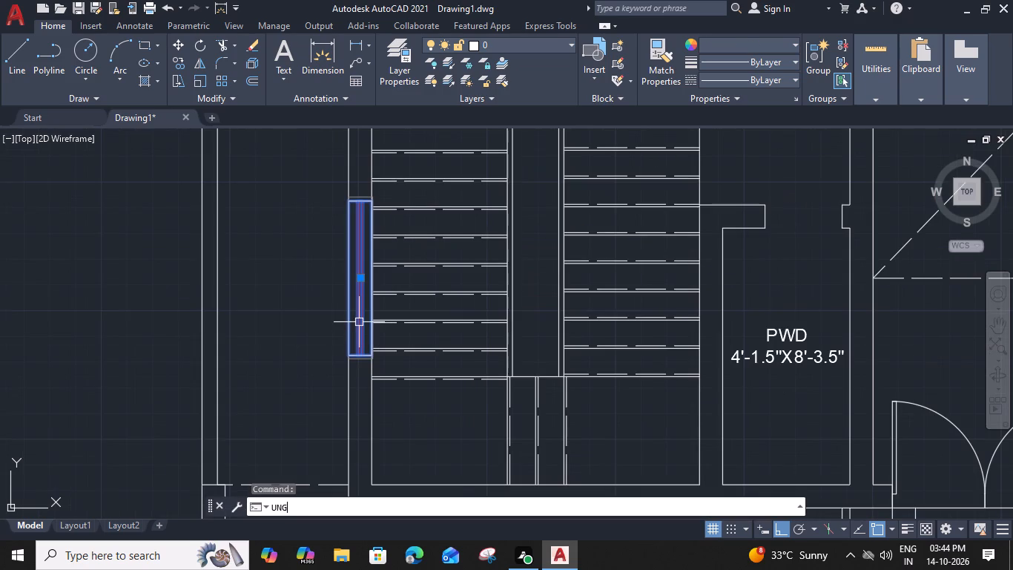
{"action": "key", "text": "space"}
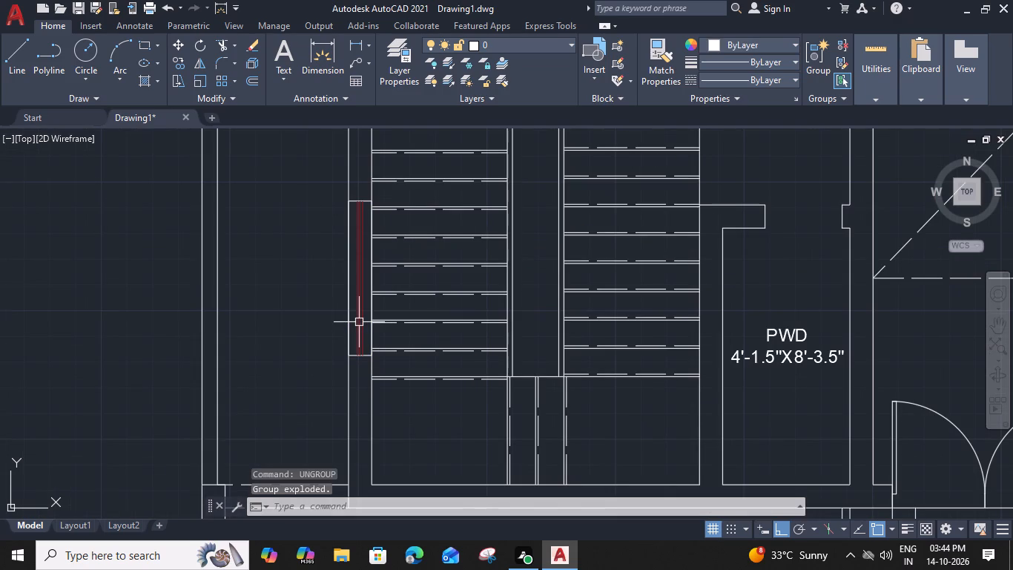
Stretch both short ends of the stair hall window's rectangle outward by 1' each.
{"action": "scroll", "coordinate": [372, 175], "scroll_direction": "up", "scroll_amount": 3}
{"action": "left_click", "coordinate": [353, 249]}
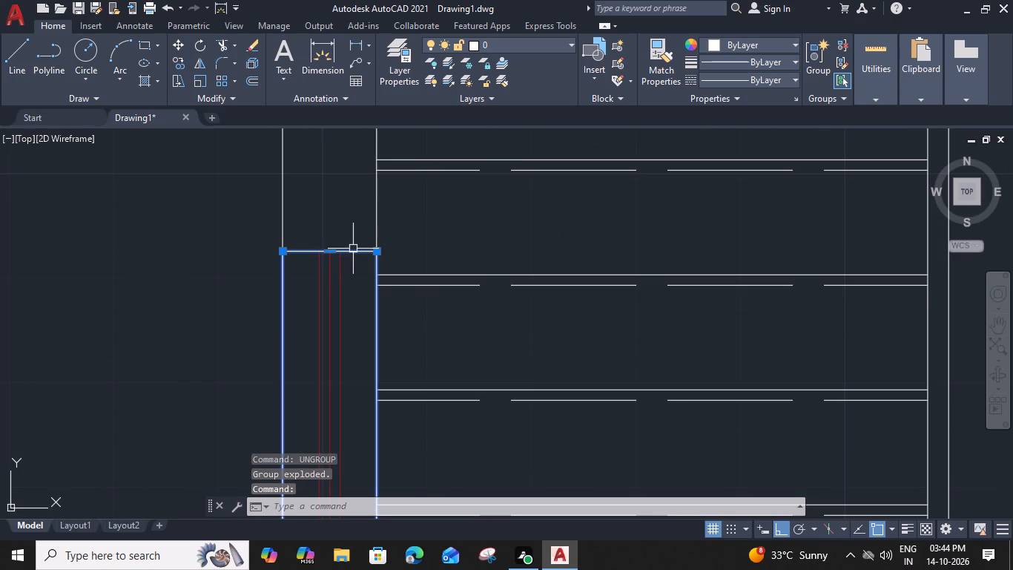
{"action": "left_click", "coordinate": [331, 249]}
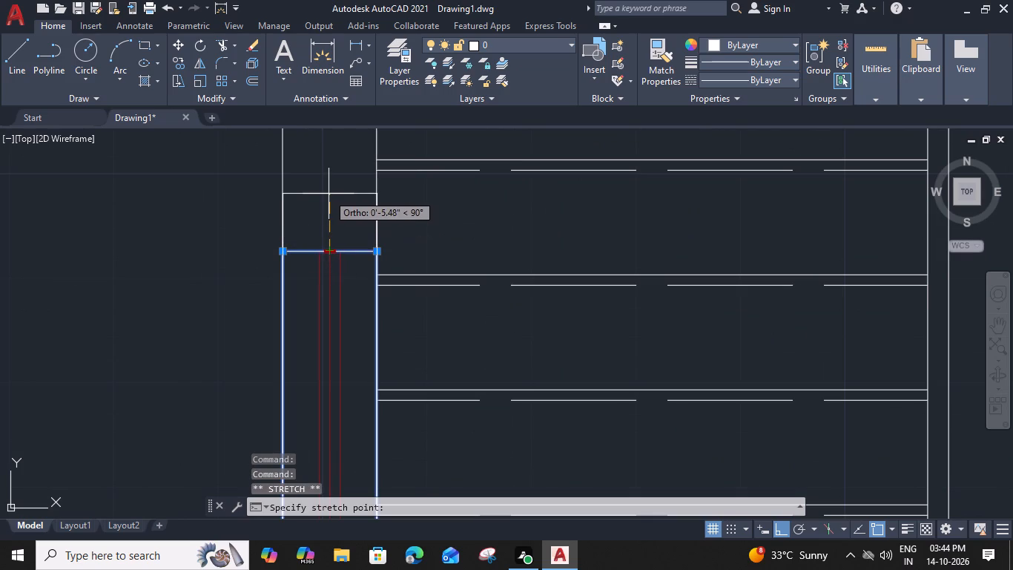
{"action": "type", "text": "1'"}
{"action": "key", "text": "space"}
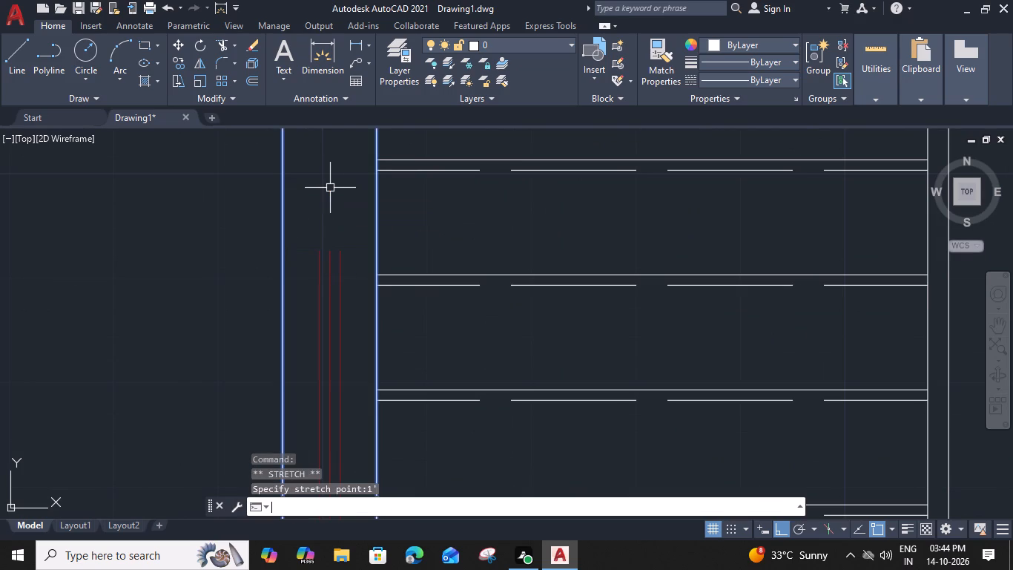
{"action": "scroll", "coordinate": [330, 188], "scroll_direction": "down", "scroll_amount": 3}
{"action": "middle_click_drag", "start_coordinate": [356, 315], "coordinate": [380, 204]}
{"action": "scroll", "coordinate": [355, 255], "scroll_direction": "up", "scroll_amount": 2}
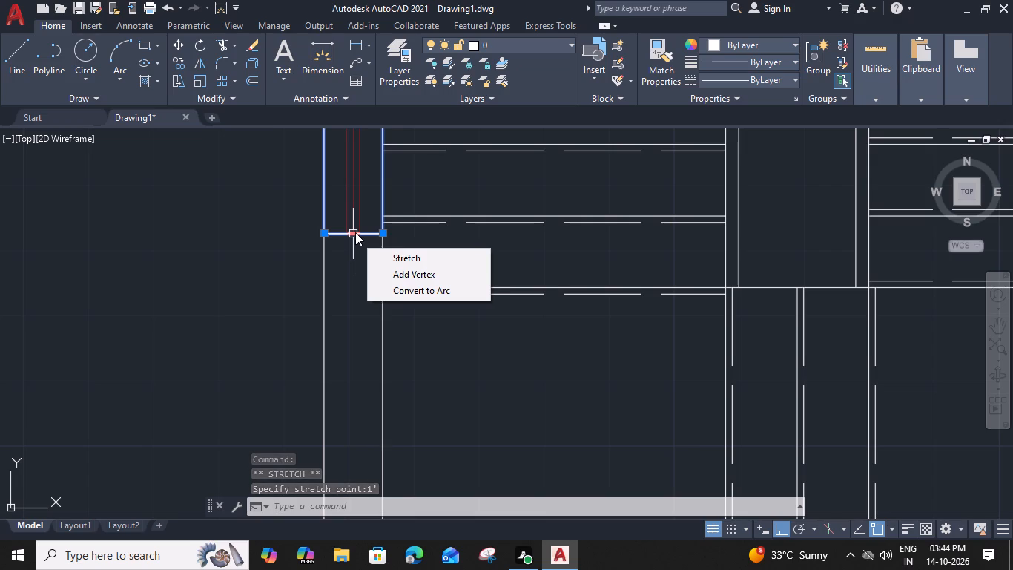
{"action": "left_click", "coordinate": [355, 232]}
{"action": "type", "text": "1'"}
{"action": "key", "text": "space"}
{"action": "key", "text": "Escape"}
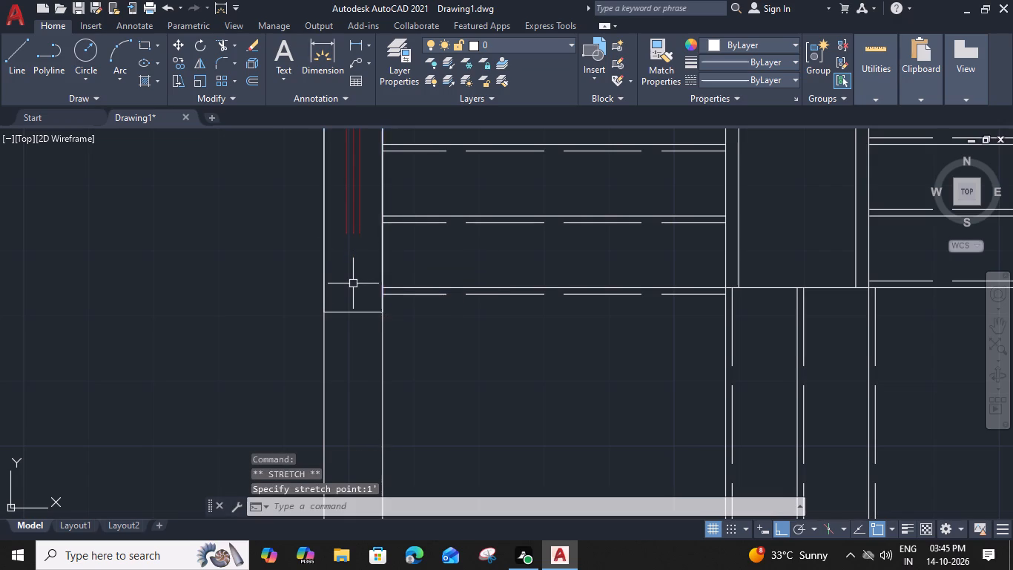
Extend the stair hall window's three inner lines to both stretched ends of the rectangle.
{"action": "key", "text": "e"}
{"action": "key", "text": "x"}
{"action": "key", "text": "space"}
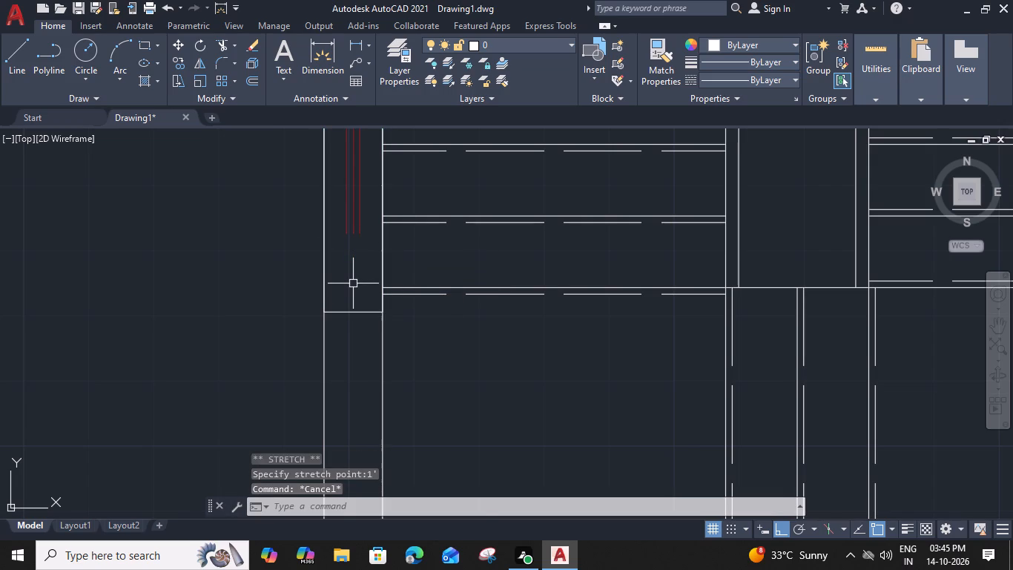
{"action": "left_click", "coordinate": [368, 204]}
{"action": "left_click", "coordinate": [340, 223]}
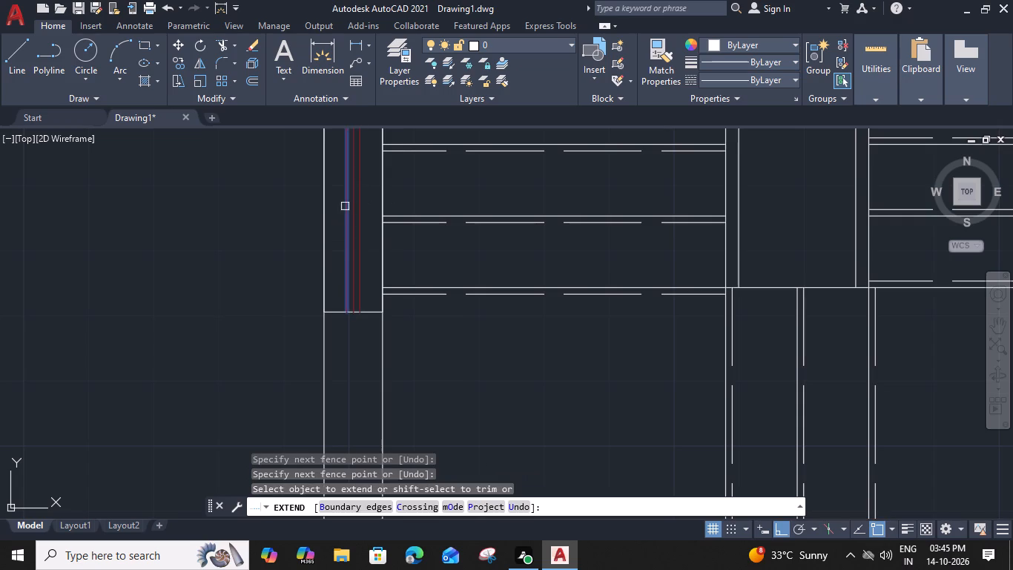
{"action": "scroll", "coordinate": [354, 196], "scroll_direction": "down", "scroll_amount": 2}
{"action": "middle_click_drag", "start_coordinate": [370, 194], "coordinate": [380, 301]}
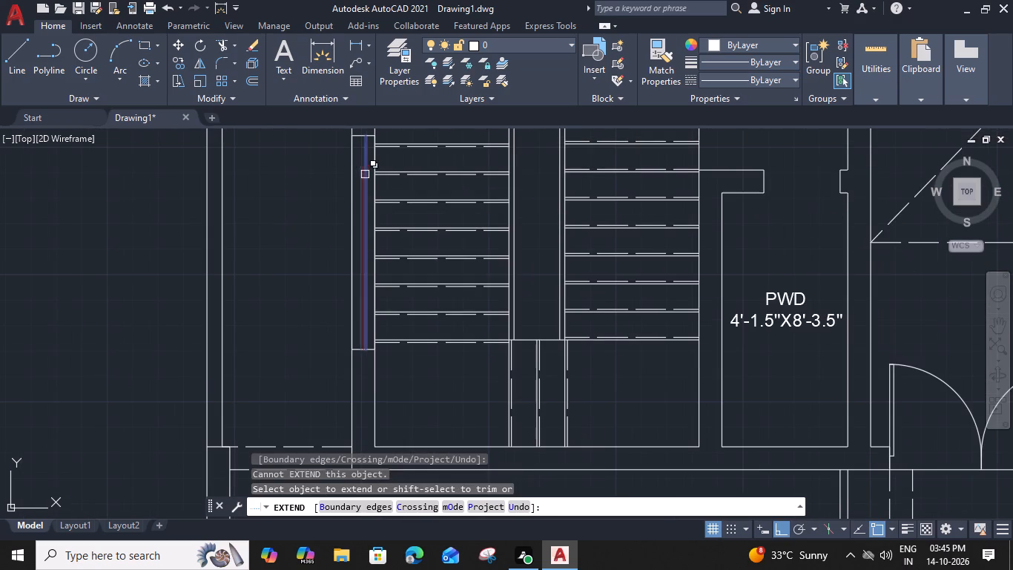
{"action": "middle_click_drag", "start_coordinate": [373, 169], "coordinate": [377, 187]}
{"action": "scroll", "coordinate": [377, 186], "scroll_direction": "up", "scroll_amount": 2}
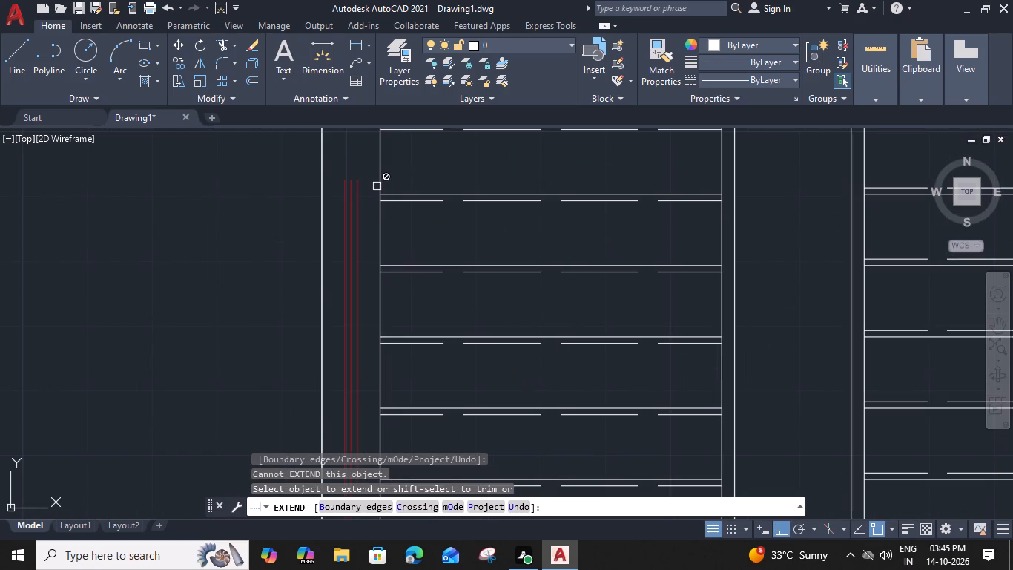
{"action": "middle_click_drag", "start_coordinate": [366, 194], "coordinate": [377, 248]}
{"action": "left_click", "coordinate": [377, 248]}
{"action": "left_click", "coordinate": [349, 259]}
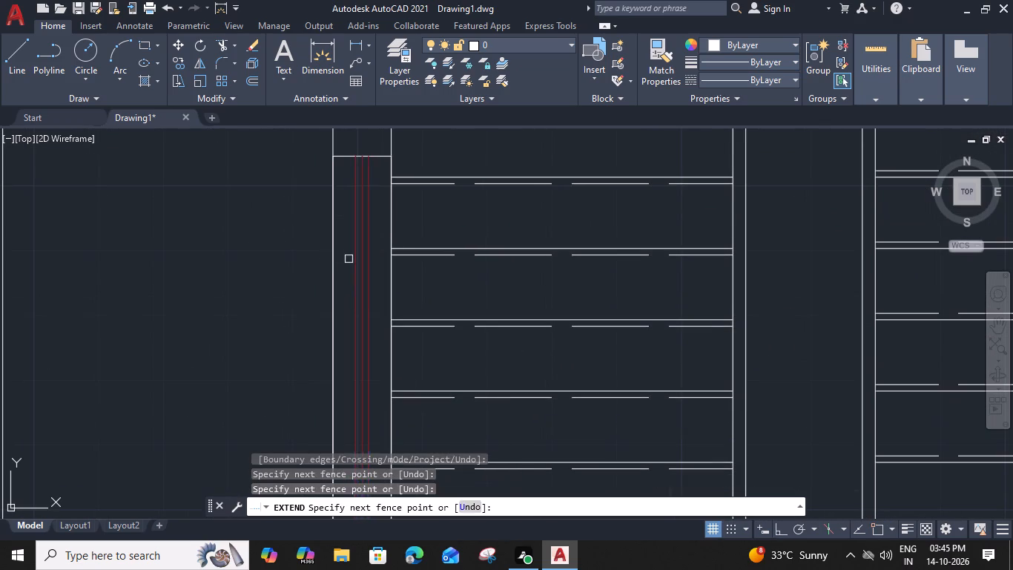
{"action": "key", "text": "Escape"}
Group the lengthened stair hall window's rectangle and three inner lines into one object.
{"action": "left_click", "coordinate": [376, 151]}
{"action": "left_click", "coordinate": [344, 202]}
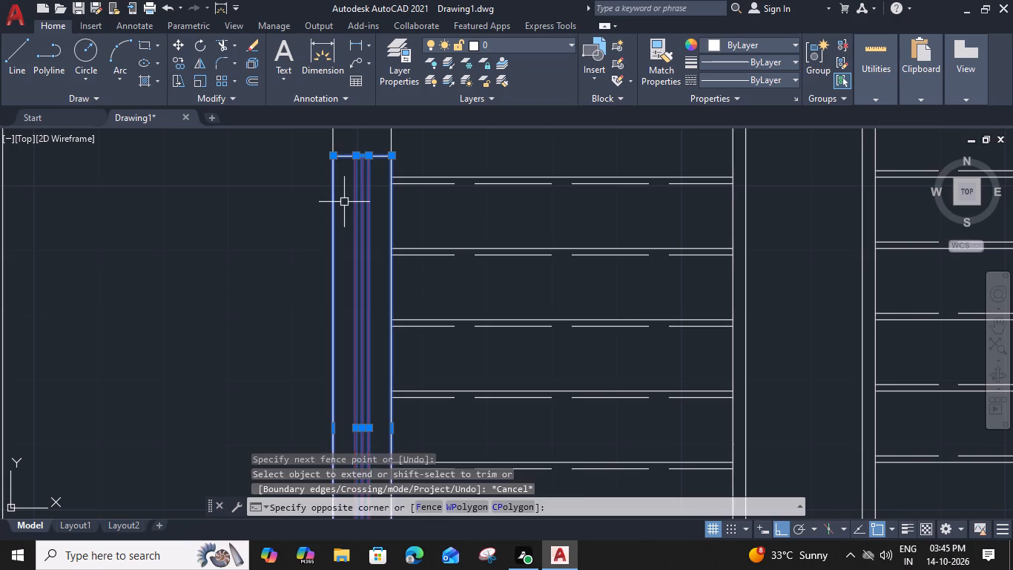
{"action": "type", "text": "G"}
{"action": "key", "text": "space"}
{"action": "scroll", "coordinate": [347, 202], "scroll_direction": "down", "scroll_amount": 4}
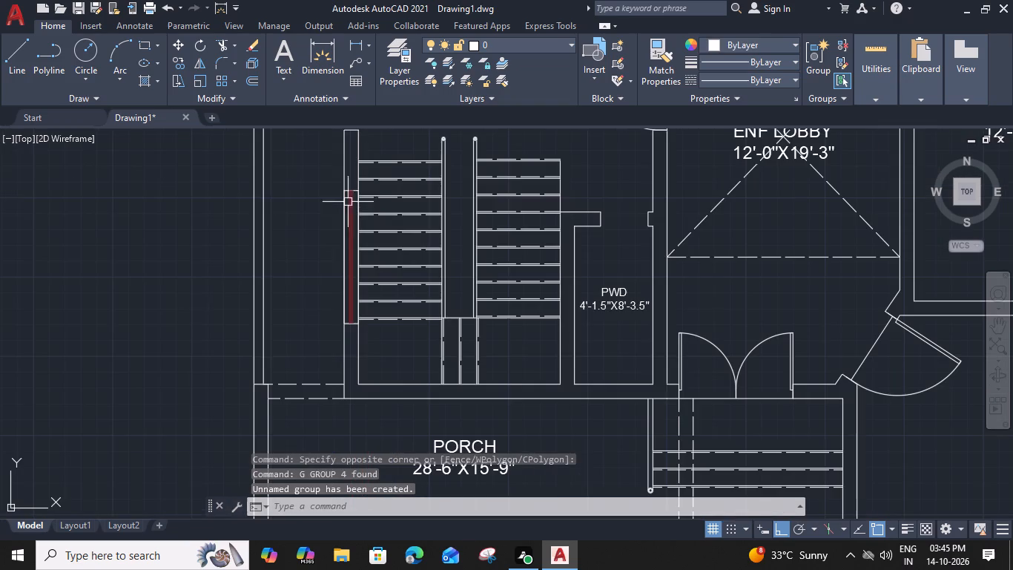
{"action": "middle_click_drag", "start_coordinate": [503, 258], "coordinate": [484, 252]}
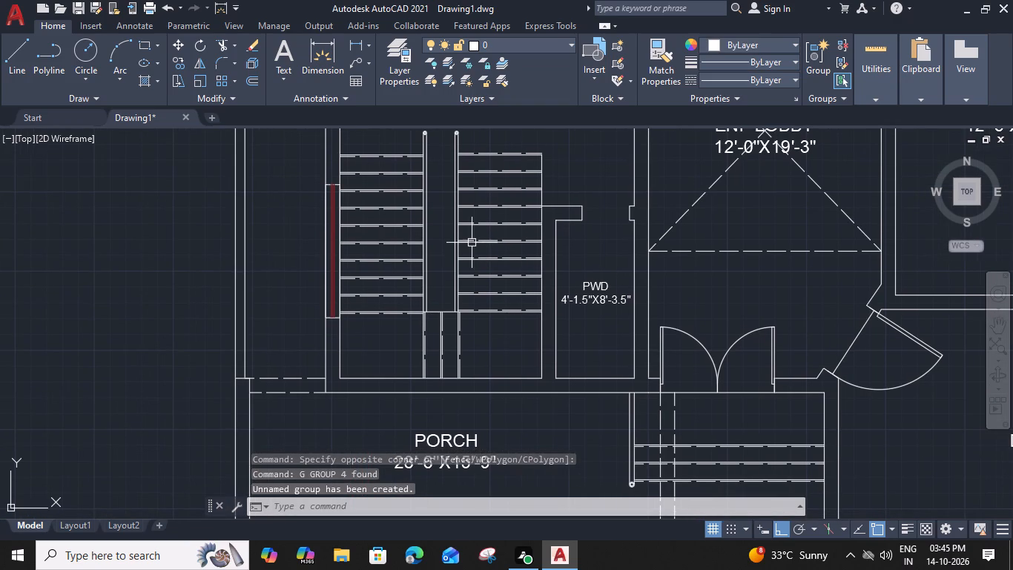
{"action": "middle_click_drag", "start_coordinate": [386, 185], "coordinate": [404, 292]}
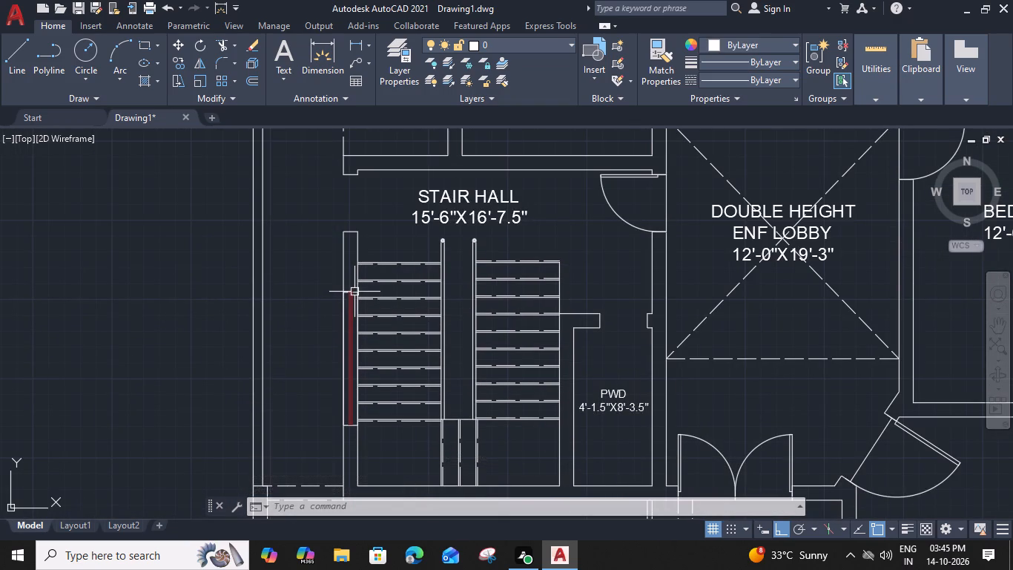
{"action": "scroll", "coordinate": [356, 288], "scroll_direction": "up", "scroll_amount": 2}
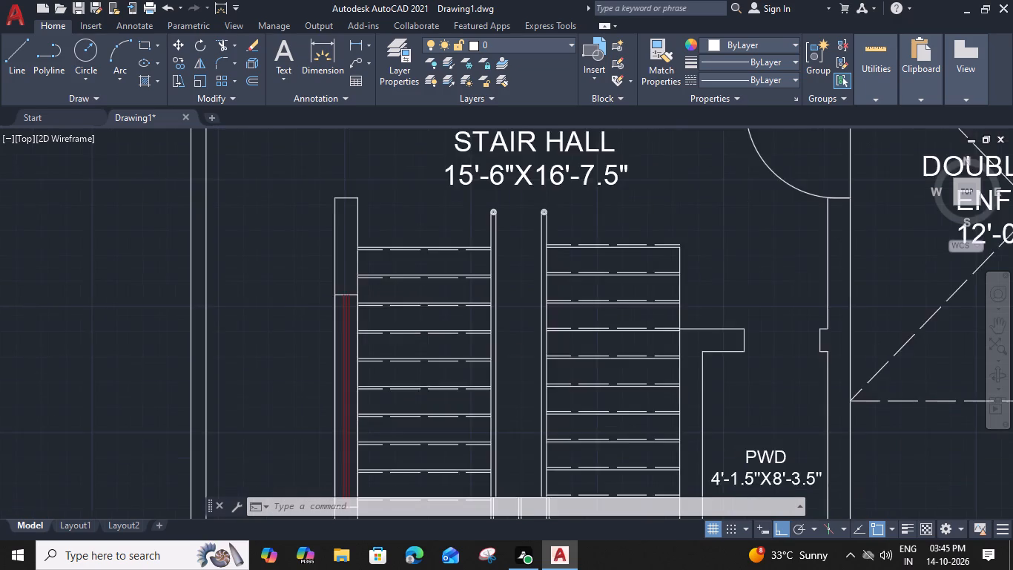
Move the grouped stair hall window a short distance up along the outer wall, toward the laundry.
{"action": "left_click", "coordinate": [351, 294]}
{"action": "left_click", "coordinate": [340, 323]}
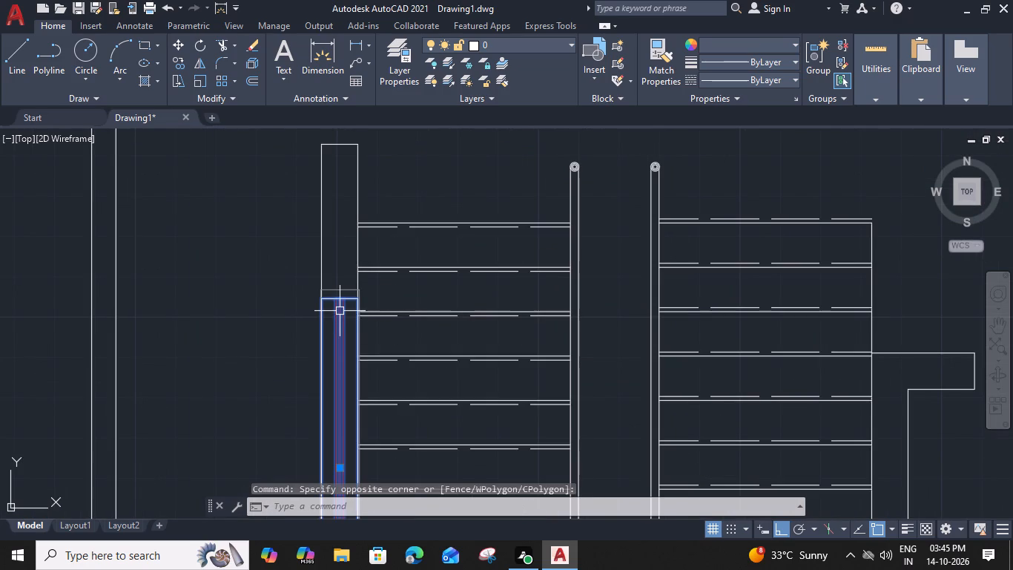
{"action": "type", "text": "M"}
{"action": "key", "text": "space"}
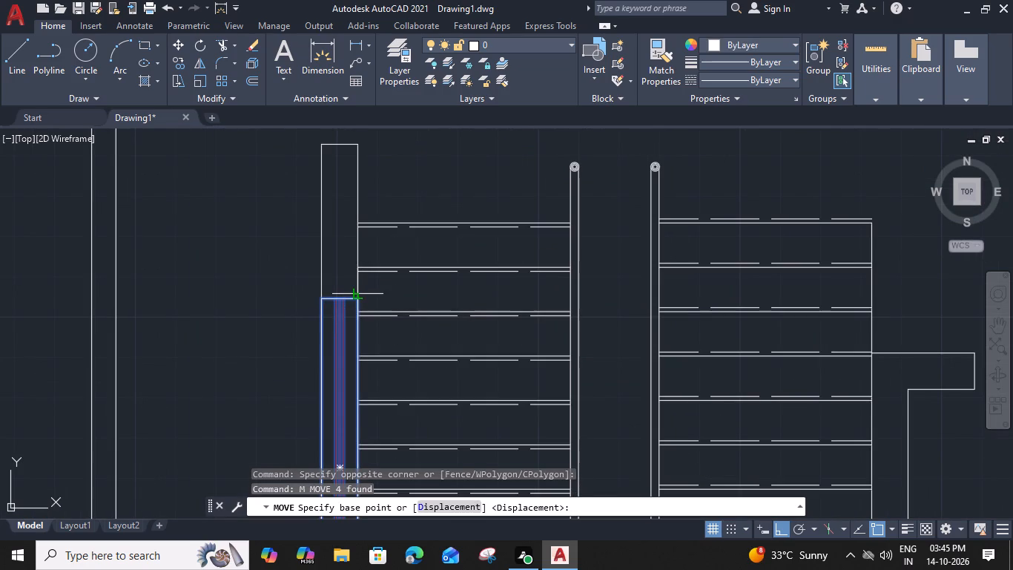
{"action": "left_click", "coordinate": [361, 292]}
{"action": "left_click", "coordinate": [360, 245]}
{"action": "scroll", "coordinate": [360, 245], "scroll_direction": "down", "scroll_amount": 2}
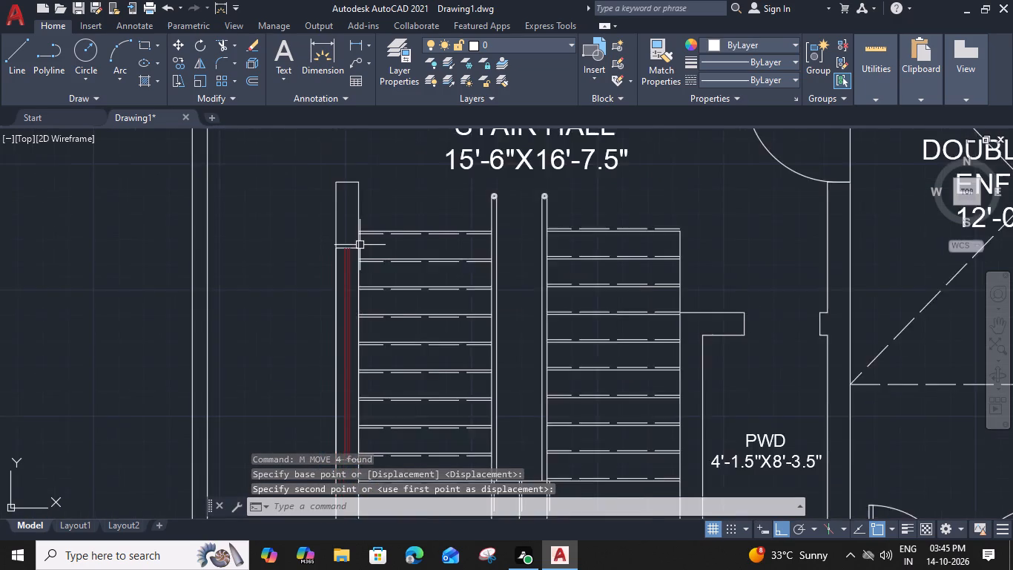
Ungroup the stair hall window so its rectangle and inner lines can be edited separately.
{"action": "middle_click_drag", "start_coordinate": [400, 341], "coordinate": [426, 255]}
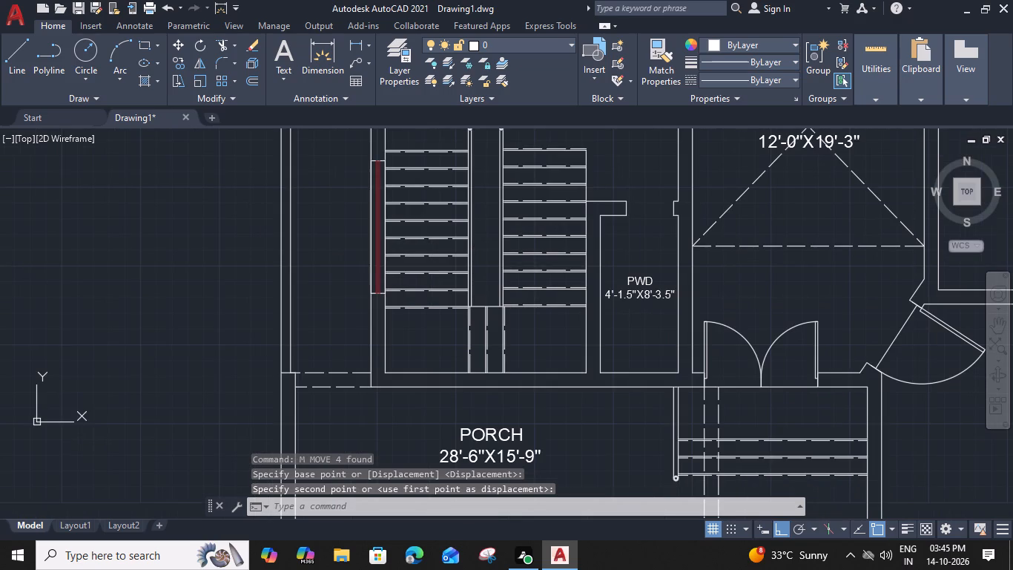
{"action": "scroll", "coordinate": [384, 297], "scroll_direction": "up", "scroll_amount": 2}
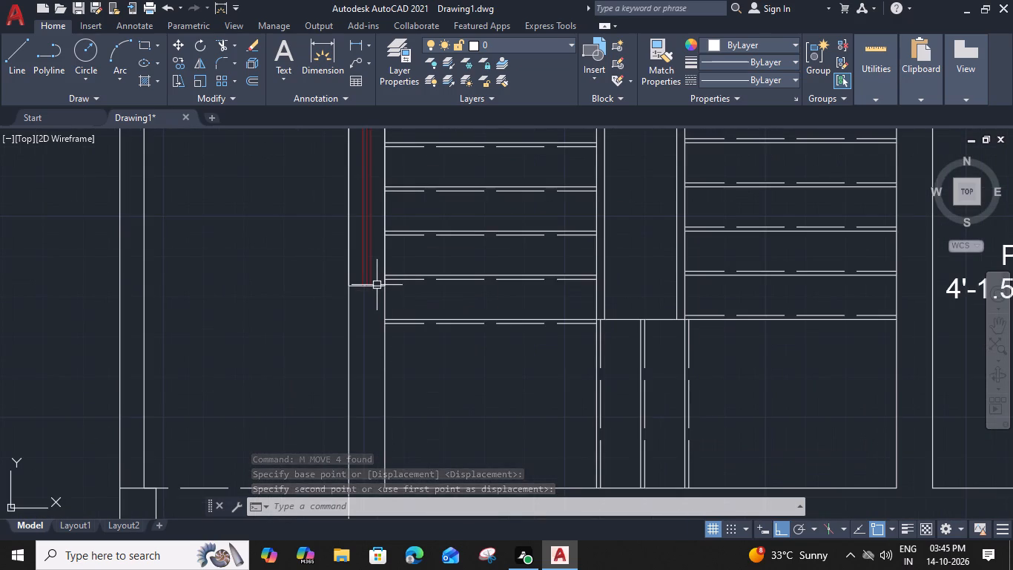
{"action": "left_click", "coordinate": [377, 284]}
{"action": "key", "text": "u"}
{"action": "type", "text": "NG"}
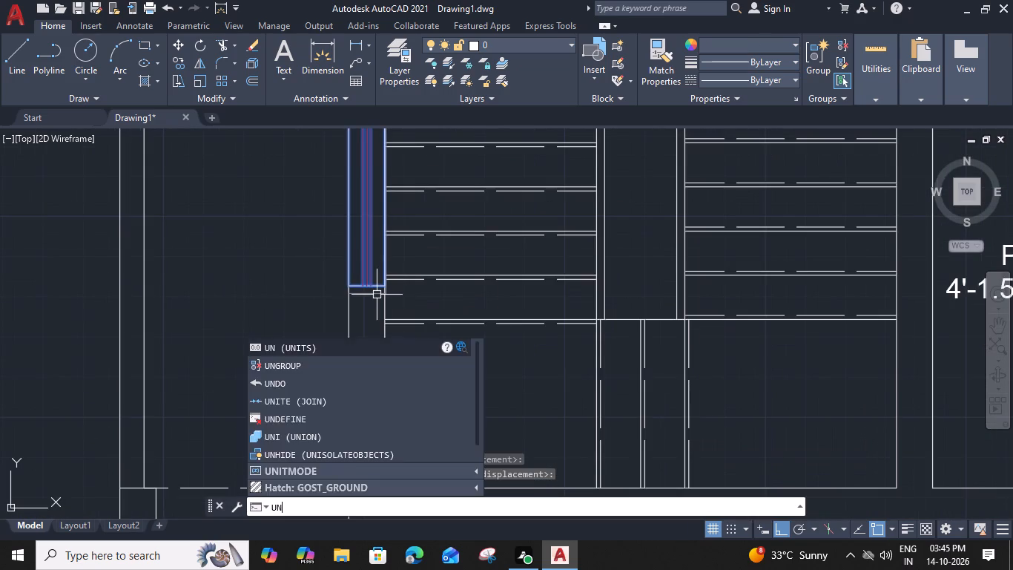
{"action": "key", "text": "space"}
Stretch the lower short end of the stair hall window's rectangle downward by 1'.
{"action": "left_click", "coordinate": [378, 288]}
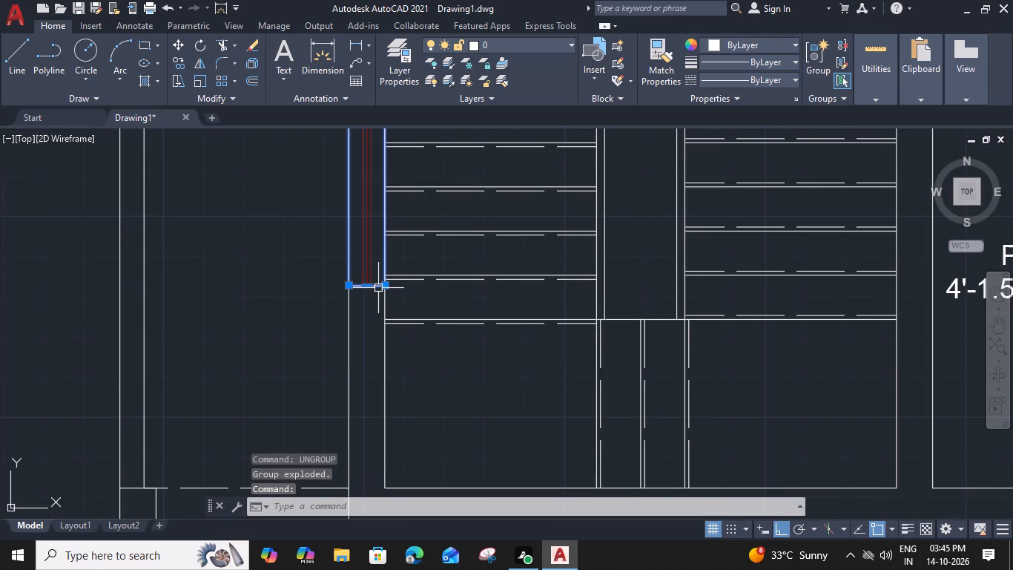
{"action": "left_click", "coordinate": [369, 286]}
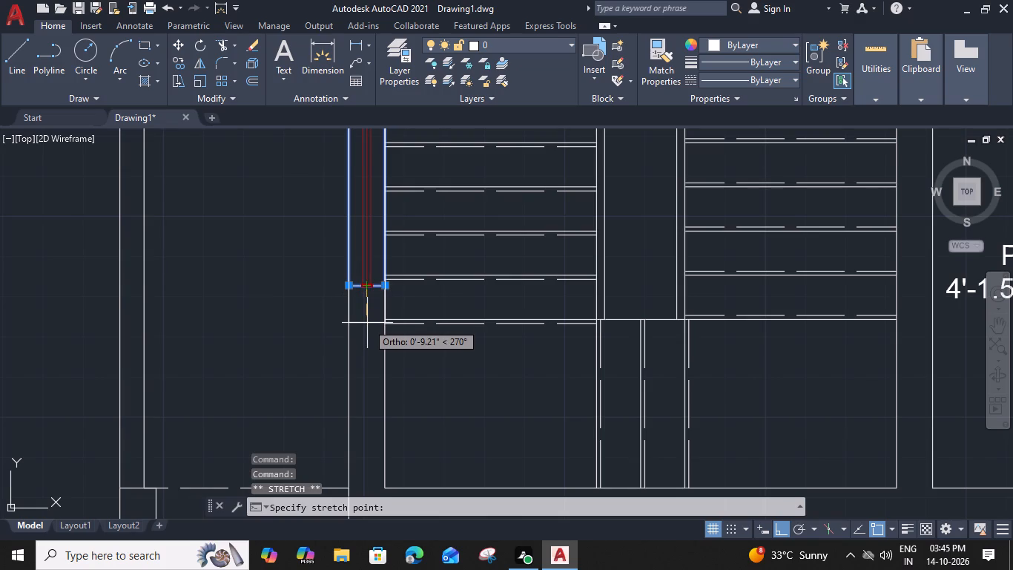
{"action": "type", "text": "1'"}
{"action": "key", "text": "space"}
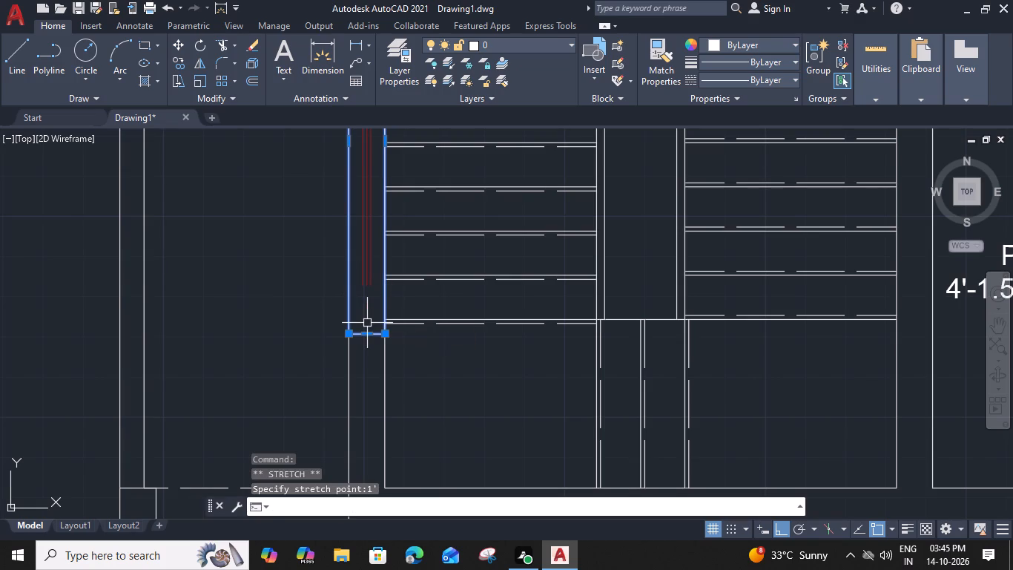
{"action": "key", "text": "Escape"}
Extend the stair hall window's three inner lines down to the rectangle's stretched lower end.
{"action": "type", "text": "EX"}
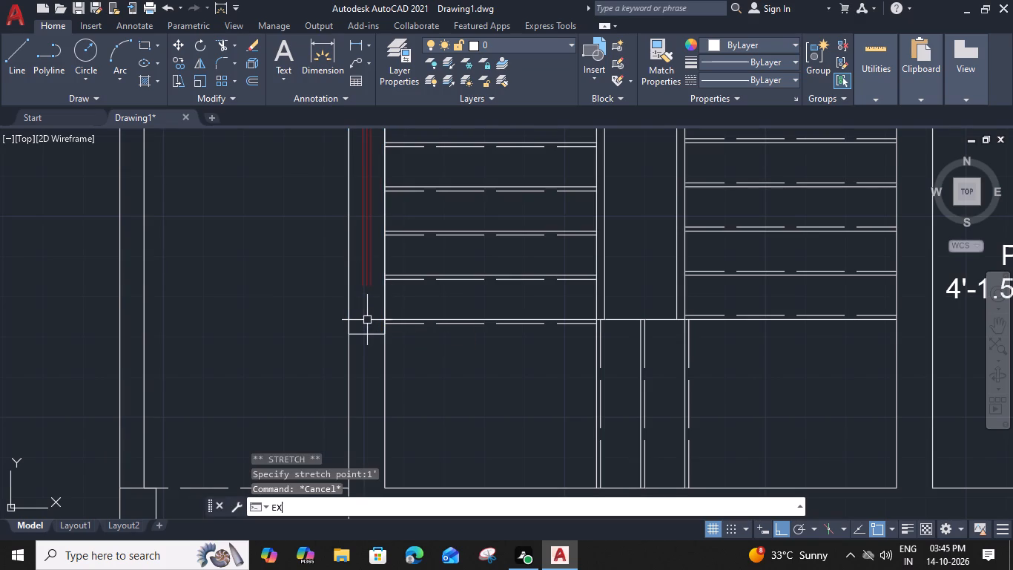
{"action": "key", "text": "space"}
{"action": "left_click", "coordinate": [377, 272]}
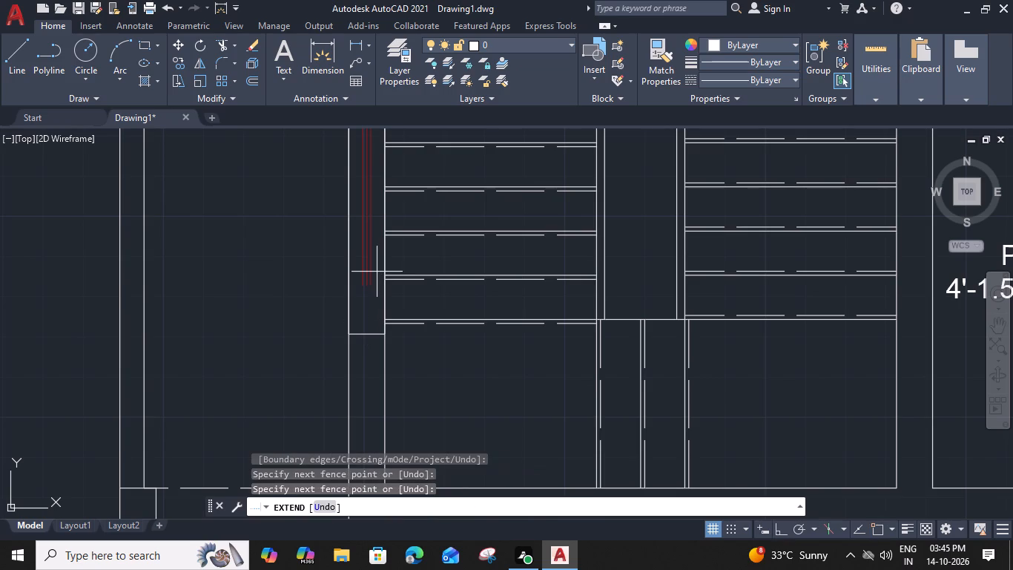
{"action": "left_click", "coordinate": [358, 278]}
{"action": "key", "text": "Escape"}
Group the stair hall window's rectangle and three inner lines into one object.
{"action": "left_click", "coordinate": [377, 327]}
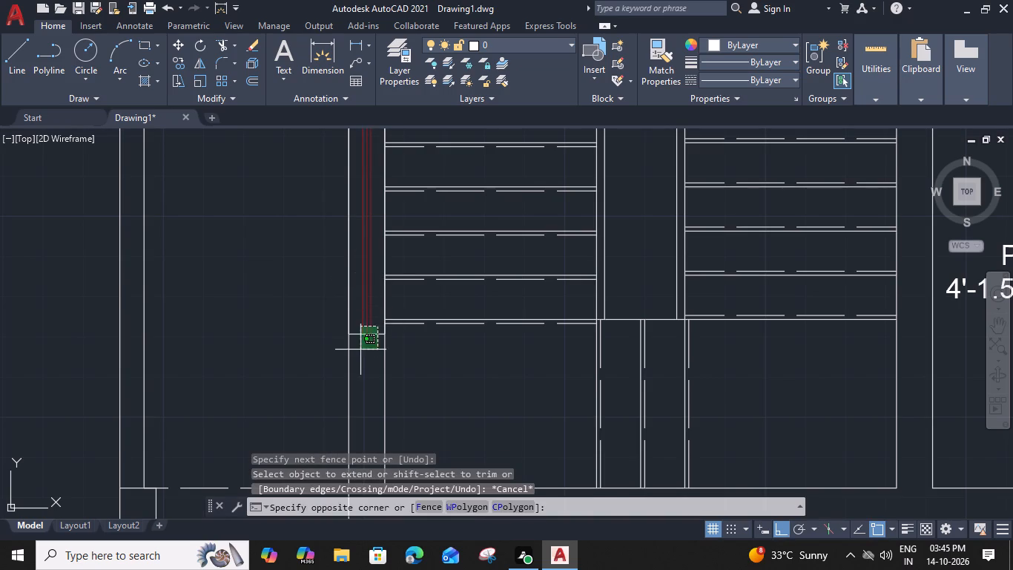
{"action": "left_click", "coordinate": [360, 350]}
{"action": "type", "text": "G"}
{"action": "key", "text": "space"}
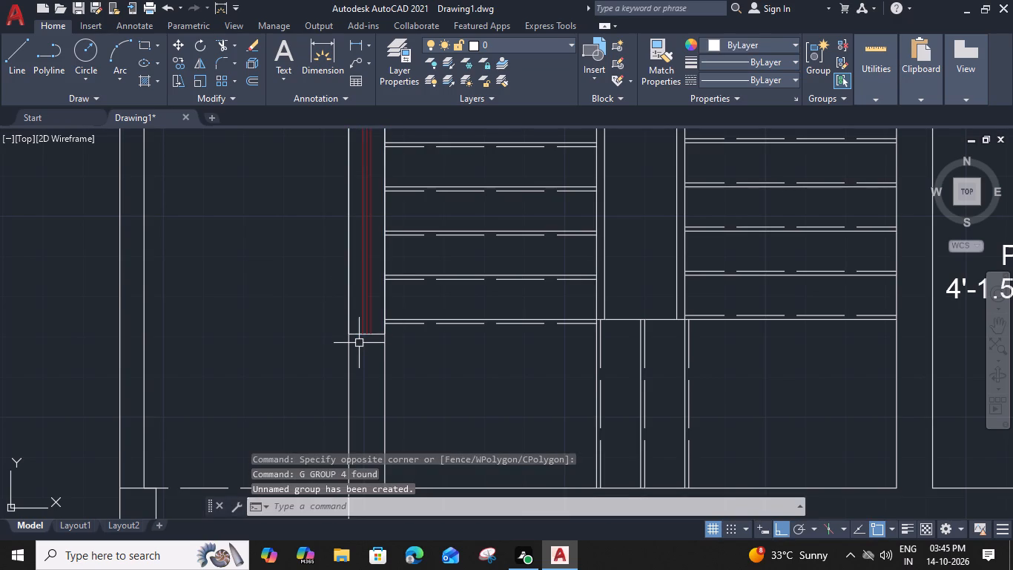
Copy the window between the T.V lounge and patio into the 12'-6"x15'-0" bedroom's short wall above the bath, using its long-side midpoint as base point.
{"action": "scroll", "coordinate": [365, 339], "scroll_direction": "down", "scroll_amount": 3}
{"action": "middle_click_drag", "start_coordinate": [566, 287], "coordinate": [440, 292]}
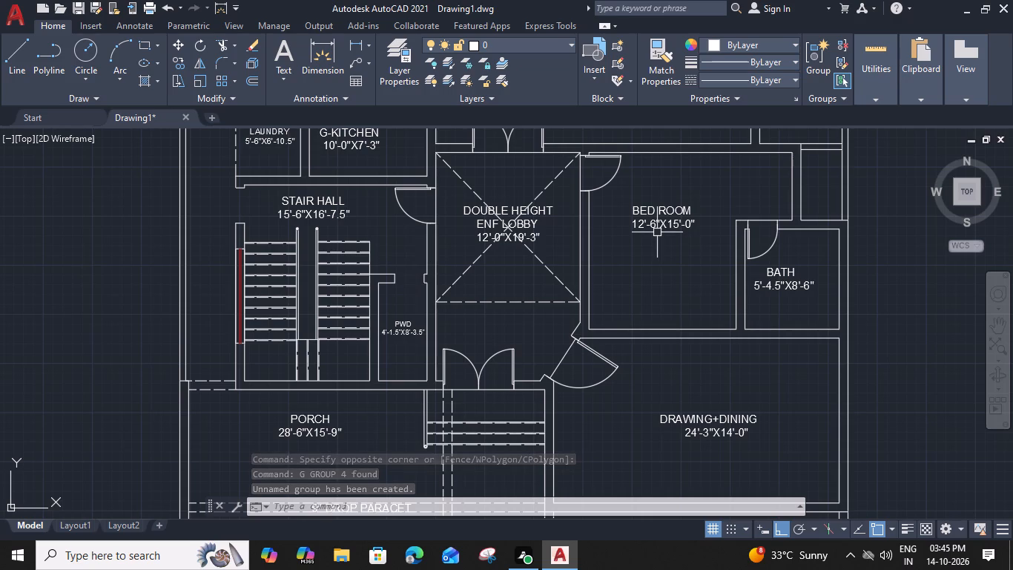
{"action": "middle_click", "coordinate": [612, 234]}
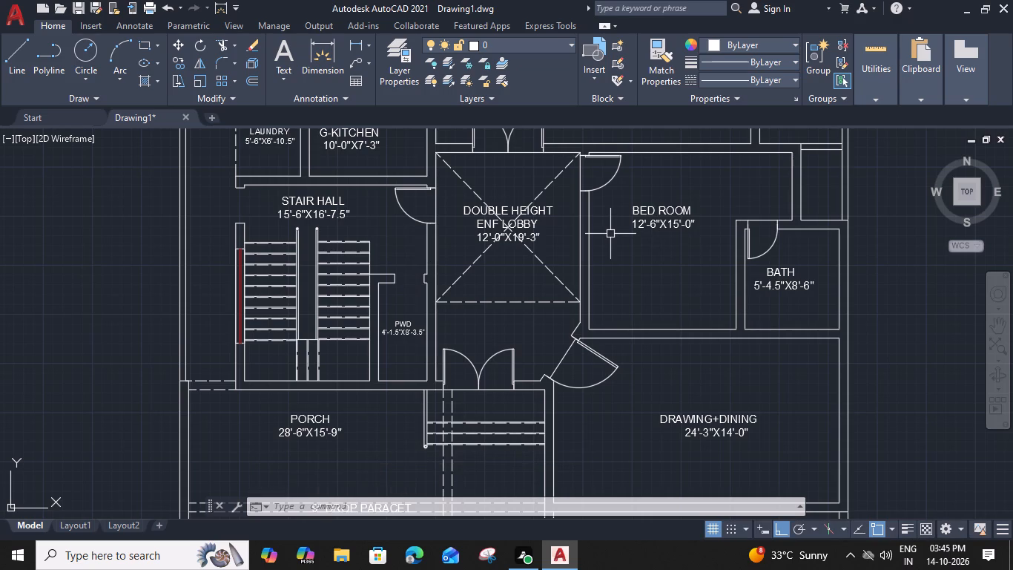
{"action": "middle_click_drag", "start_coordinate": [642, 258], "coordinate": [566, 284]}
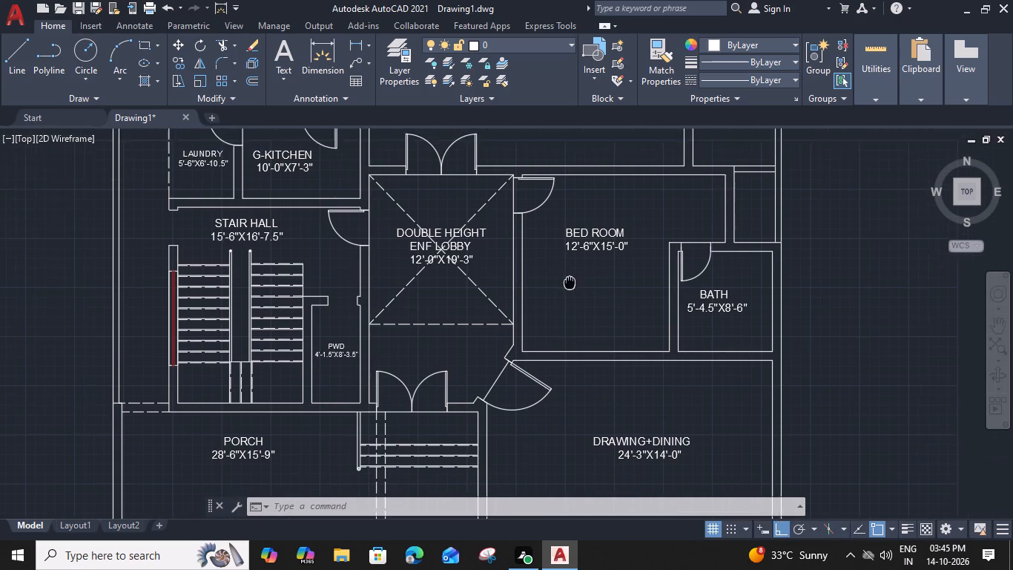
{"action": "middle_click_drag", "start_coordinate": [566, 284], "coordinate": [470, 315]}
{"action": "scroll", "coordinate": [569, 227], "scroll_direction": "down", "scroll_amount": 3}
{"action": "middle_click_drag", "start_coordinate": [573, 229], "coordinate": [541, 263]}
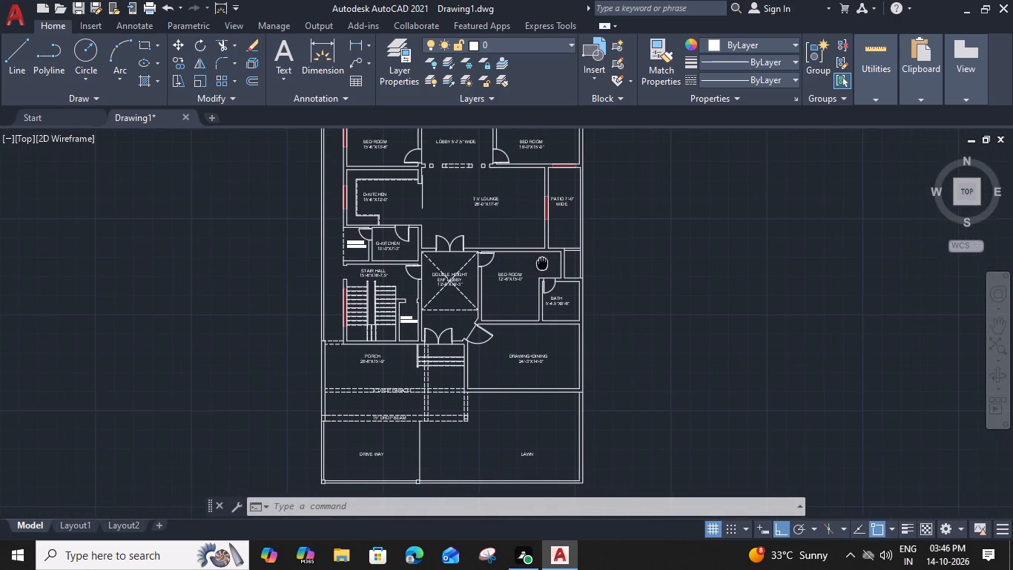
{"action": "middle_click_drag", "start_coordinate": [541, 263], "coordinate": [535, 266]}
{"action": "scroll", "coordinate": [540, 232], "scroll_direction": "up", "scroll_amount": 4}
{"action": "left_click", "coordinate": [524, 201]}
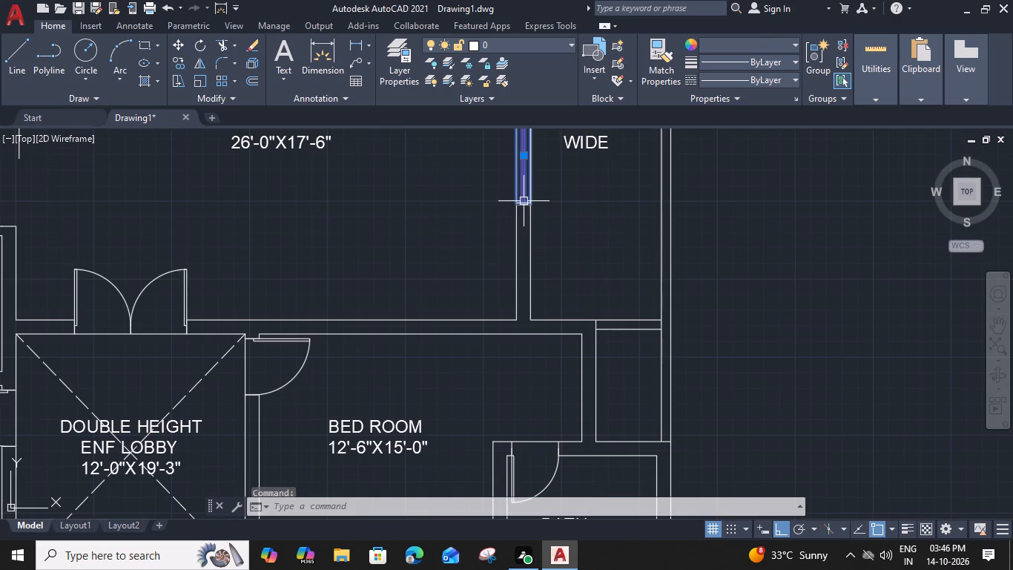
{"action": "key", "text": "c"}
{"action": "type", "text": "O"}
{"action": "key", "text": "space"}
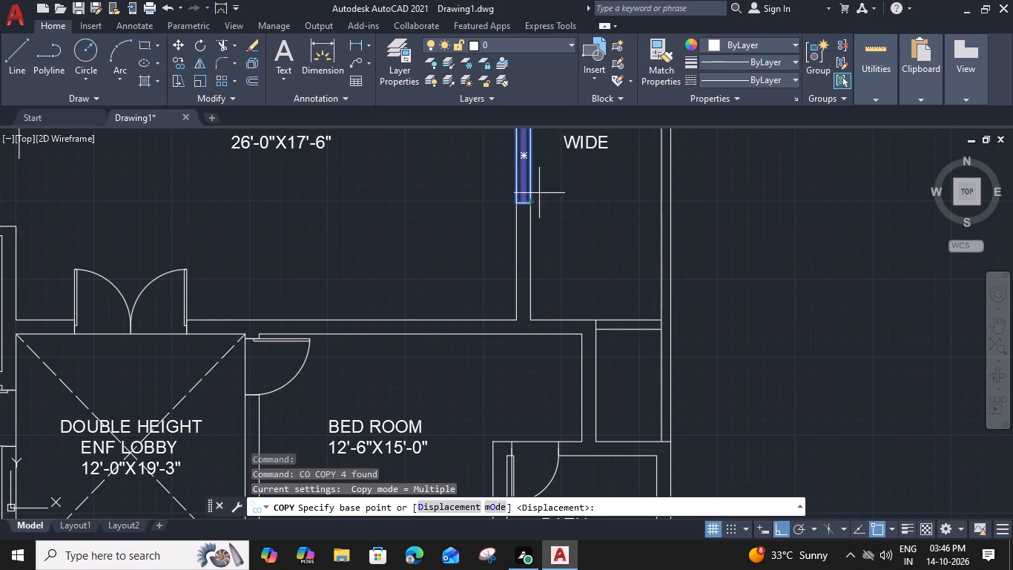
{"action": "left_click", "coordinate": [515, 156]}
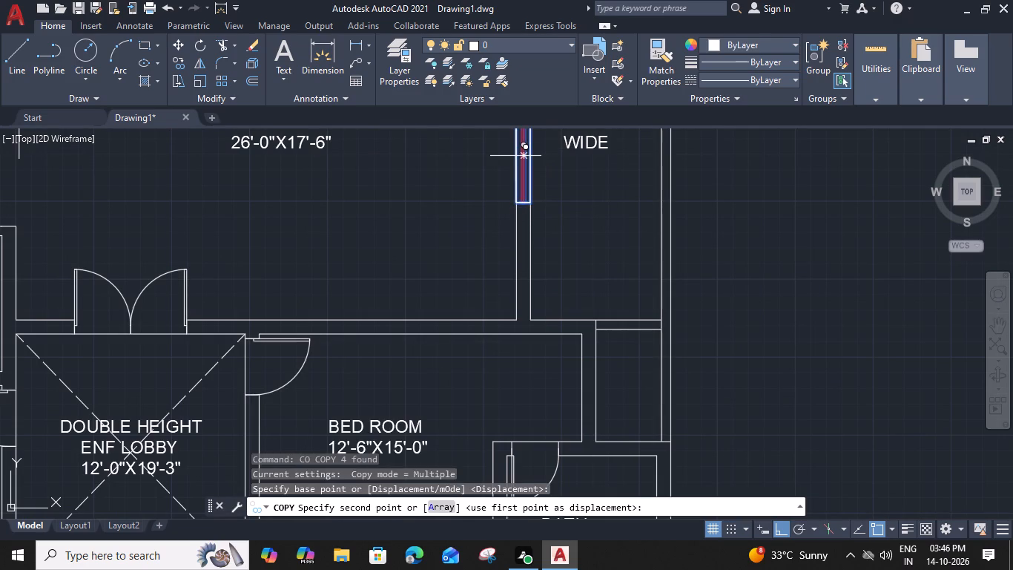
{"action": "left_click", "coordinate": [580, 385]}
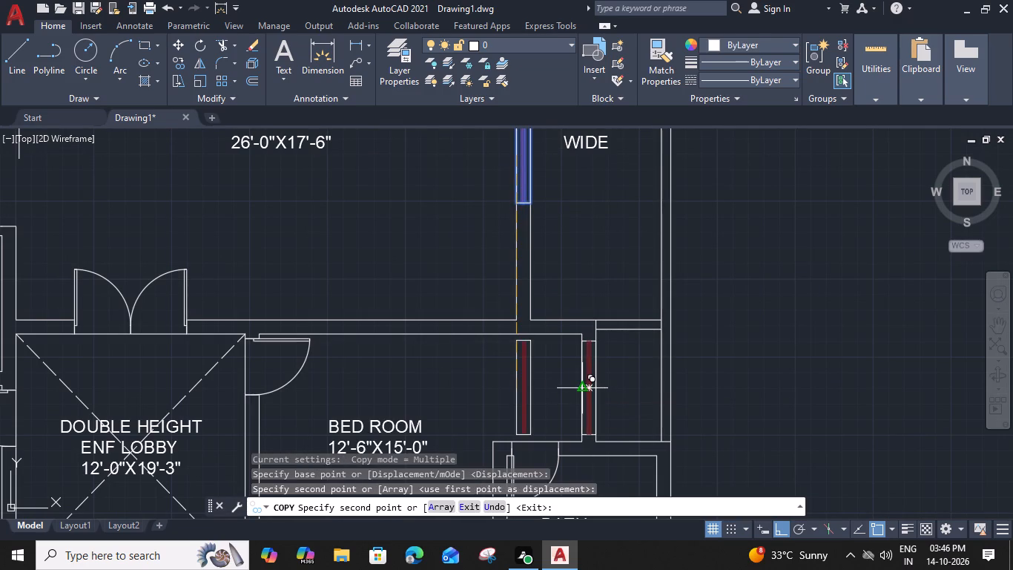
{"action": "key", "text": "Escape"}
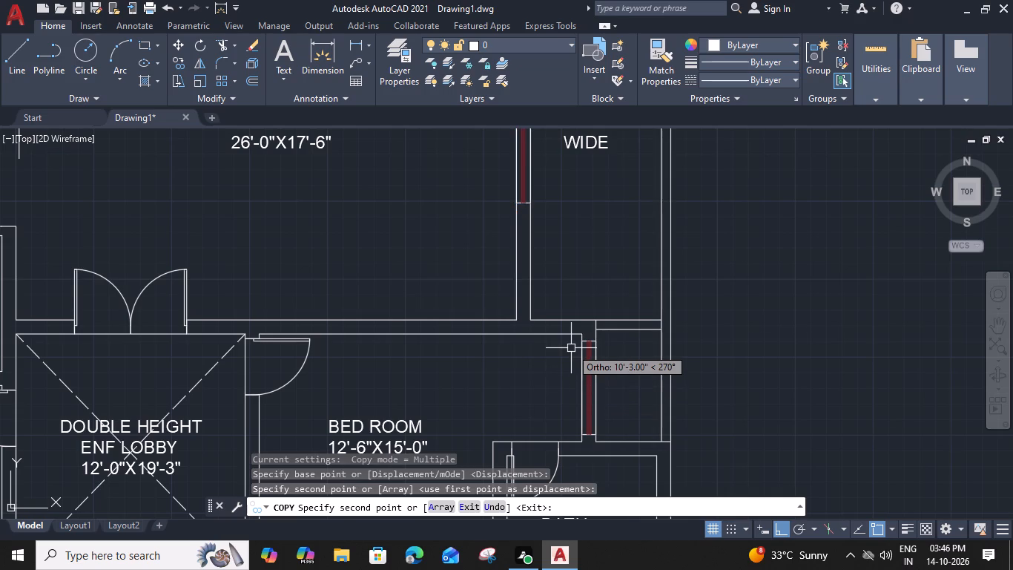
Erase the stray vertical line and the small leftover object at the opening between the D-kitchen and T.V lounge.
{"action": "scroll", "coordinate": [569, 289], "scroll_direction": "down", "scroll_amount": 2}
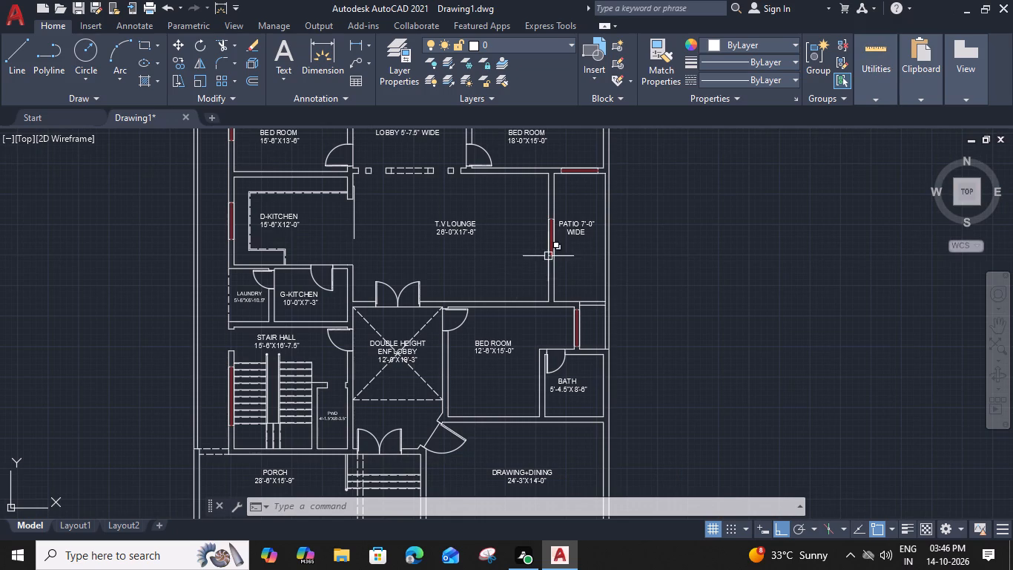
{"action": "scroll", "coordinate": [552, 250], "scroll_direction": "up", "scroll_amount": 1}
{"action": "middle_click_drag", "start_coordinate": [554, 251], "coordinate": [551, 287]}
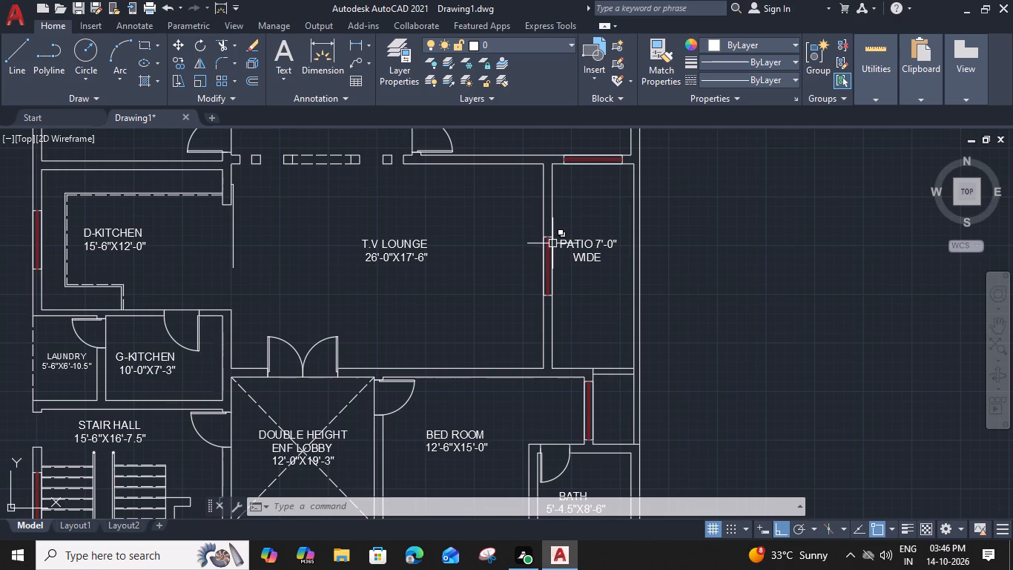
{"action": "middle_click_drag", "start_coordinate": [412, 263], "coordinate": [701, 228]}
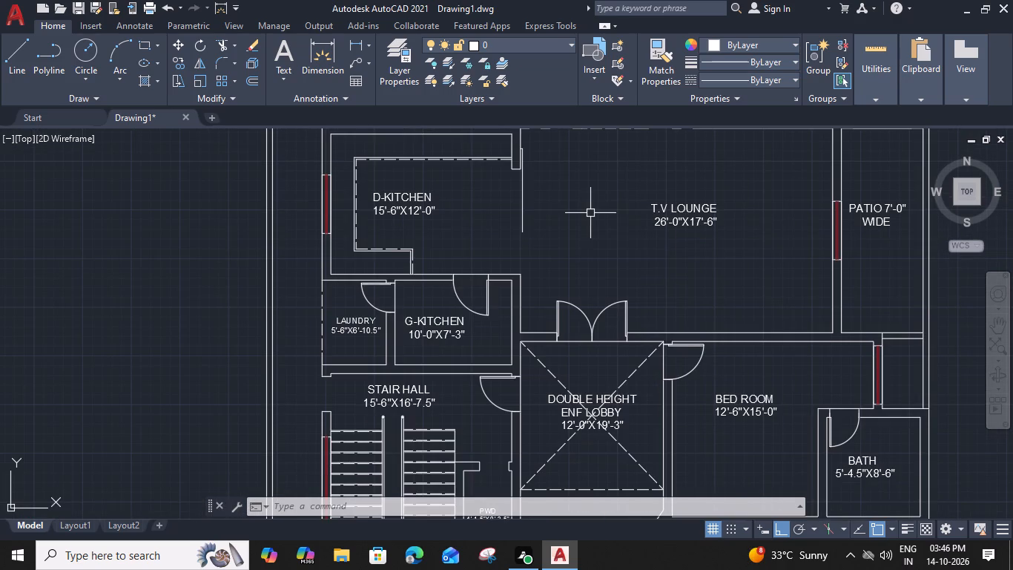
{"action": "left_click", "coordinate": [521, 188]}
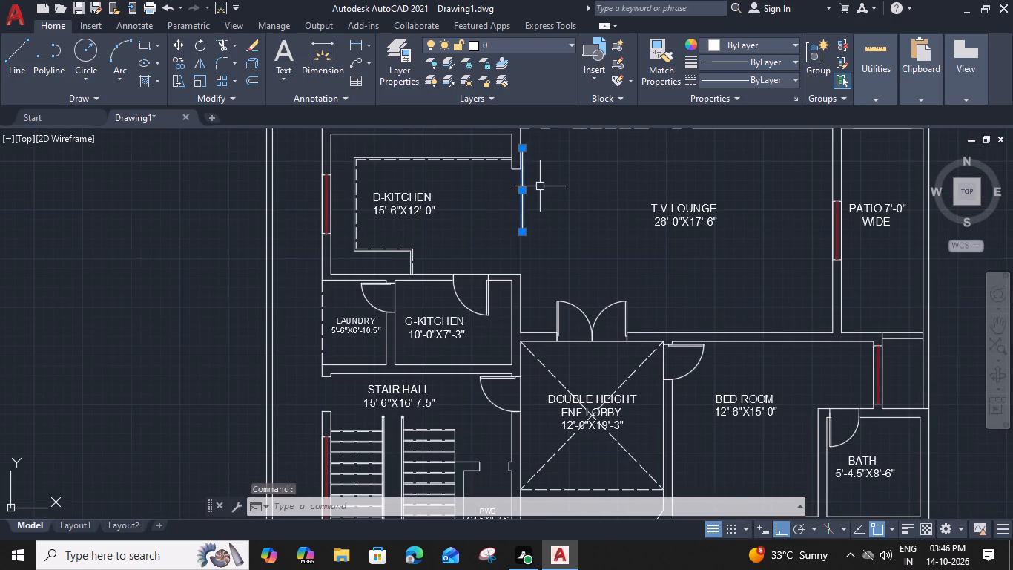
{"action": "key", "text": "Delete"}
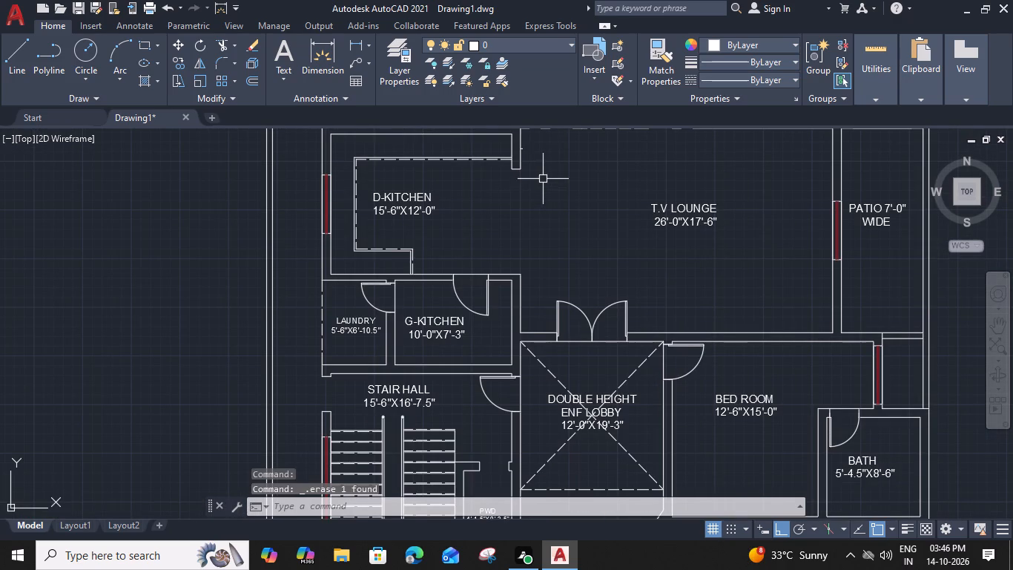
{"action": "scroll", "coordinate": [526, 142], "scroll_direction": "up", "scroll_amount": 2}
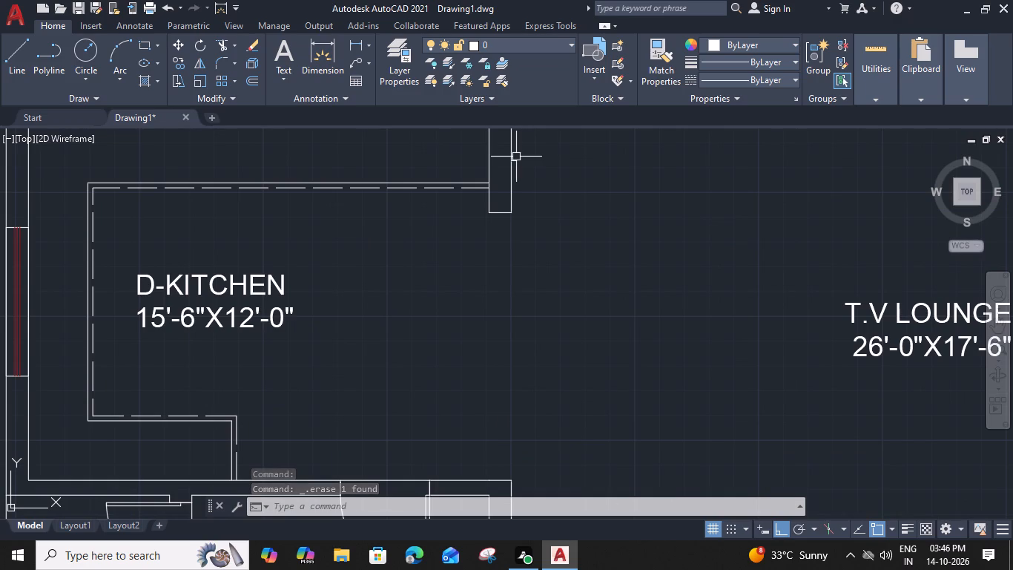
{"action": "left_click", "coordinate": [518, 160]}
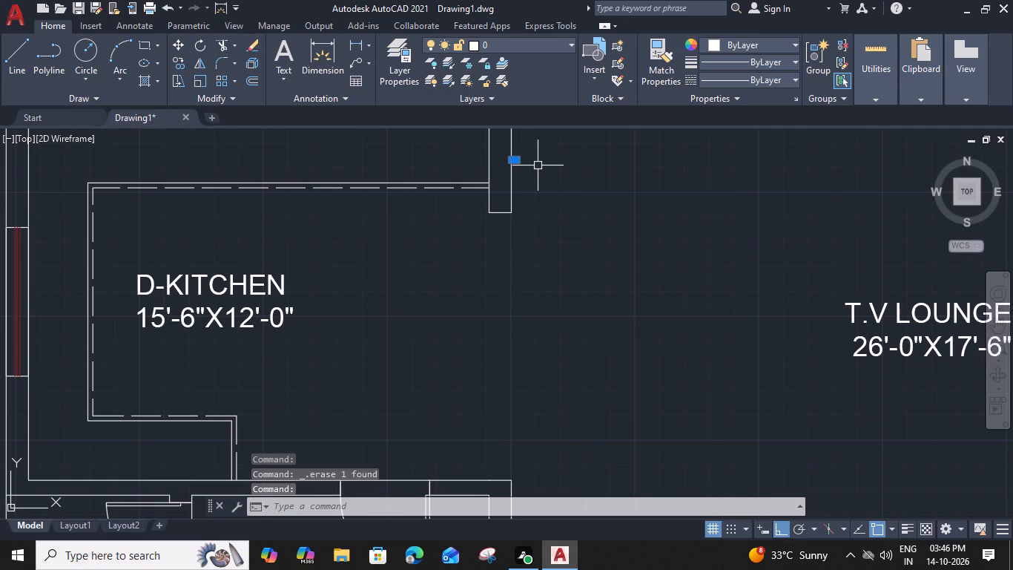
{"action": "key", "text": "Delete"}
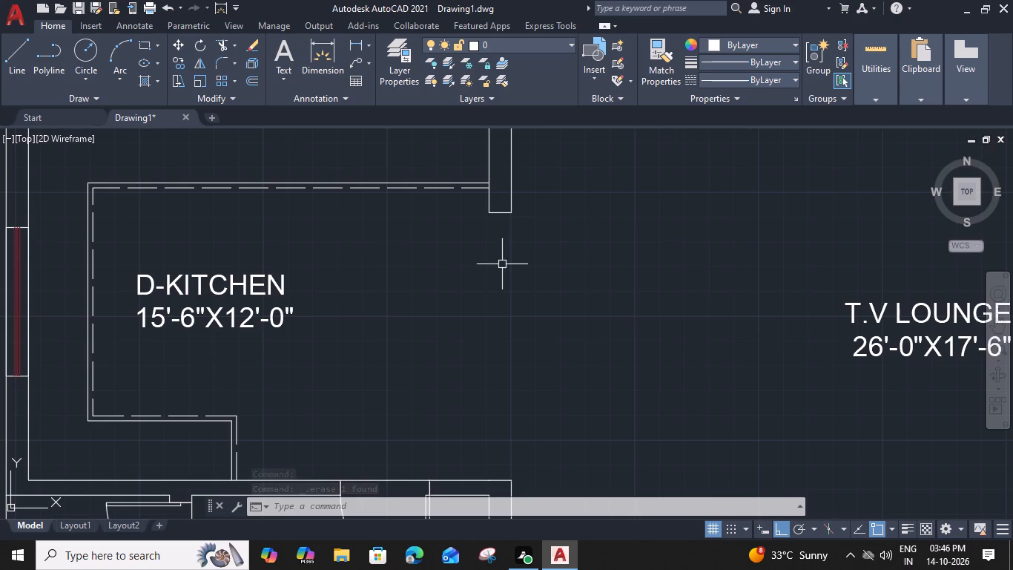
Draw a vertical line from the midpoint of the D-kitchen wall's end down partway across the opening to the T.V lounge.
{"action": "type", "text": "L"}
{"action": "key", "text": "space"}
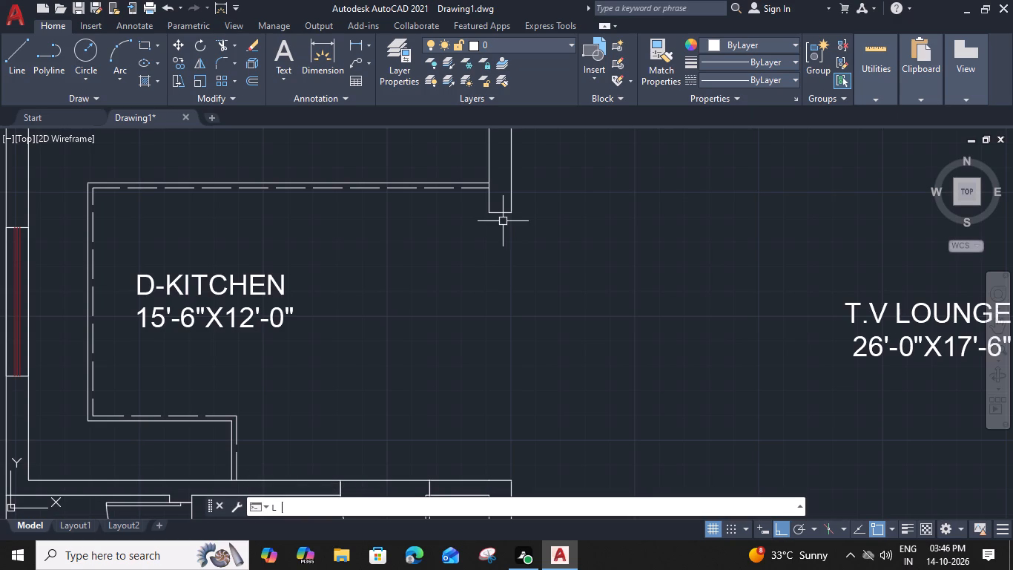
{"action": "left_click", "coordinate": [499, 213]}
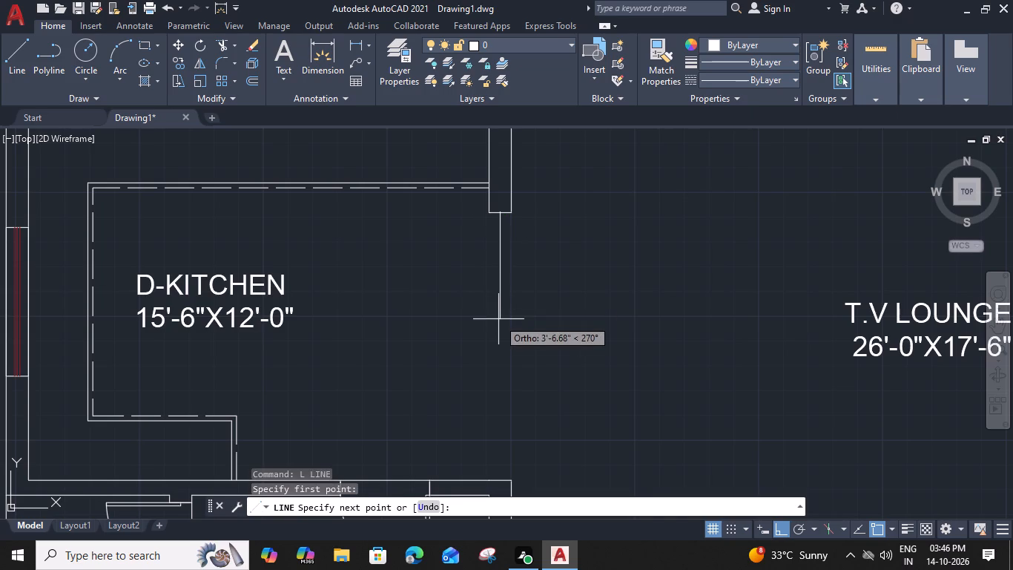
{"action": "left_click", "coordinate": [498, 327]}
{"action": "key", "text": "Escape"}
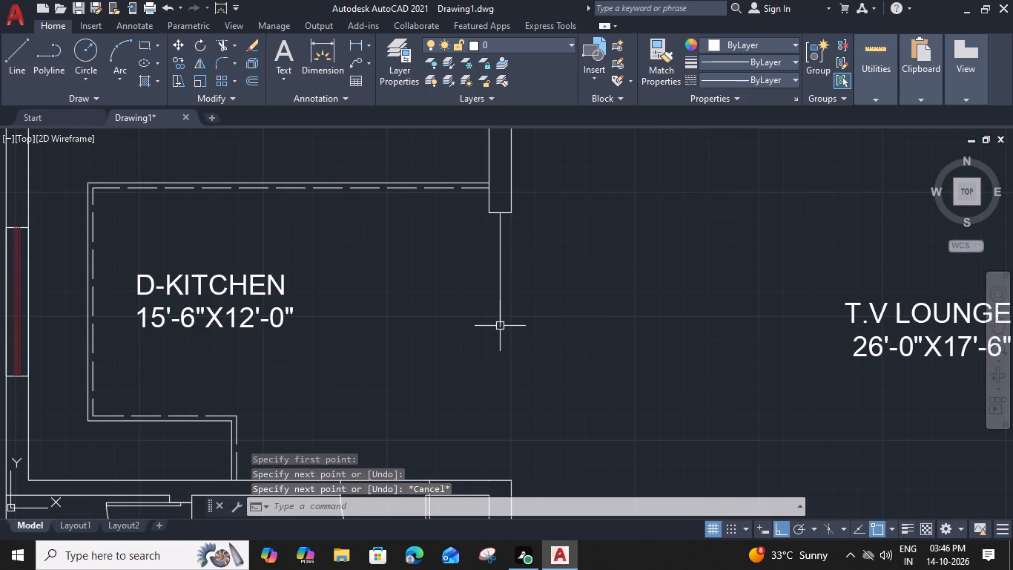
Draw two 1' horizontal lines from the lower end of the opening's vertical line, one toward the T.V lounge and one toward the D-kitchen.
{"action": "type", "text": "L"}
{"action": "key", "text": "space"}
{"action": "left_click", "coordinate": [500, 326]}
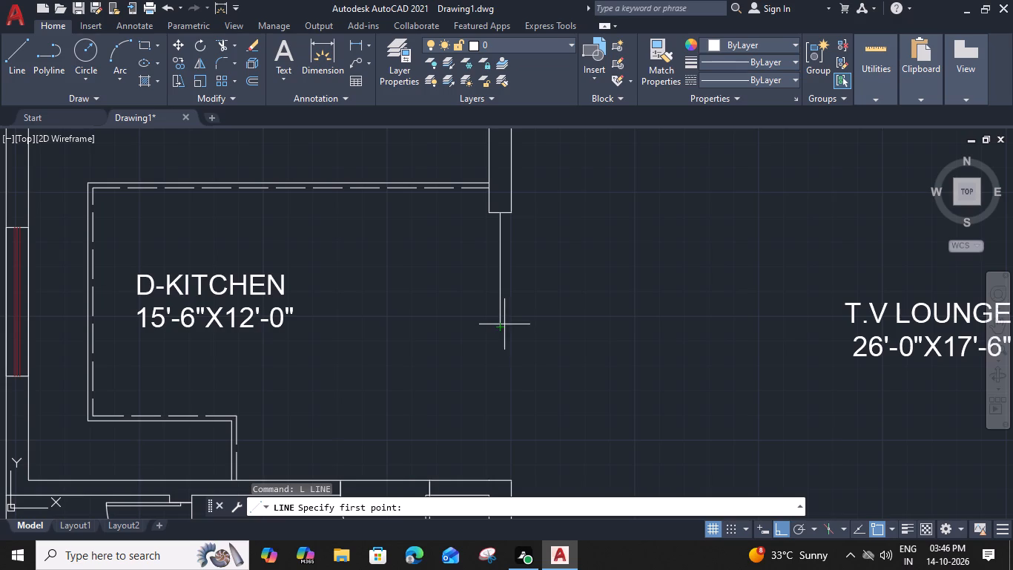
{"action": "left_click", "coordinate": [501, 325]}
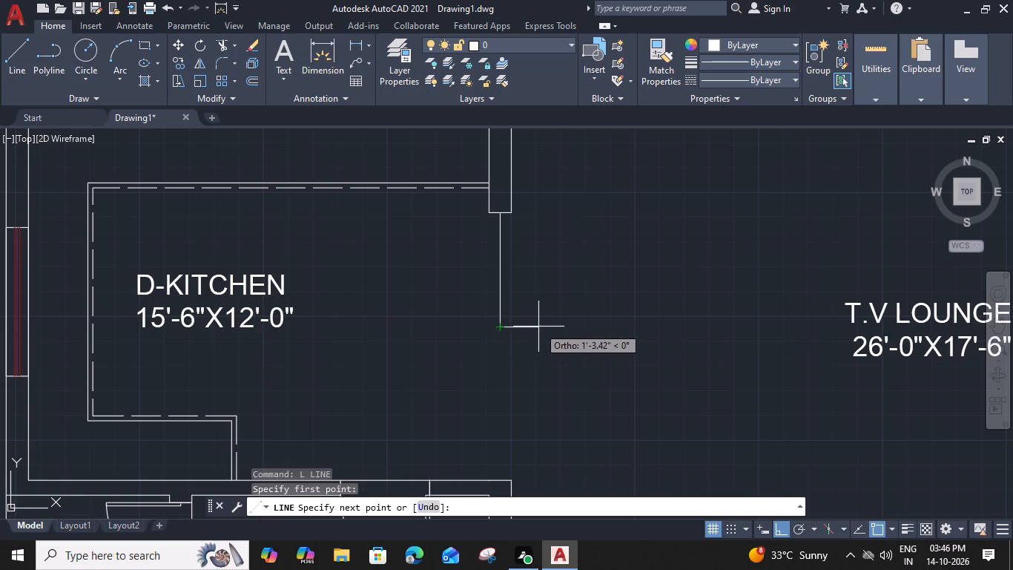
{"action": "key", "text": "2"}
{"action": "key", "text": "BackSpace"}
{"action": "type", "text": "1'"}
{"action": "key", "text": "space"}
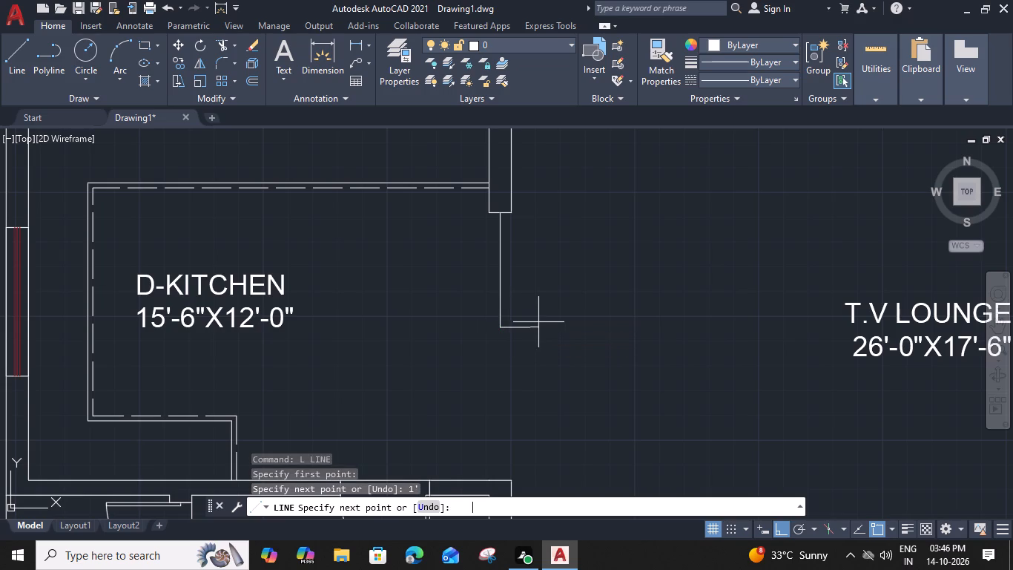
{"action": "key", "text": "Escape"}
{"action": "type", "text": "L"}
{"action": "key", "text": "space"}
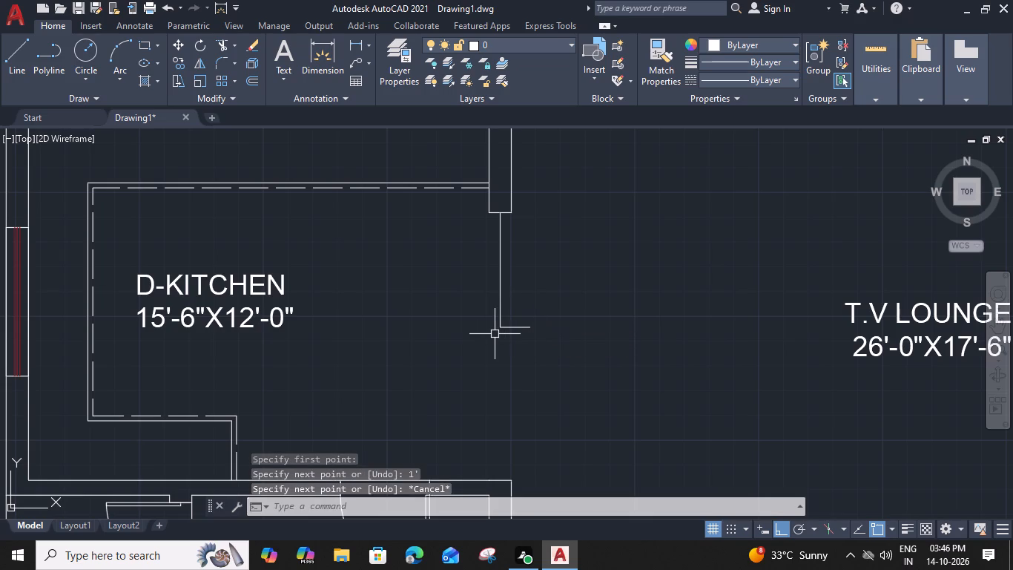
{"action": "left_click", "coordinate": [499, 327]}
{"action": "type", "text": "1'"}
{"action": "key", "text": "space"}
{"action": "key", "text": "Escape"}
Draw a vertical line from the kitchen-side end of the horizontal base up to the D-kitchen's upper counter line.
{"action": "type", "text": "L"}
{"action": "key", "text": "space"}
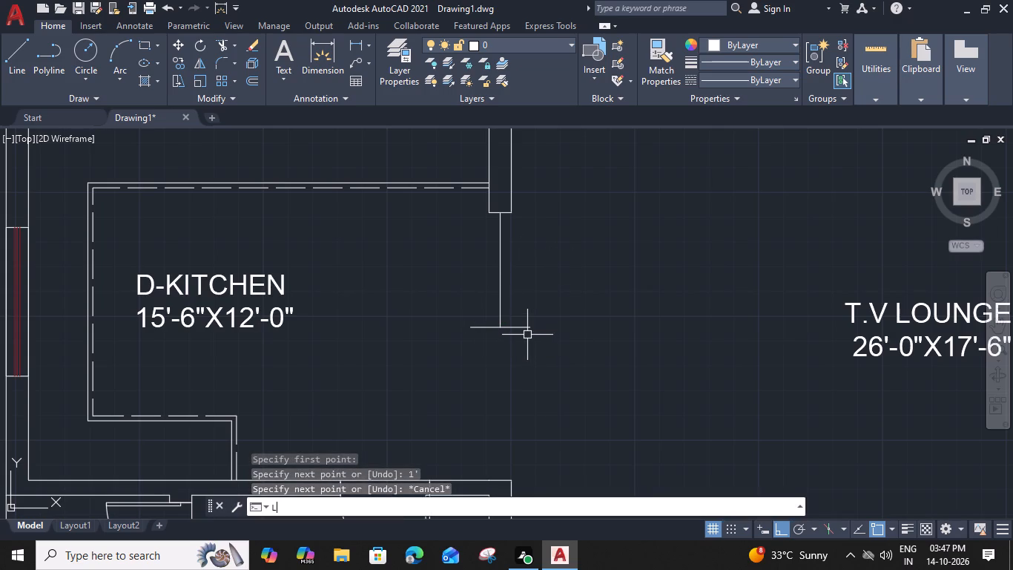
{"action": "left_click", "coordinate": [466, 328]}
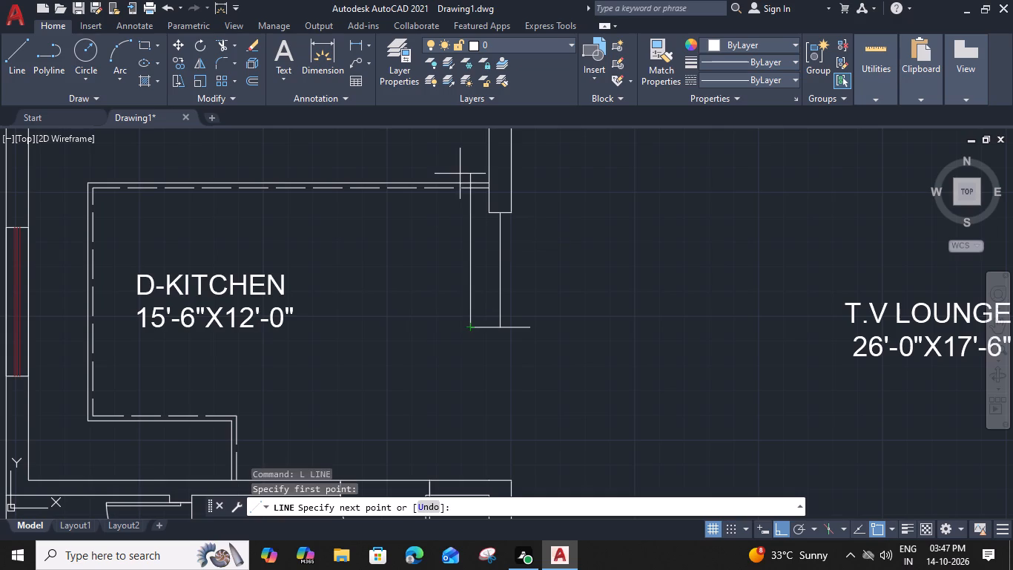
{"action": "left_click", "coordinate": [471, 186]}
{"action": "key", "text": "Escape"}
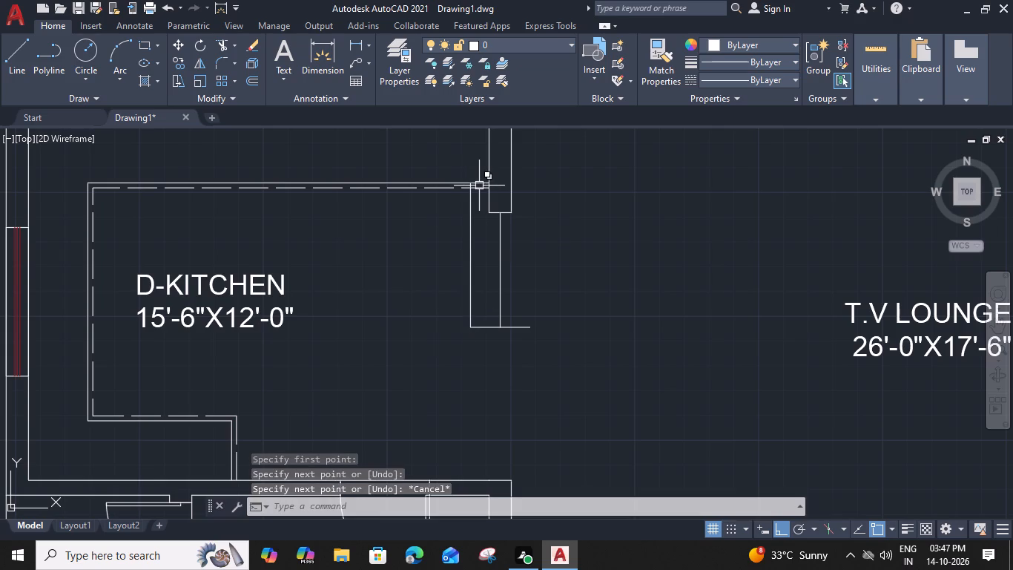
Draw a line from the lounge-side end of the base up past the wall's end and back across to the wall face.
{"action": "type", "text": "L"}
{"action": "key", "text": "space"}
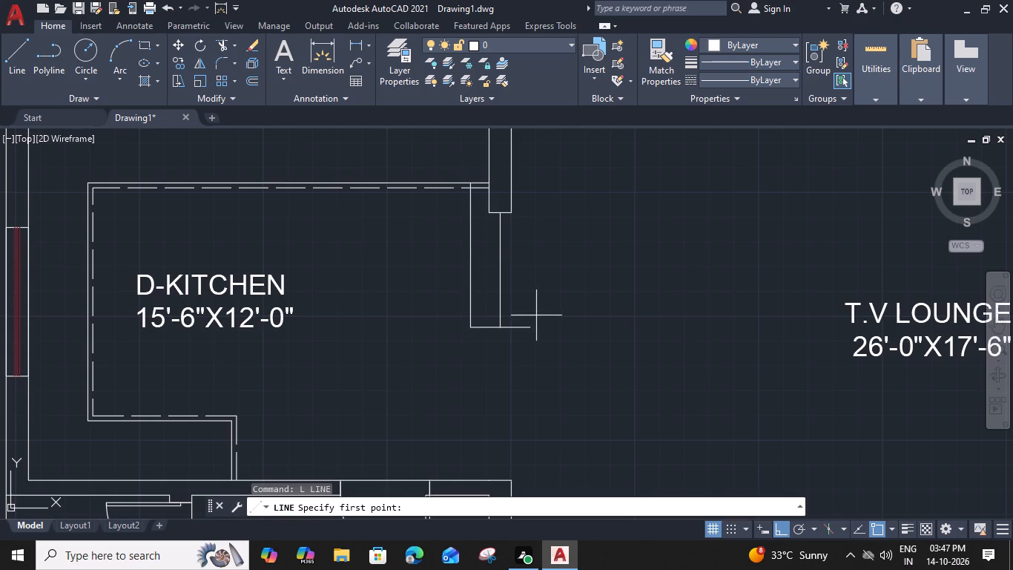
{"action": "left_click", "coordinate": [529, 328]}
{"action": "middle_click_drag", "start_coordinate": [534, 164], "coordinate": [539, 312]}
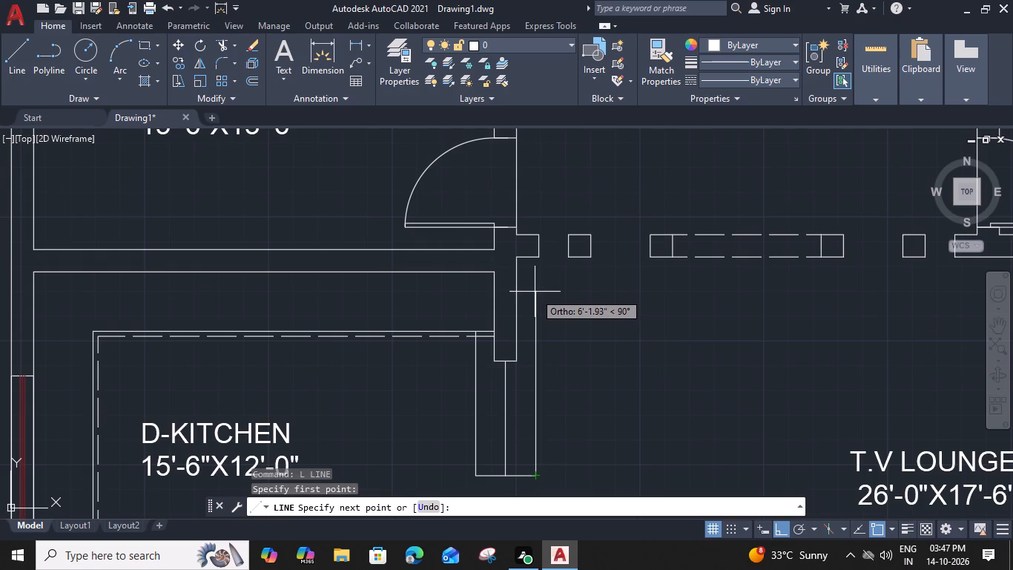
{"action": "left_click", "coordinate": [535, 291]}
{"action": "left_click", "coordinate": [532, 289]}
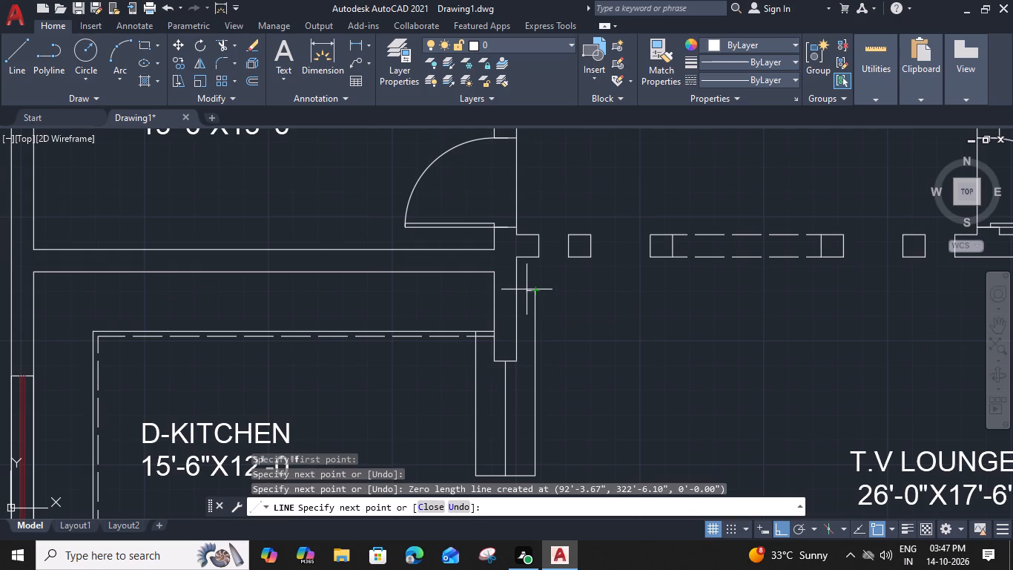
{"action": "left_click", "coordinate": [512, 290]}
{"action": "key", "text": "Escape"}
Erase the central vertical line below the D-kitchen wall's end.
{"action": "middle_click_drag", "start_coordinate": [582, 330], "coordinate": [598, 272]}
{"action": "left_click", "coordinate": [524, 361]}
{"action": "key", "text": "Delete"}
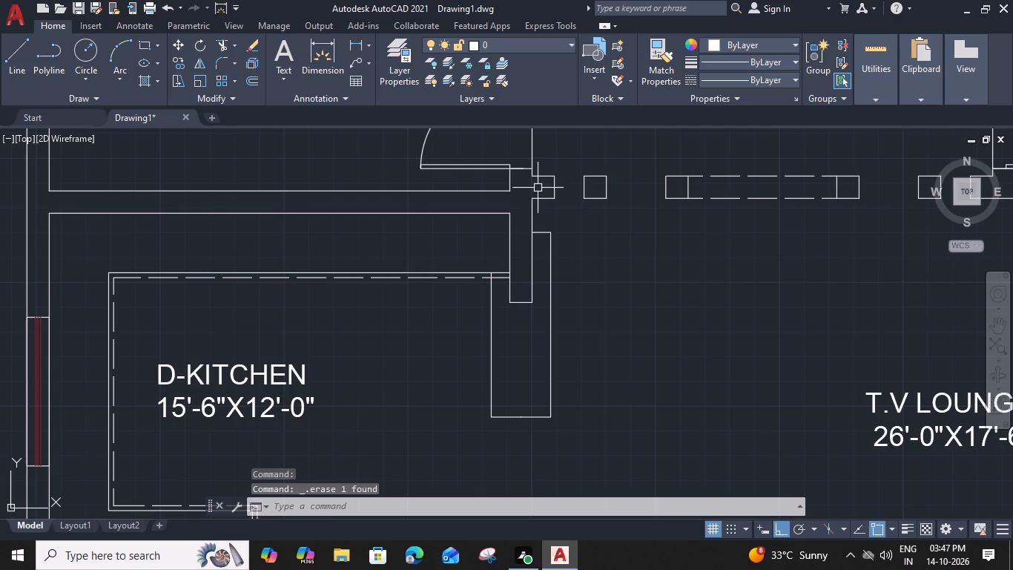
Trim the D-kitchen's solid and dashed upper counter lines between the new kitchen-side vertical line and the wall.
{"action": "type", "text": "TR"}
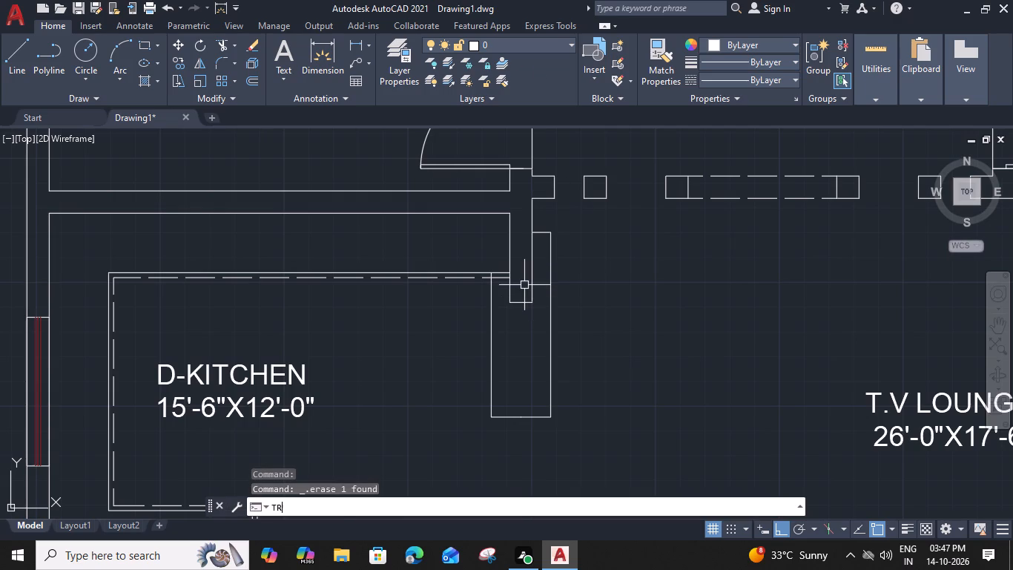
{"action": "key", "text": "space"}
{"action": "scroll", "coordinate": [490, 278], "scroll_direction": "up", "scroll_amount": 2}
{"action": "left_click", "coordinate": [511, 263]}
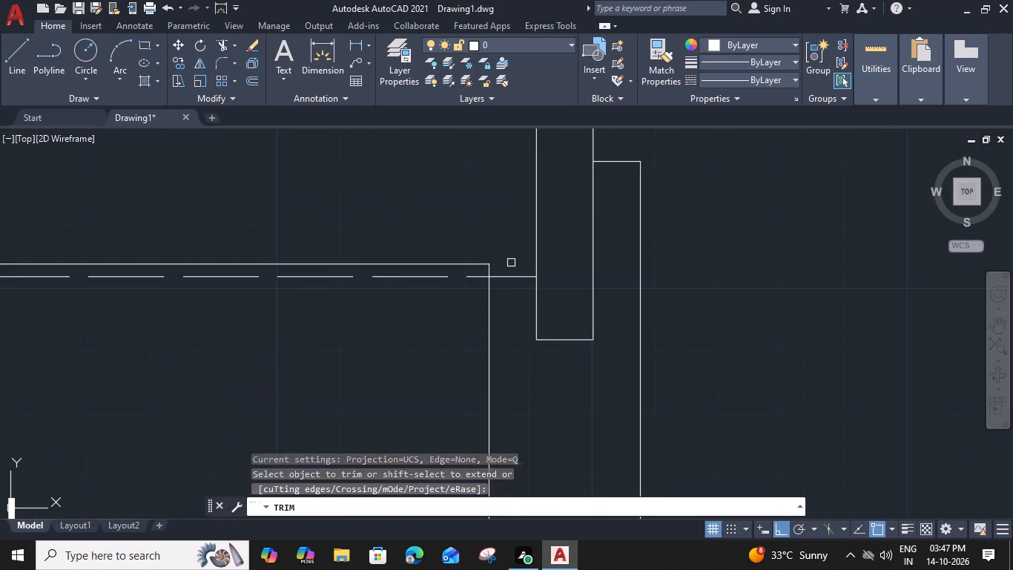
{"action": "left_click", "coordinate": [511, 277]}
{"action": "key", "text": "Escape"}
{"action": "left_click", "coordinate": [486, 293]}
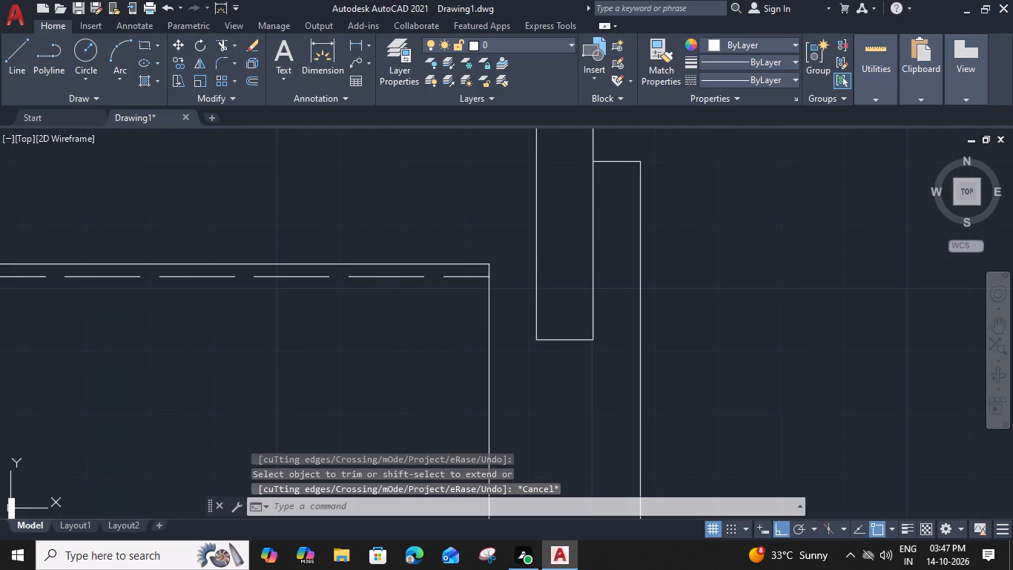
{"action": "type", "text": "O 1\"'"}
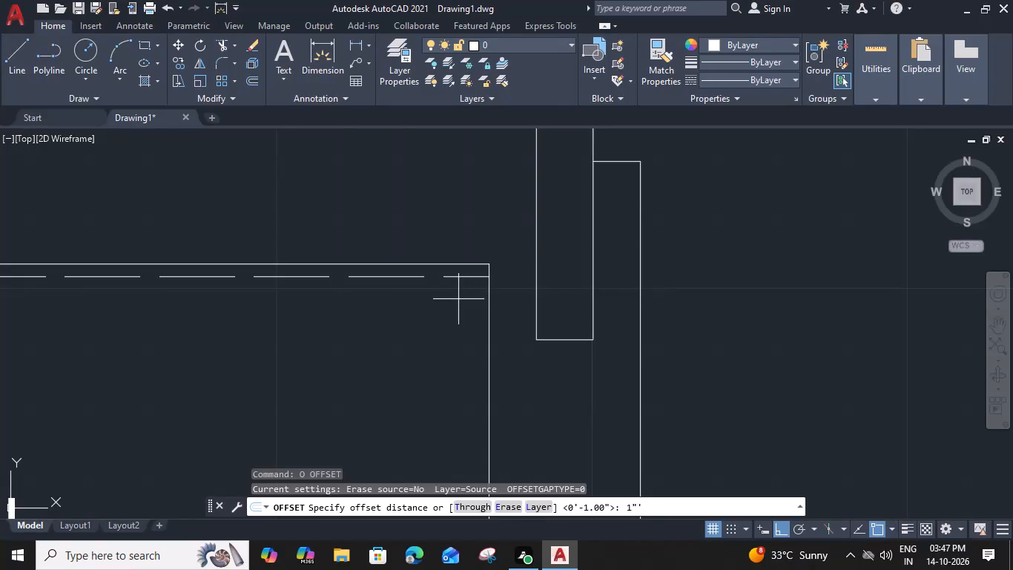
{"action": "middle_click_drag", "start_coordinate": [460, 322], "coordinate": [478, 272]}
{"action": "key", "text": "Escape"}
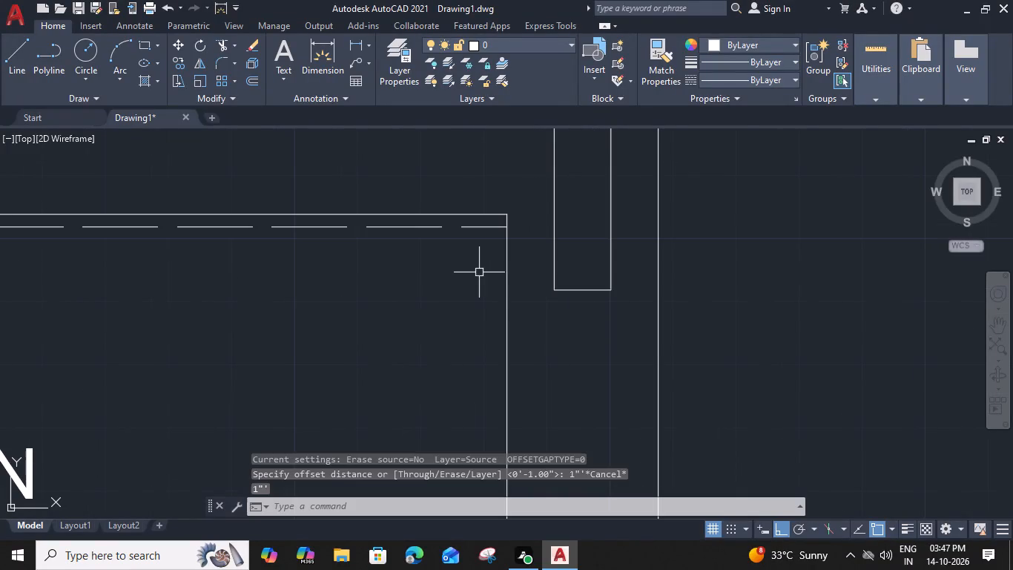
Offset the kitchen-side vertical line 1" toward the D-kitchen and the lounge-side vertical line 1" toward the T.V lounge.
{"action": "left_click", "coordinate": [509, 286]}
{"action": "type", "text": "O 1\""}
{"action": "key", "text": "Return"}
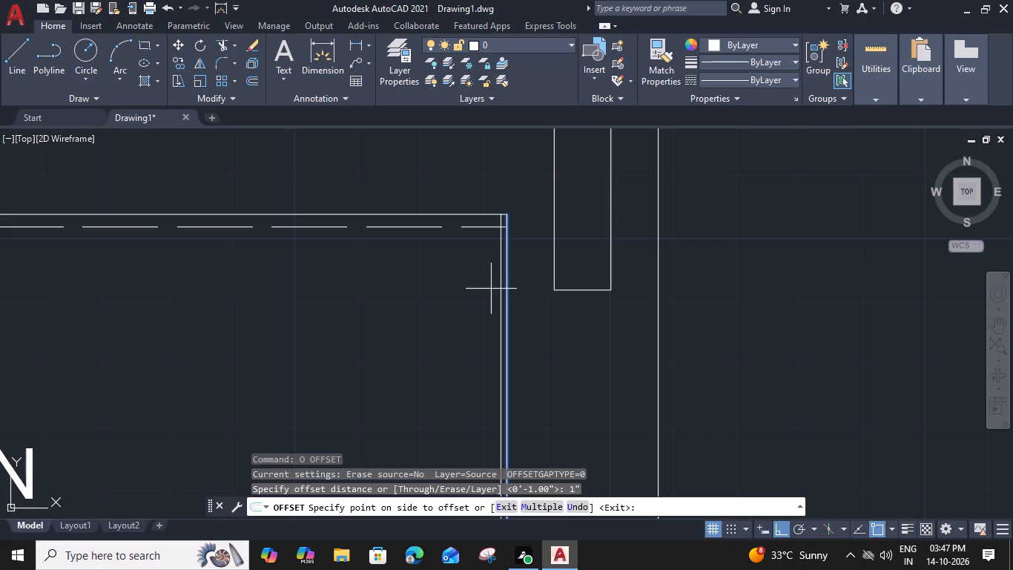
{"action": "left_click", "coordinate": [462, 284]}
{"action": "scroll", "coordinate": [463, 284], "scroll_direction": "down", "scroll_amount": 3}
{"action": "left_click", "coordinate": [514, 287]}
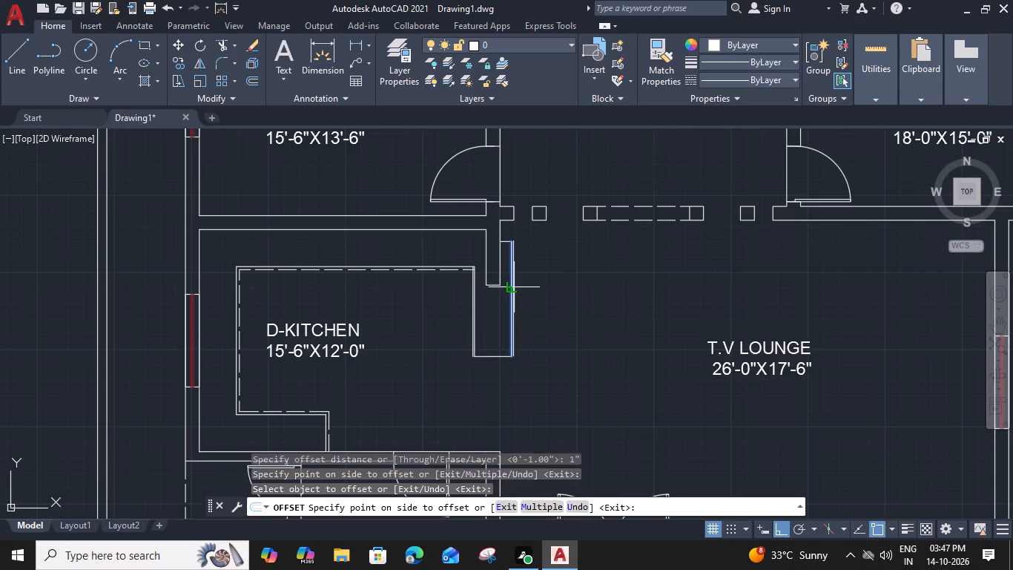
{"action": "left_click", "coordinate": [534, 292]}
{"action": "scroll", "coordinate": [501, 235], "scroll_direction": "up", "scroll_amount": 3}
{"action": "key", "text": "Escape"}
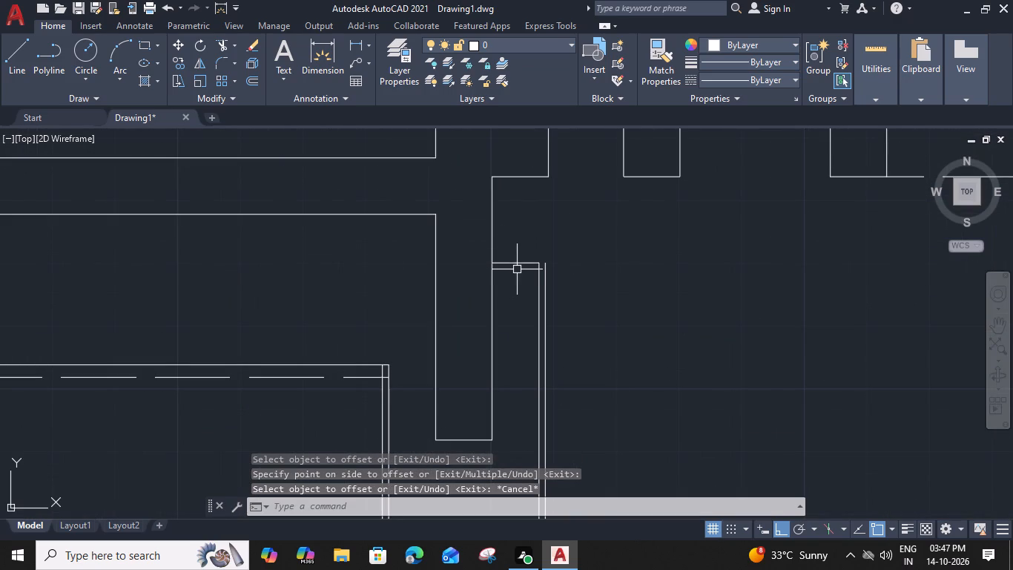
Offset the short horizontal line at the top of the lounge-side outline 1" upward.
{"action": "left_click", "coordinate": [523, 263]}
{"action": "type", "text": "O 1\""}
{"action": "key", "text": "Return"}
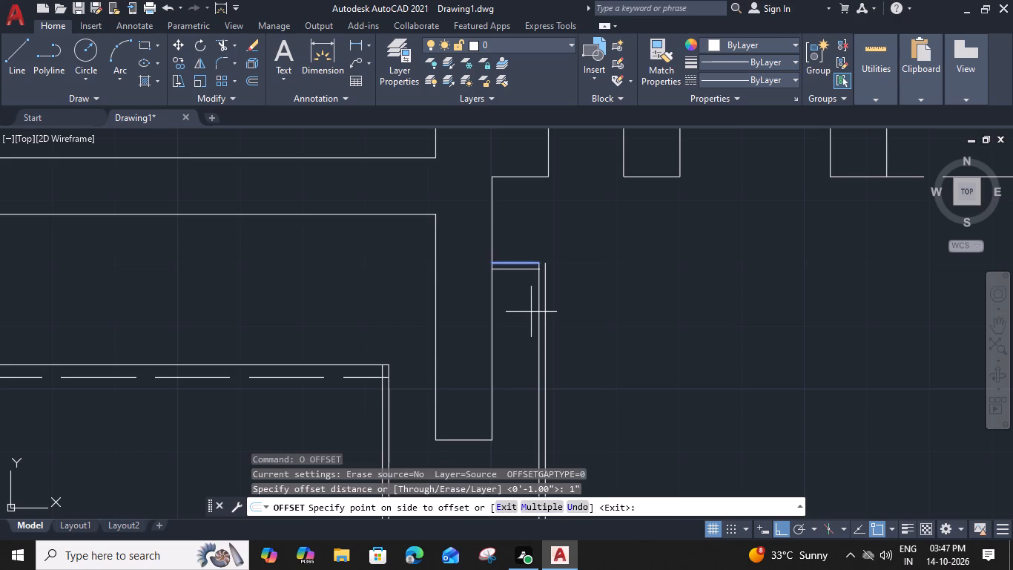
{"action": "left_click", "coordinate": [552, 198]}
{"action": "key", "text": "Escape"}
Trim away both halves of the horizontal base line between the two pairs of vertical lines.
{"action": "scroll", "coordinate": [560, 324], "scroll_direction": "down", "scroll_amount": 2}
{"action": "middle_click_drag", "start_coordinate": [570, 318], "coordinate": [580, 225]}
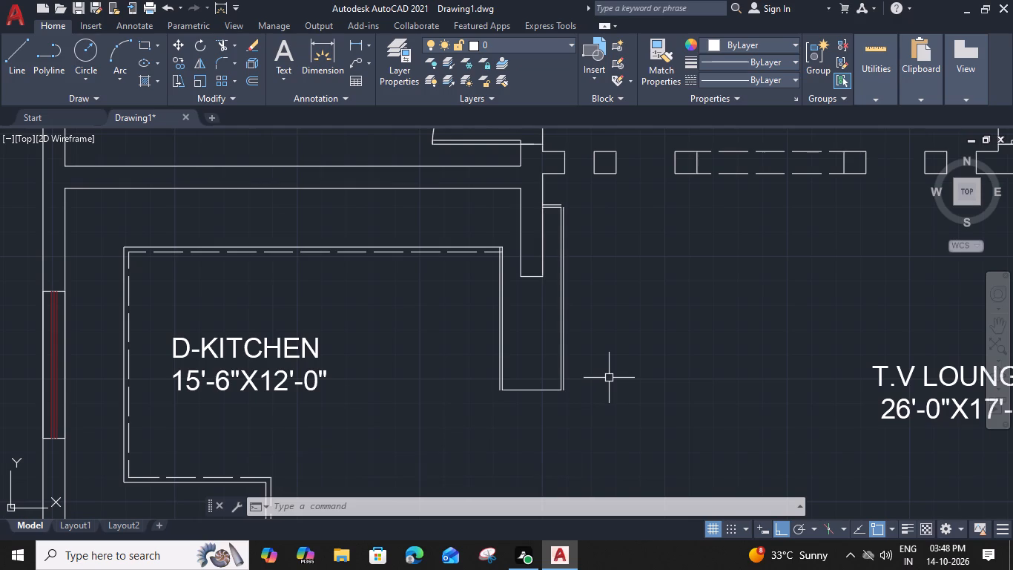
{"action": "type", "text": "TR"}
{"action": "key", "text": "space"}
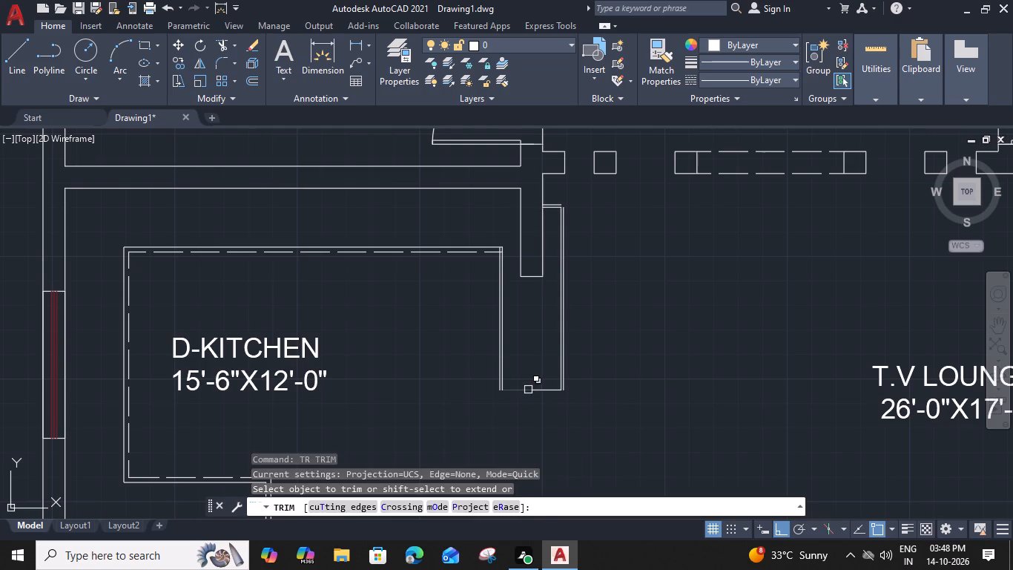
{"action": "left_click", "coordinate": [522, 390]}
{"action": "left_click", "coordinate": [546, 393]}
{"action": "key", "text": "Escape"}
Change the two outer vertical offset lines and the short upper offset line to the dashed ACAD linetype.
{"action": "middle_click_drag", "start_coordinate": [540, 393], "coordinate": [544, 363]}
{"action": "scroll", "coordinate": [508, 358], "scroll_direction": "up", "scroll_amount": 2}
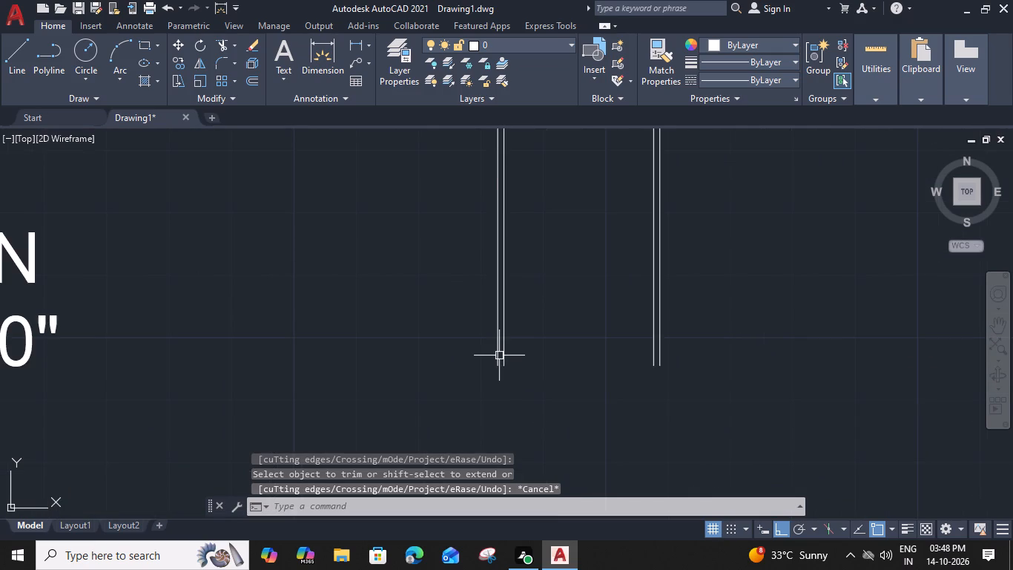
{"action": "left_click", "coordinate": [499, 356]}
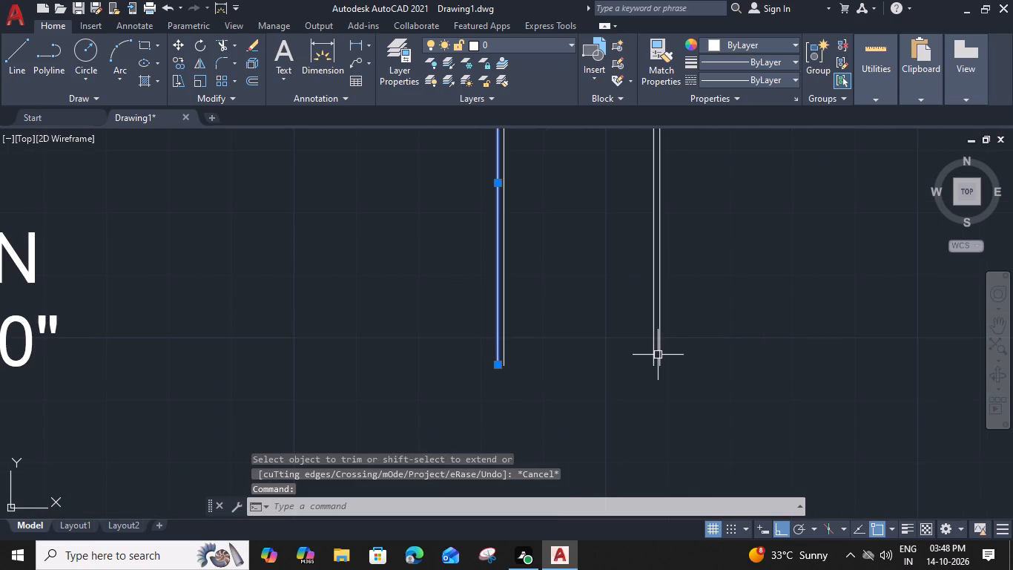
{"action": "left_click", "coordinate": [658, 355], "text": "shift"}
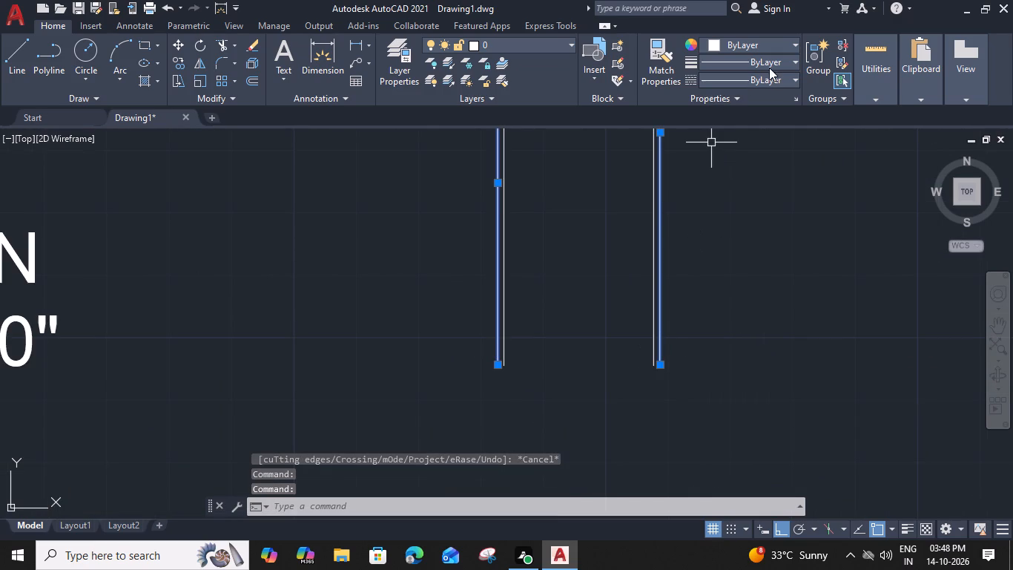
{"action": "left_click", "coordinate": [784, 78]}
{"action": "left_click", "coordinate": [797, 139]}
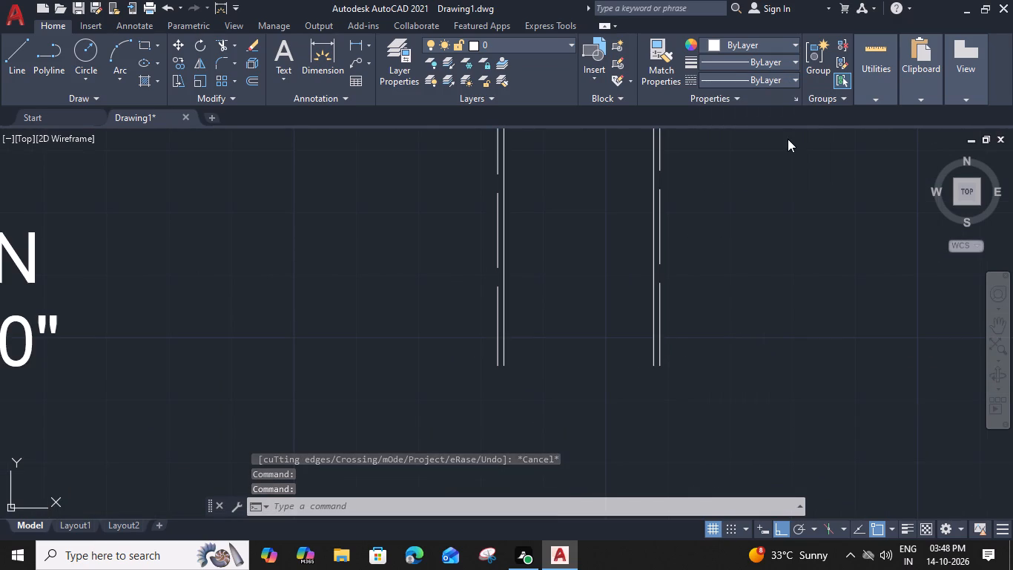
{"action": "key", "text": "Escape"}
{"action": "middle_click_drag", "start_coordinate": [704, 171], "coordinate": [686, 356]}
{"action": "middle_click_drag", "start_coordinate": [678, 207], "coordinate": [675, 332]}
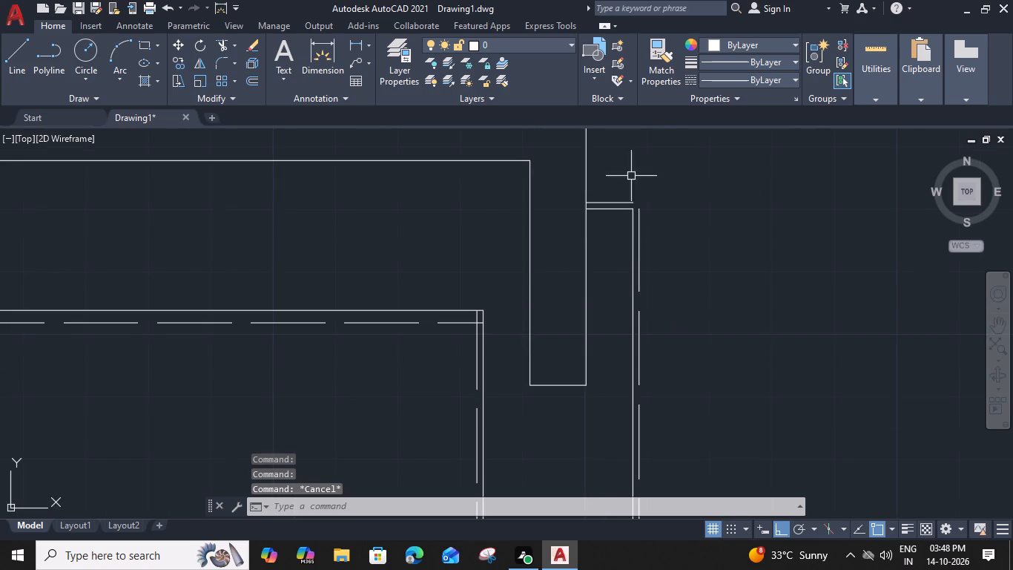
{"action": "scroll", "coordinate": [631, 176], "scroll_direction": "up", "scroll_amount": 3}
{"action": "left_click", "coordinate": [623, 278]}
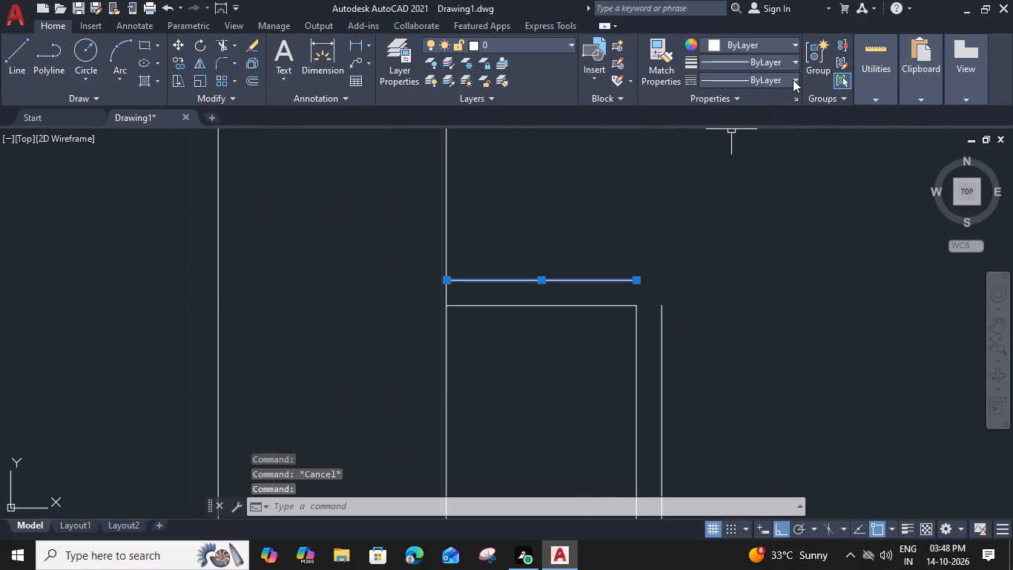
{"action": "left_click", "coordinate": [793, 79]}
{"action": "left_click", "coordinate": [777, 134]}
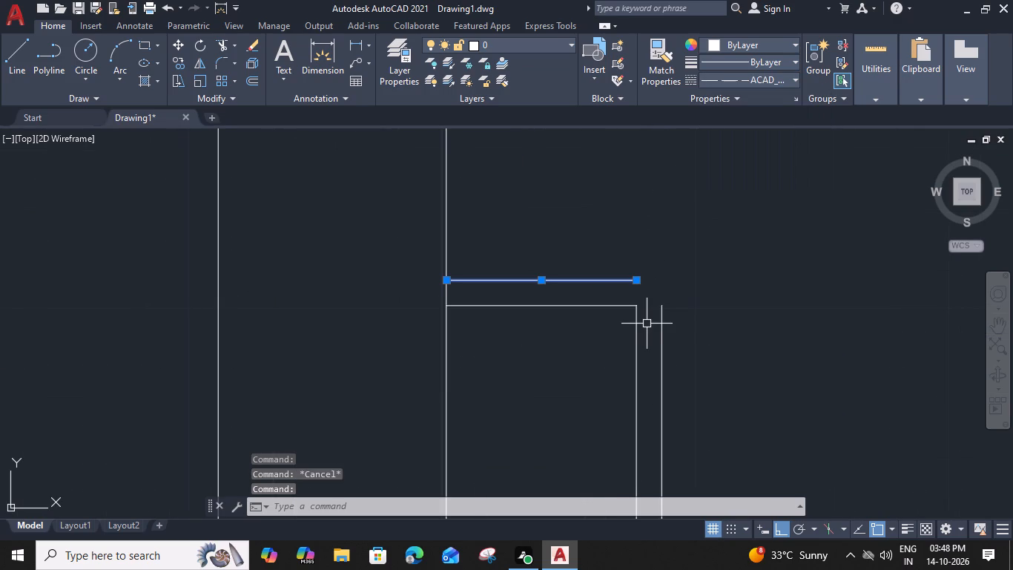
Fillet the lounge-side outer vertical line and the short upper offset line into a sharp corner.
{"action": "type", "text": "F"}
{"action": "key", "text": "space"}
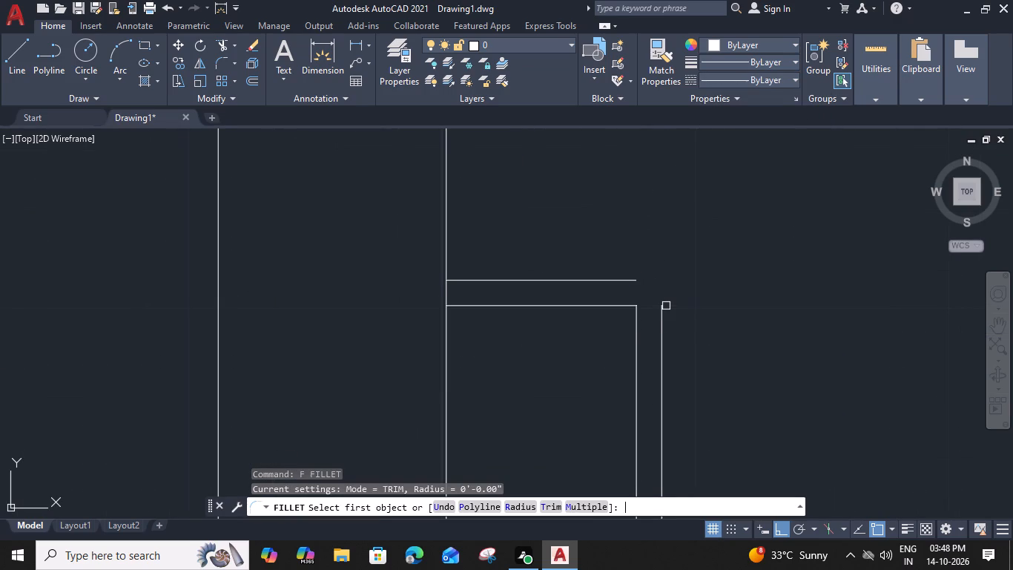
{"action": "left_click", "coordinate": [661, 315]}
{"action": "left_click", "coordinate": [632, 277]}
{"action": "key", "text": "Escape"}
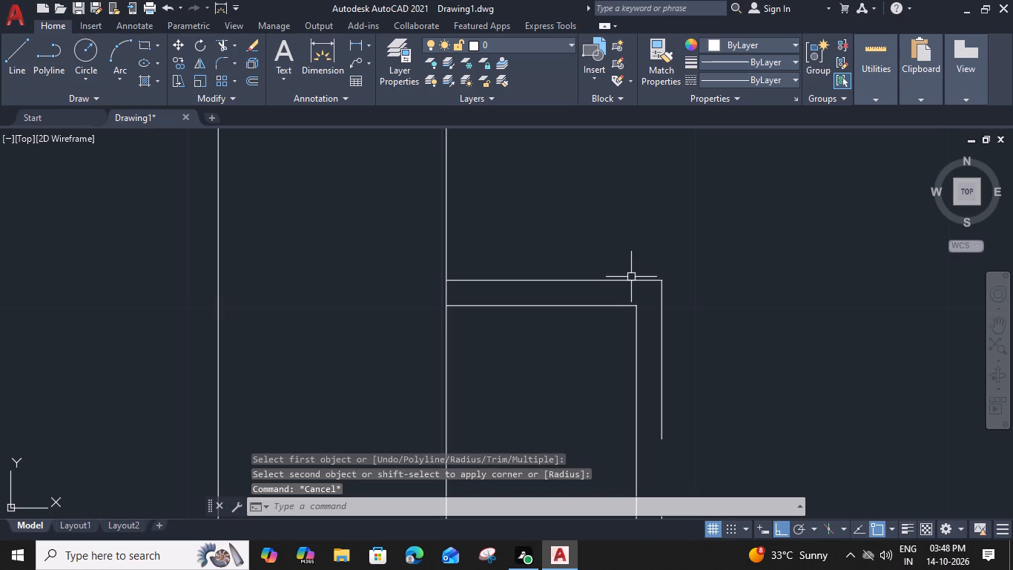
Trim the overlapping ends of the dashed lines at the upper corner of the D-kitchen counter beside the opening.
{"action": "scroll", "coordinate": [631, 277], "scroll_direction": "down", "scroll_amount": 4}
{"action": "middle_click_drag", "start_coordinate": [591, 321], "coordinate": [632, 272]}
{"action": "type", "text": "TR"}
{"action": "key", "text": "space"}
{"action": "scroll", "coordinate": [573, 307], "scroll_direction": "up", "scroll_amount": 4}
{"action": "left_click", "coordinate": [588, 284]}
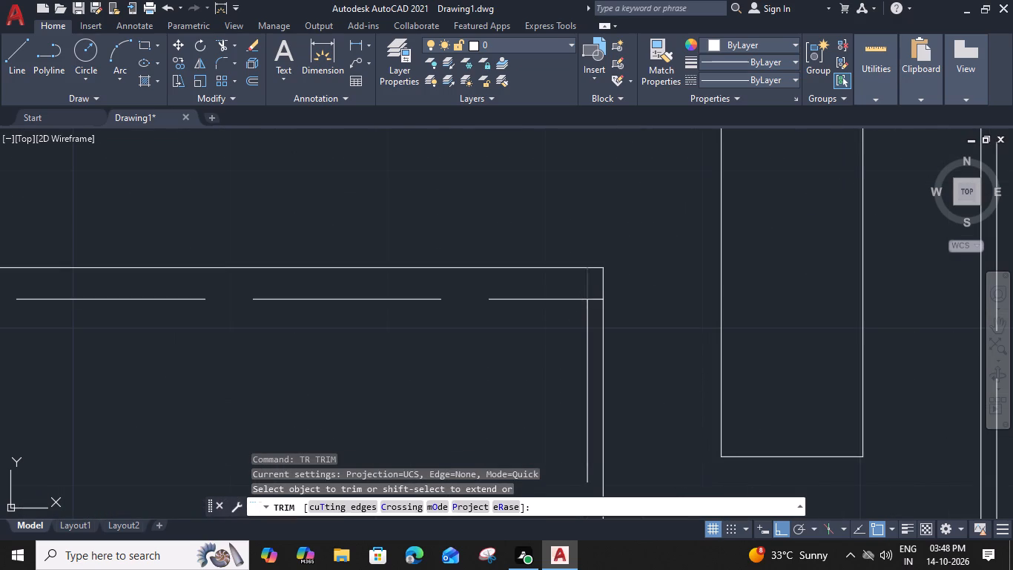
{"action": "left_click", "coordinate": [596, 301]}
{"action": "key", "text": "Escape"}
{"action": "scroll", "coordinate": [595, 300], "scroll_direction": "down", "scroll_amount": 4}
{"action": "middle_click_drag", "start_coordinate": [649, 361], "coordinate": [647, 330]}
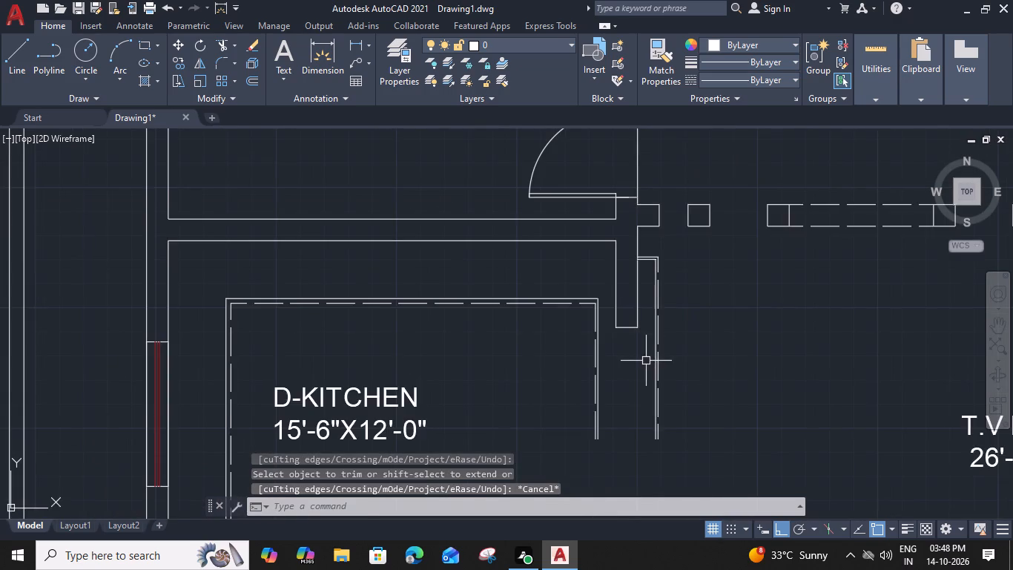
Draw a straight line joining the lower ends of the two solid vertical counter lines beside the D-kitchen opening.
{"action": "middle_click_drag", "start_coordinate": [647, 330], "coordinate": [644, 298]}
{"action": "key", "text": "l"}
{"action": "key", "text": "space"}
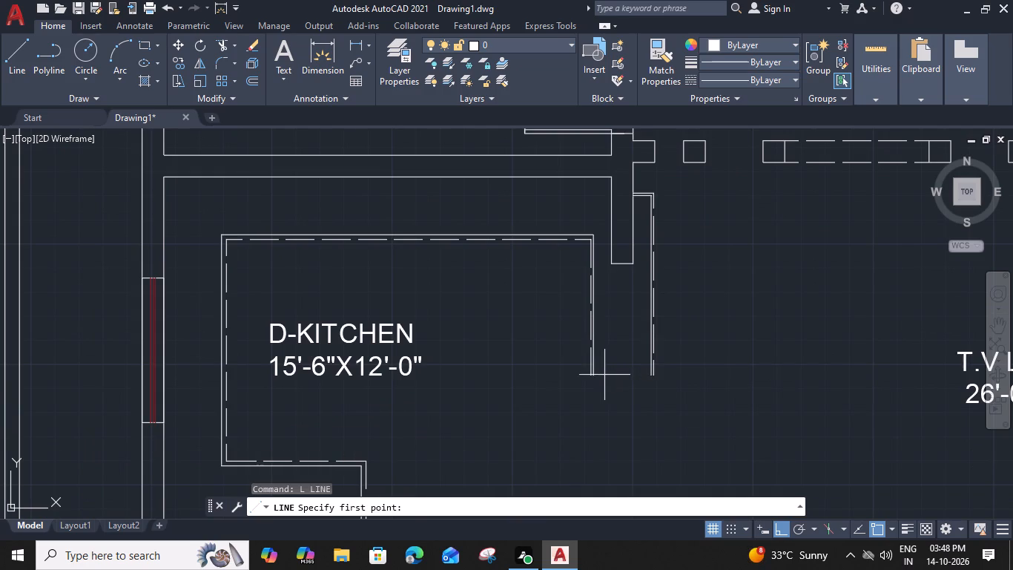
{"action": "left_click", "coordinate": [595, 373]}
{"action": "left_click", "coordinate": [647, 377]}
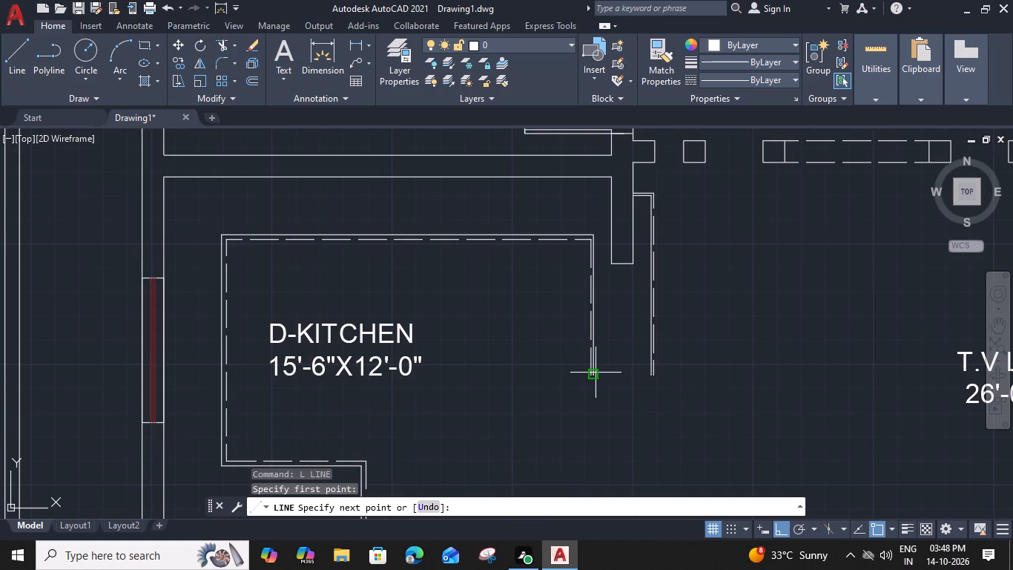
{"action": "key", "text": "Escape"}
Draw an arc below the closing line between the solid lines' lower ends and bulge its midpoint downward into a nearly semicircular counter end.
{"action": "scroll", "coordinate": [625, 386], "scroll_direction": "up", "scroll_amount": 2}
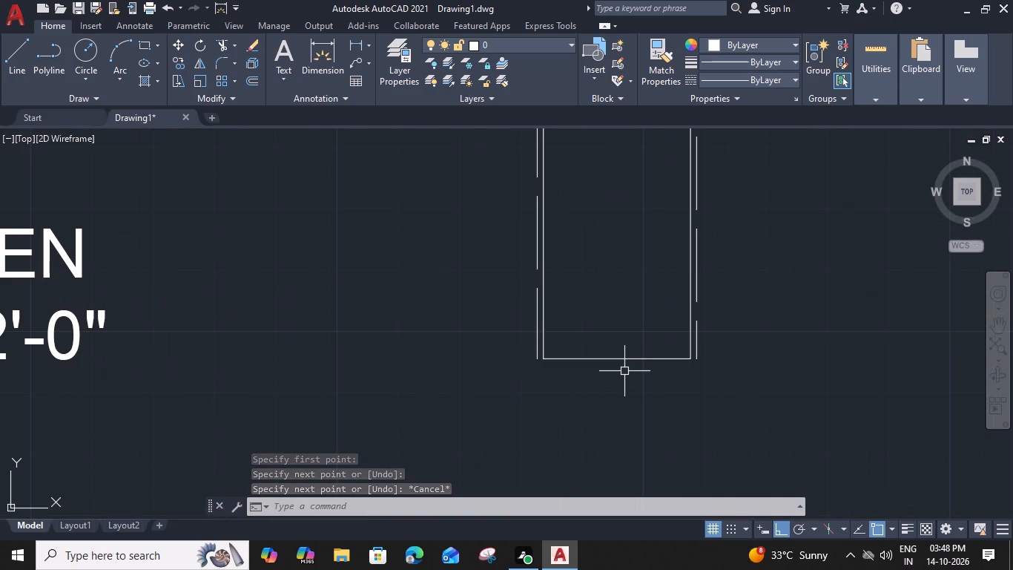
{"action": "type", "text": "ARC"}
{"action": "key", "text": "space"}
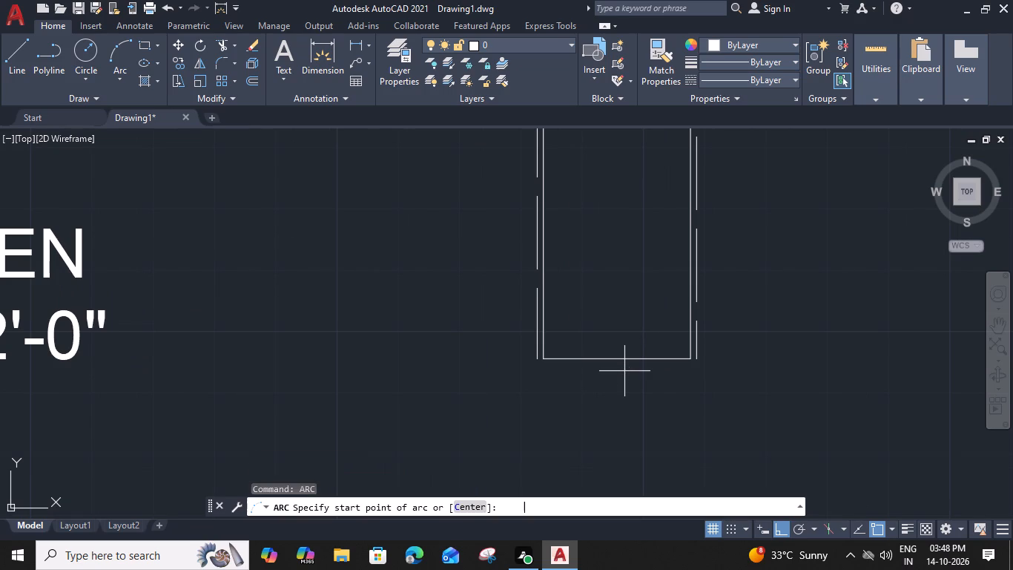
{"action": "left_click", "coordinate": [545, 360]}
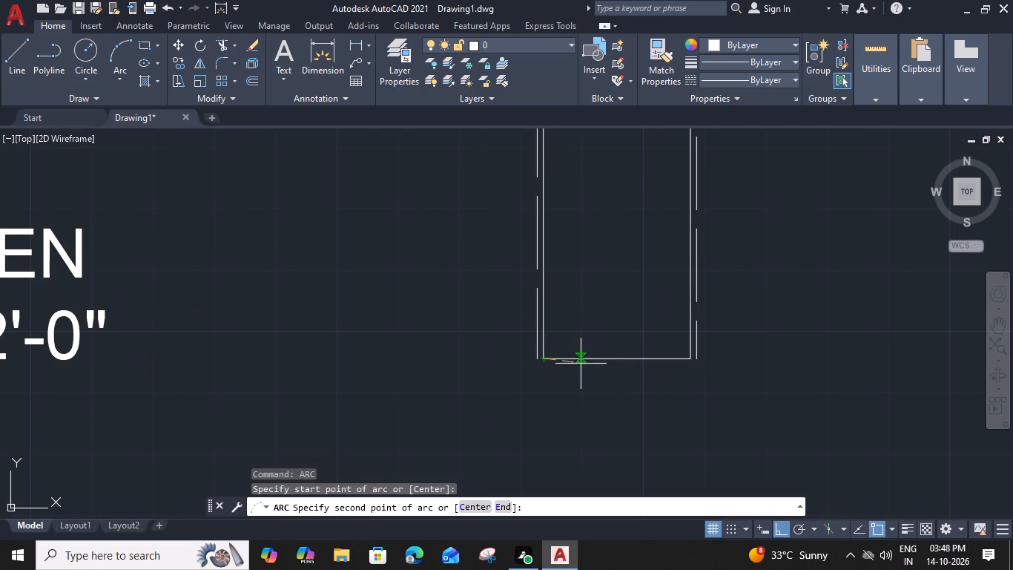
{"action": "left_click", "coordinate": [616, 361]}
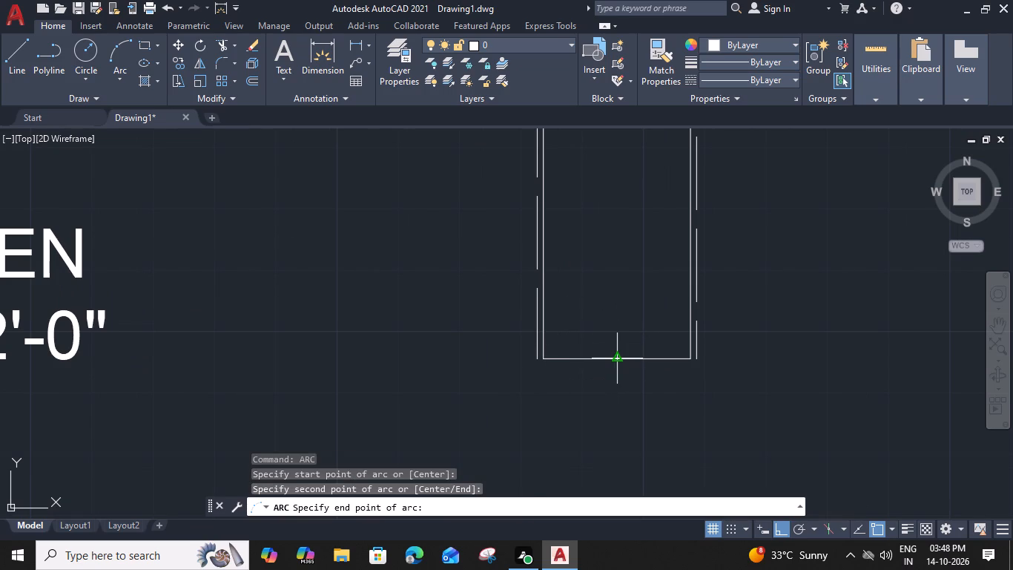
{"action": "left_click", "coordinate": [616, 348]}
{"action": "left_click", "coordinate": [611, 380]}
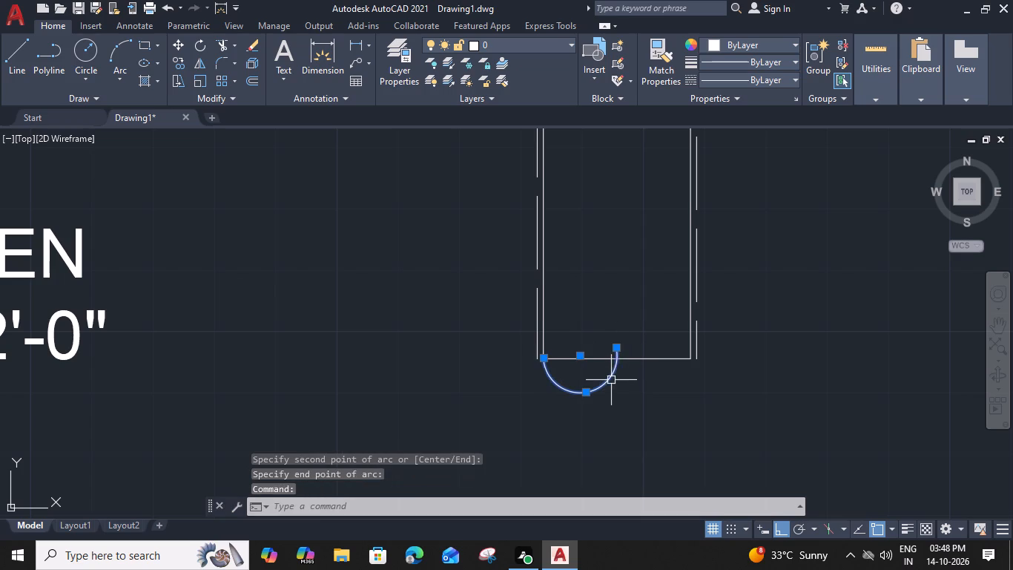
{"action": "left_click", "coordinate": [616, 347]}
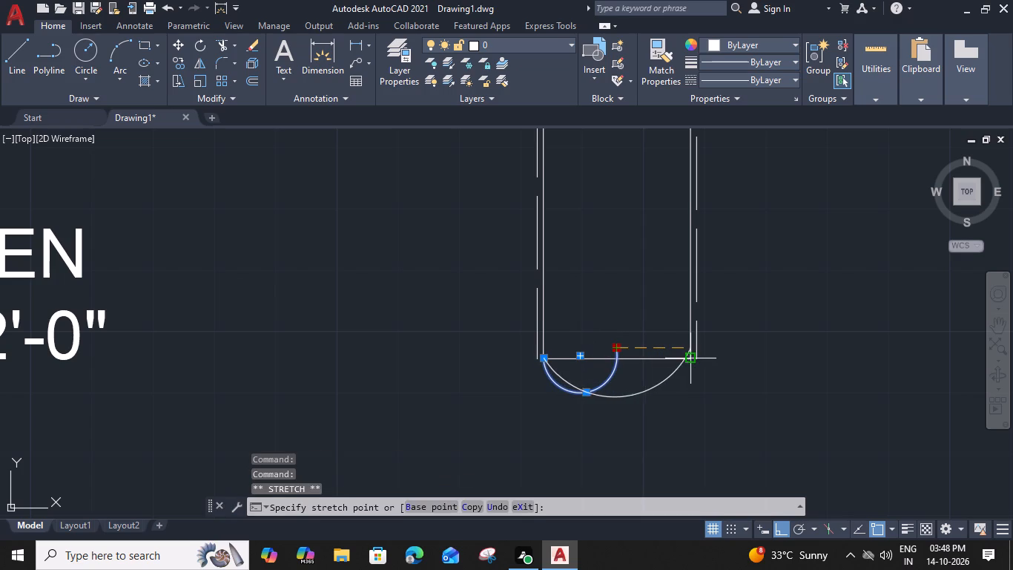
{"action": "left_click", "coordinate": [693, 358]}
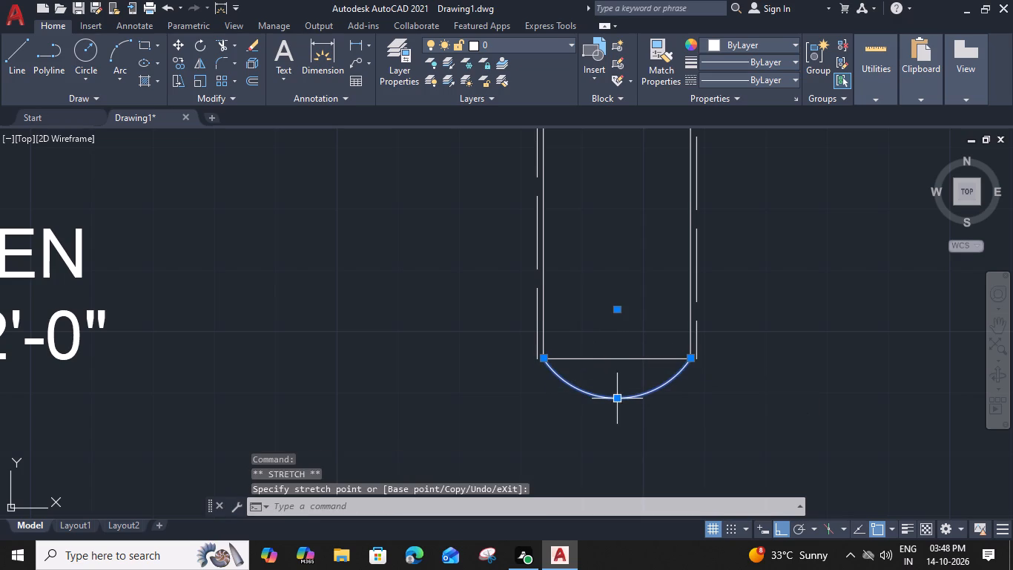
{"action": "left_click", "coordinate": [617, 398]}
{"action": "middle_click_drag", "start_coordinate": [621, 407], "coordinate": [621, 397]}
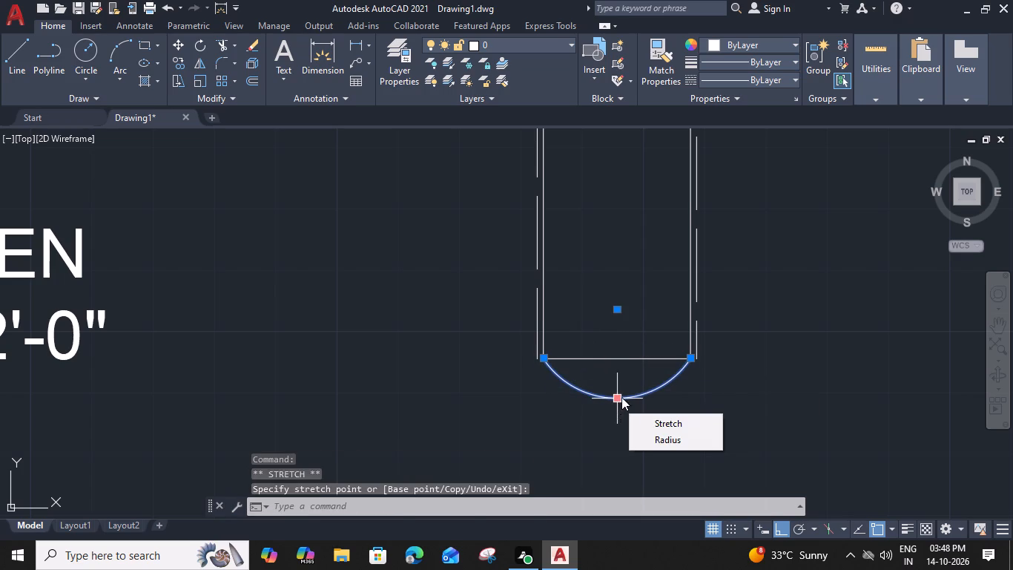
{"action": "middle_click_drag", "start_coordinate": [621, 397], "coordinate": [621, 361]}
{"action": "left_click", "coordinate": [619, 424]}
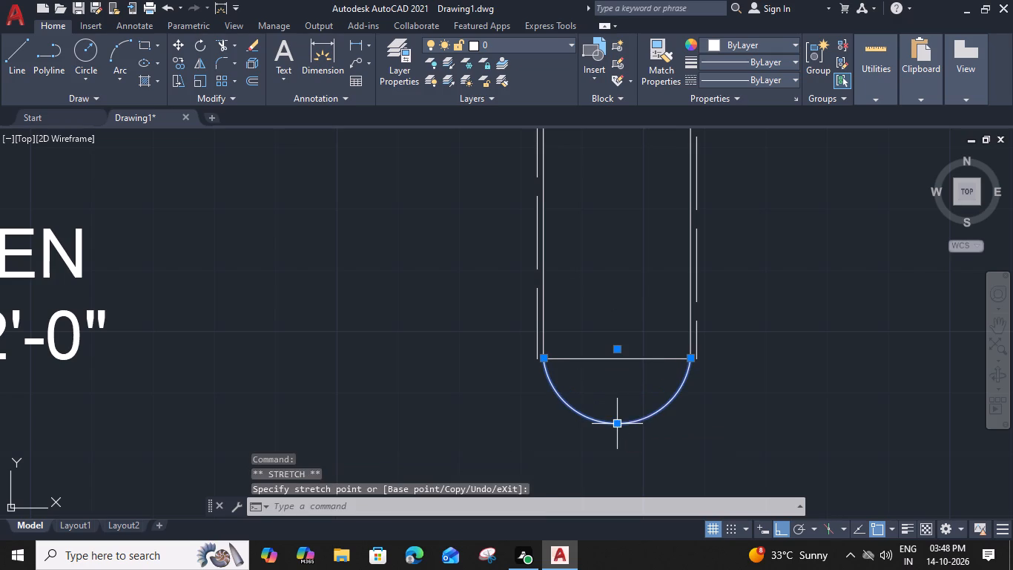
Offset the counter-end arc outward by 1".
{"action": "middle_click_drag", "start_coordinate": [624, 384], "coordinate": [589, 261]}
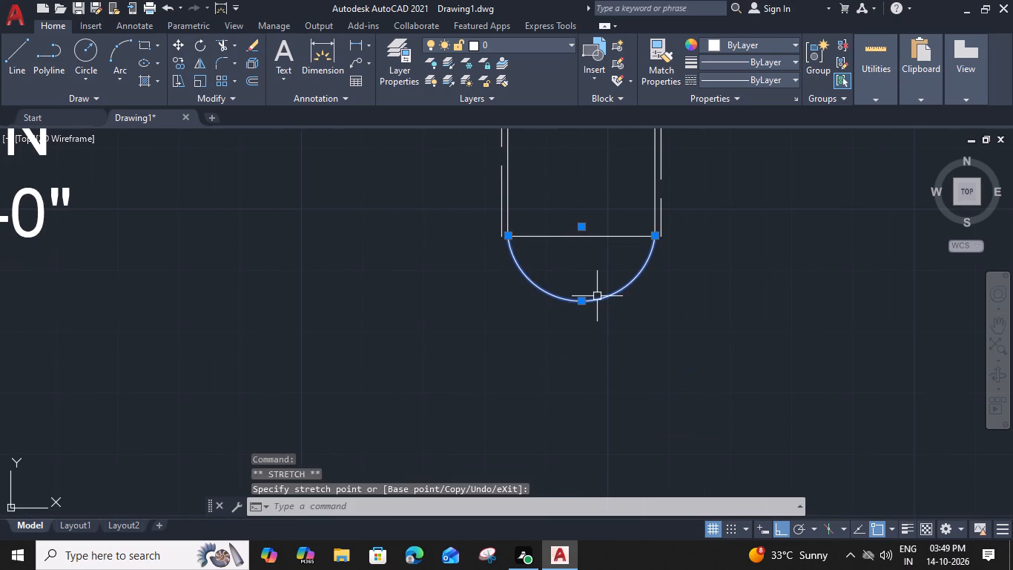
{"action": "type", "text": "O 1\""}
{"action": "key", "text": "Return"}
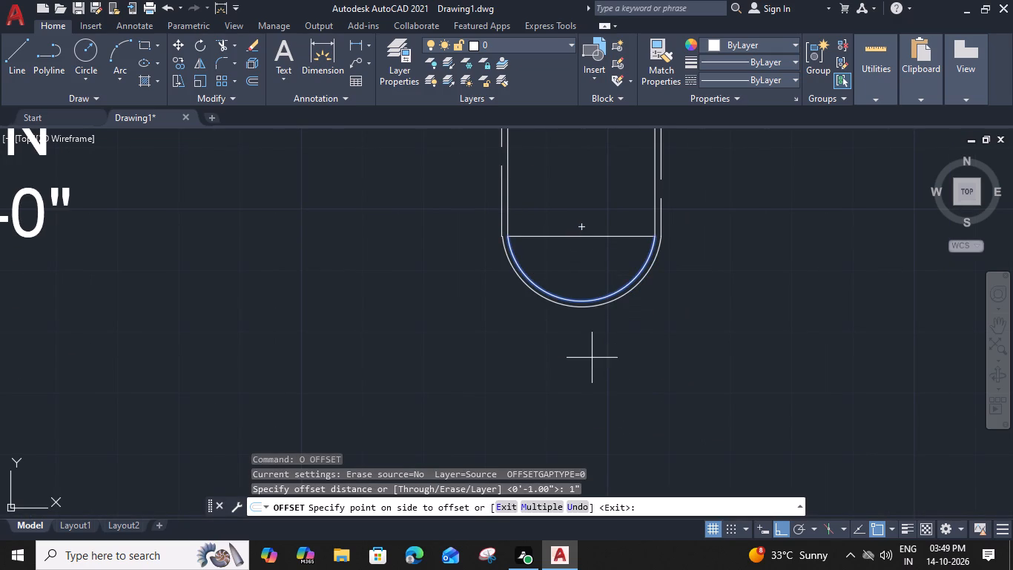
{"action": "left_click", "coordinate": [592, 361]}
{"action": "key", "text": "Escape"}
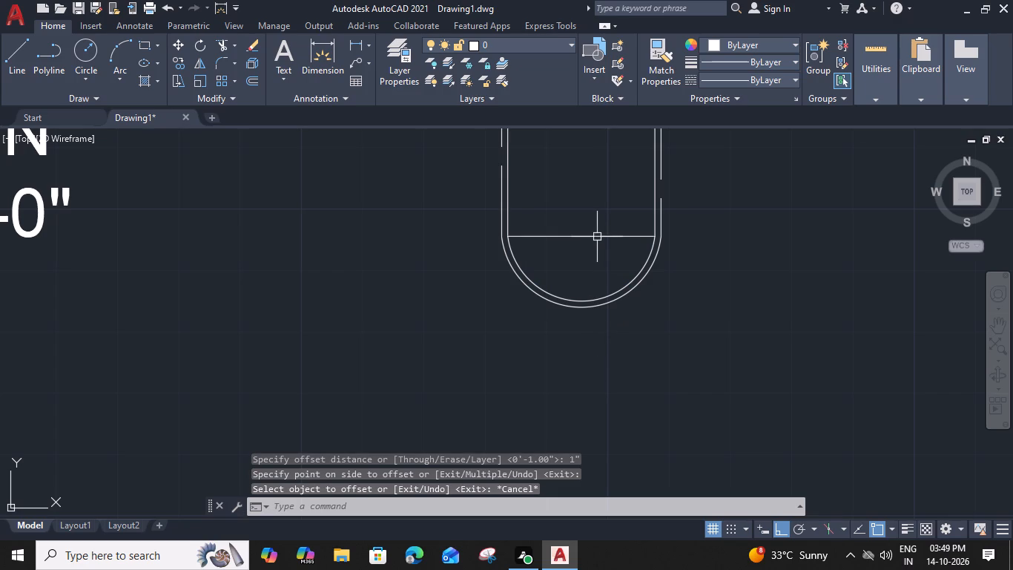
Trim away the straight closing line above the counter-end arcs.
{"action": "key", "text": "t"}
{"action": "type", "text": "R"}
{"action": "key", "text": "space"}
{"action": "left_click", "coordinate": [597, 237]}
{"action": "key", "text": "Escape"}
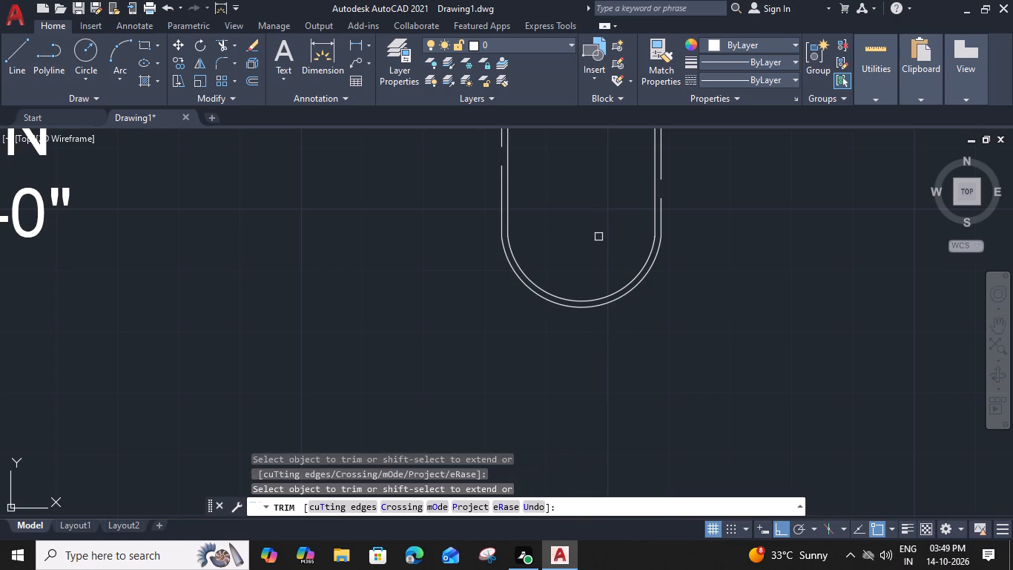
Change the outer counter-end arc to the dashed ACAD_ISO02W100 linetype.
{"action": "left_click", "coordinate": [632, 292]}
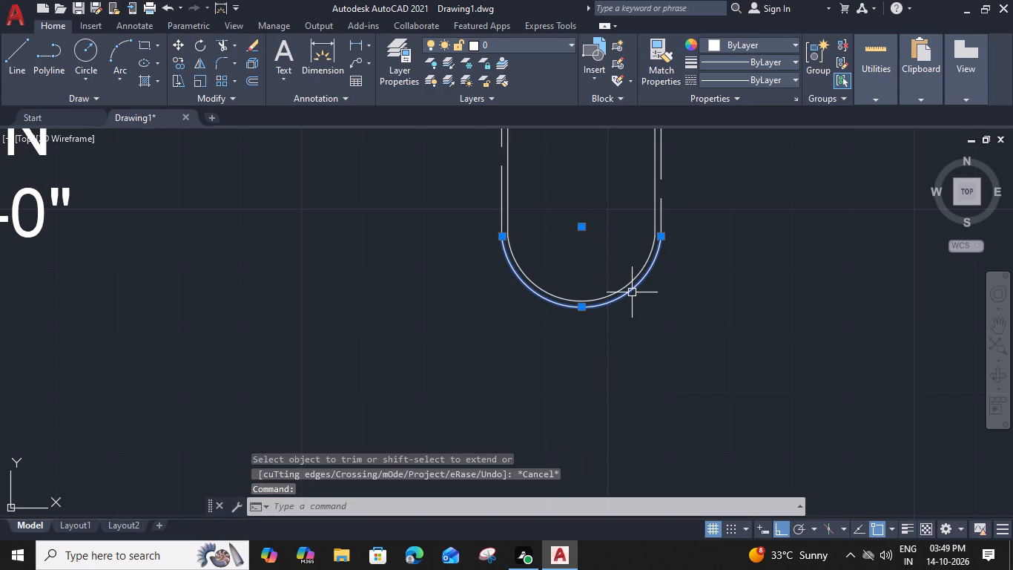
{"action": "left_click", "coordinate": [754, 82]}
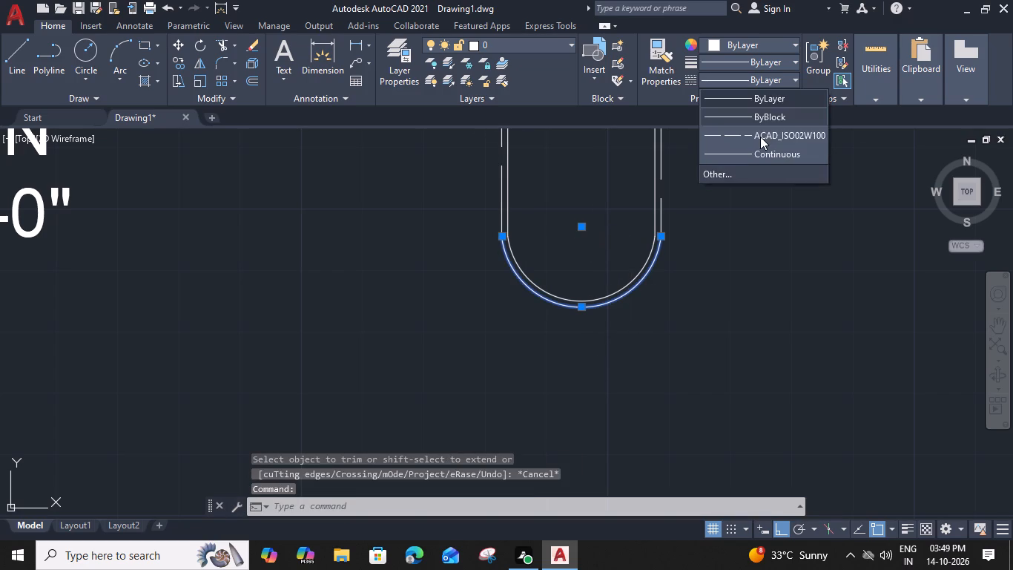
{"action": "left_click", "coordinate": [760, 137]}
{"action": "key", "text": "Escape"}
Extend both ends of the inner and outer arcs up to the vertical counter lines.
{"action": "scroll", "coordinate": [614, 243], "scroll_direction": "up", "scroll_amount": 1}
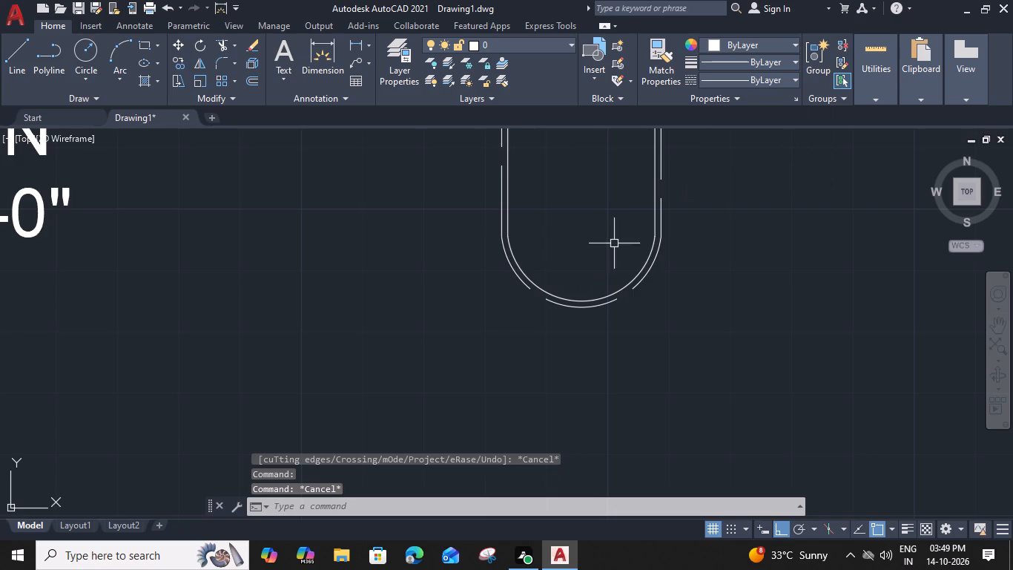
{"action": "scroll", "coordinate": [614, 243], "scroll_direction": "up", "scroll_amount": 2}
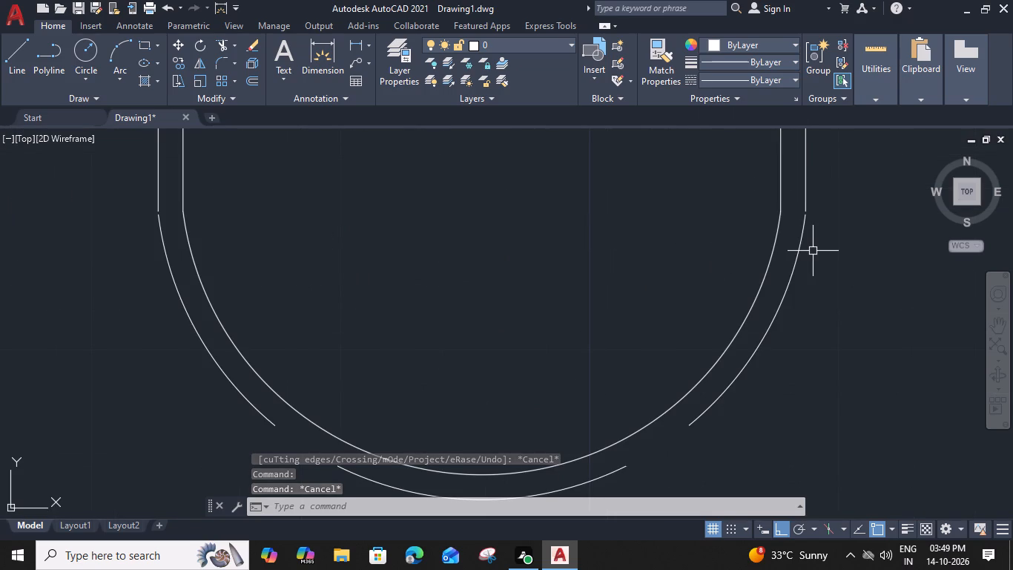
{"action": "type", "text": "EX"}
{"action": "key", "text": "space"}
{"action": "left_click", "coordinate": [805, 231]}
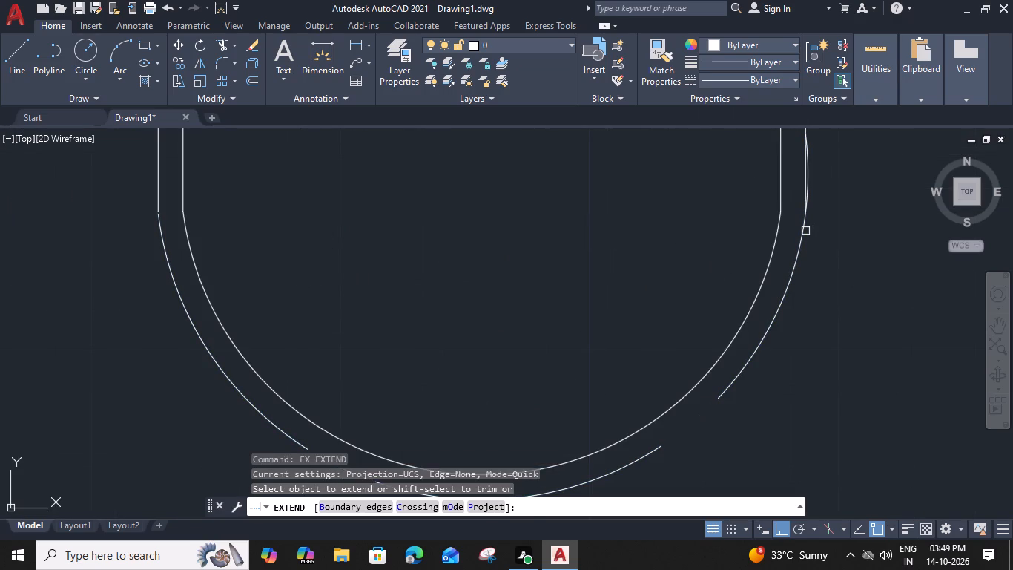
{"action": "middle_click_drag", "start_coordinate": [302, 259], "coordinate": [514, 291]}
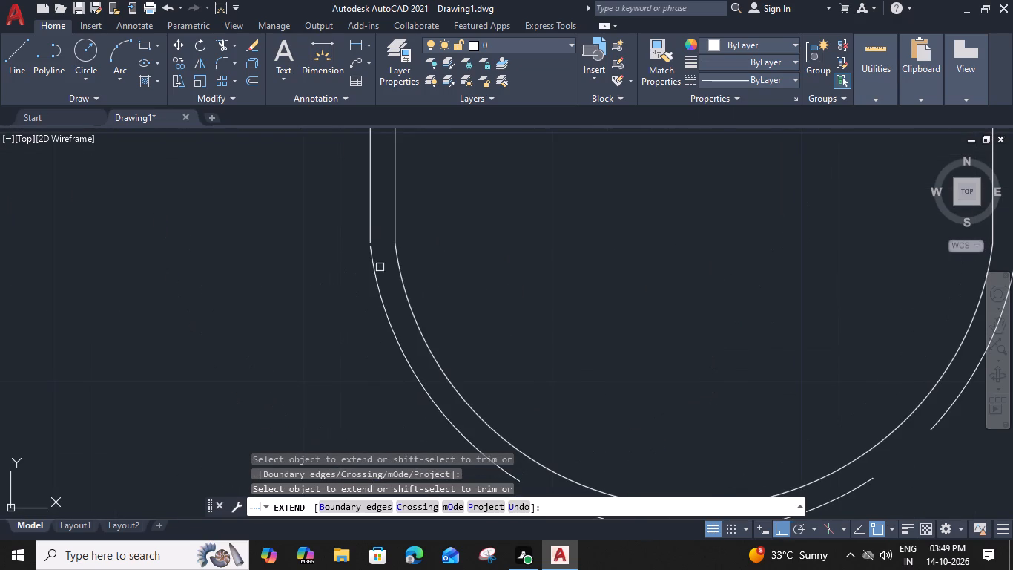
{"action": "left_click", "coordinate": [374, 264]}
{"action": "left_click", "coordinate": [400, 278]}
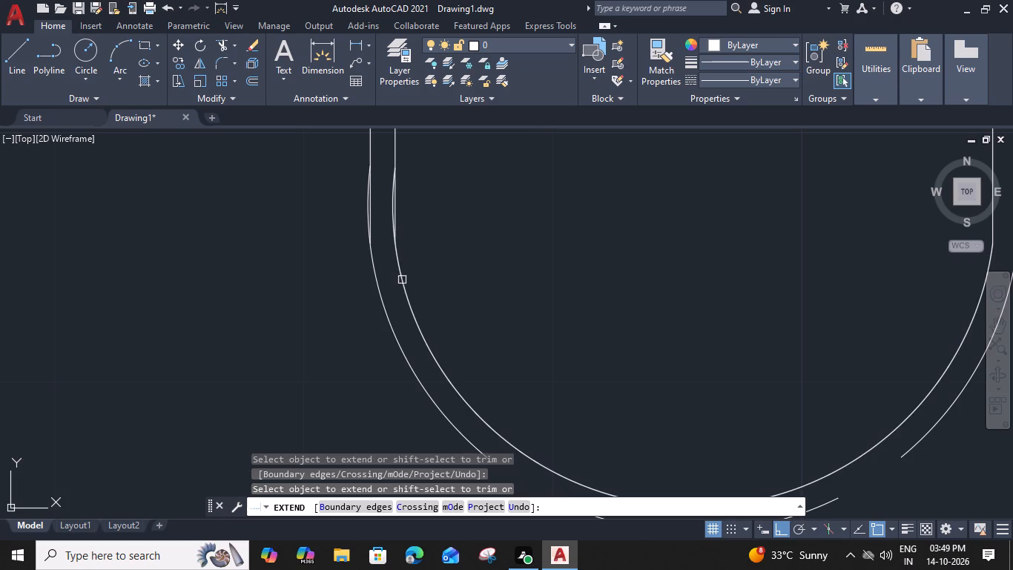
{"action": "scroll", "coordinate": [773, 328], "scroll_direction": "down", "scroll_amount": 1}
{"action": "left_click", "coordinate": [893, 335]}
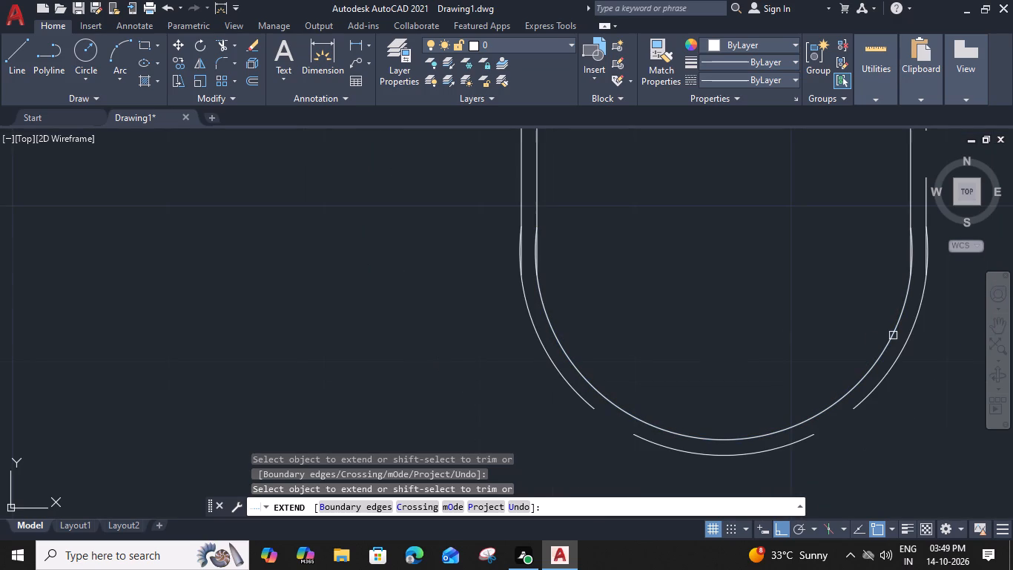
{"action": "key", "text": "Escape"}
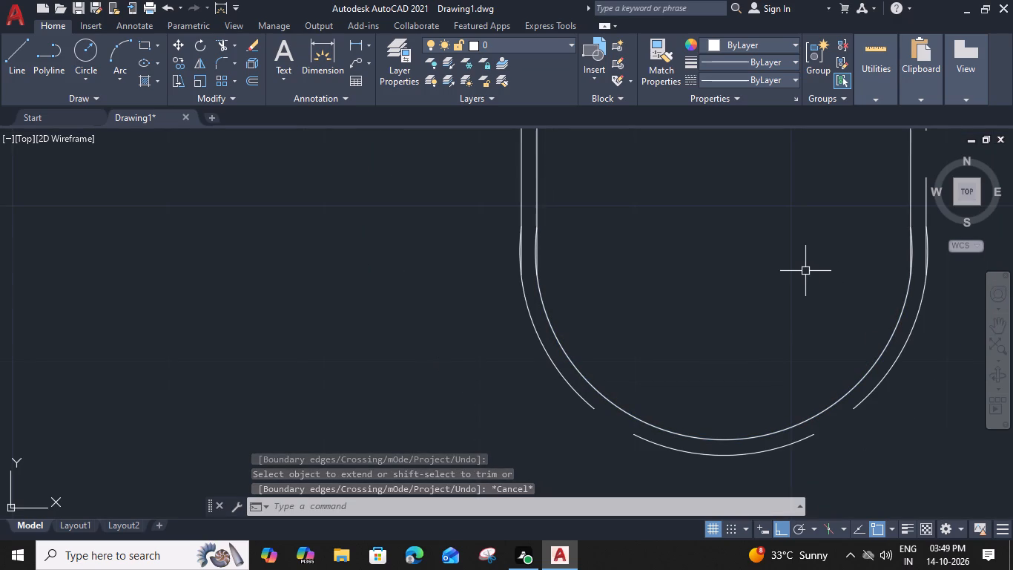
Trim the straight ends of the solid and dashed vertical lines overlapping the arcs on the kitchen side.
{"action": "key", "text": "t"}
{"action": "key", "text": "r"}
{"action": "key", "text": "space"}
{"action": "scroll", "coordinate": [510, 229], "scroll_direction": "up", "scroll_amount": 2}
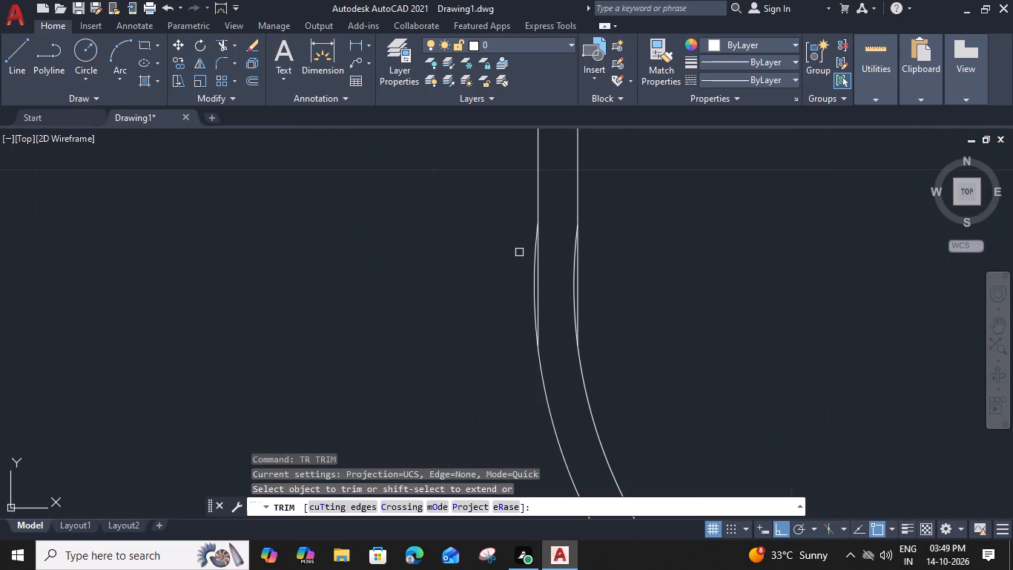
{"action": "left_click", "coordinate": [532, 295]}
{"action": "scroll", "coordinate": [531, 289], "scroll_direction": "down", "scroll_amount": 2}
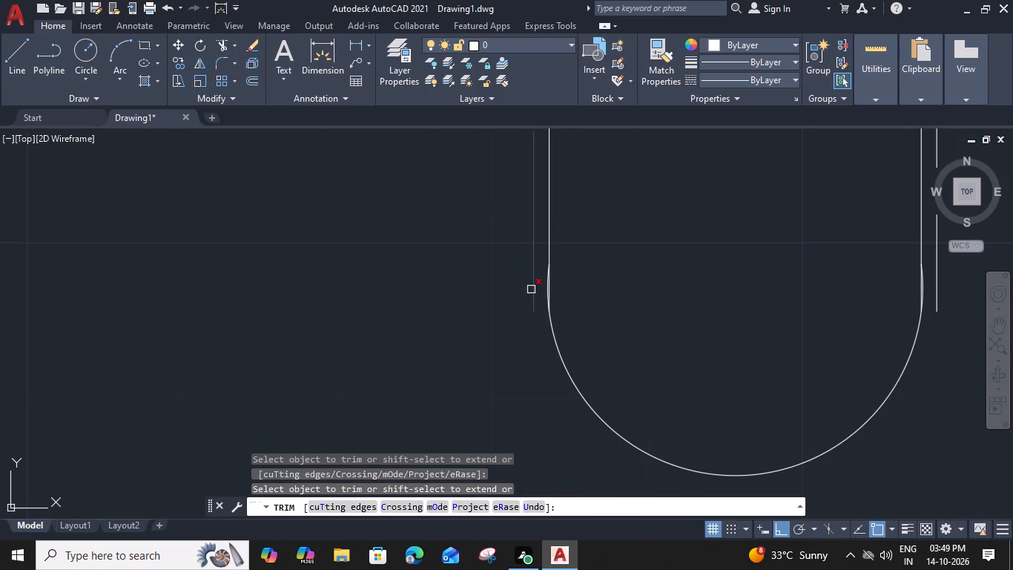
{"action": "key", "text": "ctrl+z"}
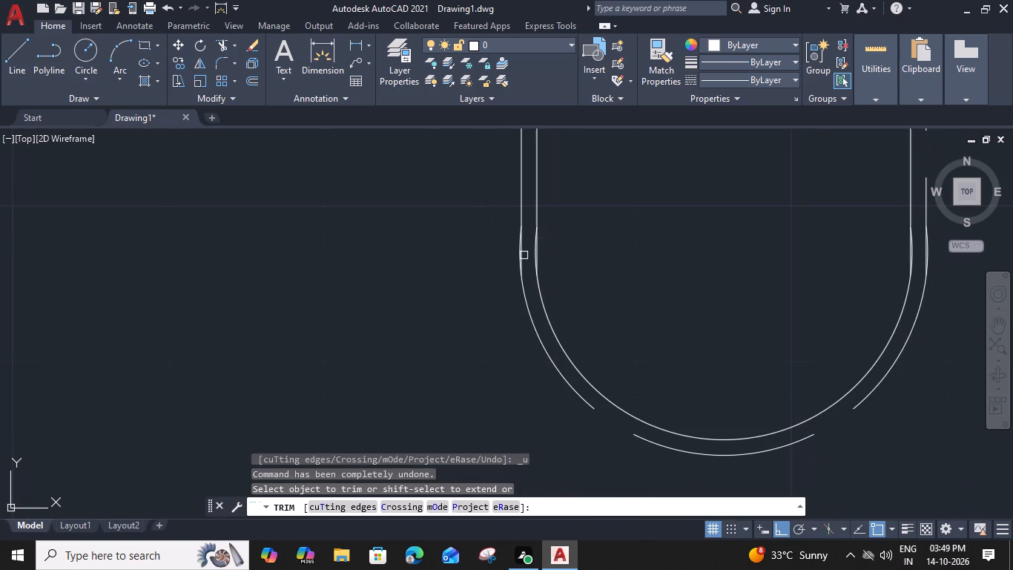
{"action": "scroll", "coordinate": [525, 247], "scroll_direction": "up", "scroll_amount": 2}
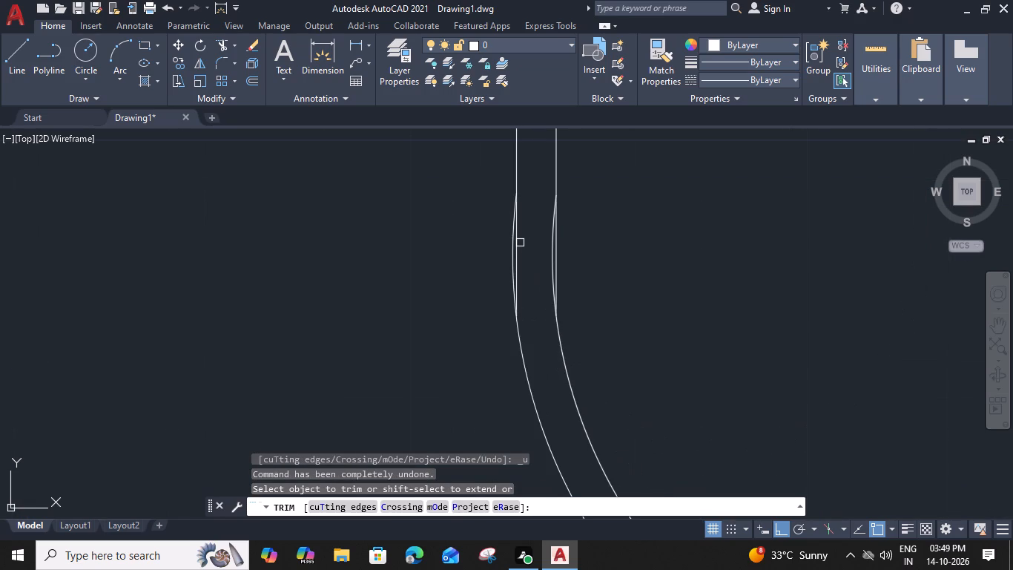
{"action": "left_click", "coordinate": [520, 243]}
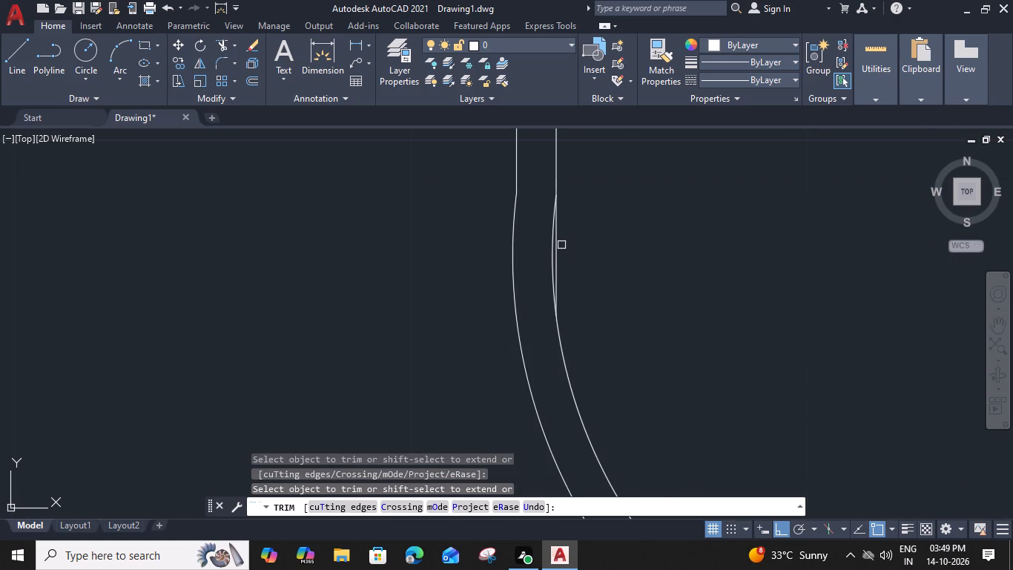
{"action": "left_click", "coordinate": [559, 241]}
Trim the straight ends of the solid and dashed vertical lines overlapping the arcs on the lounge side.
{"action": "scroll", "coordinate": [559, 241], "scroll_direction": "down", "scroll_amount": 2}
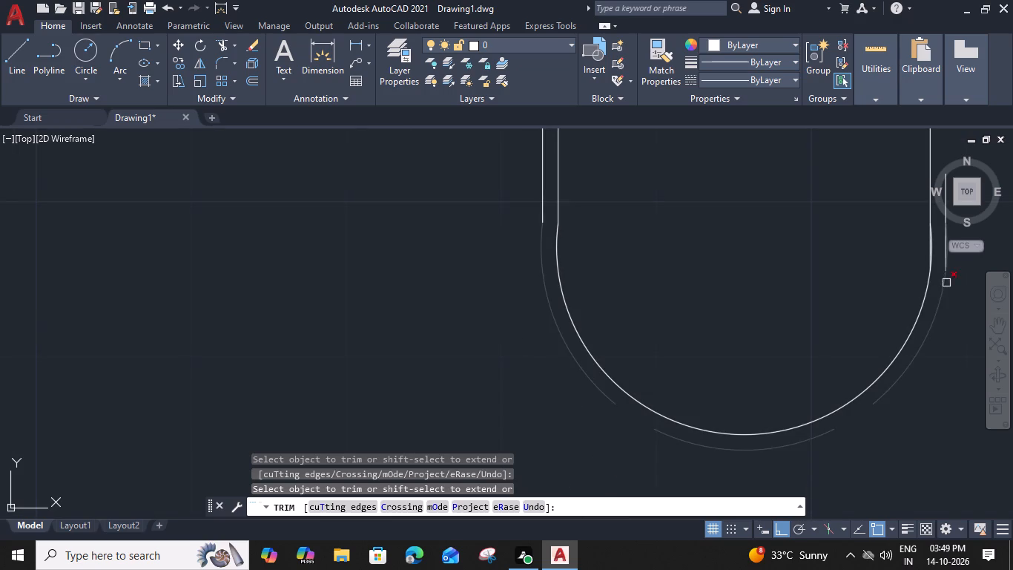
{"action": "middle_click_drag", "start_coordinate": [935, 270], "coordinate": [866, 290]}
{"action": "scroll", "coordinate": [855, 263], "scroll_direction": "up", "scroll_amount": 2}
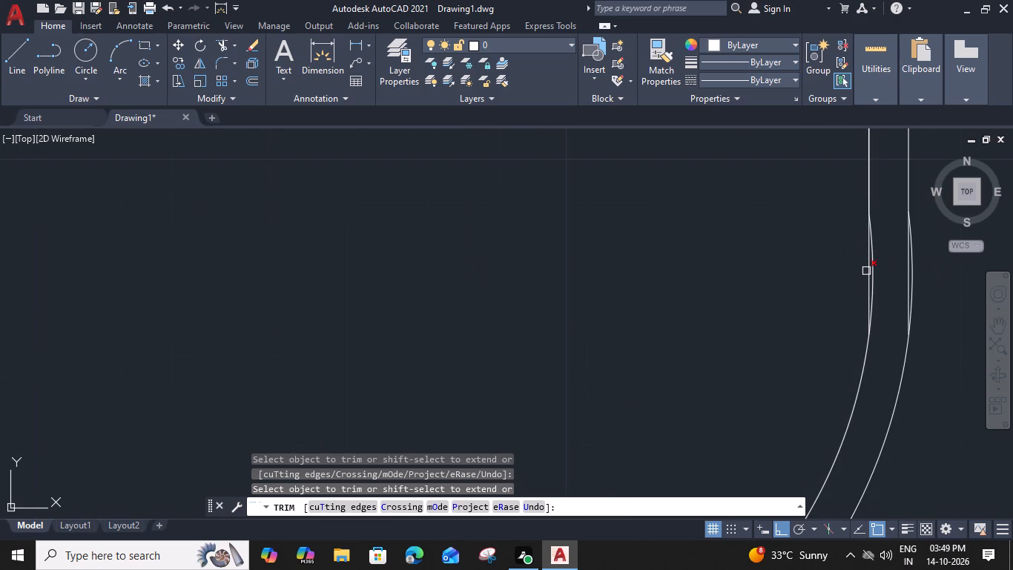
{"action": "left_click", "coordinate": [866, 271]}
{"action": "left_click", "coordinate": [905, 268]}
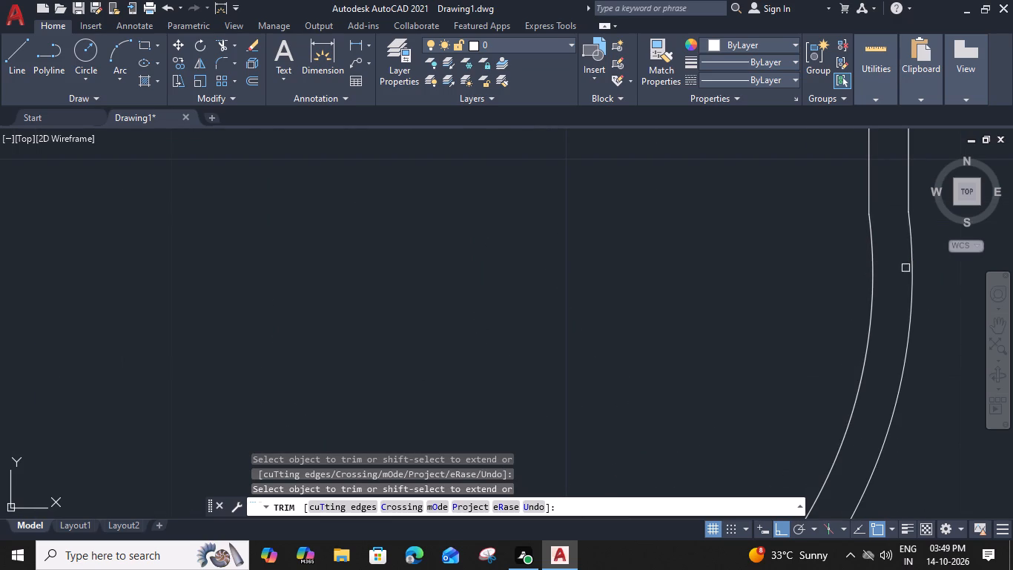
{"action": "key", "text": "Escape"}
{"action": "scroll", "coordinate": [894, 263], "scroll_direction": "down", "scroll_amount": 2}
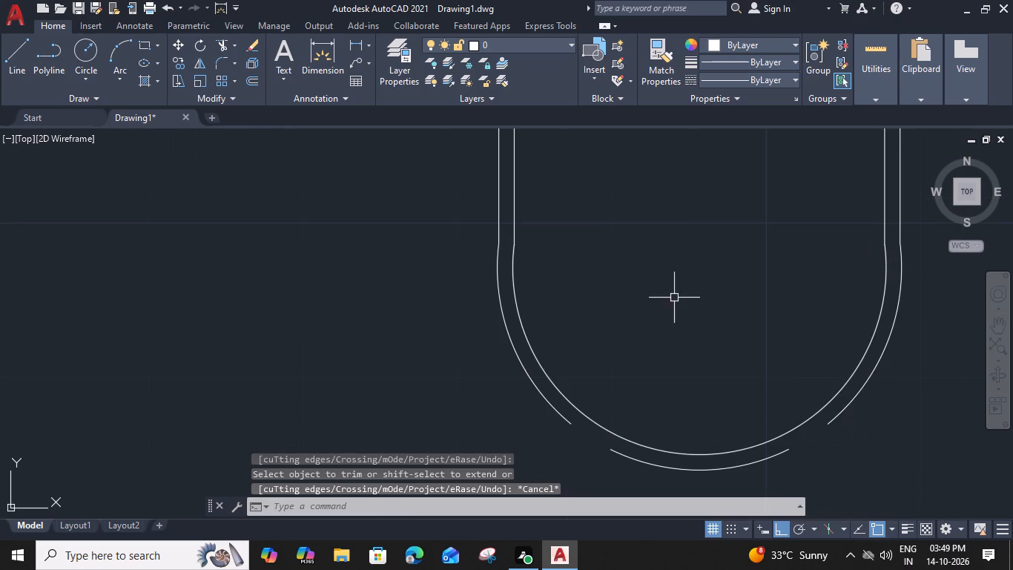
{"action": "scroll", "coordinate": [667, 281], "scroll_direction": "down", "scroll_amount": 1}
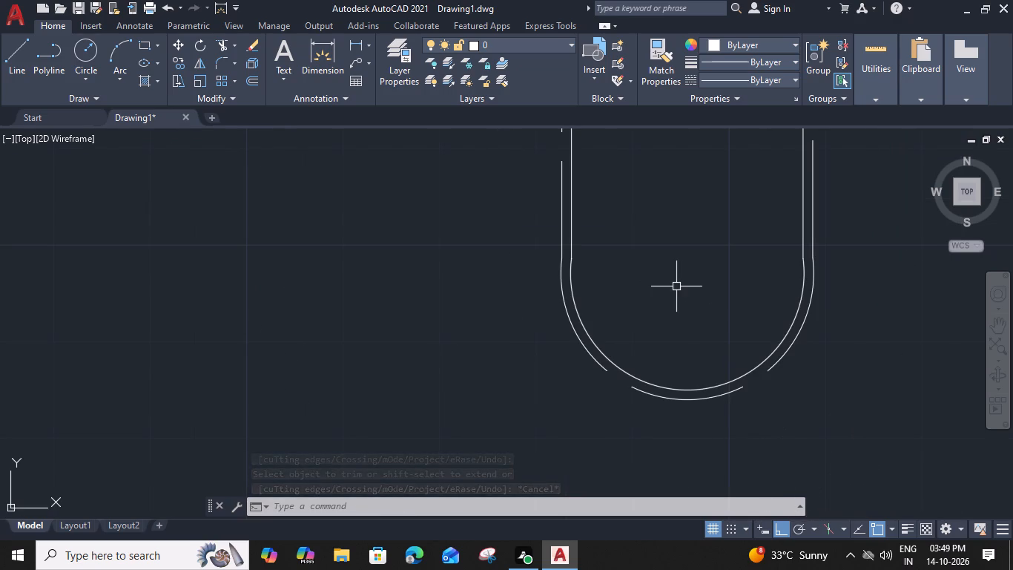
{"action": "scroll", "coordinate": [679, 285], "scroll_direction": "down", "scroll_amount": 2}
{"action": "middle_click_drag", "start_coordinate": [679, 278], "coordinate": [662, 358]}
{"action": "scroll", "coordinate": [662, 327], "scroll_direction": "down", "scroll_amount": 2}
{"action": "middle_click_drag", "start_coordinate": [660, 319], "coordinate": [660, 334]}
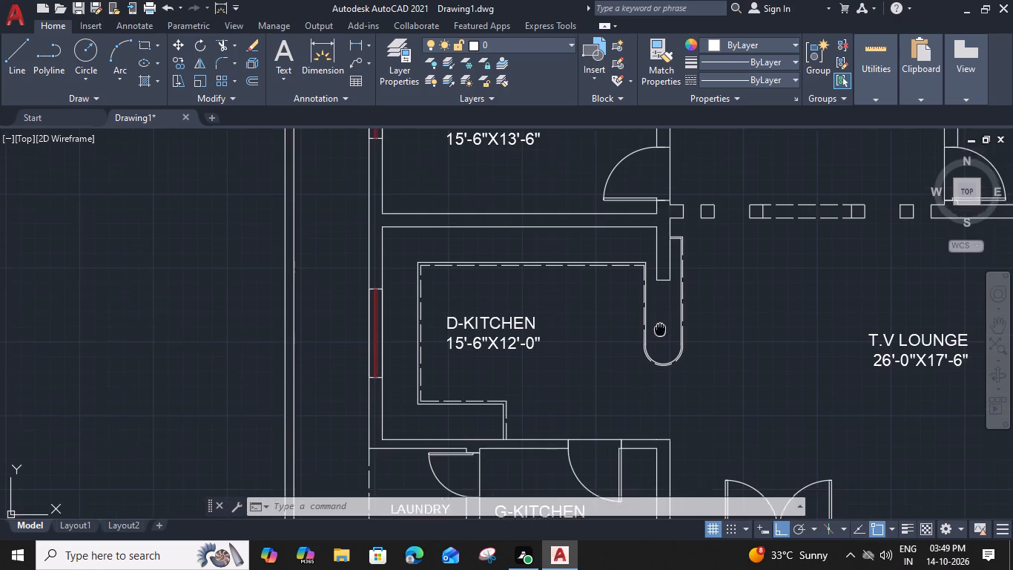
Draw a horizontal line across the short wall stub between the D-kitchen and T.V lounge, above its existing lower end.
{"action": "middle_click_drag", "start_coordinate": [660, 334], "coordinate": [661, 338]}
{"action": "scroll", "coordinate": [666, 267], "scroll_direction": "up", "scroll_amount": 2}
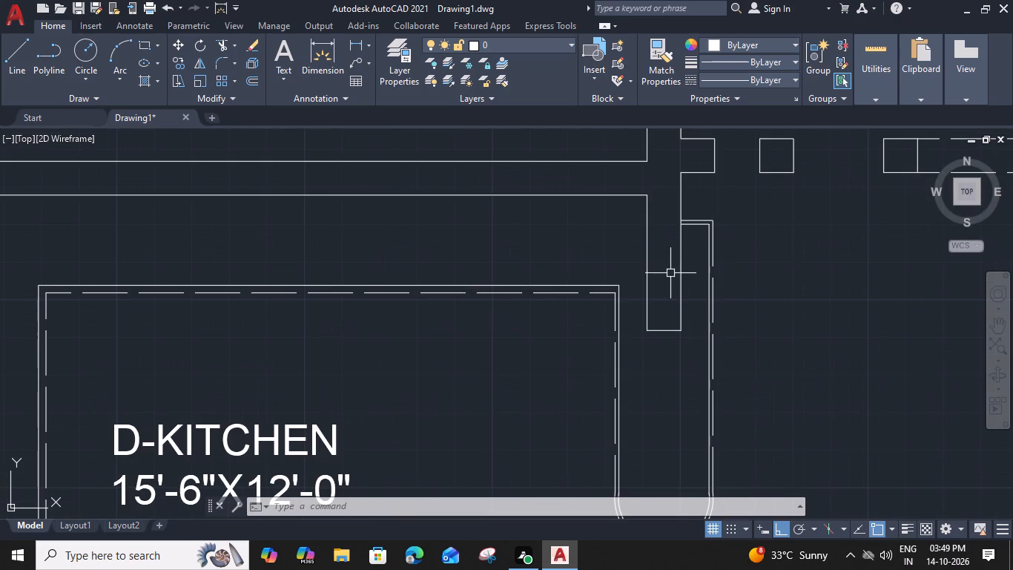
{"action": "scroll", "coordinate": [666, 267], "scroll_direction": "up", "scroll_amount": 2}
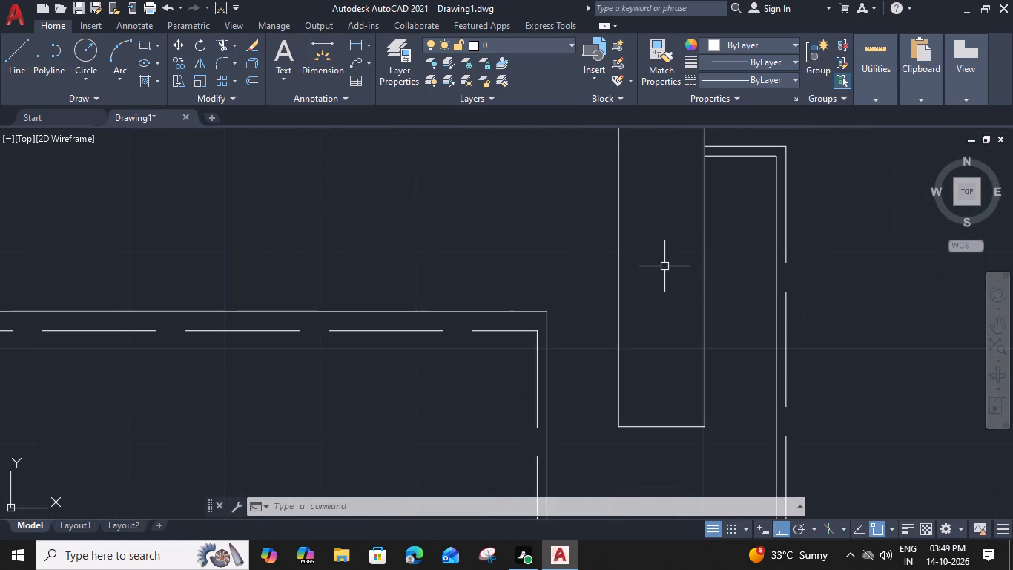
{"action": "type", "text": "L"}
{"action": "key", "text": "space"}
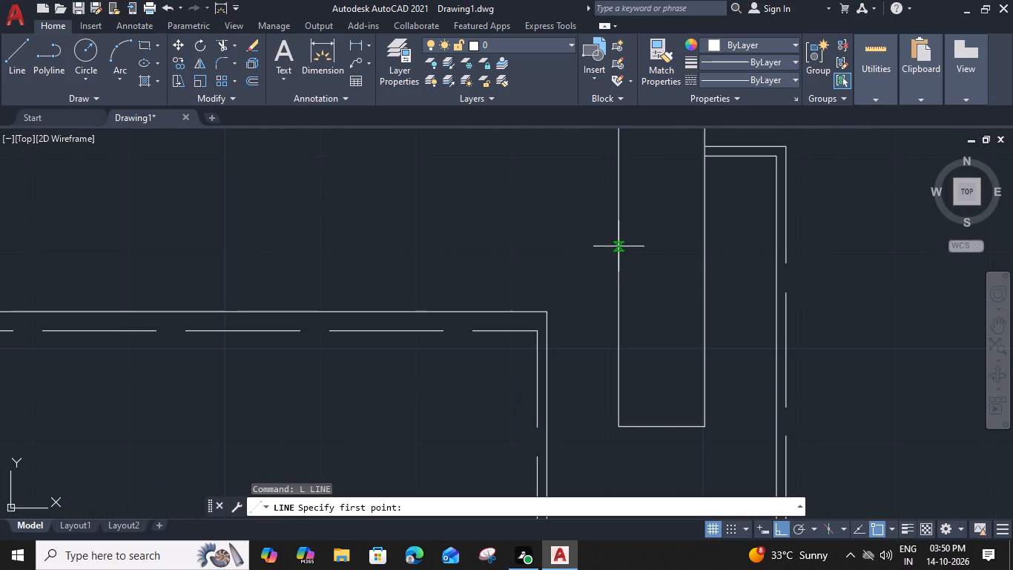
{"action": "left_click", "coordinate": [618, 251]}
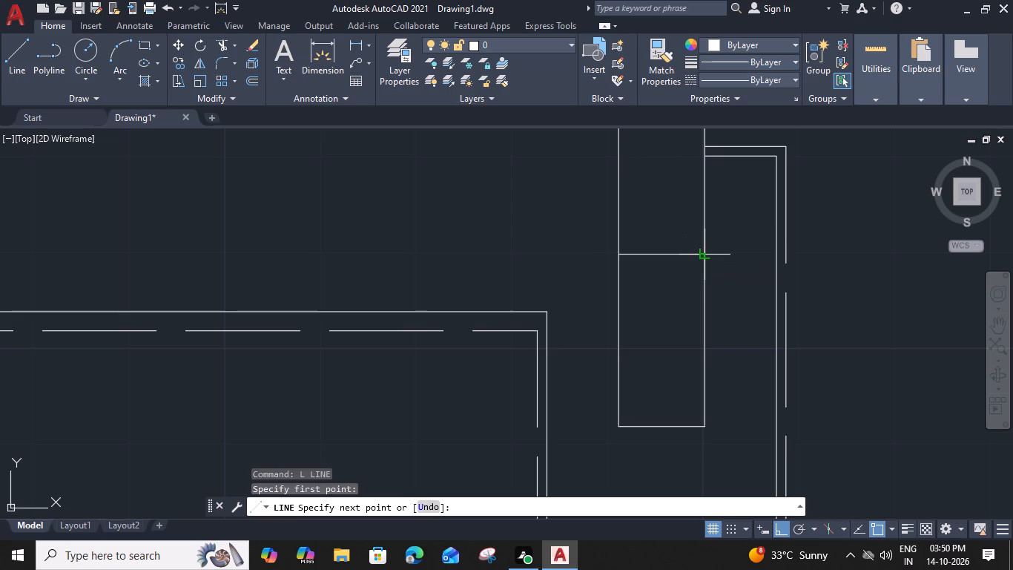
{"action": "left_click", "coordinate": [705, 255]}
{"action": "key", "text": "space"}
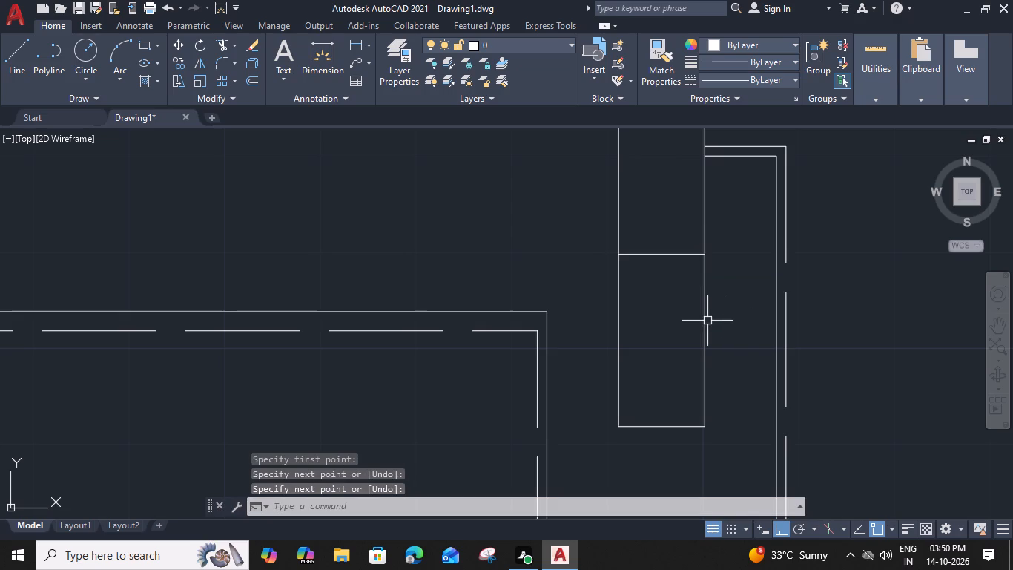
Trim away both sides of the wall stub below the new line and remove its old bottom edge.
{"action": "type", "text": "TR"}
{"action": "key", "text": "space"}
{"action": "left_click", "coordinate": [730, 306]}
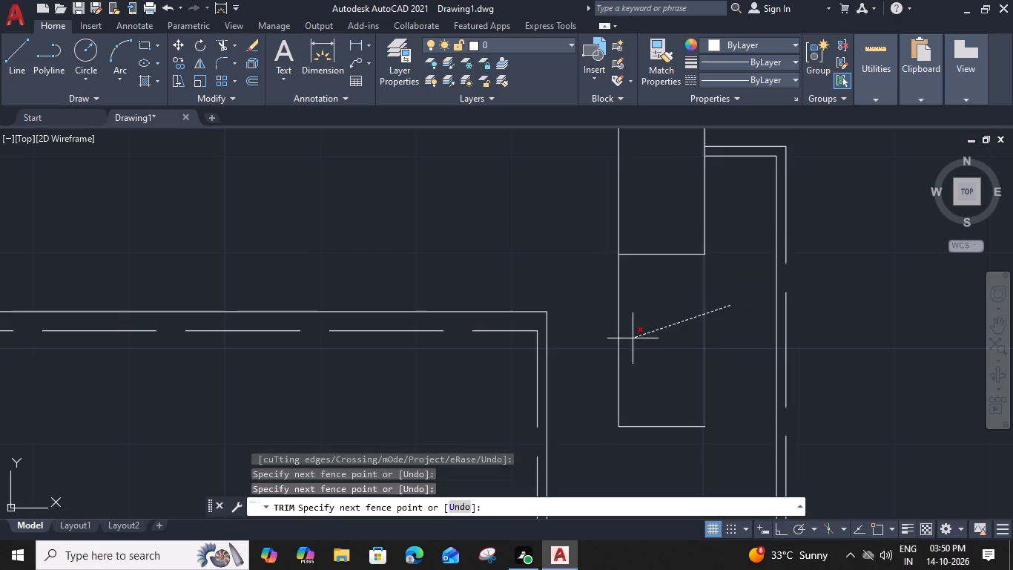
{"action": "left_click", "coordinate": [611, 335]}
{"action": "left_click", "coordinate": [672, 425]}
{"action": "key", "text": "Escape"}
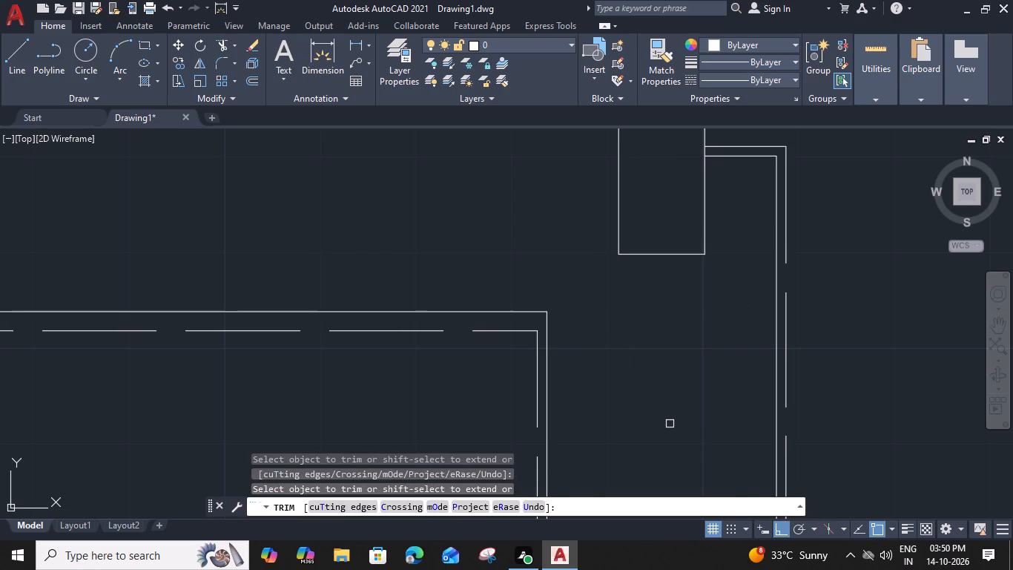
Draw a vertical dashed ACAD_ISO02W100 line from the wall stub's lounge-side corner down to the G-kitchen wall corner.
{"action": "scroll", "coordinate": [667, 418], "scroll_direction": "down", "scroll_amount": 2}
{"action": "middle_click_drag", "start_coordinate": [664, 396], "coordinate": [673, 281]}
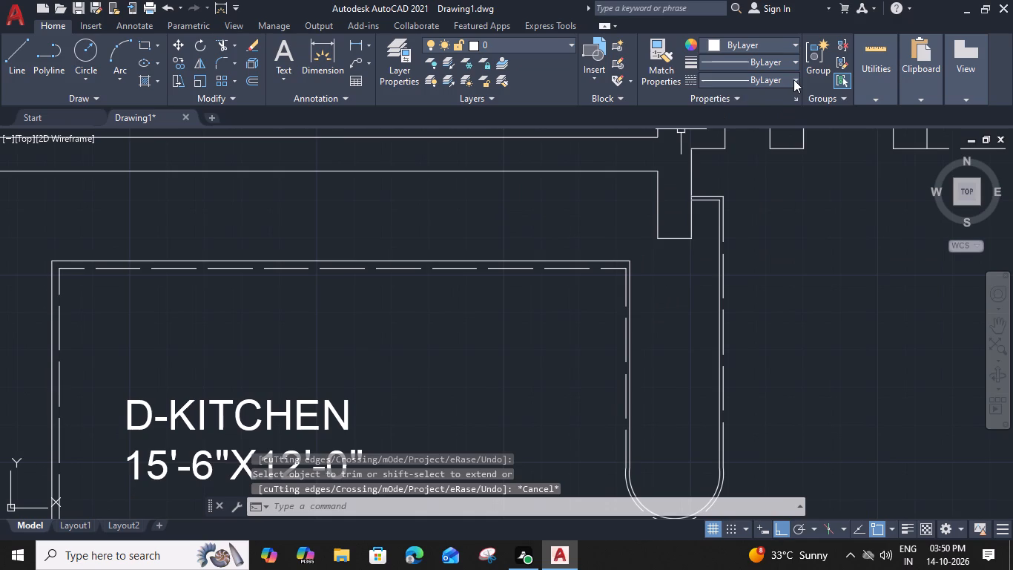
{"action": "left_click", "coordinate": [793, 79]}
{"action": "left_click", "coordinate": [789, 131]}
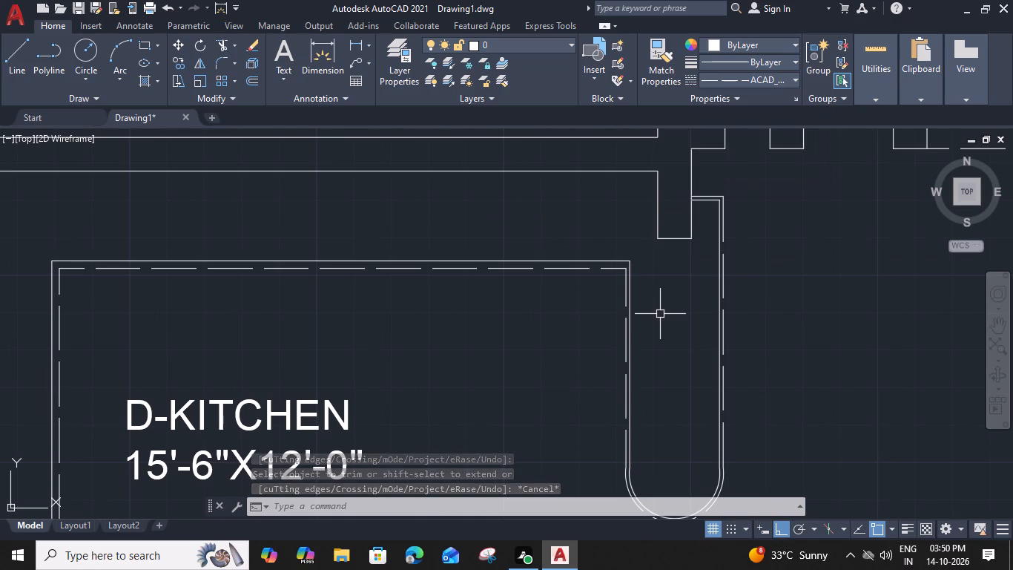
{"action": "type", "text": "L"}
{"action": "key", "text": "space"}
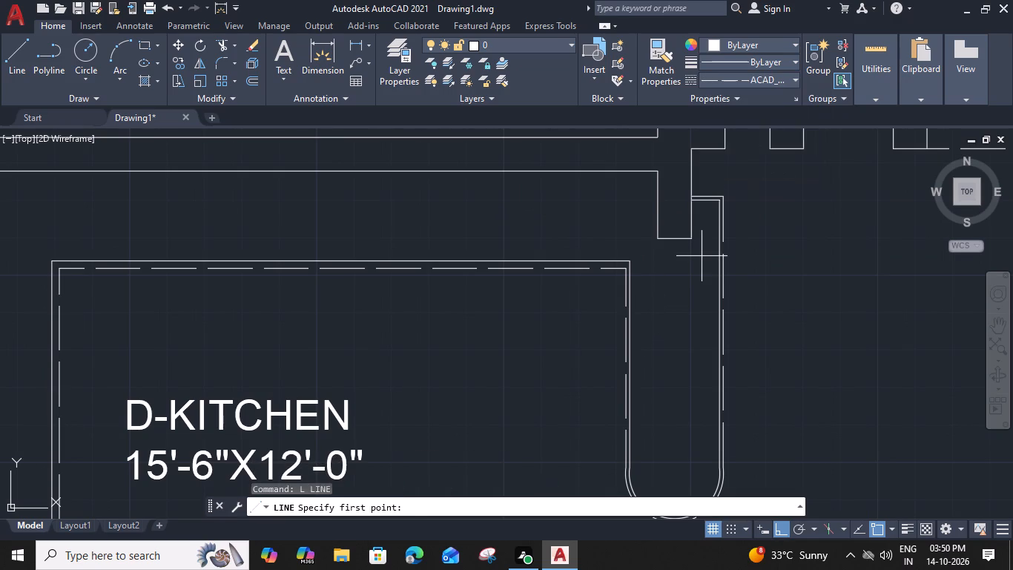
{"action": "left_click", "coordinate": [696, 238]}
{"action": "scroll", "coordinate": [664, 382], "scroll_direction": "down", "scroll_amount": 2}
{"action": "middle_click_drag", "start_coordinate": [672, 382], "coordinate": [670, 246]}
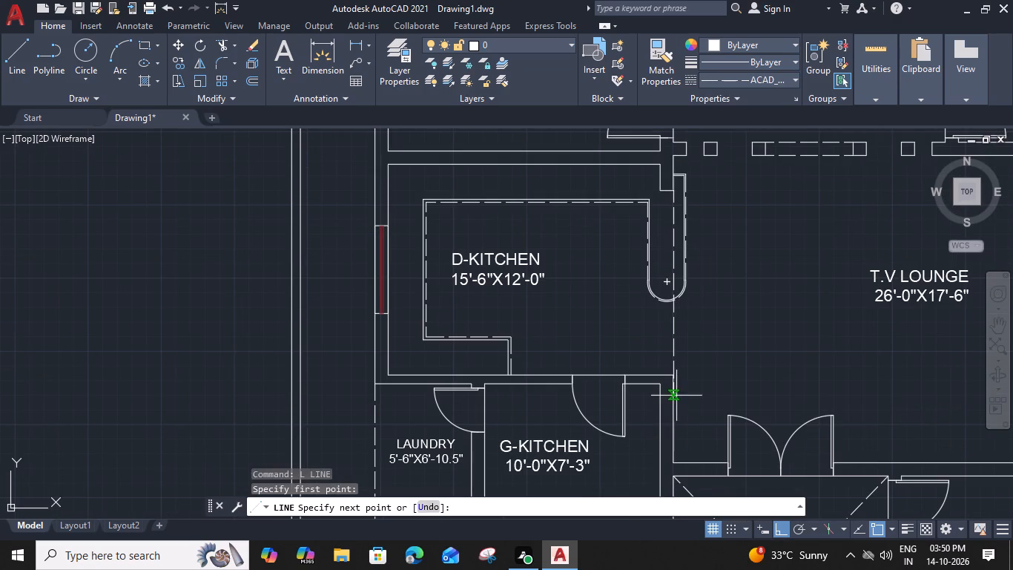
{"action": "left_click", "coordinate": [673, 373]}
{"action": "key", "text": "space"}
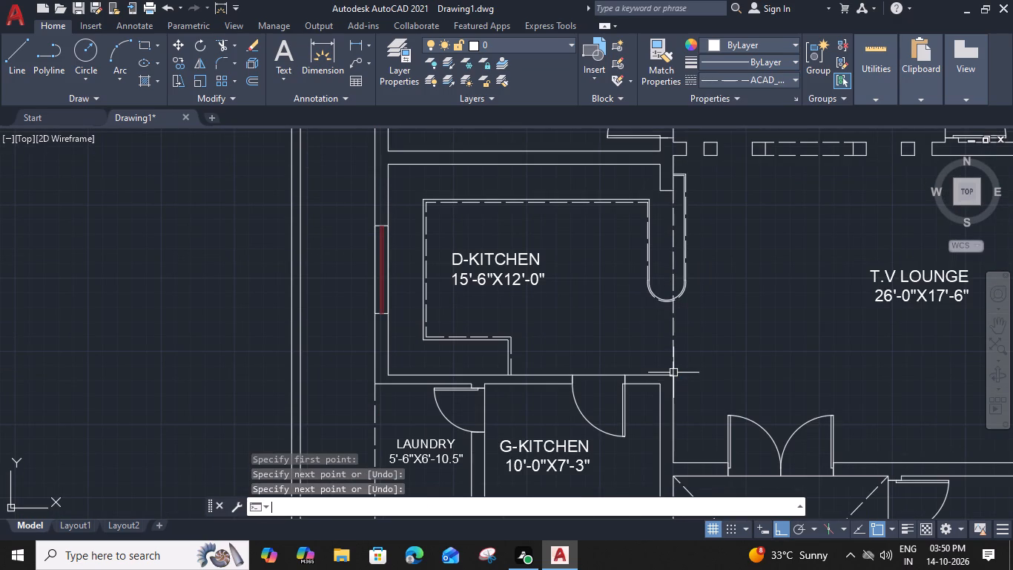
Offset the vertical dashed line 9" toward the D-kitchen.
{"action": "left_click", "coordinate": [673, 340]}
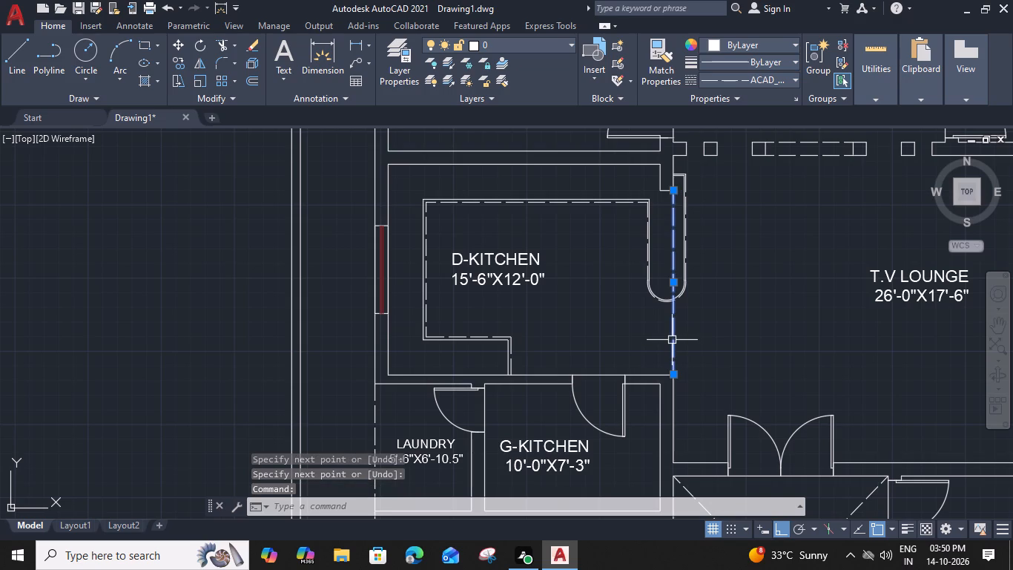
{"action": "type", "text": "O 9\""}
{"action": "key", "text": "Return"}
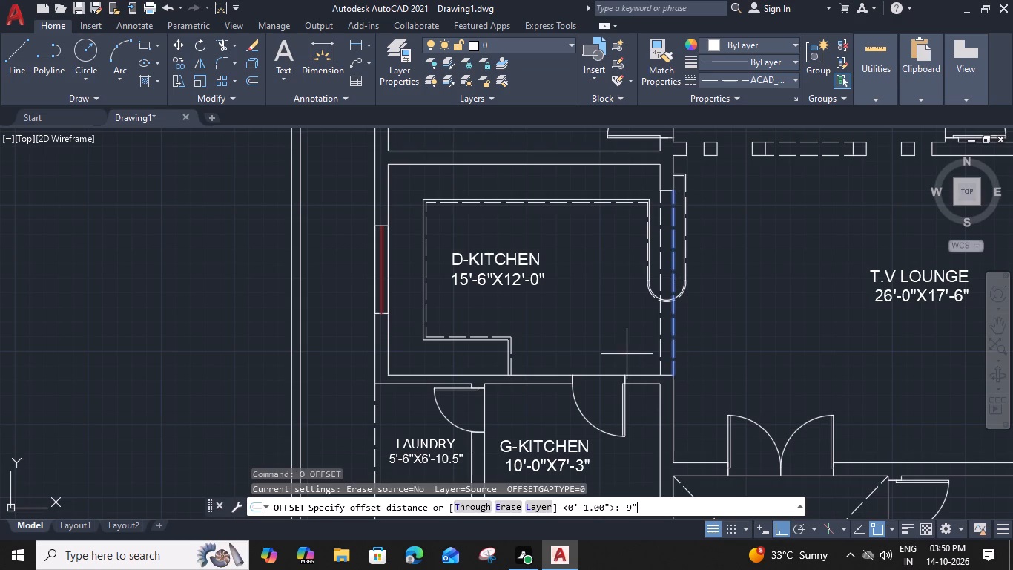
{"action": "left_click_drag", "start_coordinate": [627, 355], "coordinate": [616, 356]}
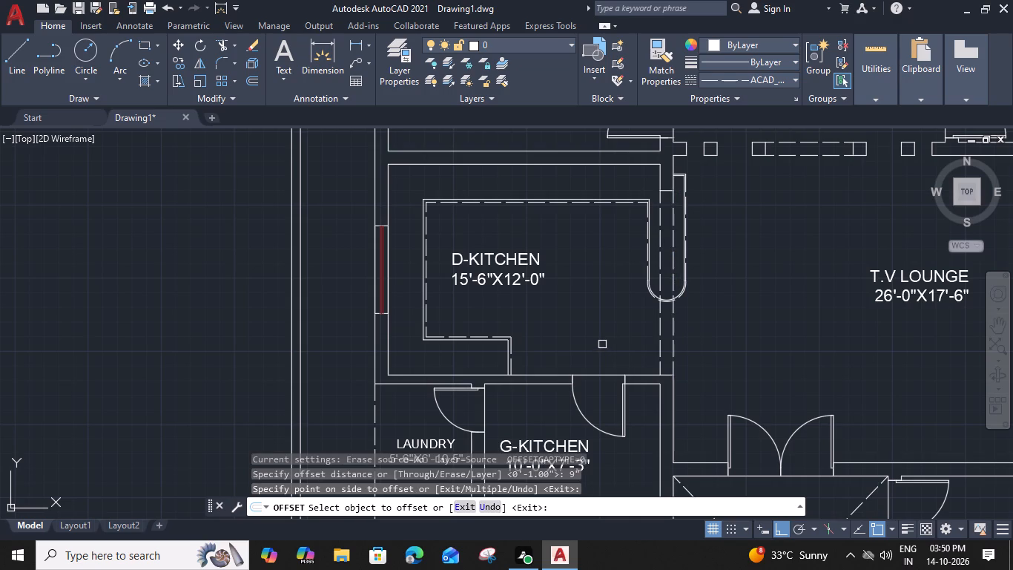
{"action": "key", "text": "Escape"}
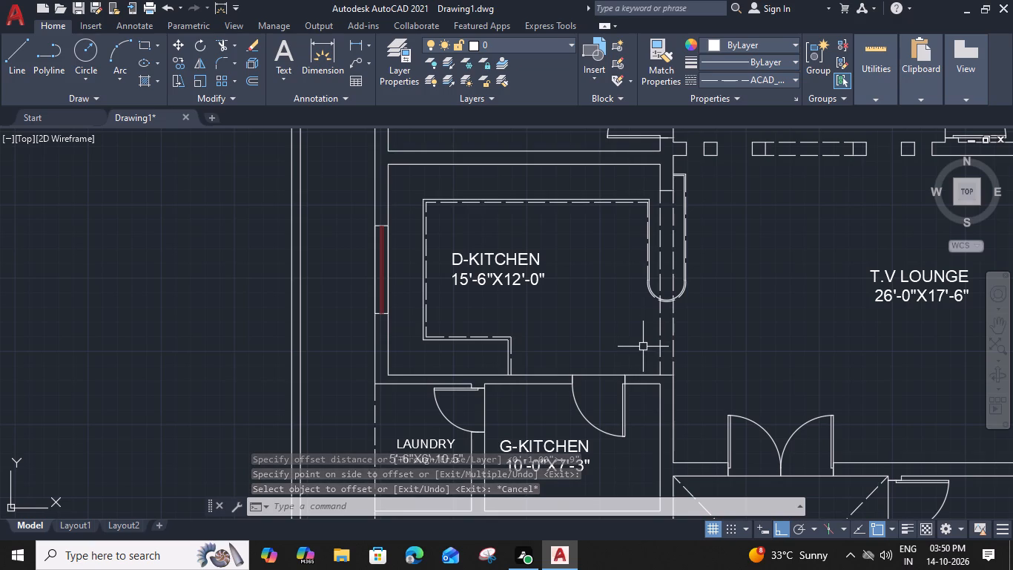
Move the D-KITCHEN room label horizontally toward the rounded counter, centring it better inside the counter outline.
{"action": "middle_click_drag", "start_coordinate": [534, 255], "coordinate": [544, 263]}
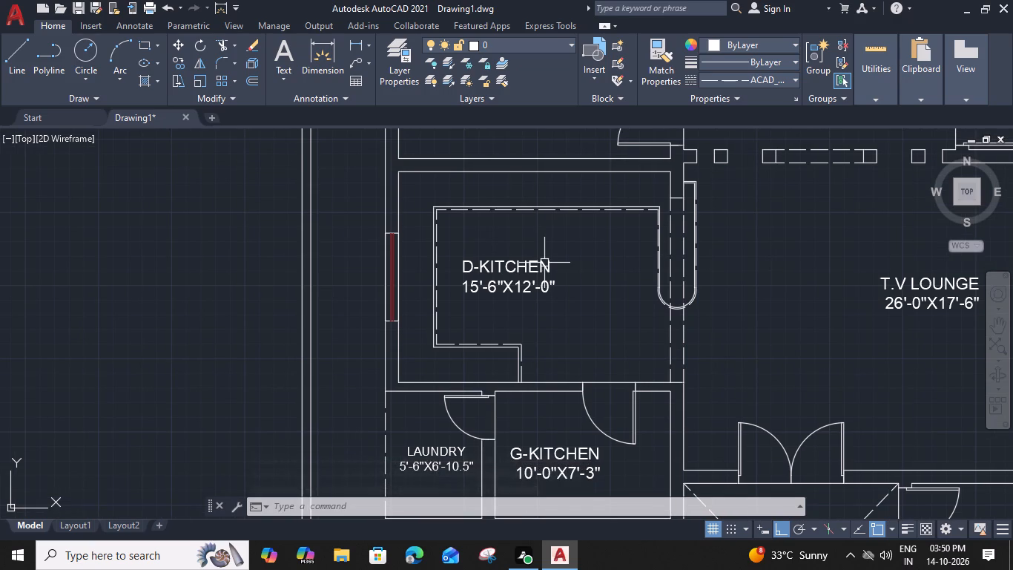
{"action": "left_click", "coordinate": [544, 263]}
{"action": "key", "text": "m"}
{"action": "key", "text": "space"}
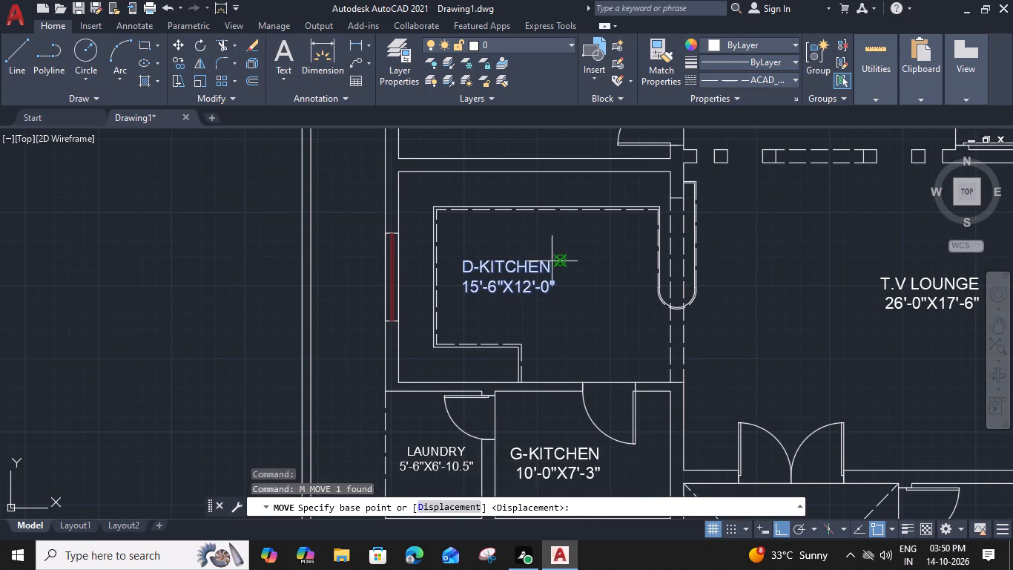
{"action": "left_click", "coordinate": [558, 261]}
{"action": "left_click", "coordinate": [598, 261]}
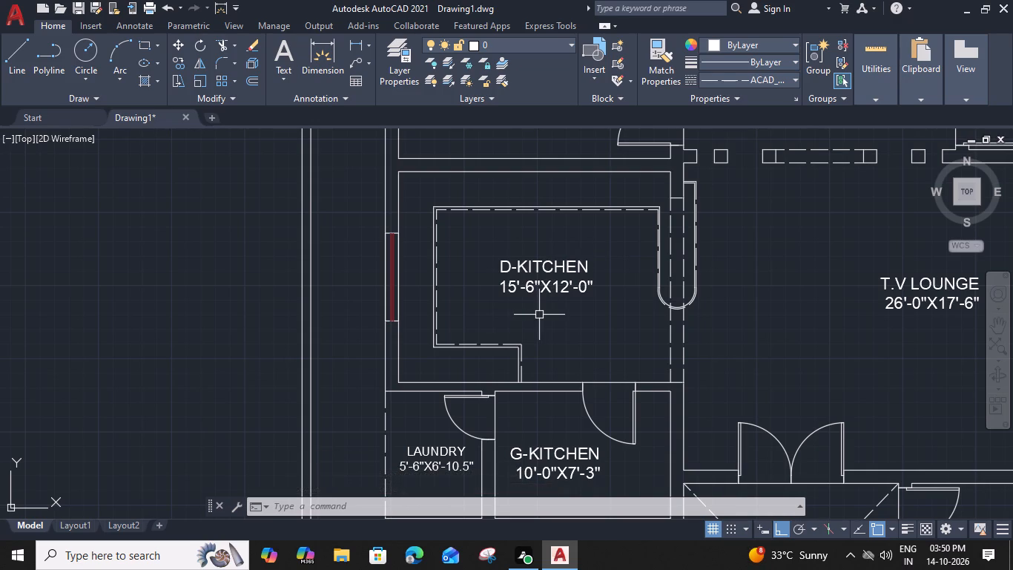
Examine the plan from the D-kitchen through the laundry, stair hall, powder room and entrance lobby, and review the overall layout.
{"action": "middle_click_drag", "start_coordinate": [488, 306], "coordinate": [512, 319]}
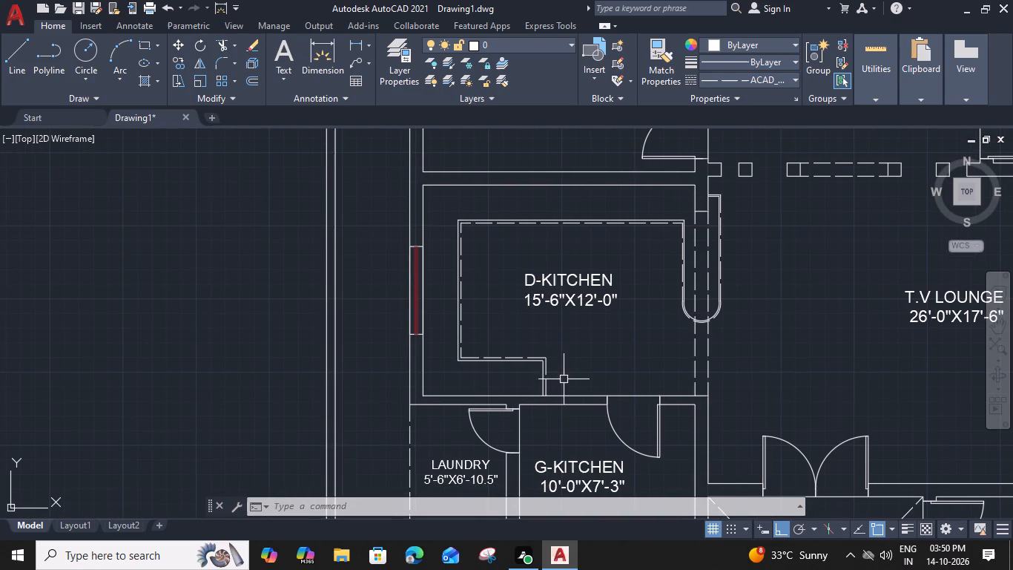
{"action": "middle_click_drag", "start_coordinate": [599, 381], "coordinate": [604, 294]}
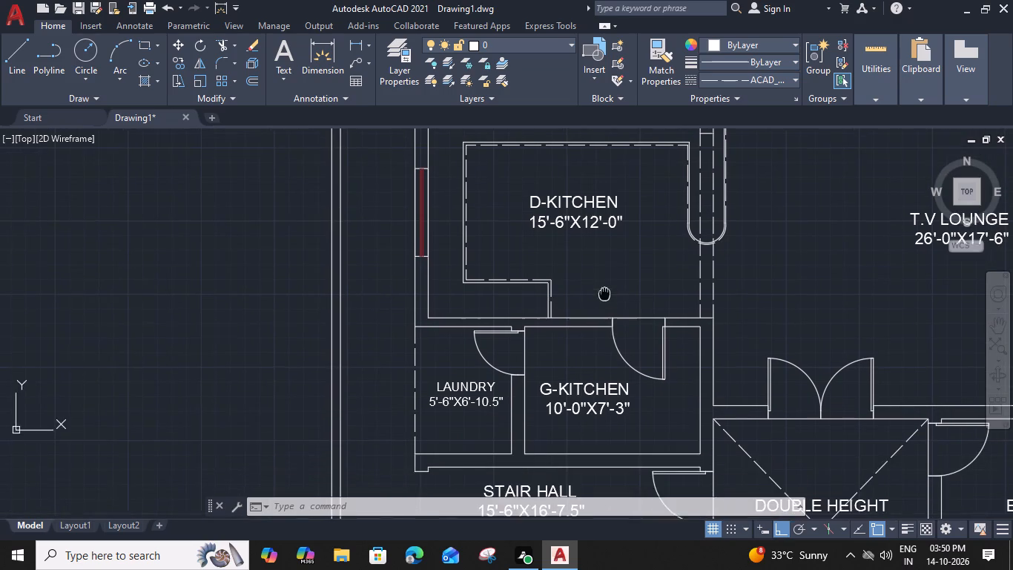
{"action": "middle_click_drag", "start_coordinate": [604, 294], "coordinate": [604, 293]}
{"action": "middle_click_drag", "start_coordinate": [594, 380], "coordinate": [575, 334]}
{"action": "middle_click_drag", "start_coordinate": [634, 416], "coordinate": [593, 312]}
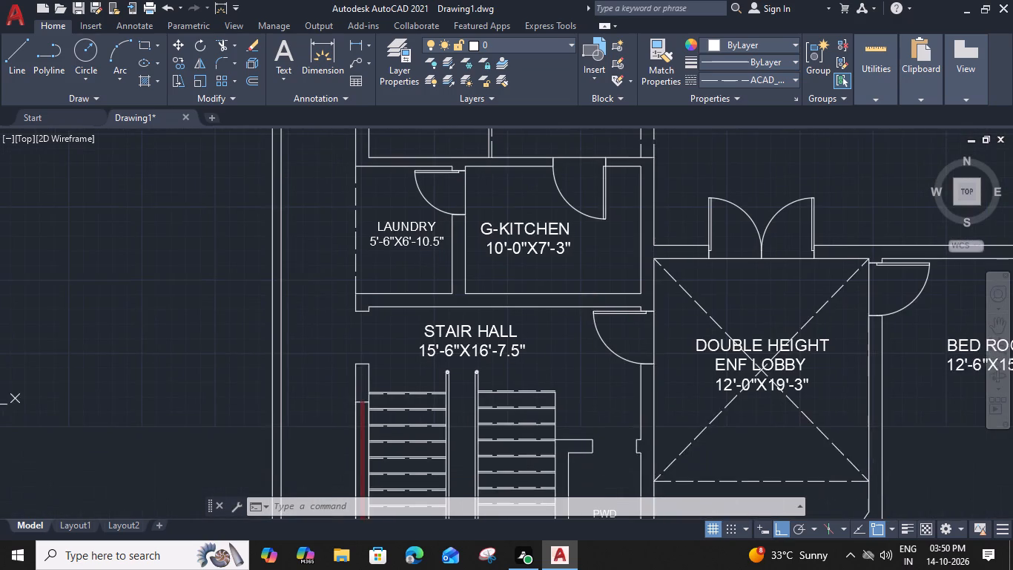
{"action": "middle_click_drag", "start_coordinate": [593, 412], "coordinate": [588, 338]}
{"action": "middle_click_drag", "start_coordinate": [559, 454], "coordinate": [563, 376]}
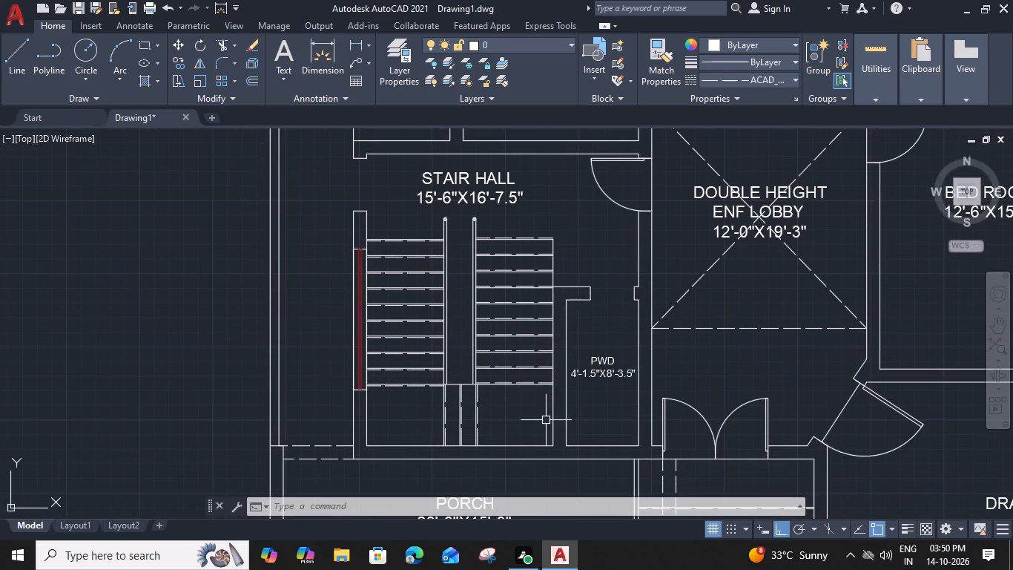
{"action": "middle_click_drag", "start_coordinate": [677, 404], "coordinate": [637, 367]}
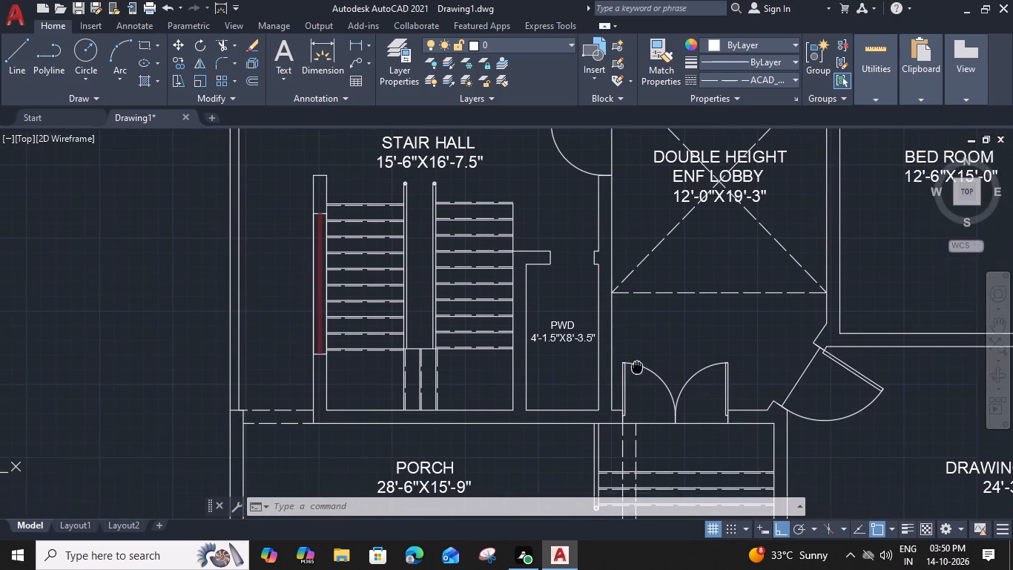
{"action": "middle_click_drag", "start_coordinate": [637, 367], "coordinate": [637, 367]}
{"action": "scroll", "coordinate": [688, 407], "scroll_direction": "down", "scroll_amount": 2}
{"action": "middle_click_drag", "start_coordinate": [736, 390], "coordinate": [541, 459]}
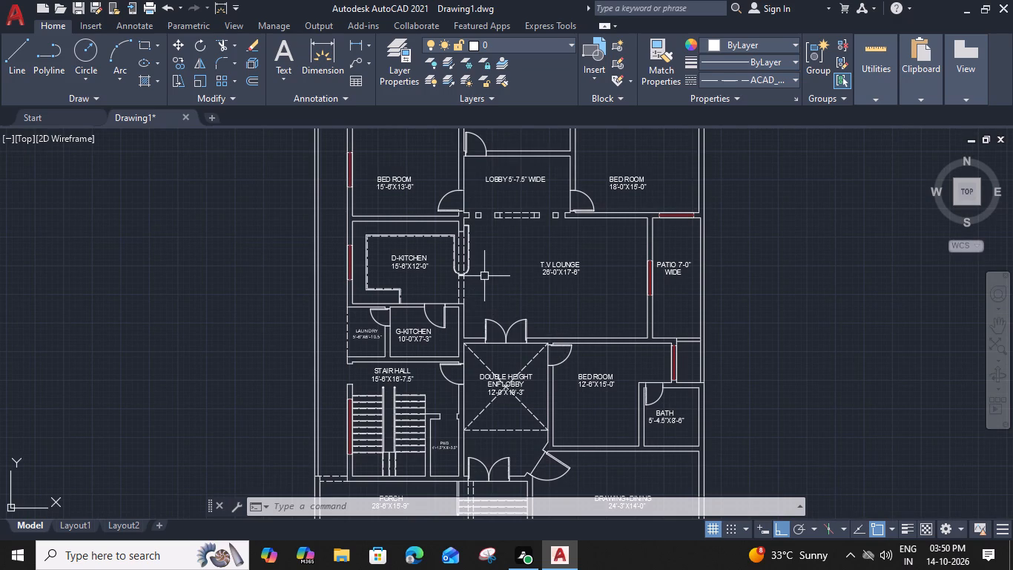
With the linetype set back to ByLayer, draw a rectangle 1'9" long and 9" wide in the T.V lounge.
{"action": "type", "text": "REC"}
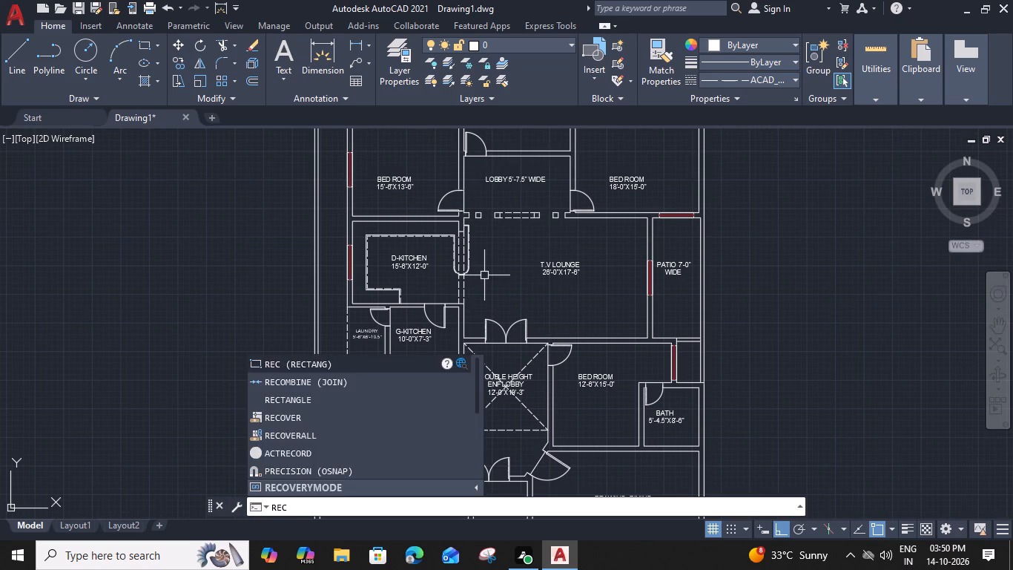
{"action": "key", "text": "Escape"}
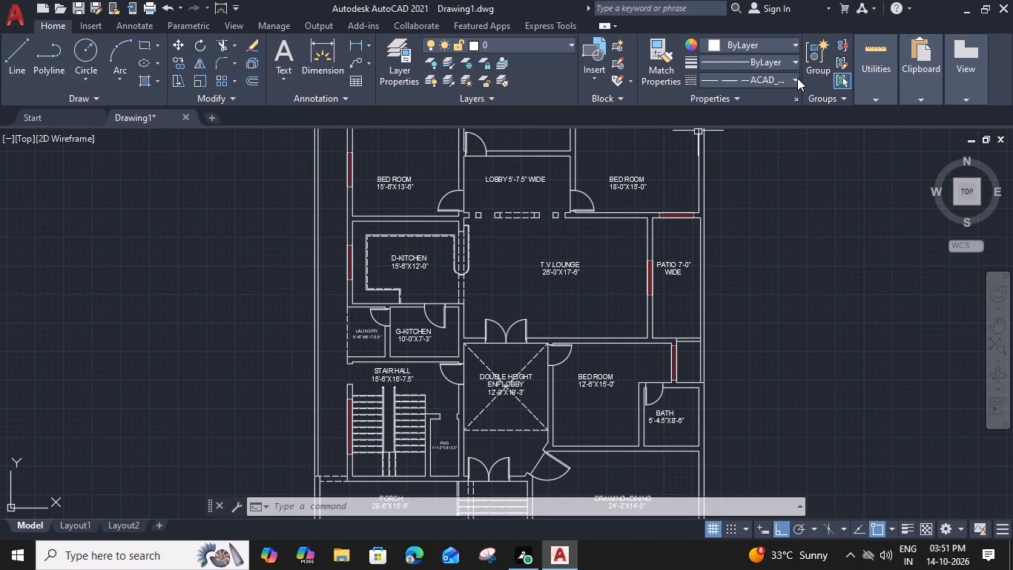
{"action": "left_click", "coordinate": [797, 78]}
{"action": "left_click", "coordinate": [779, 98]}
{"action": "type", "text": "REC"}
{"action": "key", "text": "space"}
{"action": "left_click", "coordinate": [493, 243]}
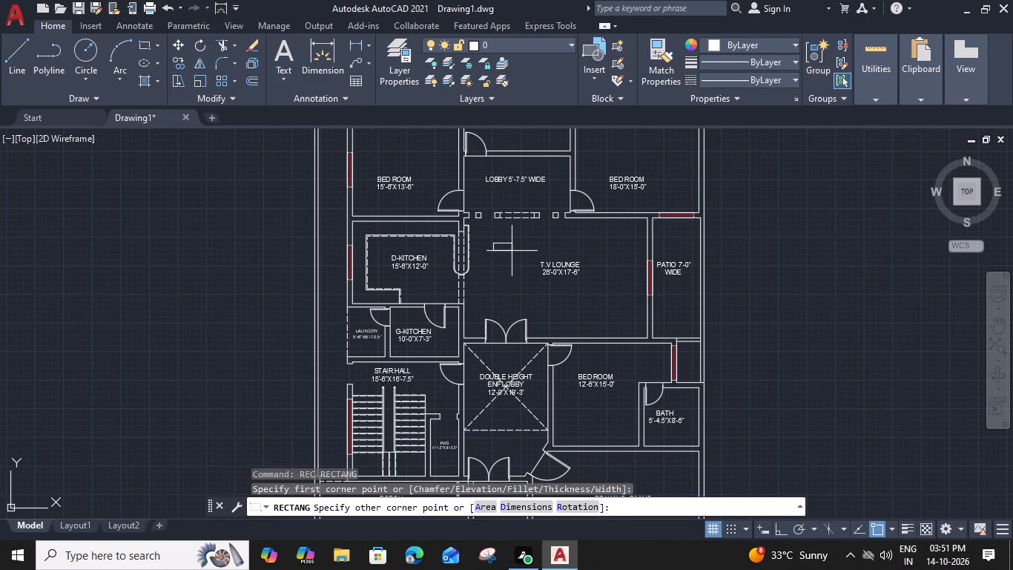
{"action": "type", "text": "D 1'9\""}
{"action": "key", "text": "Return"}
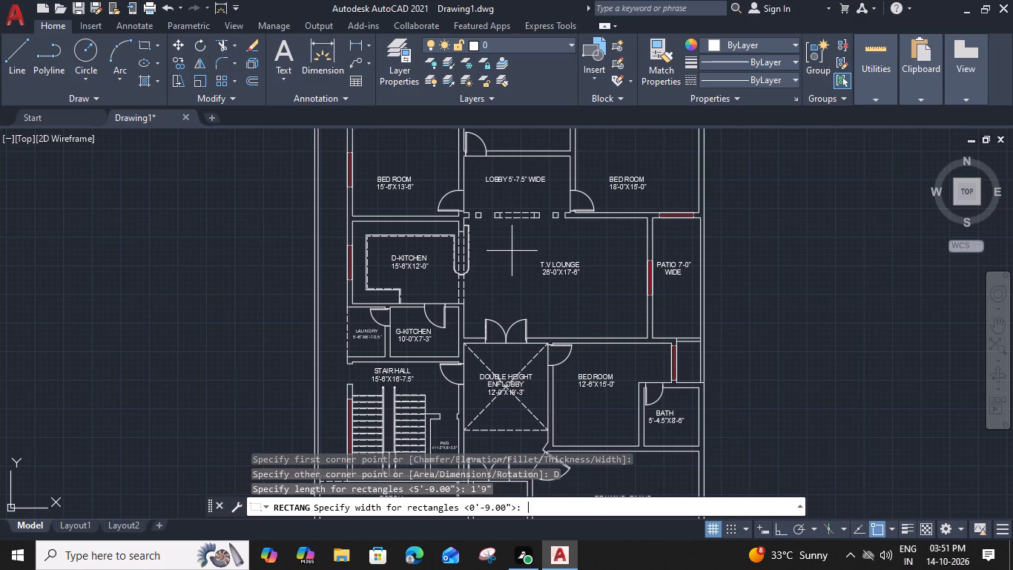
{"action": "type", "text": "9\""}
{"action": "key", "text": "Return"}
{"action": "left_click", "coordinate": [519, 279]}
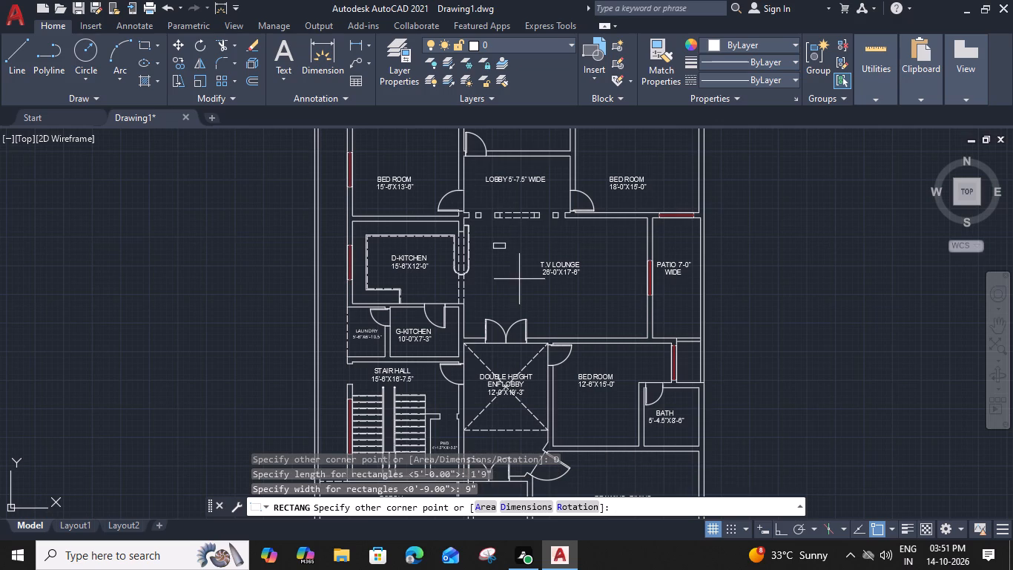
{"action": "key", "text": "Escape"}
Draw a horizontal centre line through the small rectangle, joining the midpoints of its two short sides.
{"action": "scroll", "coordinate": [492, 244], "scroll_direction": "up", "scroll_amount": 3}
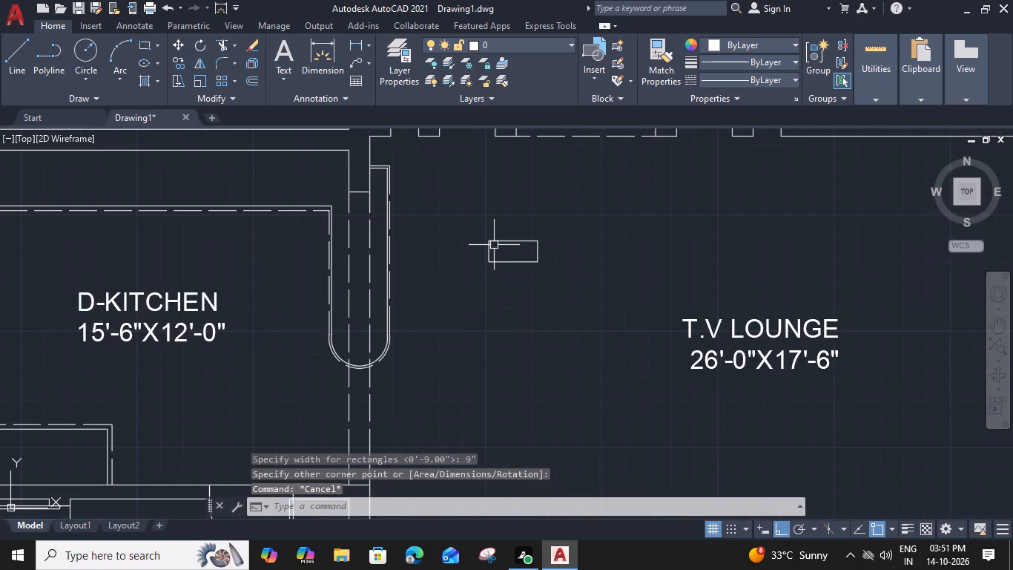
{"action": "key", "text": "l"}
{"action": "key", "text": "space"}
{"action": "scroll", "coordinate": [494, 244], "scroll_direction": "up", "scroll_amount": 4}
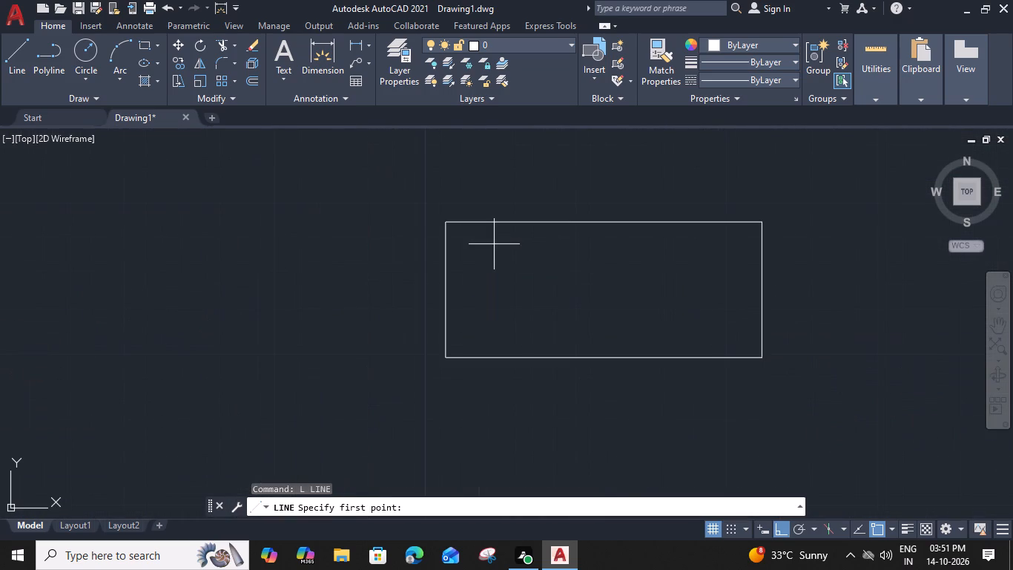
{"action": "left_click", "coordinate": [446, 286]}
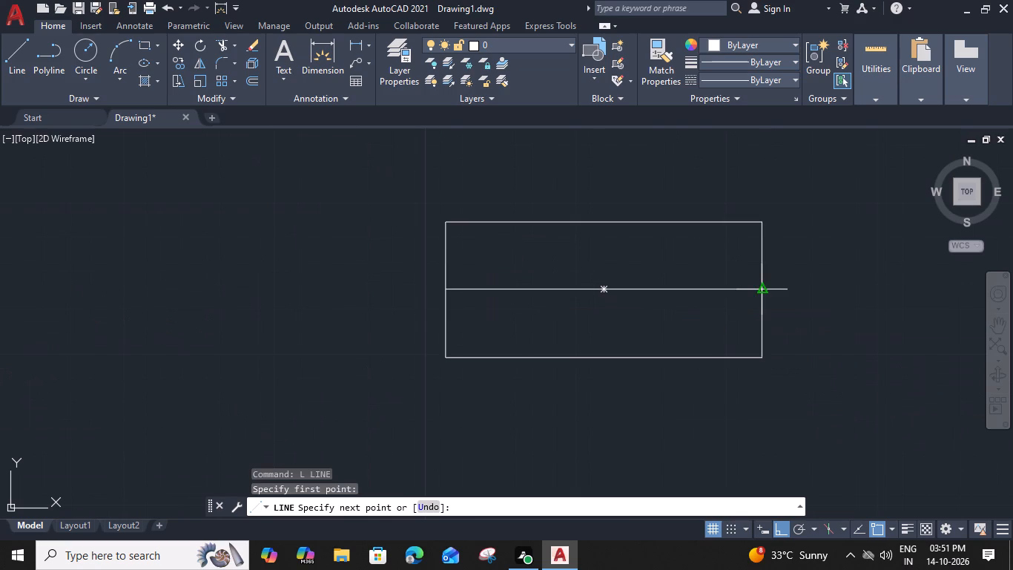
{"action": "left_click", "coordinate": [761, 289]}
{"action": "key", "text": "space"}
Offset the small rectangle's horizontal centre line by 1" to both sides.
{"action": "left_click", "coordinate": [714, 290]}
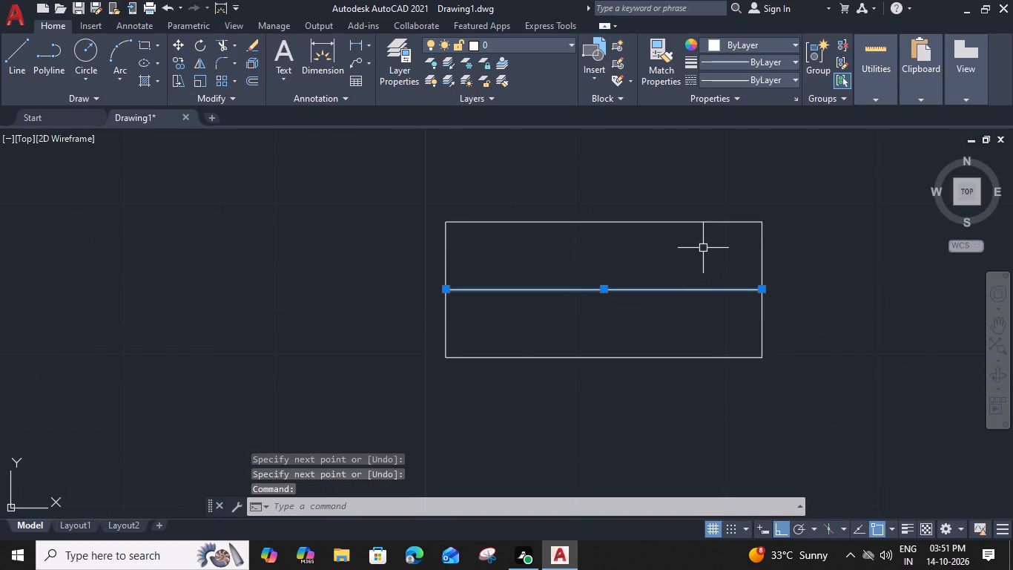
{"action": "type", "text": "O 1\""}
{"action": "key", "text": "Return"}
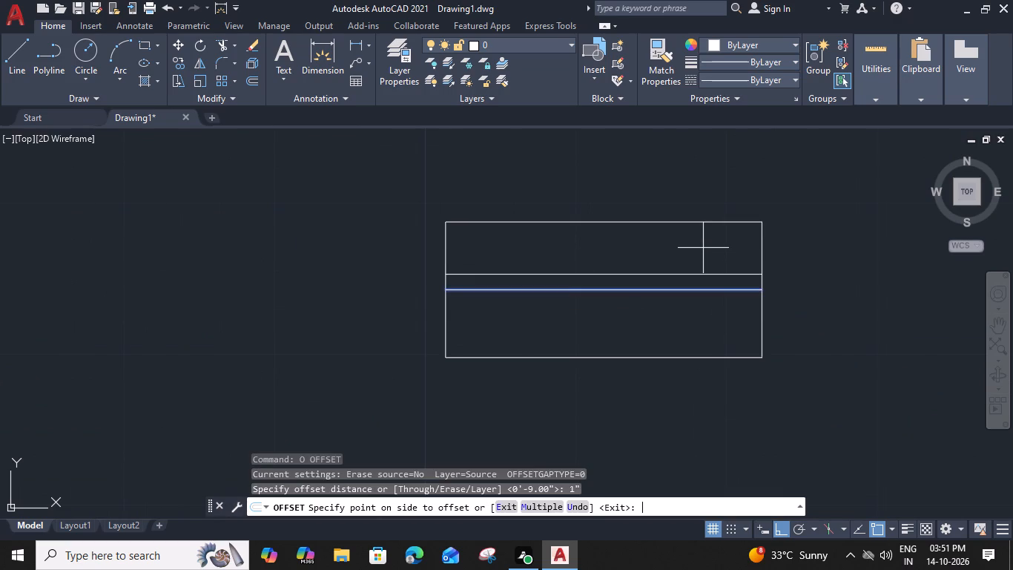
{"action": "left_click", "coordinate": [703, 243]}
{"action": "left_click", "coordinate": [697, 291]}
{"action": "left_click", "coordinate": [696, 352]}
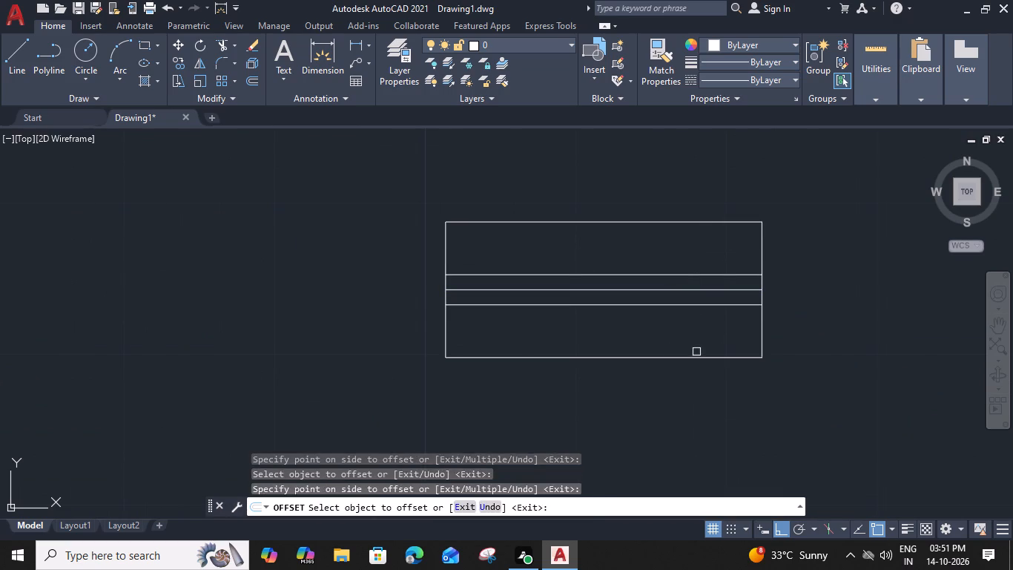
{"action": "key", "text": "Escape"}
Change the colour of the three horizontal lines inside the rectangle to dark red 153,27,30.
{"action": "left_click", "coordinate": [730, 248]}
{"action": "left_click", "coordinate": [682, 342]}
{"action": "left_click", "coordinate": [779, 42]}
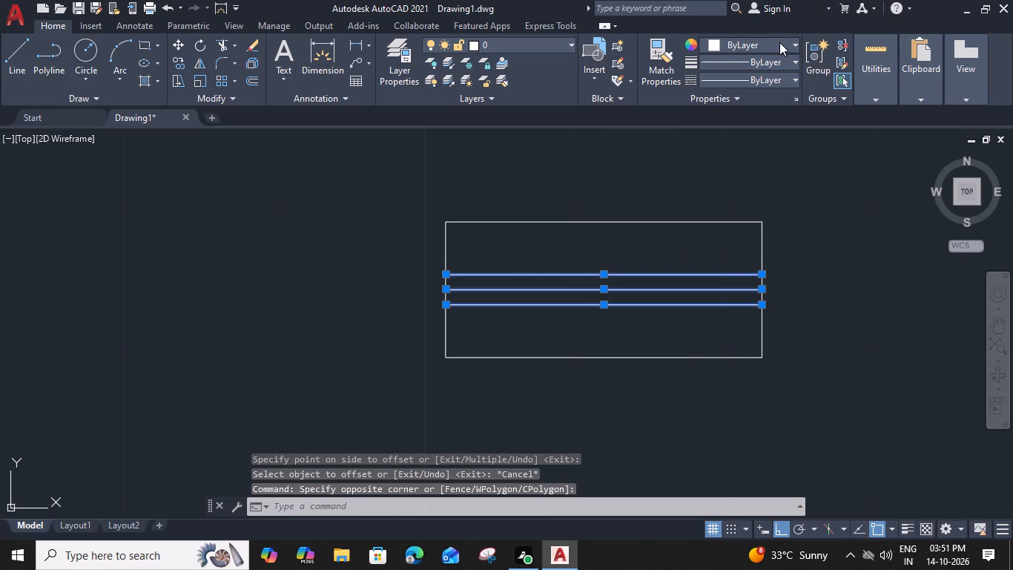
{"action": "left_click", "coordinate": [759, 107]}
{"action": "key", "text": "Escape"}
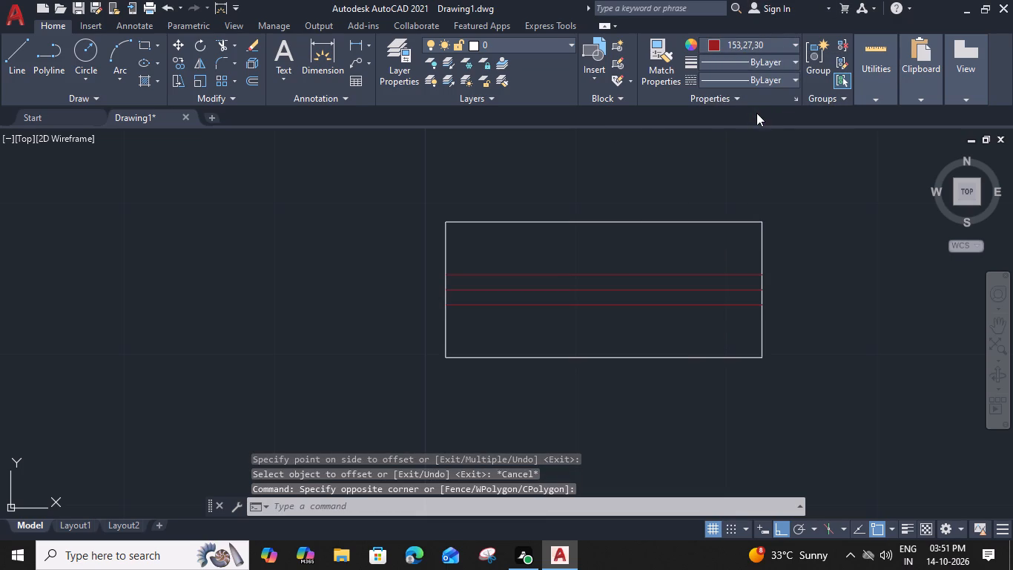
Group the small rectangle with its three red lines into one window symbol.
{"action": "left_click", "coordinate": [775, 181]}
{"action": "left_click", "coordinate": [670, 379]}
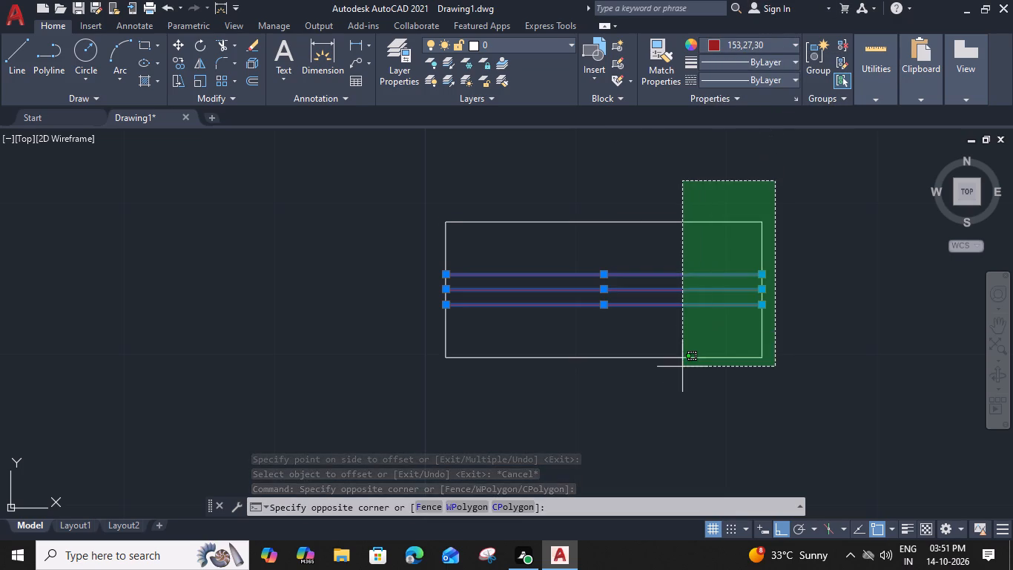
{"action": "key", "text": "g"}
{"action": "key", "text": "space"}
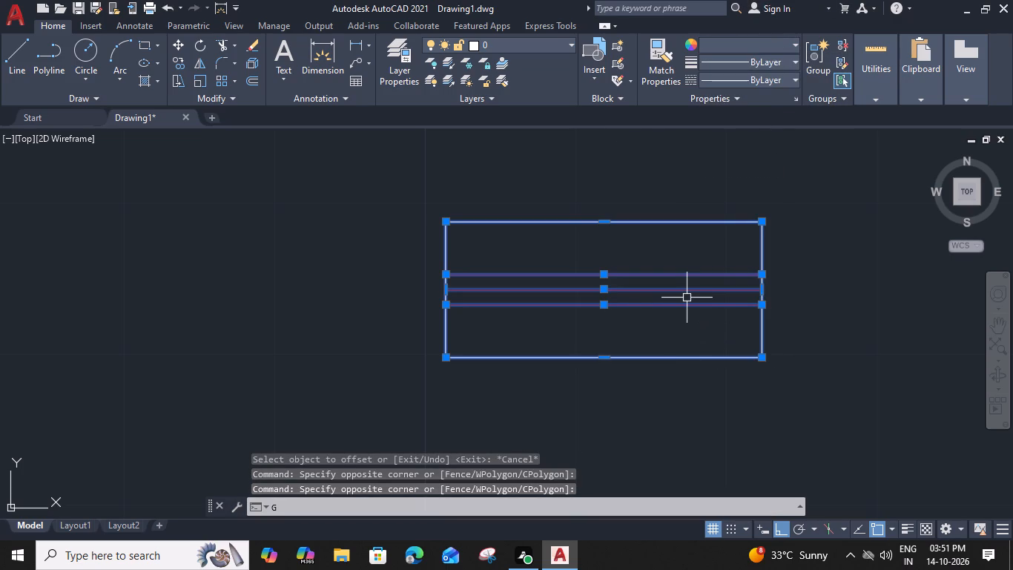
Copy the small window symbol by its lower edge midpoint into the back passage walls of the 8'-0"X9'-0" and 10'-0"X7'-0" baths.
{"action": "left_click", "coordinate": [770, 202]}
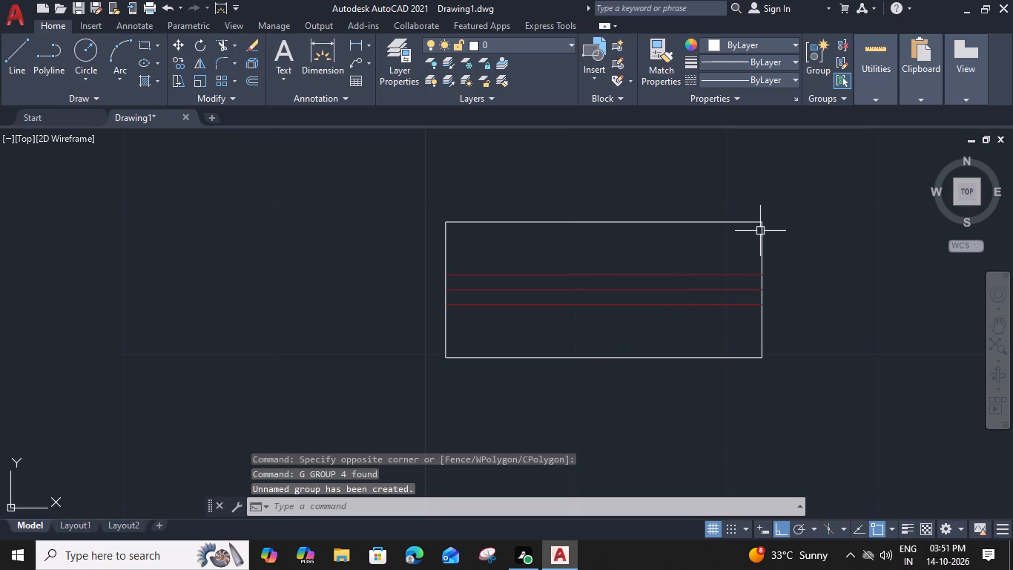
{"action": "left_click", "coordinate": [690, 387]}
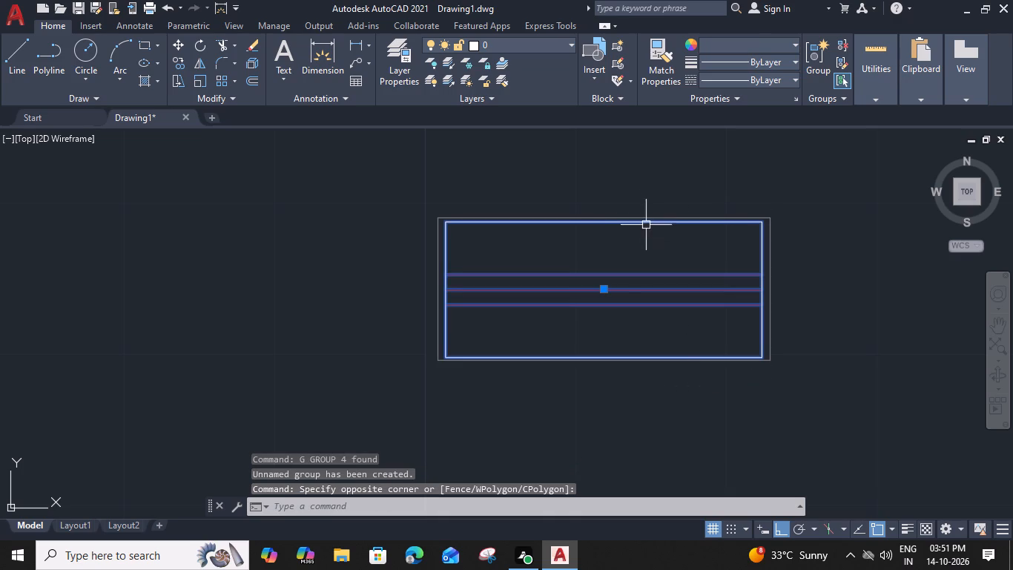
{"action": "type", "text": "CO"}
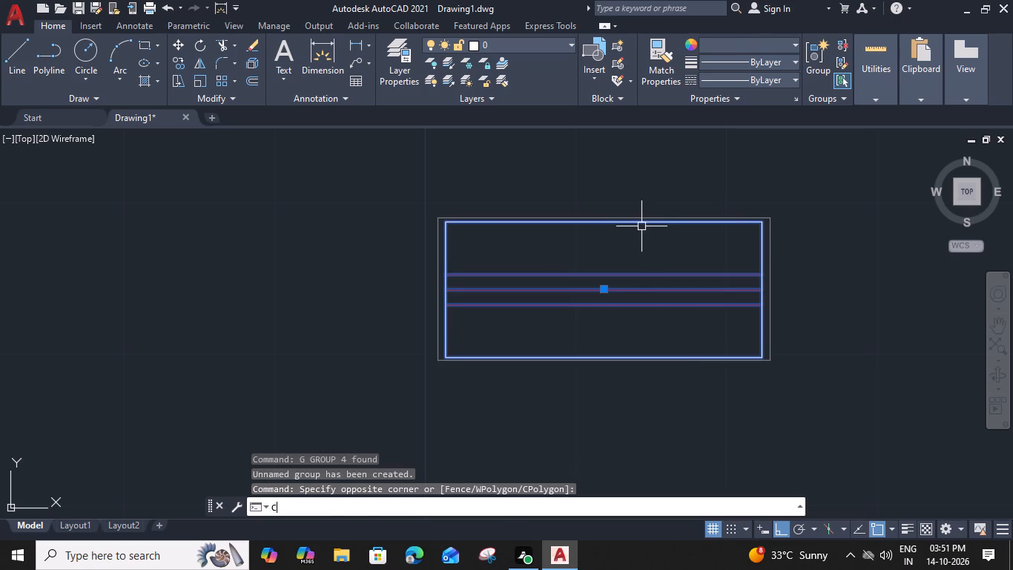
{"action": "key", "text": "space"}
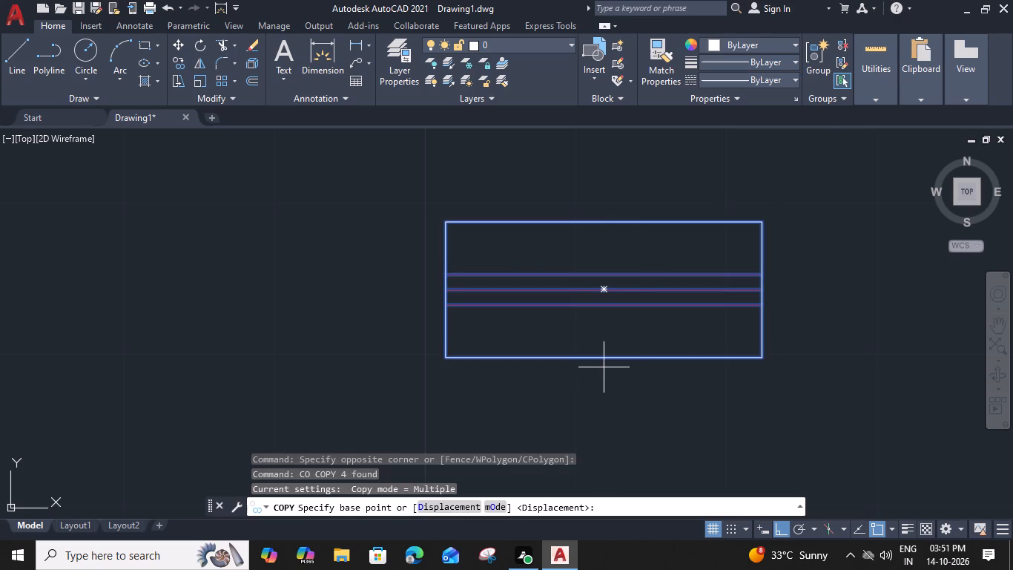
{"action": "left_click", "coordinate": [604, 358]}
{"action": "scroll", "coordinate": [604, 358], "scroll_direction": "down", "scroll_amount": 3}
{"action": "scroll", "coordinate": [601, 277], "scroll_direction": "down", "scroll_amount": 1}
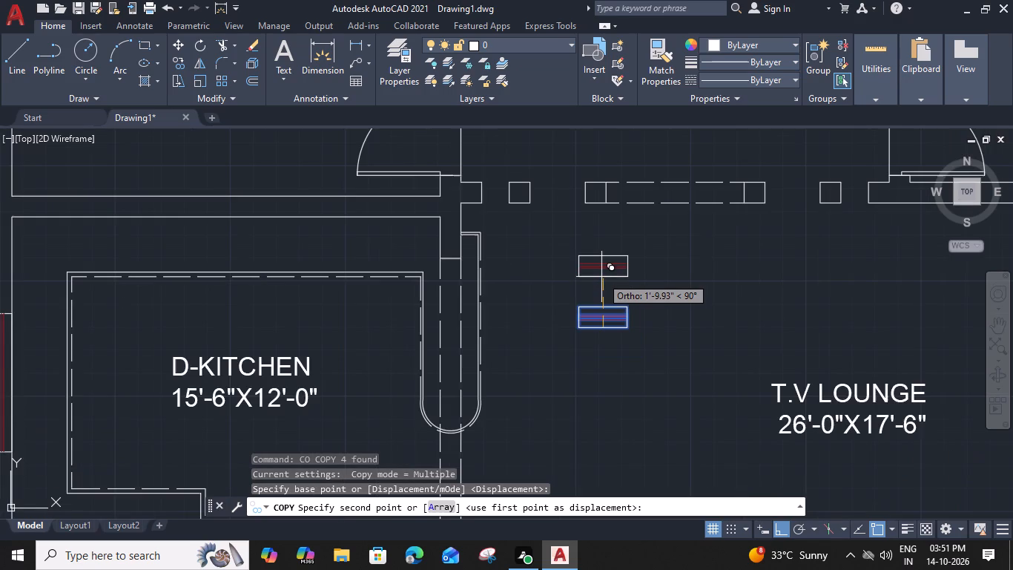
{"action": "scroll", "coordinate": [601, 277], "scroll_direction": "down", "scroll_amount": 2}
{"action": "middle_click_drag", "start_coordinate": [604, 276], "coordinate": [649, 395]}
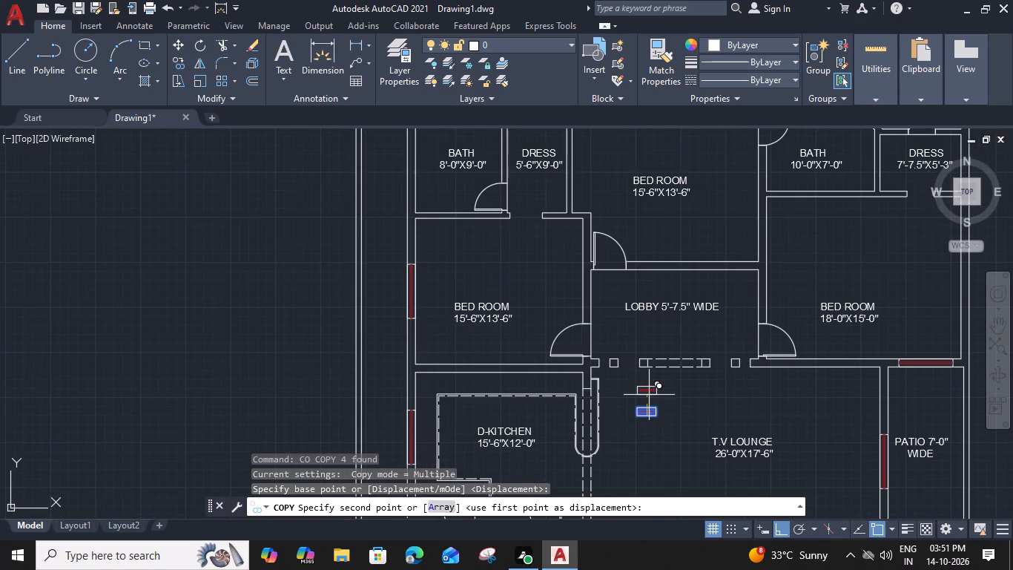
{"action": "middle_click_drag", "start_coordinate": [529, 239], "coordinate": [612, 361]}
{"action": "left_click", "coordinate": [540, 237]}
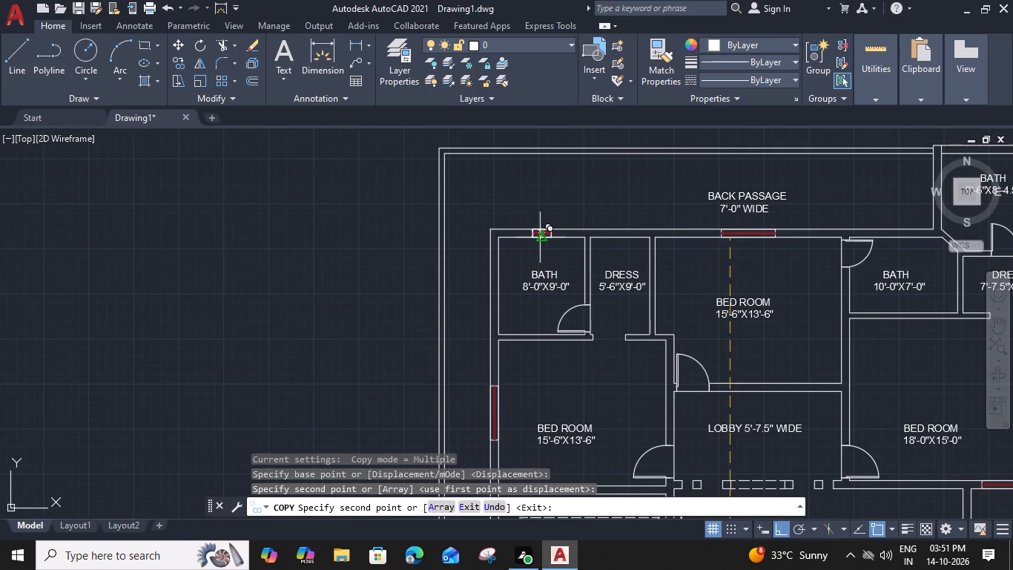
{"action": "middle_click_drag", "start_coordinate": [710, 243], "coordinate": [511, 242]}
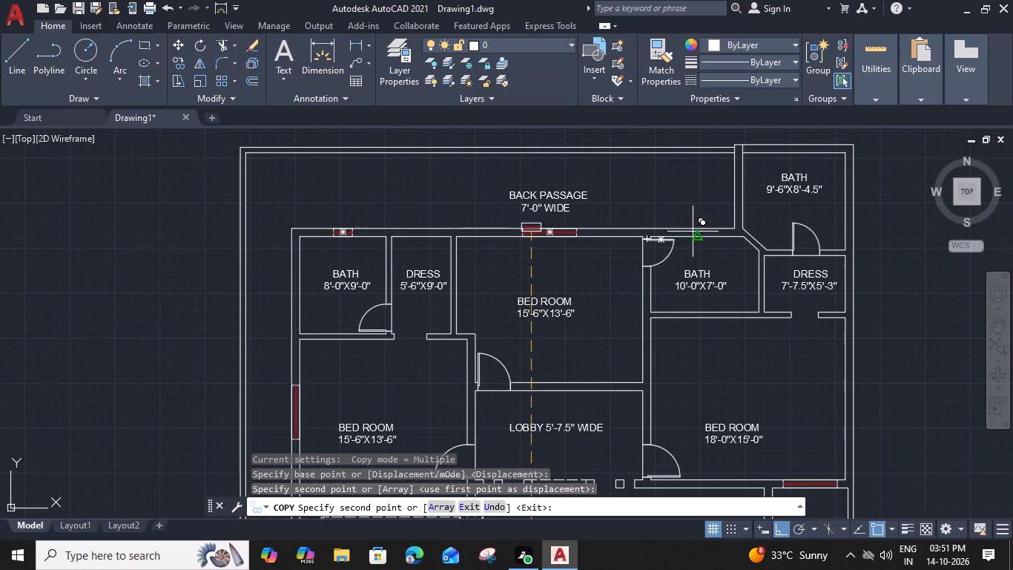
{"action": "left_click", "coordinate": [693, 235]}
Place further copies in the wall between the patio and the 12'-6"X15'-0" bedroom and in the upper wall of the 5'-4.5"X8'-6" bath.
{"action": "middle_click_drag", "start_coordinate": [736, 258], "coordinate": [682, 252]}
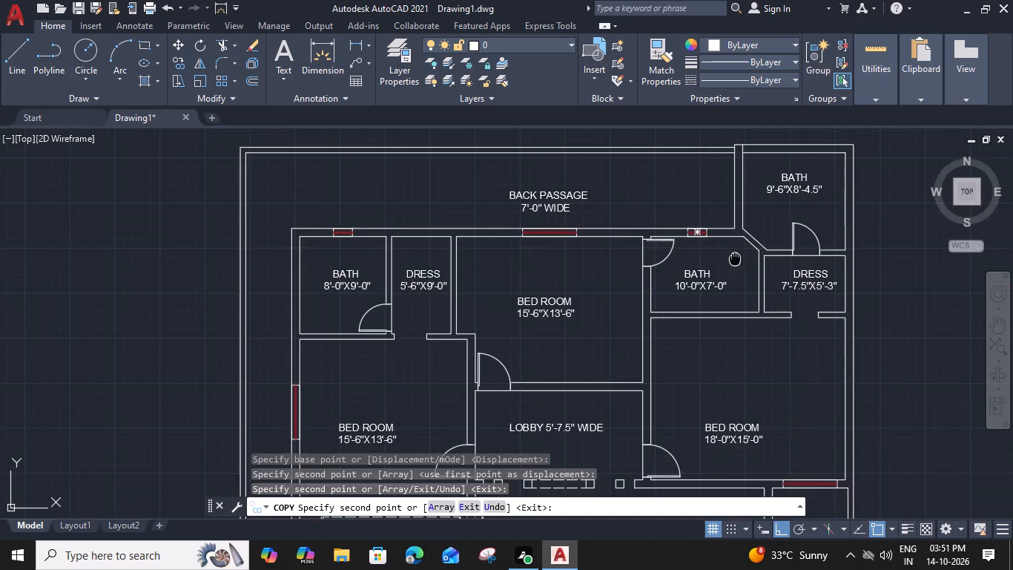
{"action": "middle_click_drag", "start_coordinate": [682, 252], "coordinate": [679, 168]}
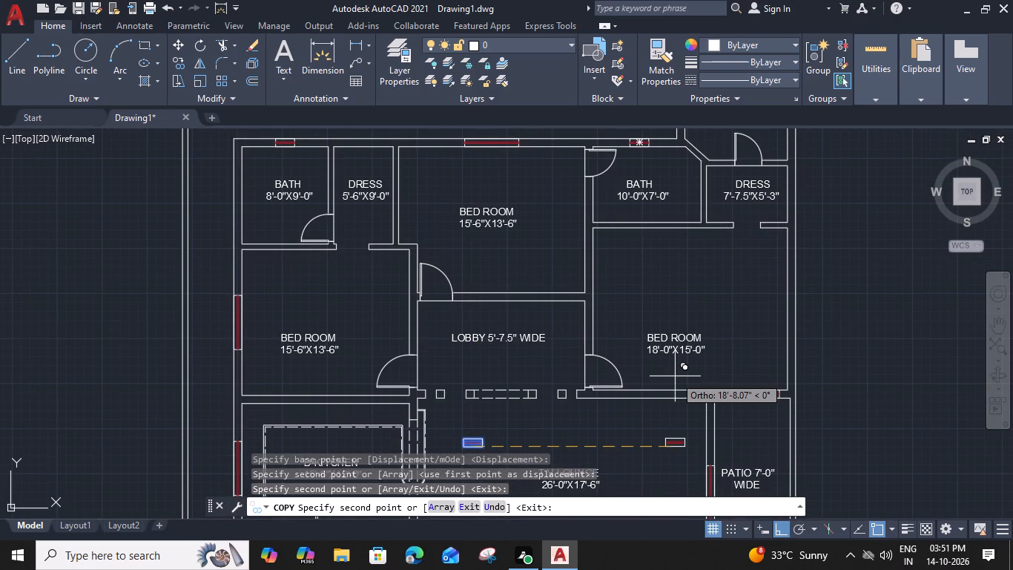
{"action": "middle_click_drag", "start_coordinate": [681, 347], "coordinate": [688, 304]}
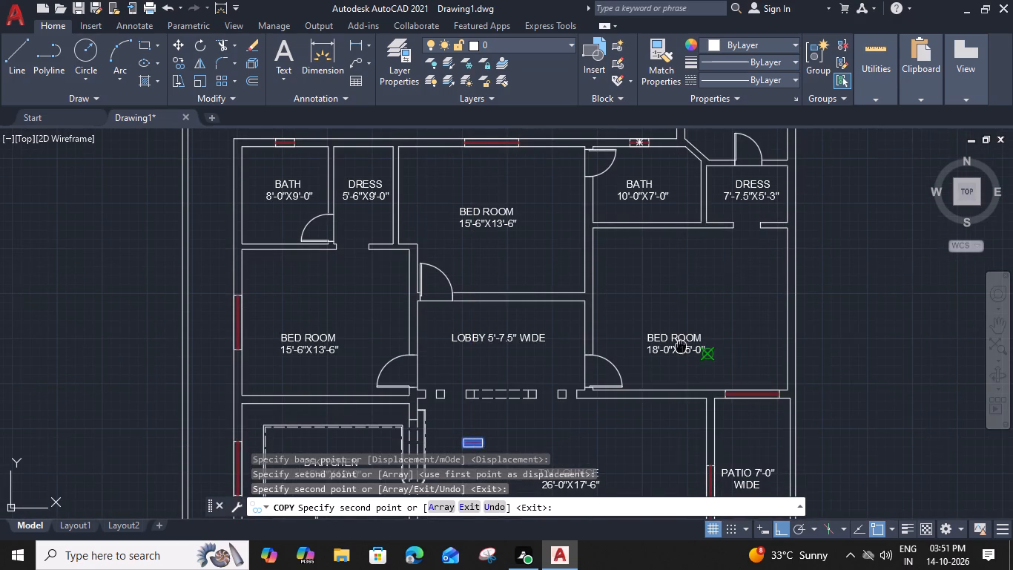
{"action": "middle_click_drag", "start_coordinate": [688, 304], "coordinate": [709, 186]}
{"action": "middle_click_drag", "start_coordinate": [647, 304], "coordinate": [676, 190]}
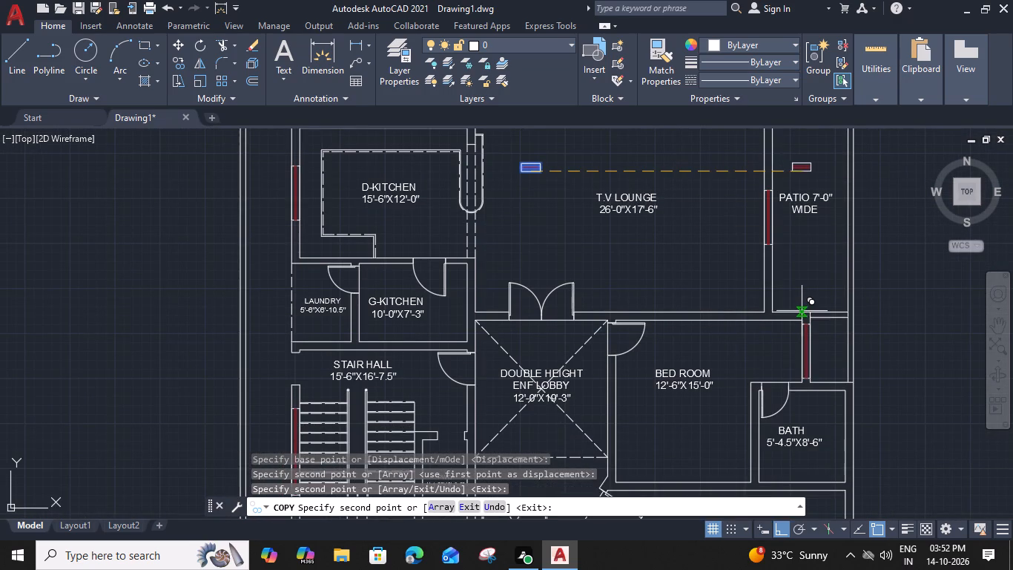
{"action": "scroll", "coordinate": [802, 311], "scroll_direction": "up", "scroll_amount": 2}
{"action": "left_click", "coordinate": [774, 335]}
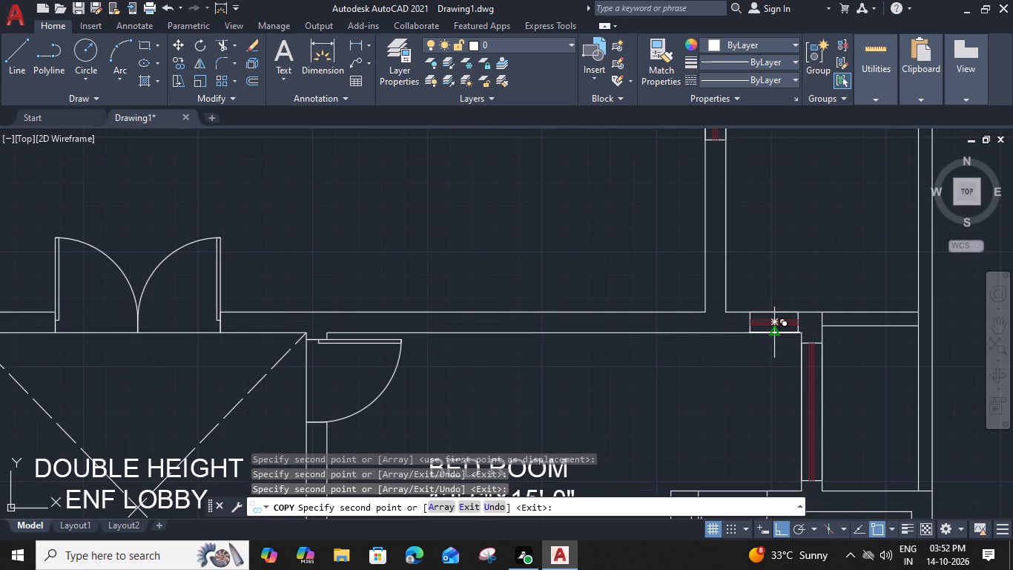
{"action": "scroll", "coordinate": [682, 338], "scroll_direction": "down", "scroll_amount": 1}
{"action": "middle_click_drag", "start_coordinate": [620, 384], "coordinate": [631, 341]}
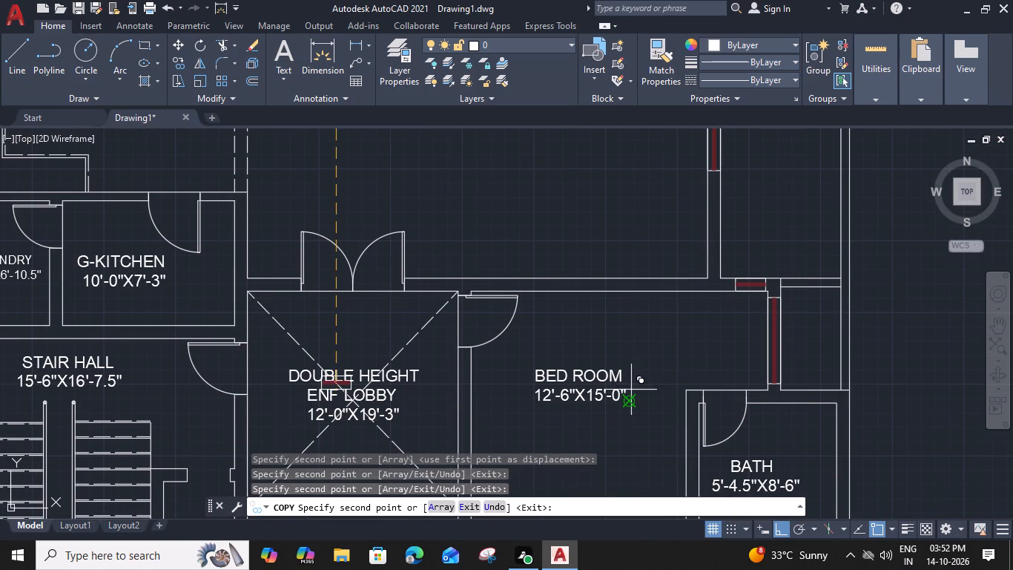
{"action": "left_click", "coordinate": [812, 402]}
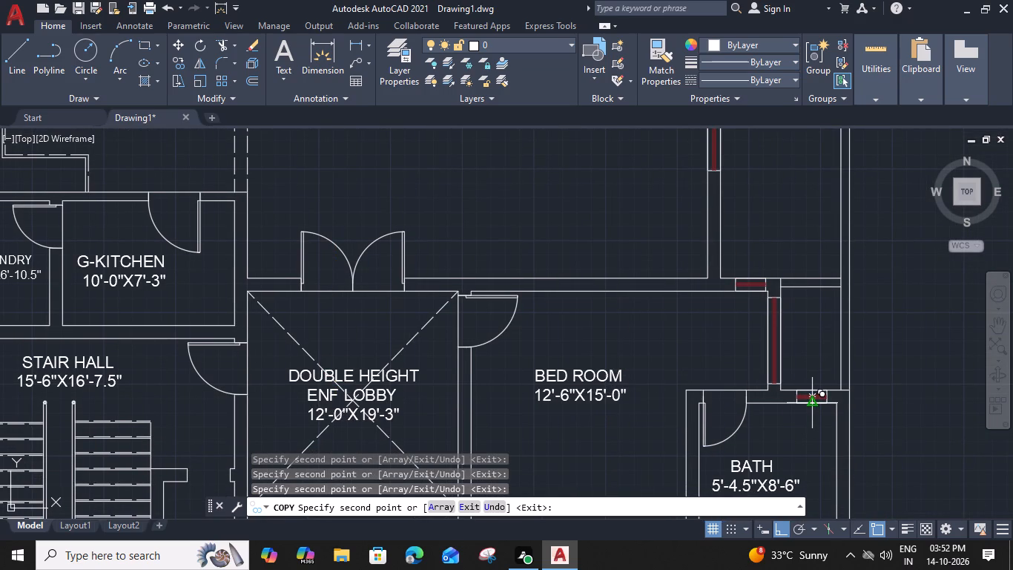
{"action": "middle_click_drag", "start_coordinate": [455, 390], "coordinate": [619, 364]}
{"action": "middle_click_drag", "start_coordinate": [363, 405], "coordinate": [531, 378]}
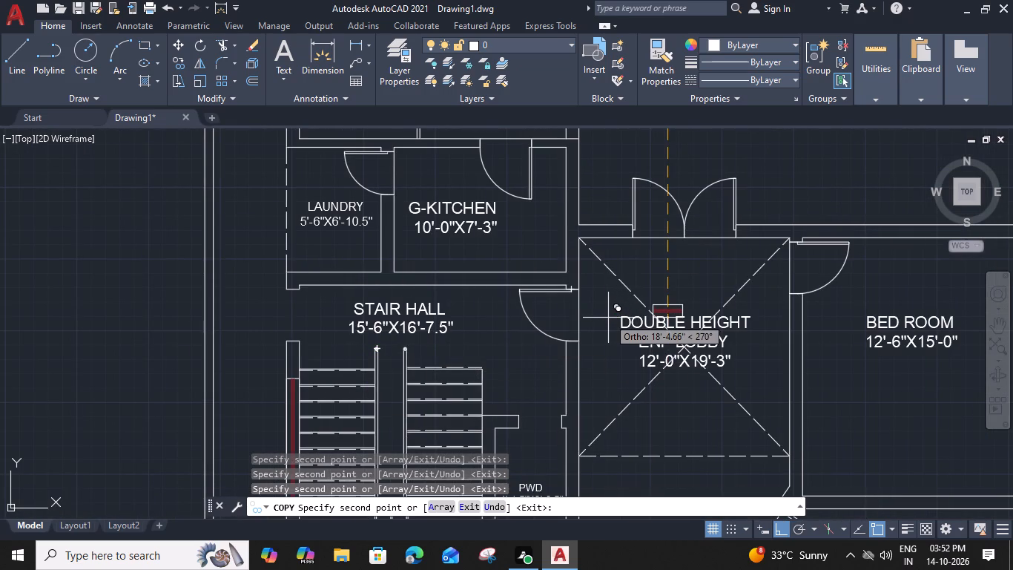
{"action": "key", "text": "Escape"}
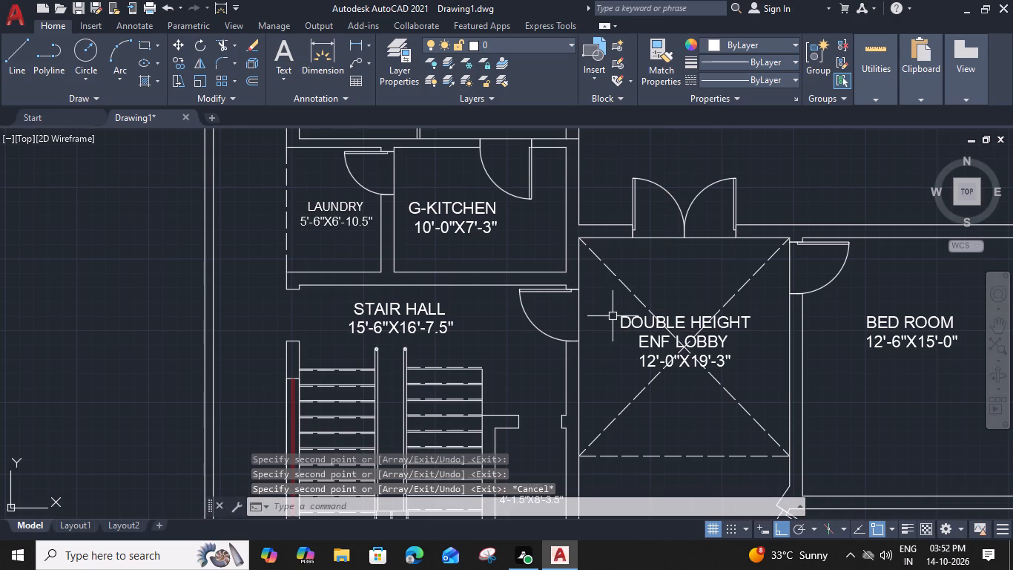
Copy the stair hall door by its hinge-side corner to the opening in the stair hall's outer wall.
{"action": "scroll", "coordinate": [649, 305], "scroll_direction": "down", "scroll_amount": 2}
{"action": "middle_click_drag", "start_coordinate": [653, 308], "coordinate": [576, 275]}
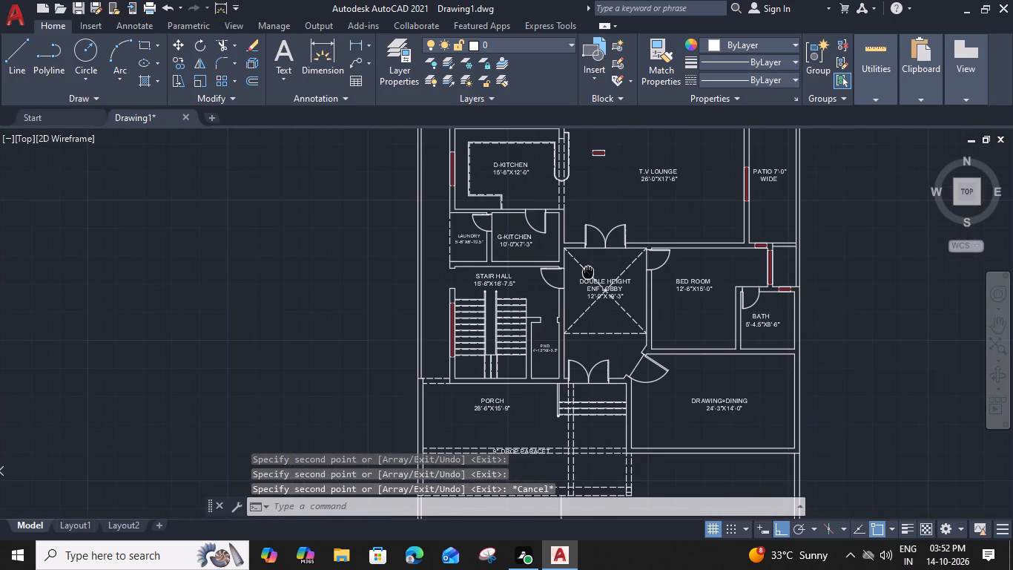
{"action": "scroll", "coordinate": [515, 275], "scroll_direction": "up", "scroll_amount": 2}
{"action": "left_click", "coordinate": [534, 272]}
{"action": "type", "text": "CO"}
{"action": "key", "text": "space"}
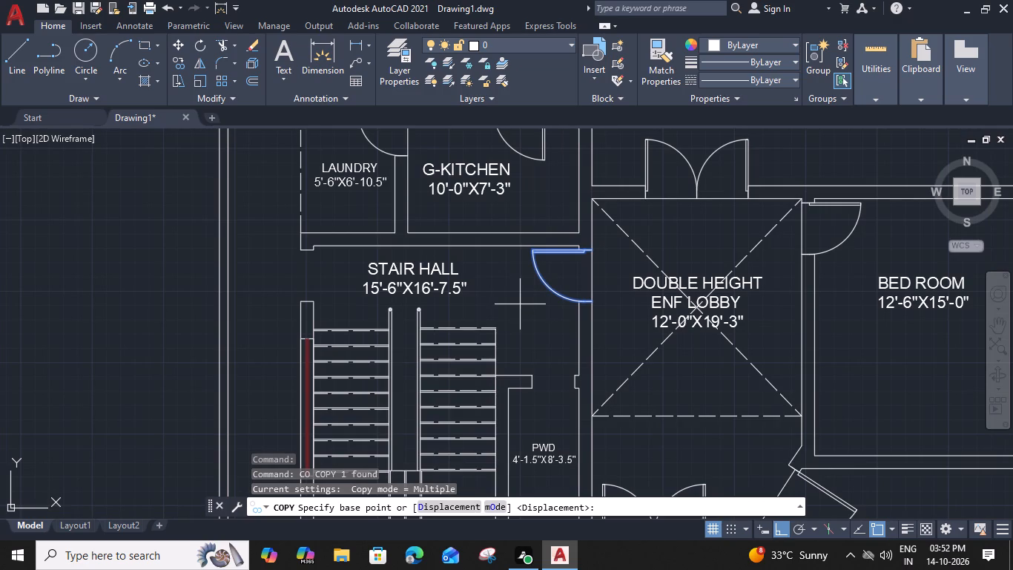
{"action": "scroll", "coordinate": [561, 276], "scroll_direction": "up", "scroll_amount": 2}
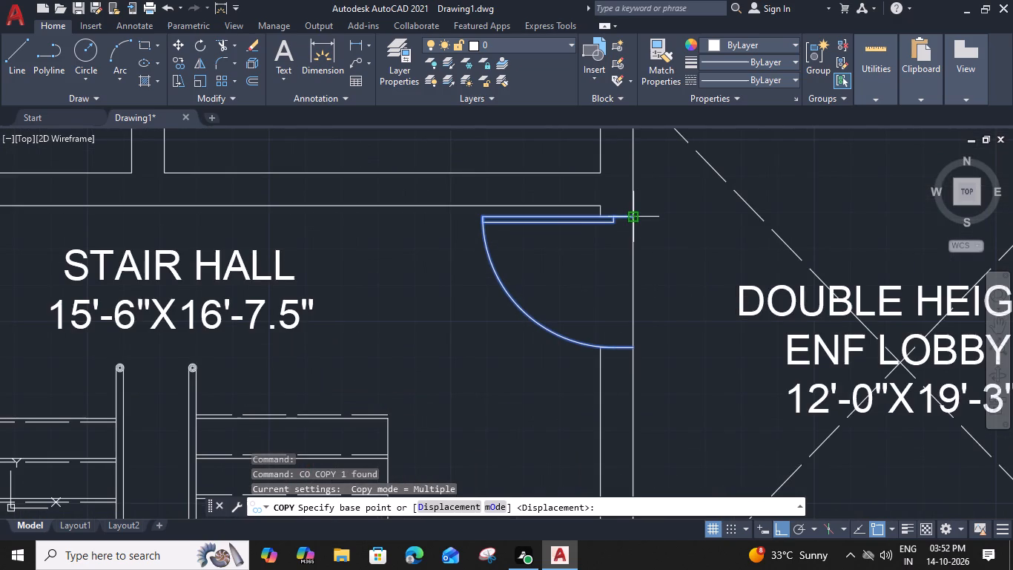
{"action": "left_click", "coordinate": [630, 221]}
{"action": "scroll", "coordinate": [629, 220], "scroll_direction": "down", "scroll_amount": 2}
{"action": "scroll", "coordinate": [364, 223], "scroll_direction": "up", "scroll_amount": 2}
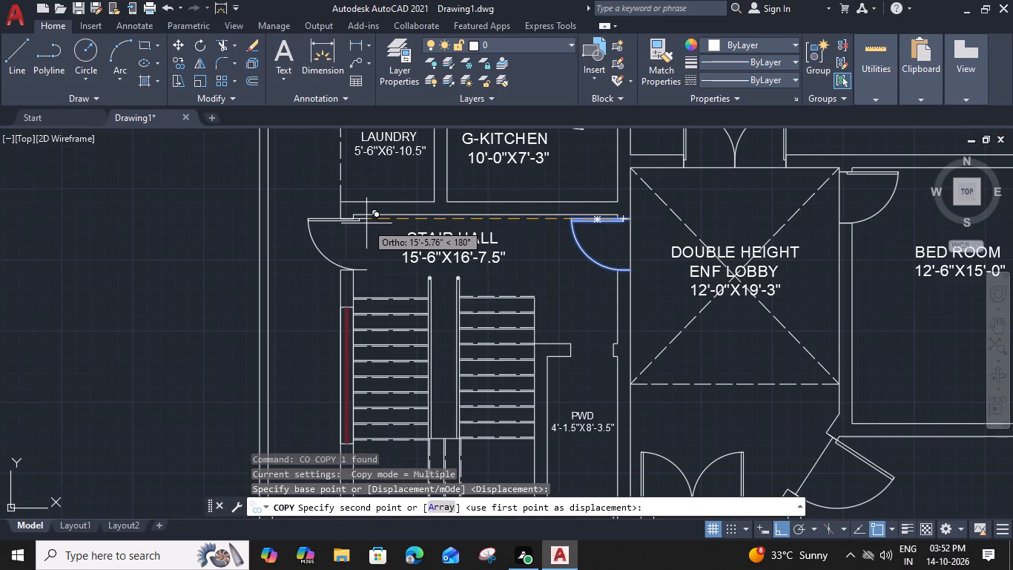
{"action": "left_click", "coordinate": [335, 209]}
{"action": "key", "text": "Escape"}
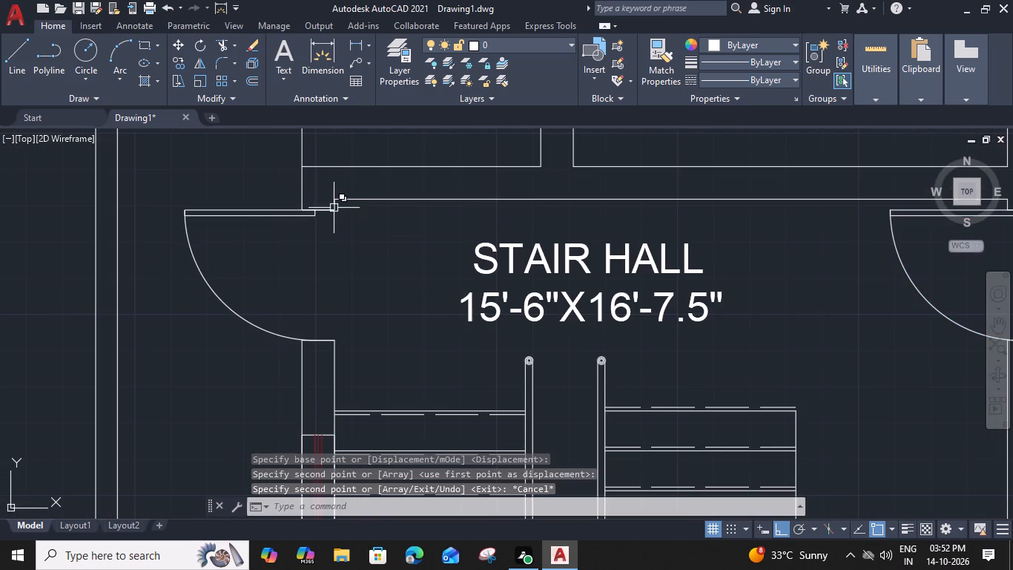
Select the copied door at the stair hall's outer wall opening.
{"action": "left_click", "coordinate": [245, 212]}
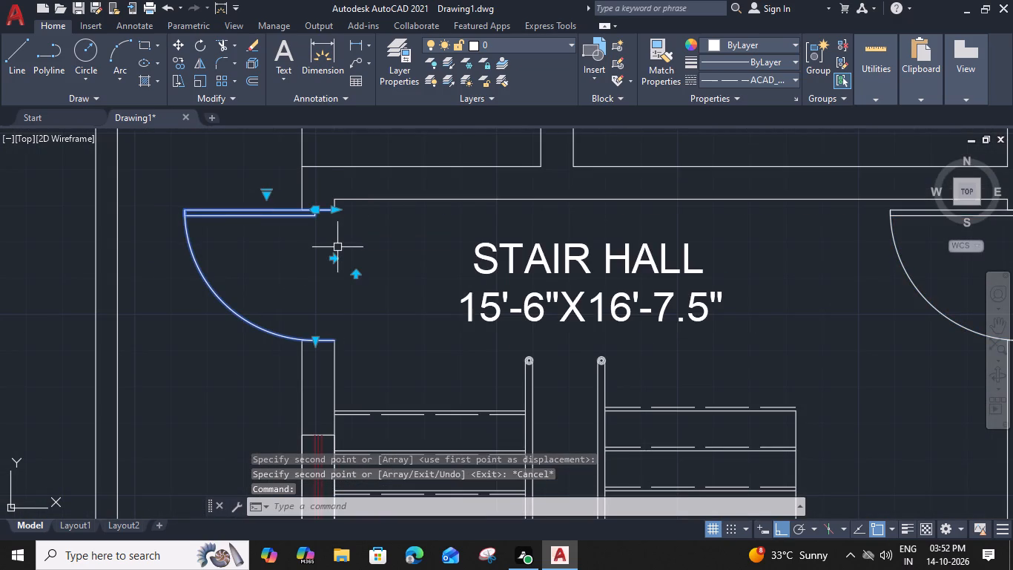
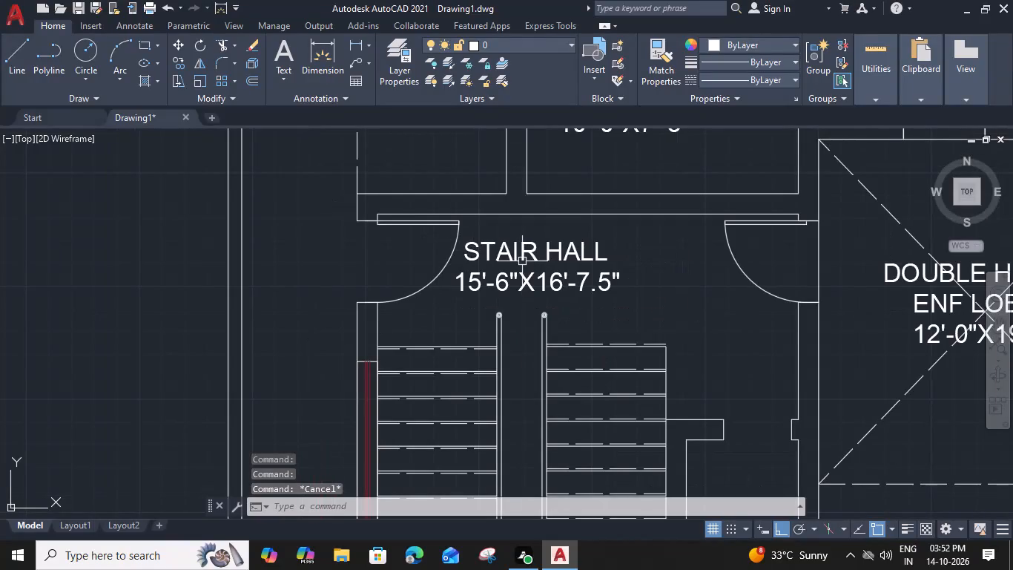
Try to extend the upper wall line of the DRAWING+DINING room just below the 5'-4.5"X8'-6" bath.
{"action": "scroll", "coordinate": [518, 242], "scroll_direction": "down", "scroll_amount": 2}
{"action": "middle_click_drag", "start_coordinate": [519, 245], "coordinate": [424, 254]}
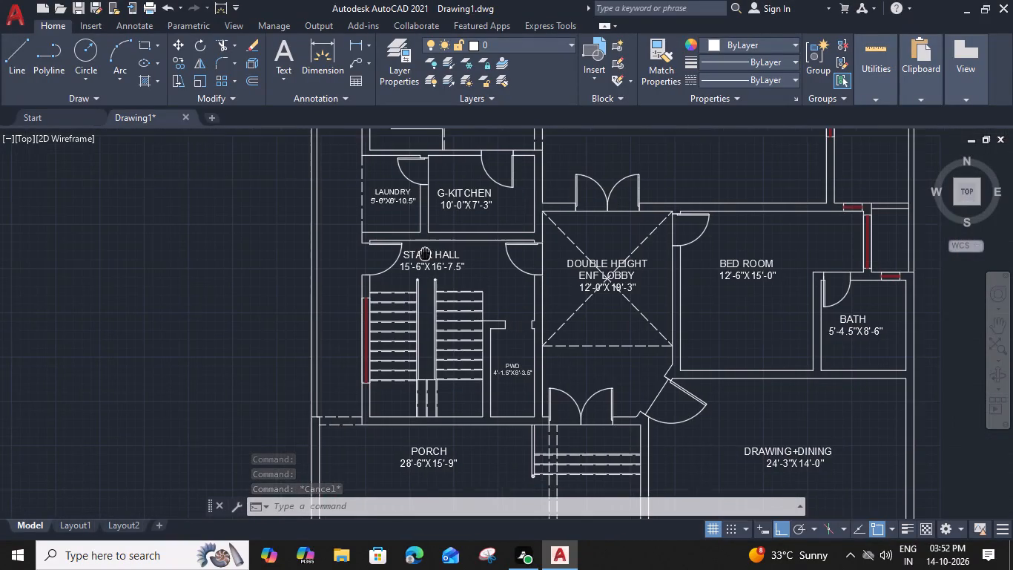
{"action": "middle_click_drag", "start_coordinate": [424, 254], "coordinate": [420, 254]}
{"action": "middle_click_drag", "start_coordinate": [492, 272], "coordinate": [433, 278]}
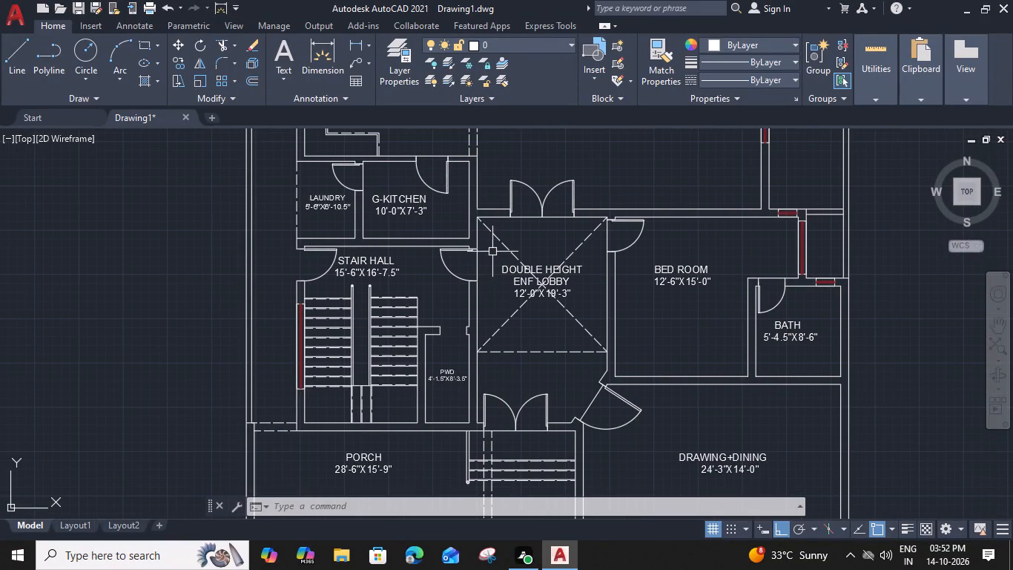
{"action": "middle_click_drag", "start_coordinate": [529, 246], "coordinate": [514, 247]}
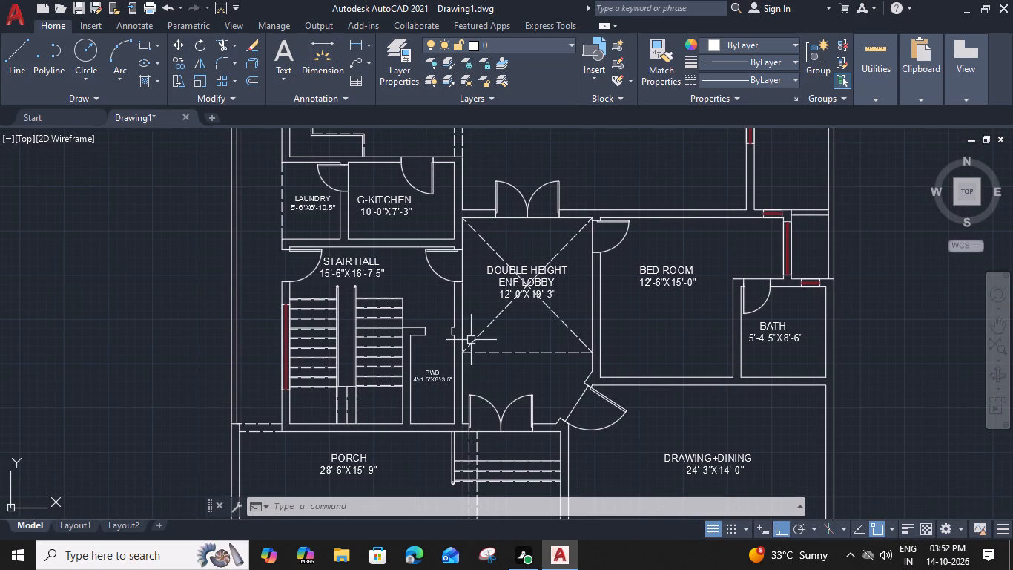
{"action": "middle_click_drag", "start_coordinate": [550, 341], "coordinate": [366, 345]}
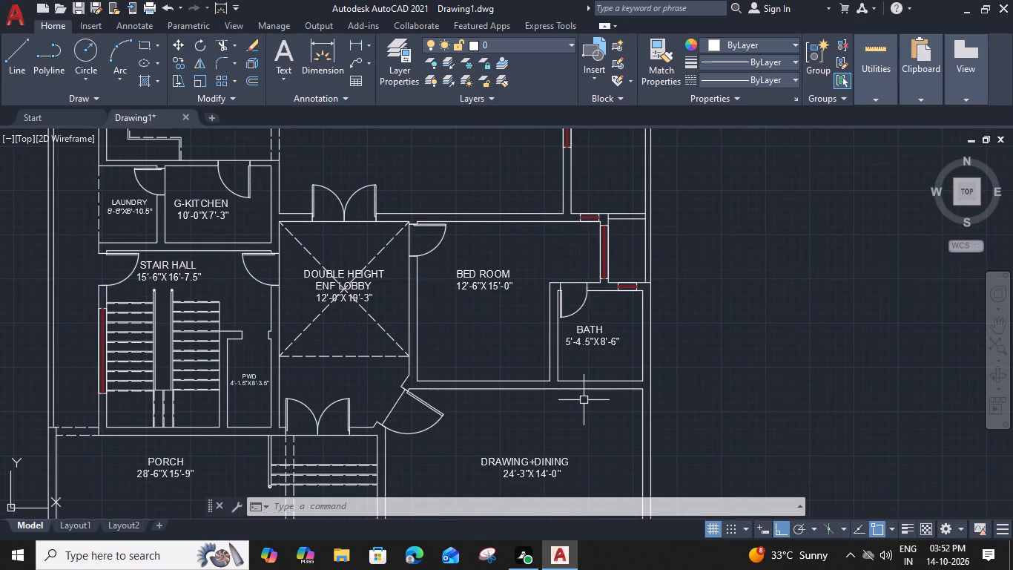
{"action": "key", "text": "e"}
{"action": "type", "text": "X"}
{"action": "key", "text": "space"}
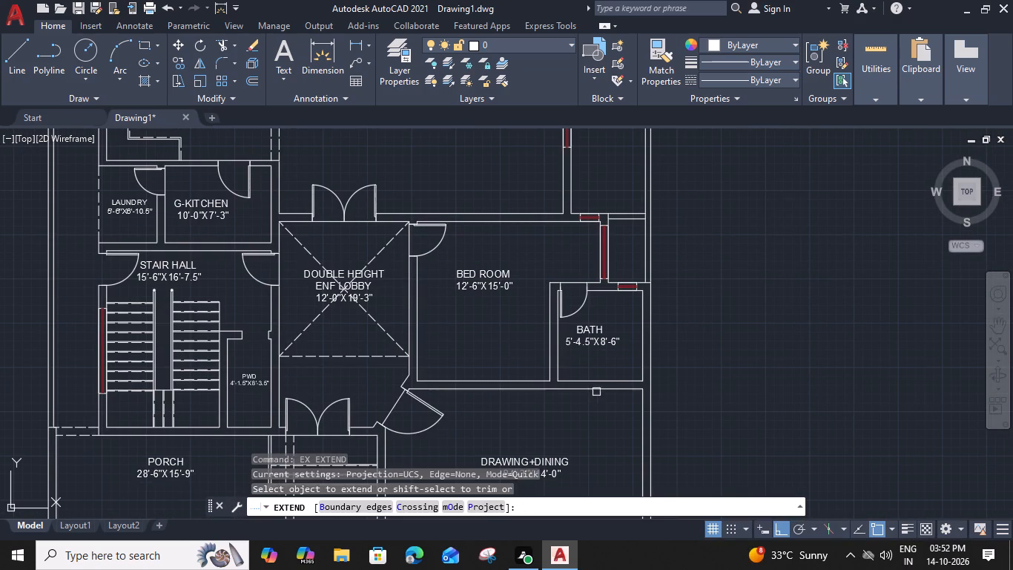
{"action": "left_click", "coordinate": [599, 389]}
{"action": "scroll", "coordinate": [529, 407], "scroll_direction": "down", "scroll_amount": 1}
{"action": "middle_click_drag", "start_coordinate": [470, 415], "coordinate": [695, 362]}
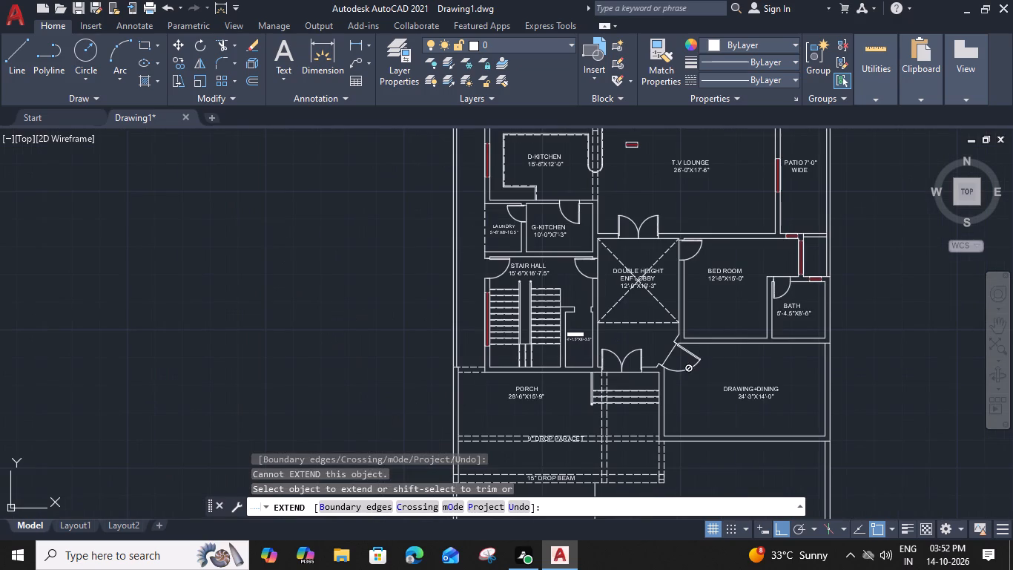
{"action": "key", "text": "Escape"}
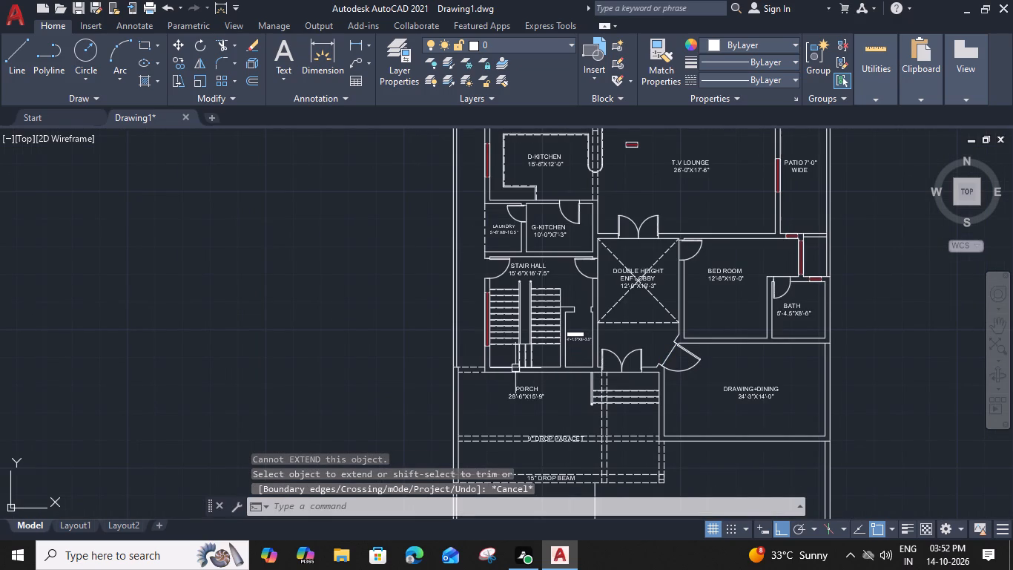
Trim the short leftover line inside the wall corner where the 9'-6"X8'-4.5" bath meets the back passage.
{"action": "scroll", "coordinate": [566, 289], "scroll_direction": "down", "scroll_amount": 1}
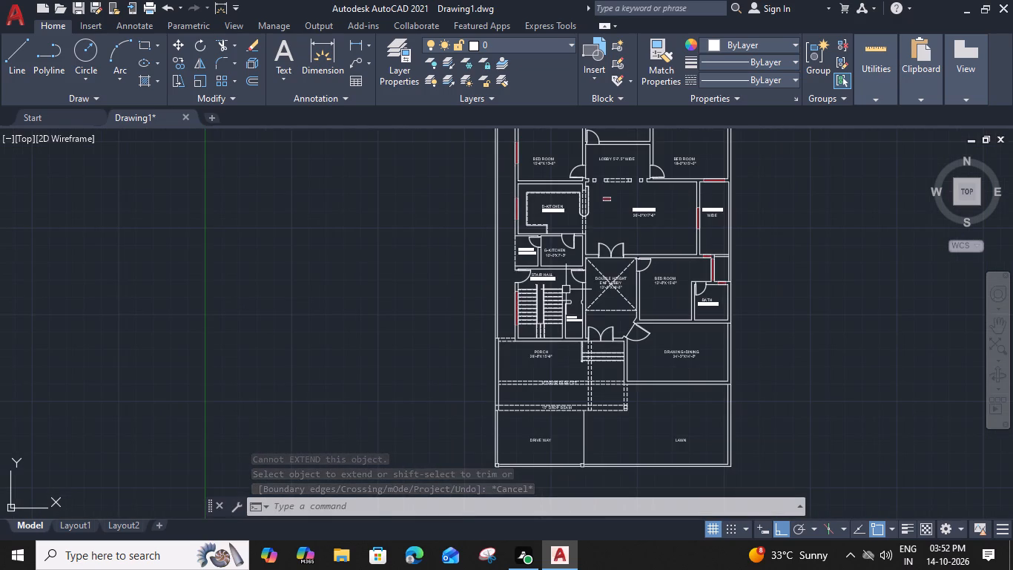
{"action": "middle_click_drag", "start_coordinate": [616, 265], "coordinate": [590, 377]}
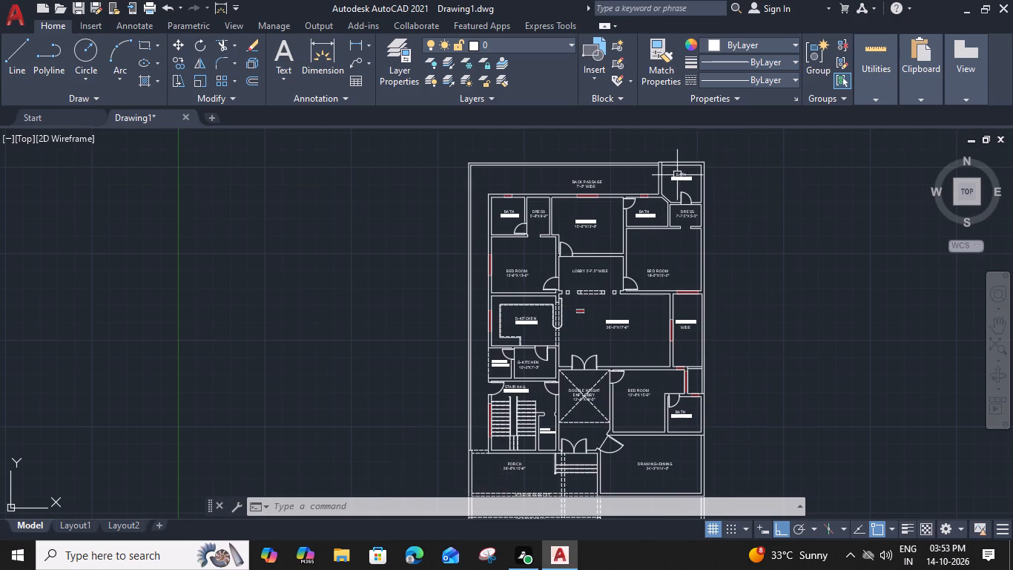
{"action": "scroll", "coordinate": [671, 168], "scroll_direction": "up", "scroll_amount": 3}
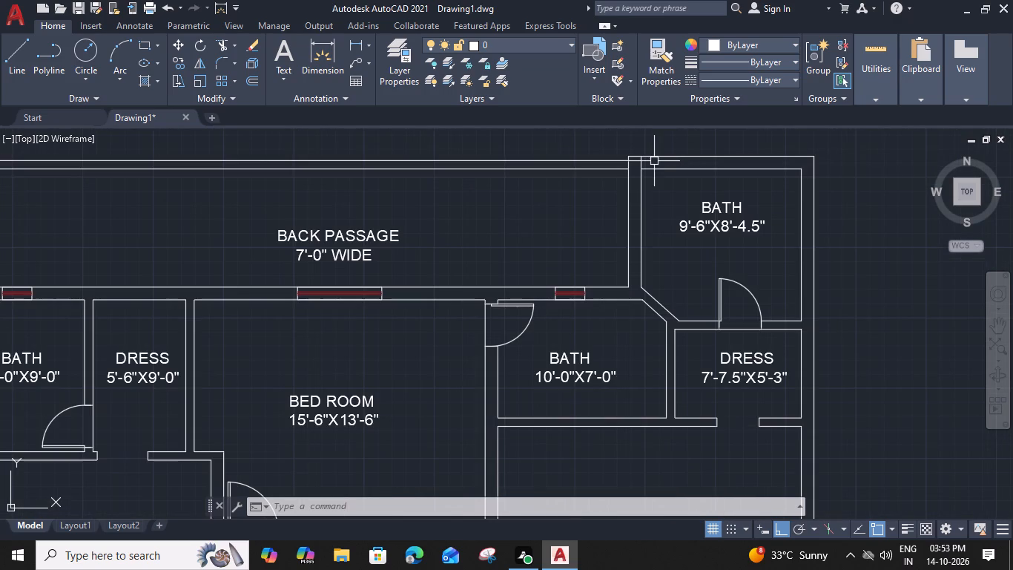
{"action": "key", "text": "t"}
{"action": "key", "text": "r"}
{"action": "key", "text": "space"}
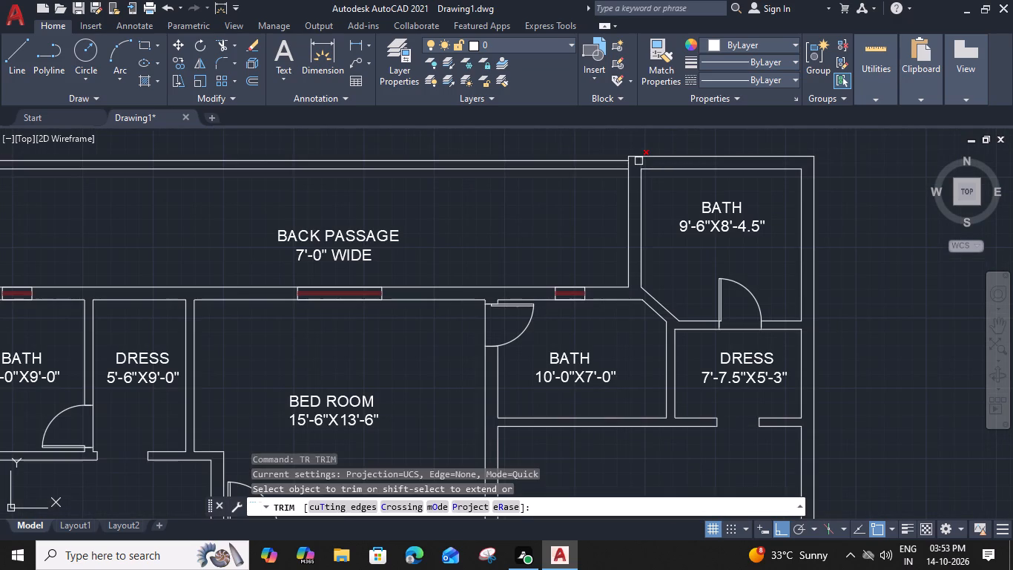
{"action": "left_click", "coordinate": [639, 162]}
{"action": "key", "text": "Escape"}
Inspect the walls and window symbols from the rear bedrooms through the T.V lounge to the patio and 12'-6"X15'-0" bedroom.
{"action": "scroll", "coordinate": [684, 234], "scroll_direction": "down", "scroll_amount": 1}
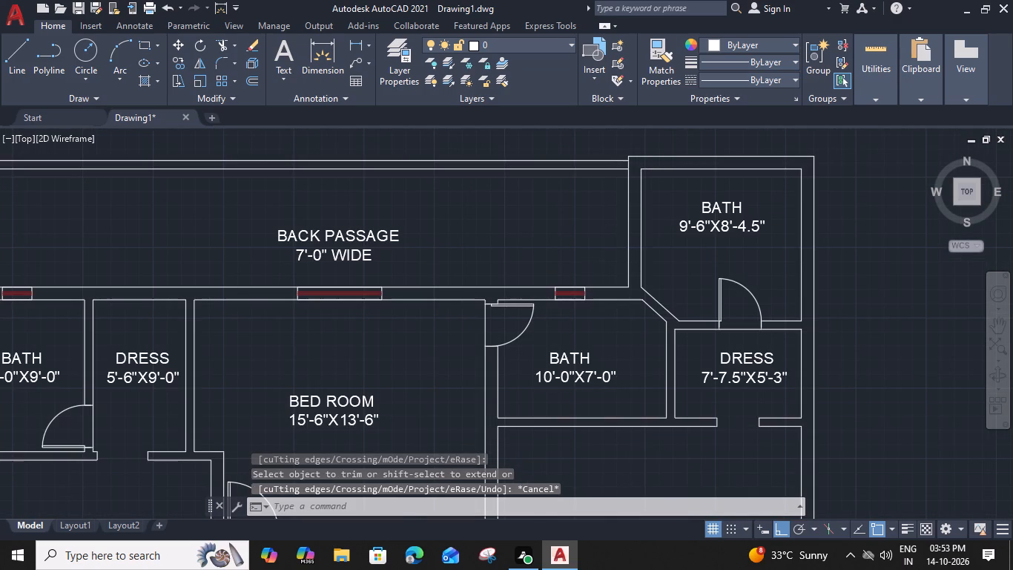
{"action": "middle_click_drag", "start_coordinate": [595, 286], "coordinate": [632, 261]}
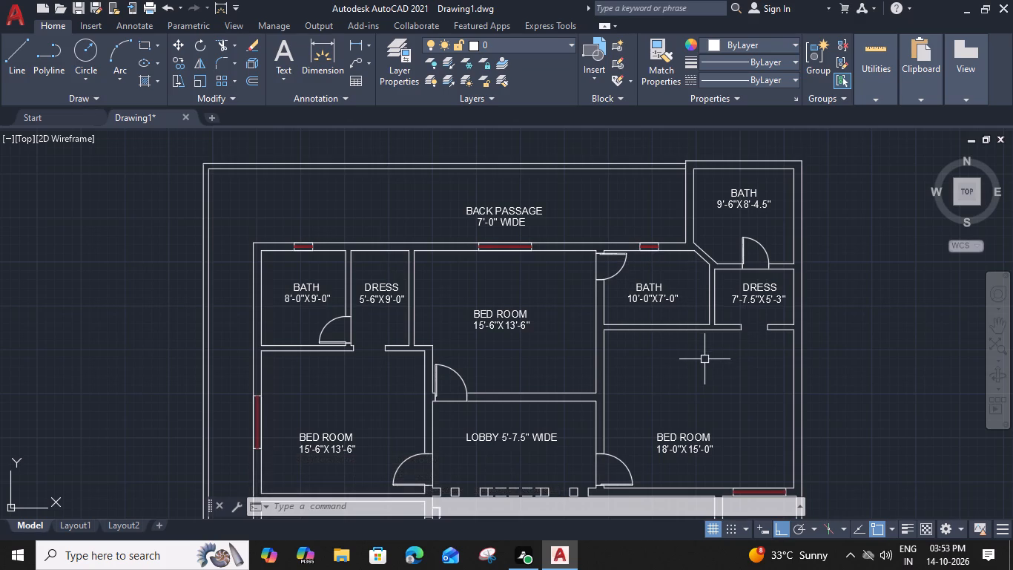
{"action": "middle_click_drag", "start_coordinate": [702, 395], "coordinate": [701, 286]}
{"action": "middle_click_drag", "start_coordinate": [706, 414], "coordinate": [690, 350]}
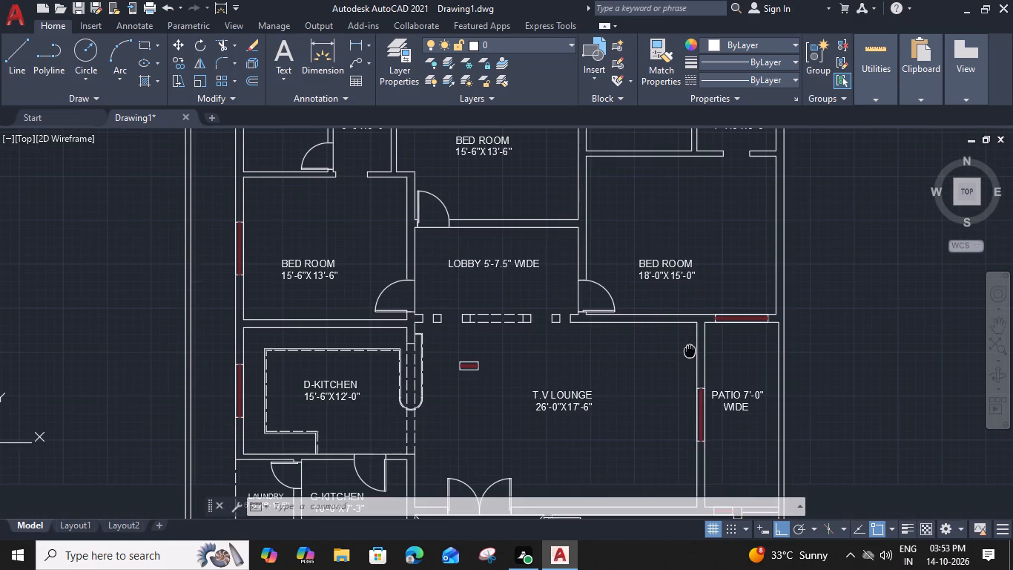
{"action": "middle_click_drag", "start_coordinate": [732, 367], "coordinate": [728, 287]}
{"action": "middle_click_drag", "start_coordinate": [722, 421], "coordinate": [722, 420]}
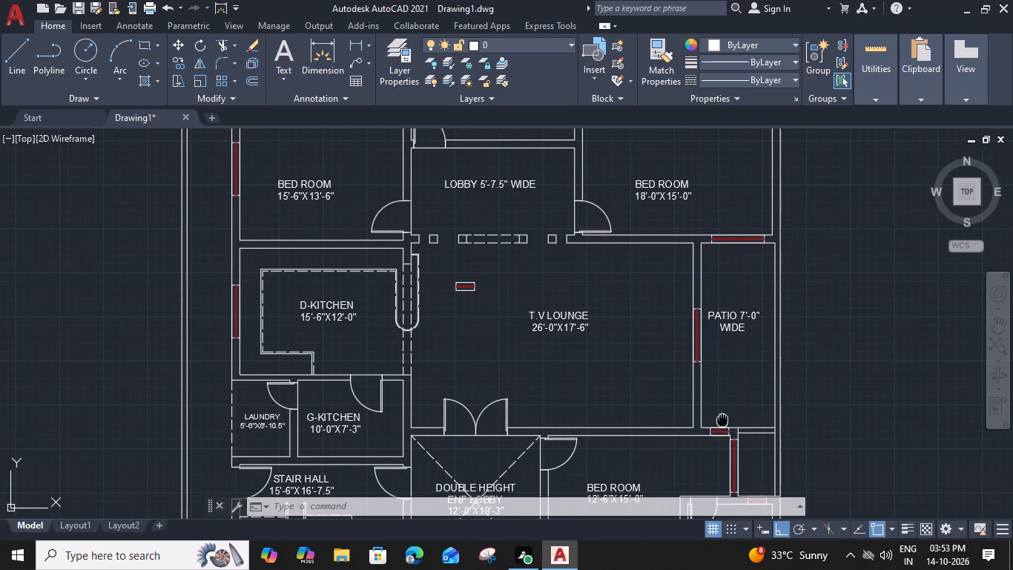
{"action": "middle_click_drag", "start_coordinate": [722, 420], "coordinate": [717, 373]}
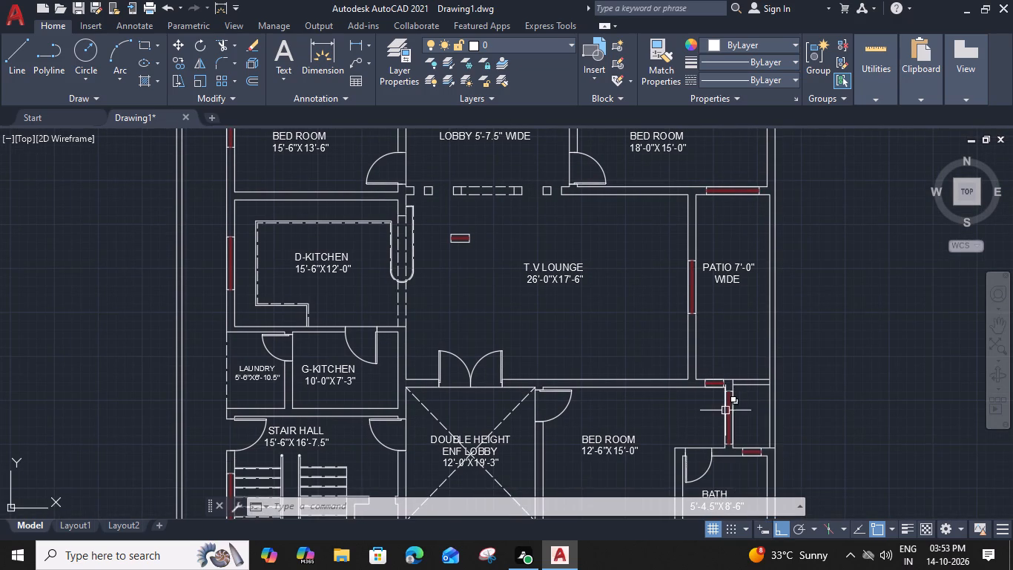
{"action": "middle_click_drag", "start_coordinate": [725, 410], "coordinate": [730, 351]}
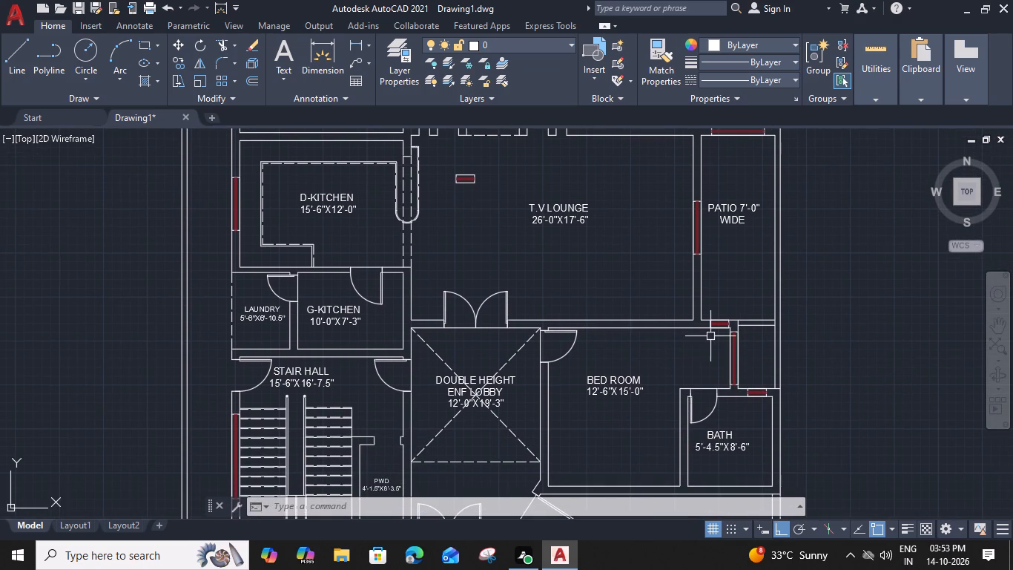
{"action": "middle_click_drag", "start_coordinate": [691, 255], "coordinate": [691, 311]}
{"action": "left_click", "coordinate": [698, 304]}
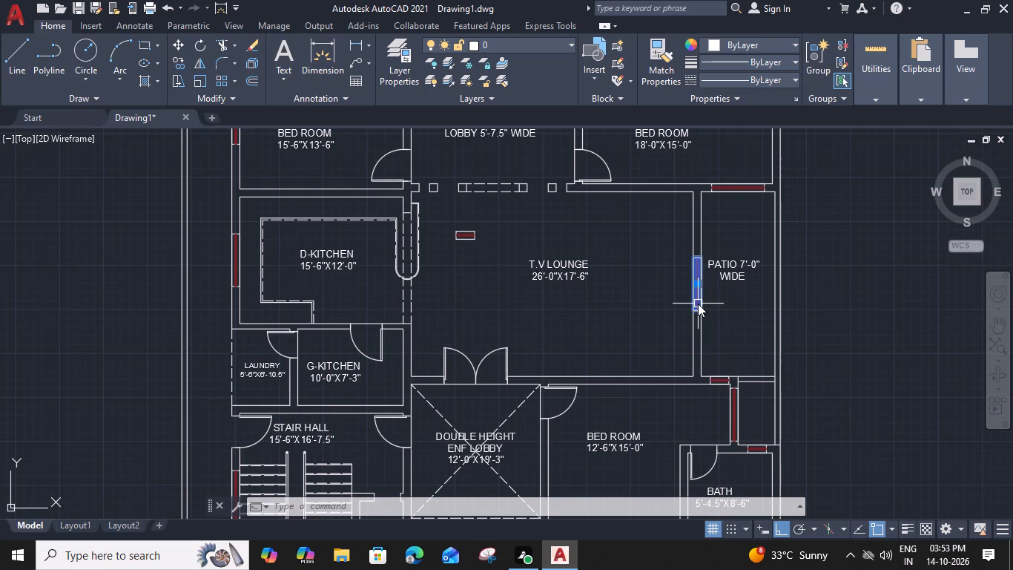
{"action": "key", "text": "Escape"}
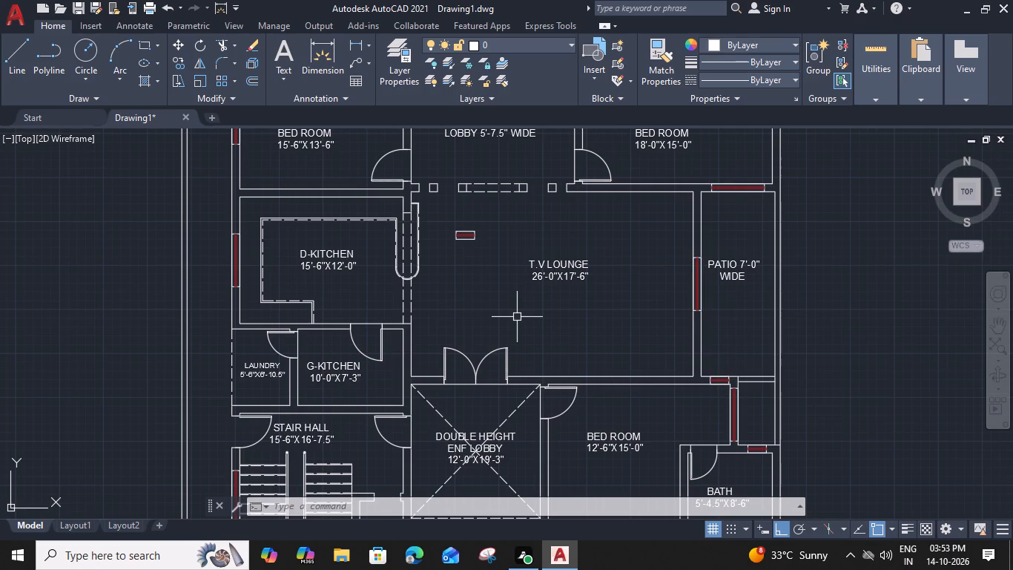
Ungroup the window symbol in the D-kitchen's outer wall.
{"action": "middle_click_drag", "start_coordinate": [267, 310], "coordinate": [468, 319]}
{"action": "scroll", "coordinate": [452, 286], "scroll_direction": "up", "scroll_amount": 2}
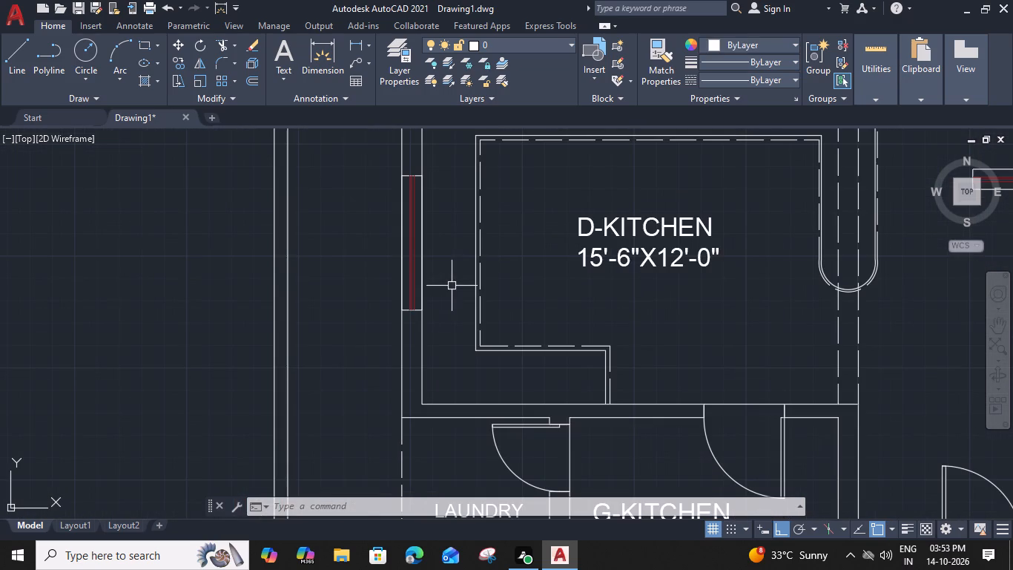
{"action": "left_click", "coordinate": [418, 310]}
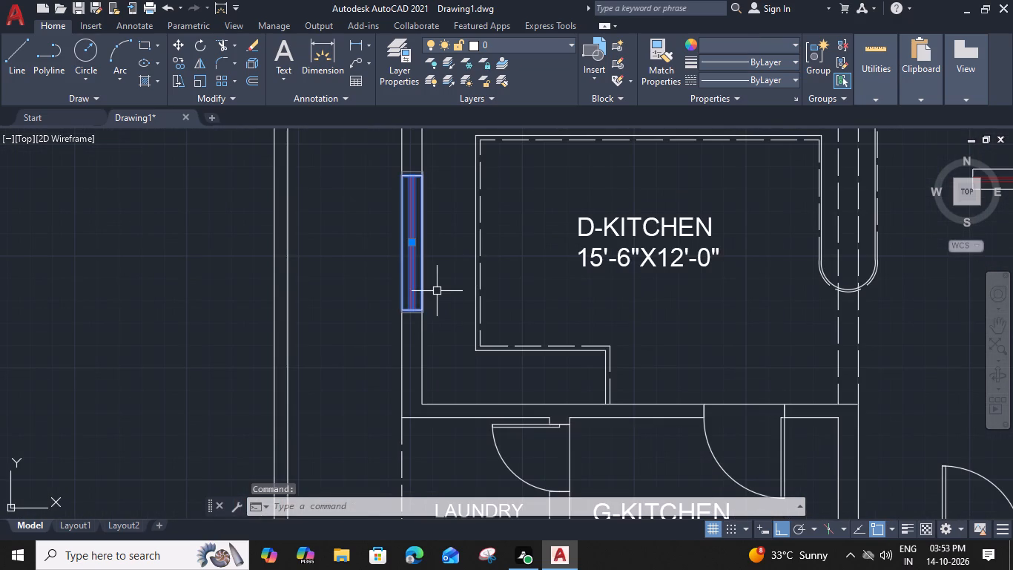
{"action": "type", "text": "UNG"}
{"action": "key", "text": "space"}
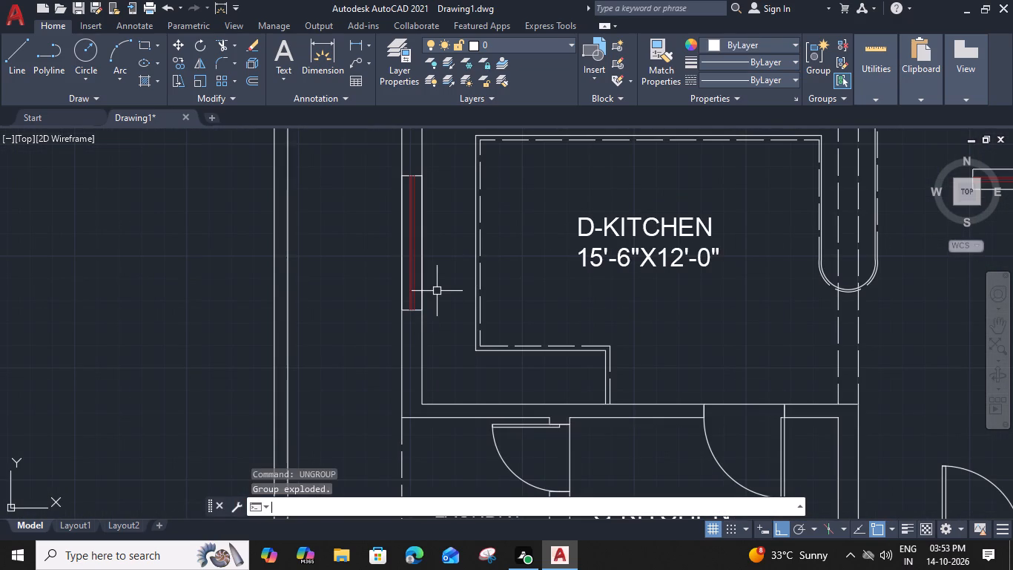
Stretch the lower edge of the D-kitchen window outline outward by 1'.
{"action": "scroll", "coordinate": [414, 312], "scroll_direction": "up", "scroll_amount": 3}
{"action": "left_click", "coordinate": [424, 304]}
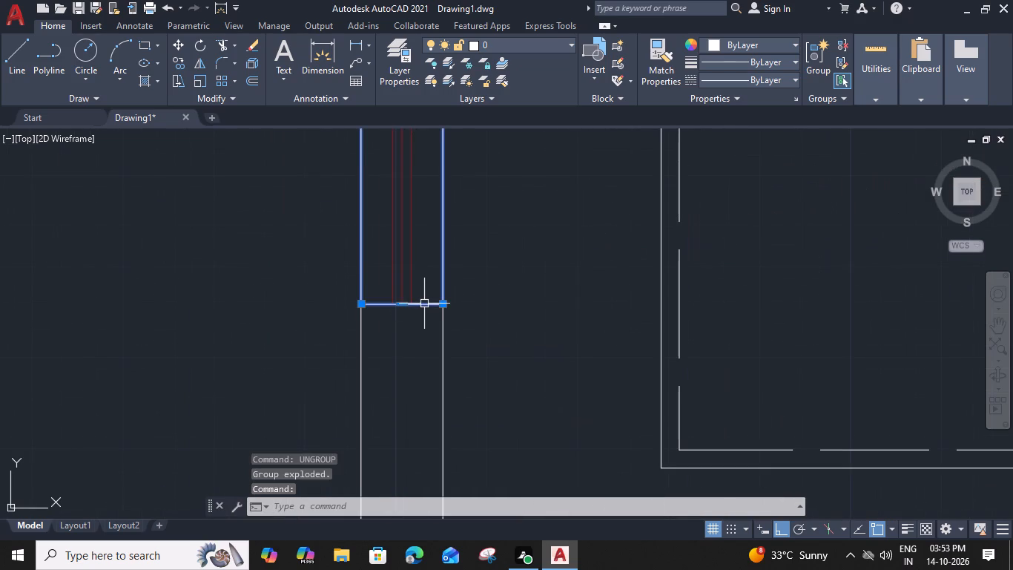
{"action": "left_click", "coordinate": [402, 304]}
{"action": "type", "text": "1'"}
{"action": "key", "text": "space"}
{"action": "scroll", "coordinate": [403, 333], "scroll_direction": "down", "scroll_amount": 3}
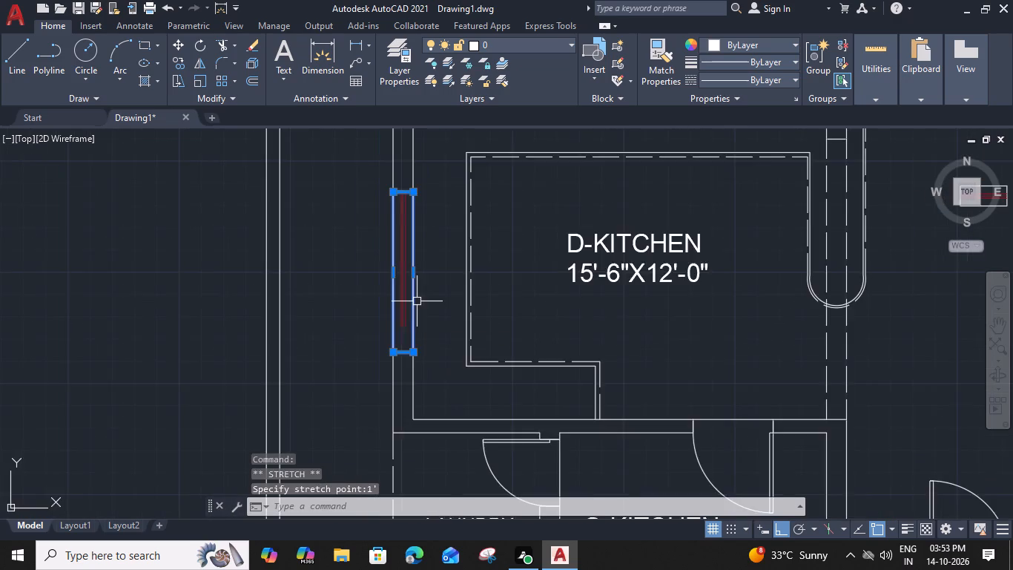
Stretch the upper edge of the D-kitchen window outline outward by 1'.
{"action": "middle_click_drag", "start_coordinate": [423, 304], "coordinate": [438, 401]}
{"action": "scroll", "coordinate": [417, 283], "scroll_direction": "up", "scroll_amount": 2}
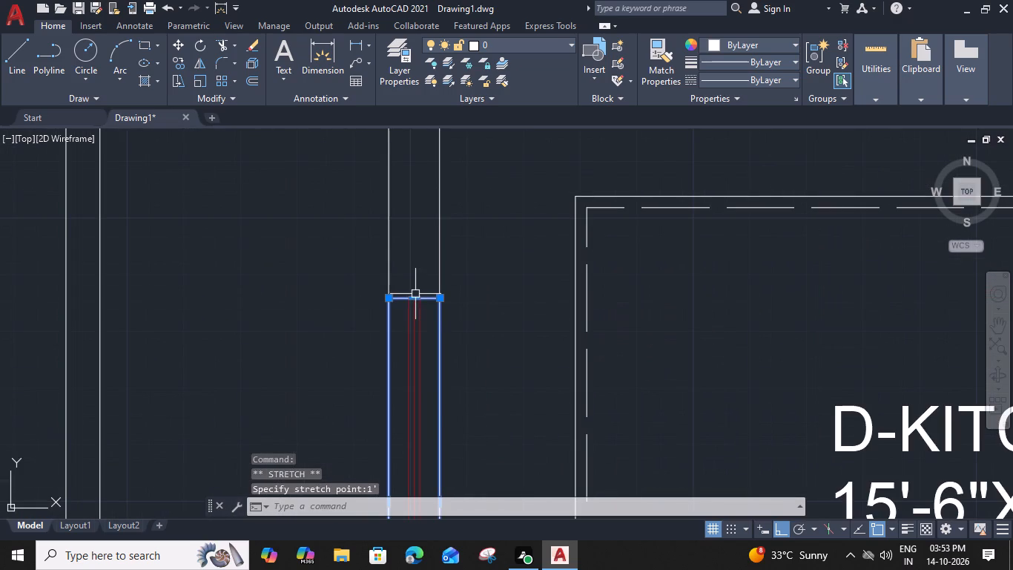
{"action": "left_click", "coordinate": [415, 294]}
{"action": "key", "text": "Escape"}
{"action": "scroll", "coordinate": [418, 294], "scroll_direction": "up", "scroll_amount": 3}
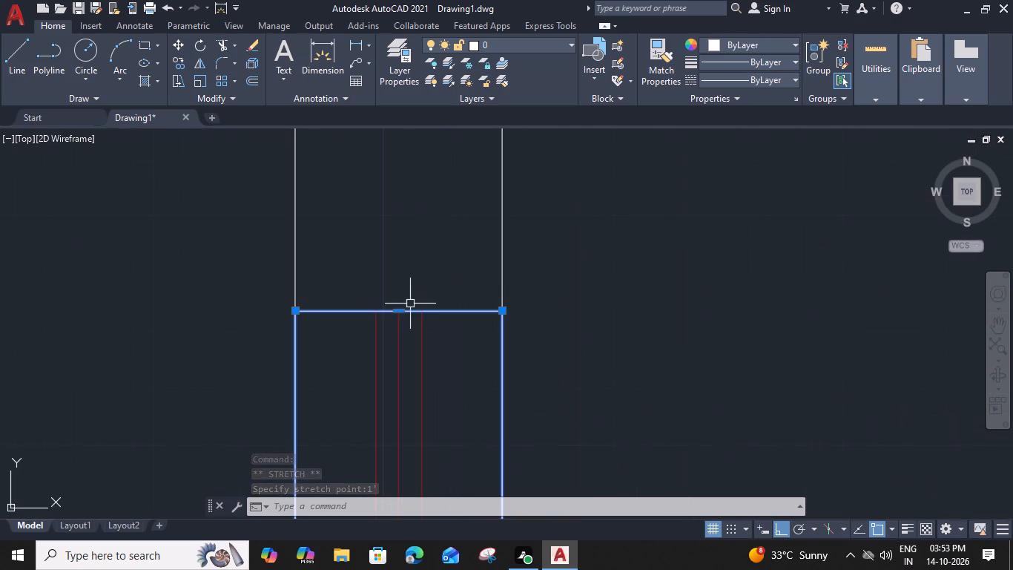
{"action": "left_click", "coordinate": [400, 310]}
{"action": "type", "text": "1'"}
{"action": "key", "text": "space"}
{"action": "scroll", "coordinate": [403, 251], "scroll_direction": "down", "scroll_amount": 2}
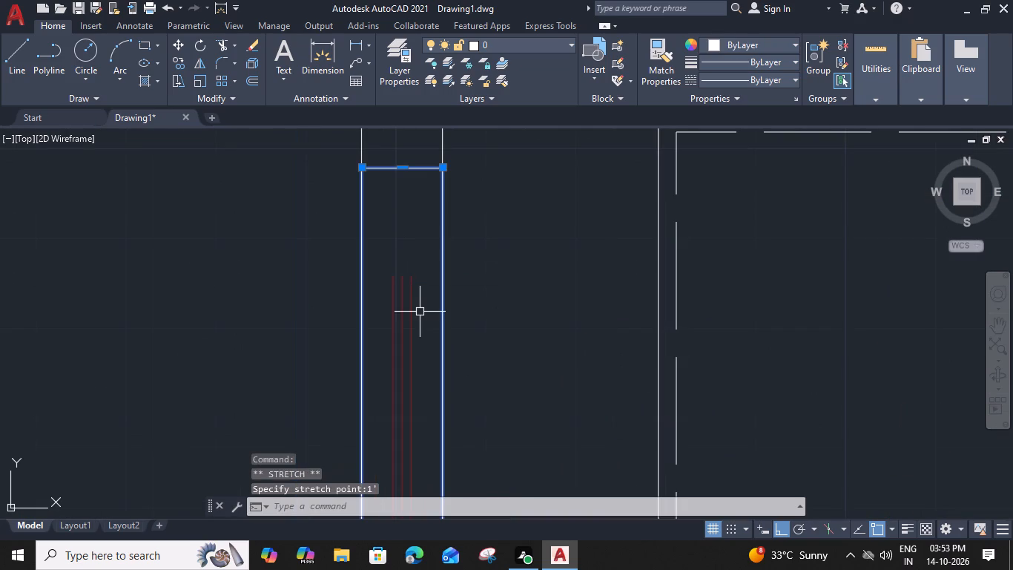
Extend the red glazing lines of the D-kitchen window to the upper and lower edges of its outline.
{"action": "type", "text": "EX"}
{"action": "key", "text": "space"}
{"action": "left_click", "coordinate": [423, 314]}
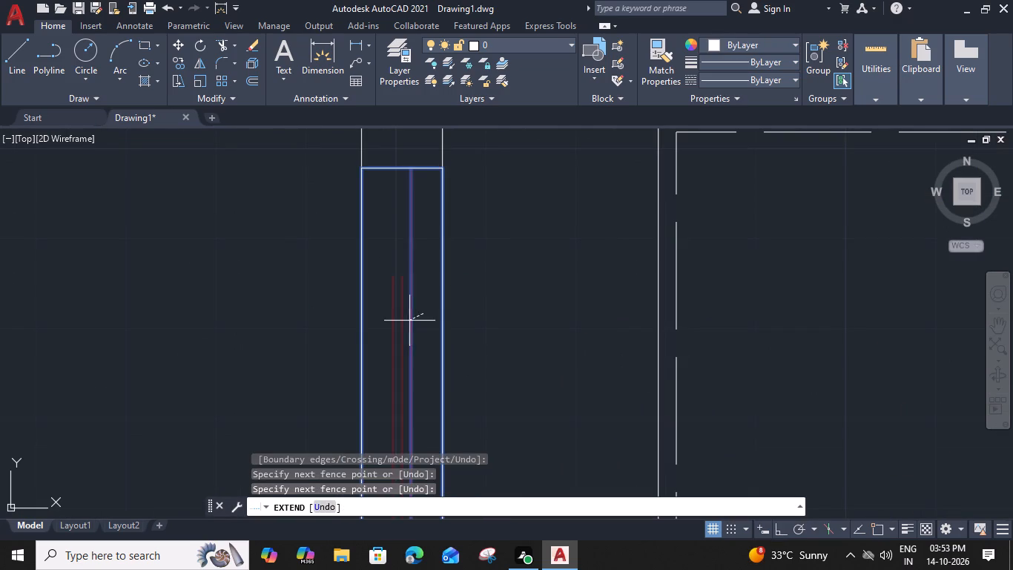
{"action": "left_click", "coordinate": [389, 327]}
{"action": "scroll", "coordinate": [388, 327], "scroll_direction": "down", "scroll_amount": 1}
{"action": "middle_click_drag", "start_coordinate": [409, 352], "coordinate": [450, 250]}
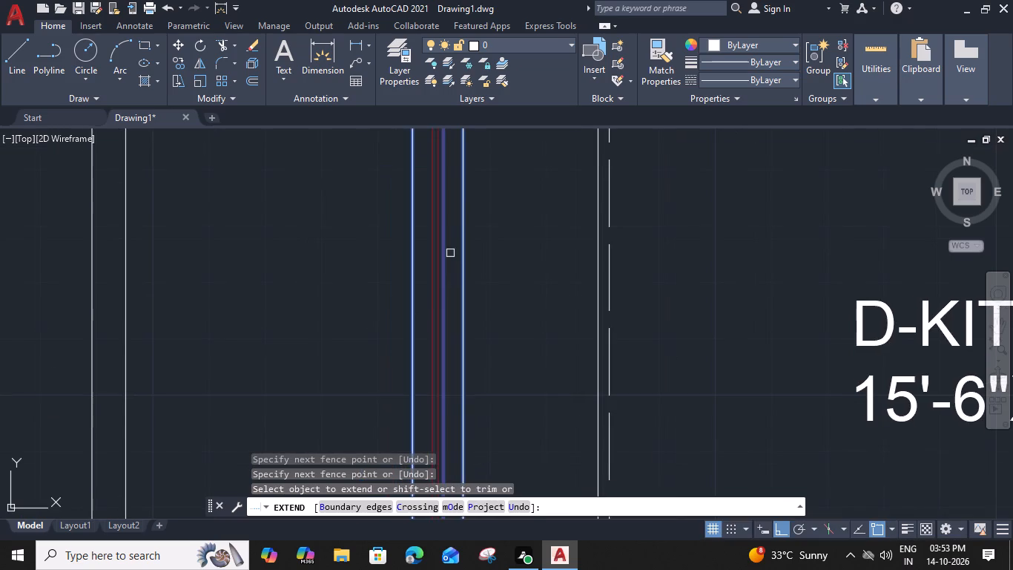
{"action": "middle_click_drag", "start_coordinate": [426, 358], "coordinate": [450, 223]}
{"action": "left_click", "coordinate": [479, 305]}
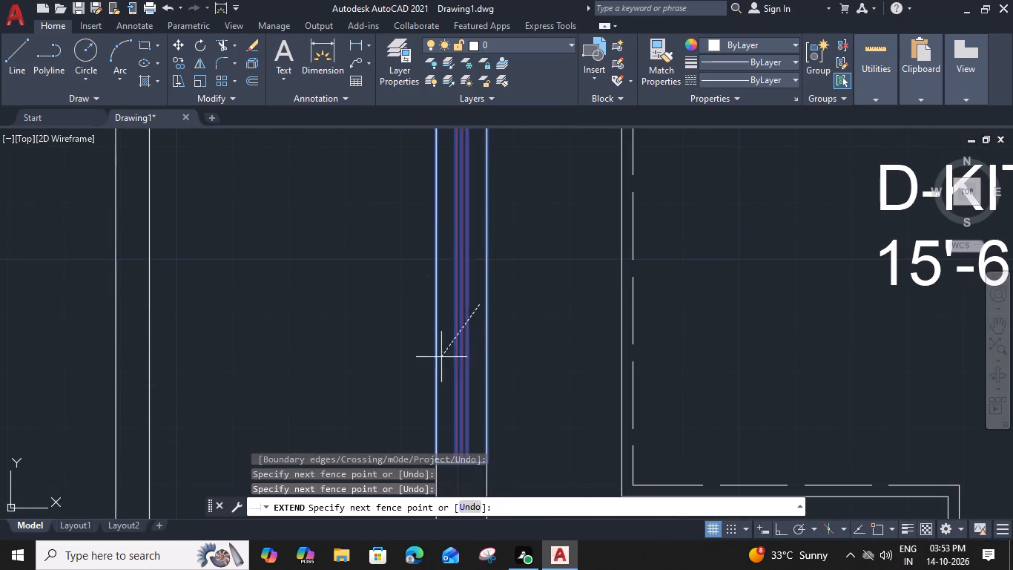
{"action": "left_click", "coordinate": [441, 357]}
{"action": "key", "text": "Escape"}
Group the D-kitchen window's outline and red glazing lines into one object.
{"action": "middle_click_drag", "start_coordinate": [473, 413], "coordinate": [484, 321]}
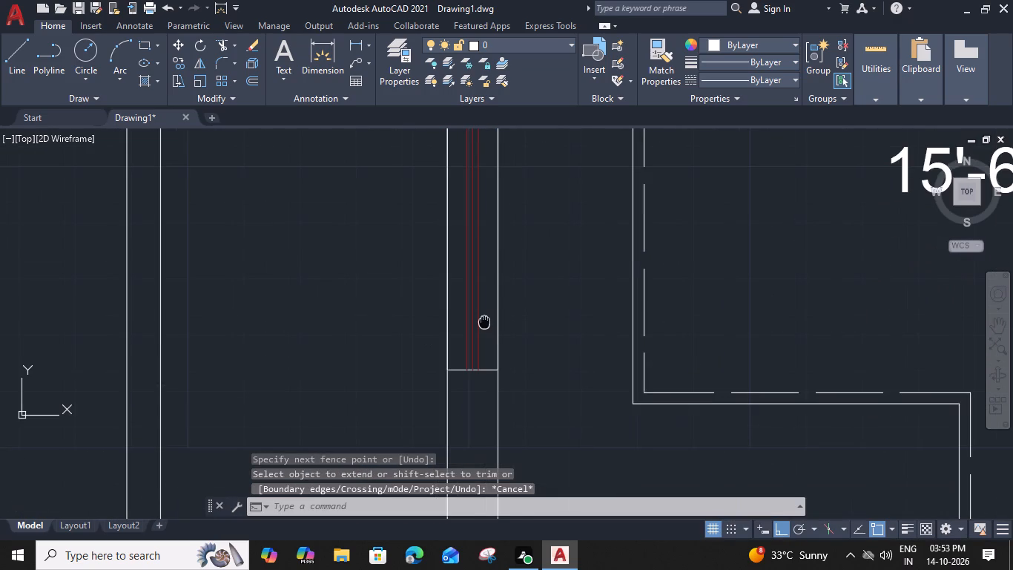
{"action": "left_click", "coordinate": [487, 340]}
{"action": "left_click", "coordinate": [461, 385]}
{"action": "type", "text": "G"}
{"action": "key", "text": "space"}
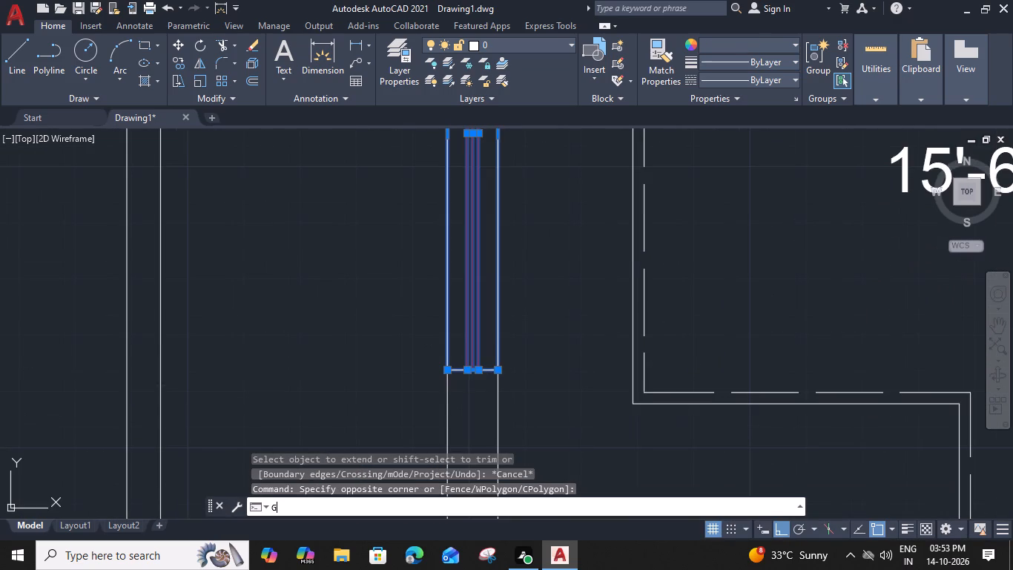
Ungroup the window symbol in the wall between the T.V lounge and the patio.
{"action": "scroll", "coordinate": [463, 372], "scroll_direction": "down", "scroll_amount": 2}
{"action": "middle_click_drag", "start_coordinate": [695, 345], "coordinate": [466, 340]}
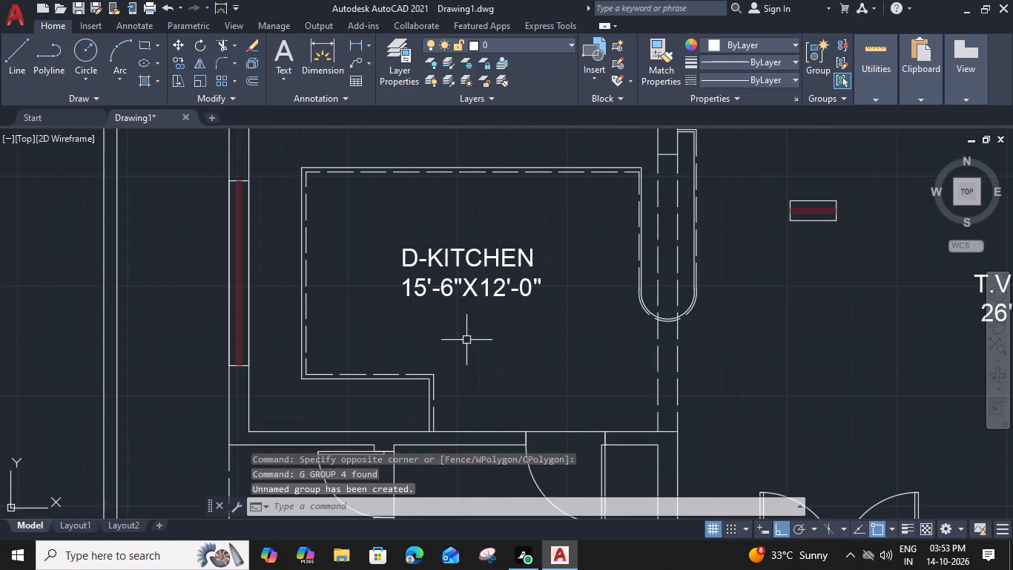
{"action": "scroll", "coordinate": [613, 337], "scroll_direction": "down", "scroll_amount": 2}
{"action": "middle_click_drag", "start_coordinate": [702, 356], "coordinate": [320, 337]}
{"action": "scroll", "coordinate": [524, 345], "scroll_direction": "up", "scroll_amount": 2}
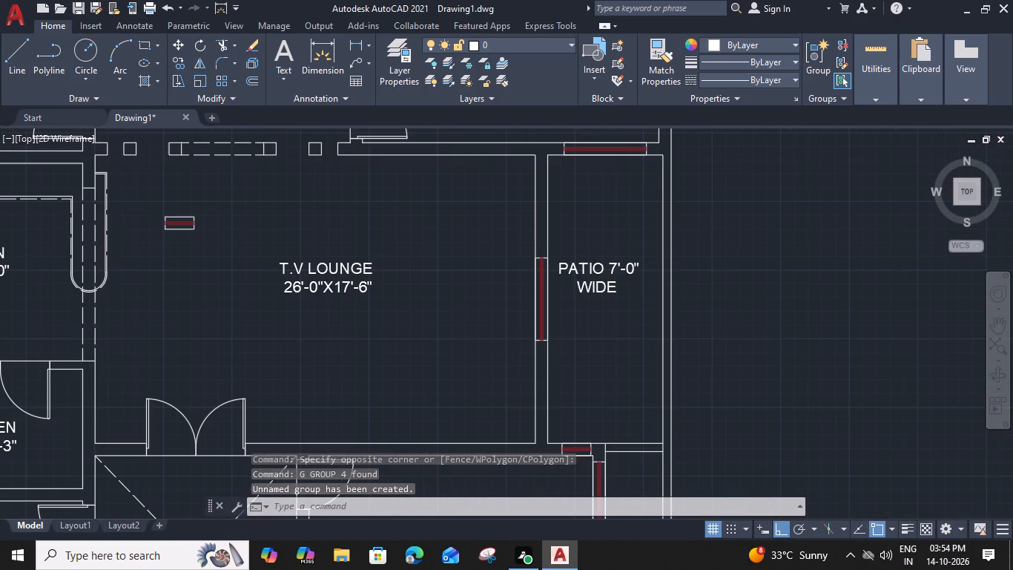
{"action": "scroll", "coordinate": [558, 339], "scroll_direction": "up", "scroll_amount": 2}
{"action": "left_click", "coordinate": [558, 343]}
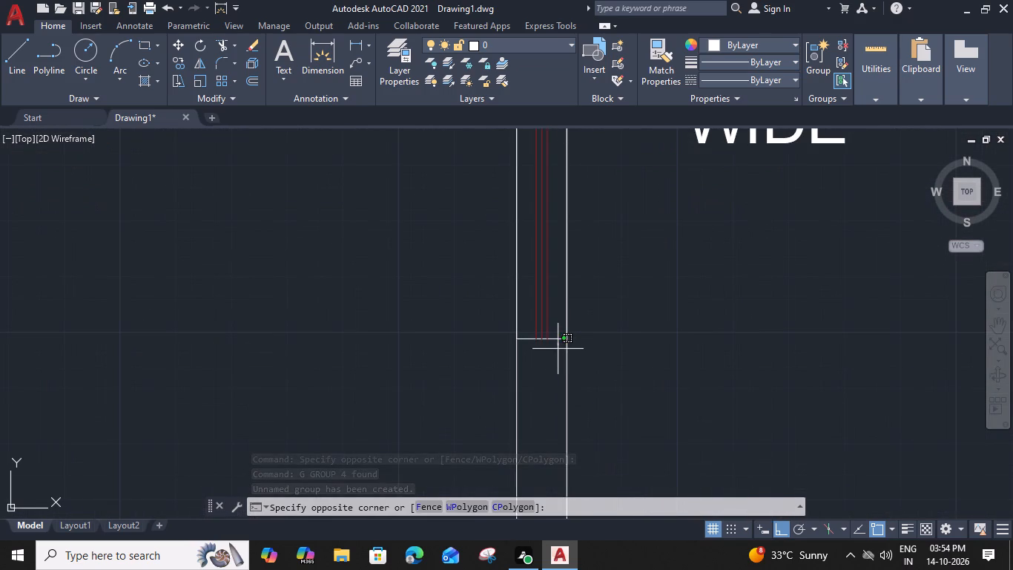
{"action": "left_click", "coordinate": [550, 317]}
{"action": "type", "text": "UNG"}
{"action": "key", "text": "space"}
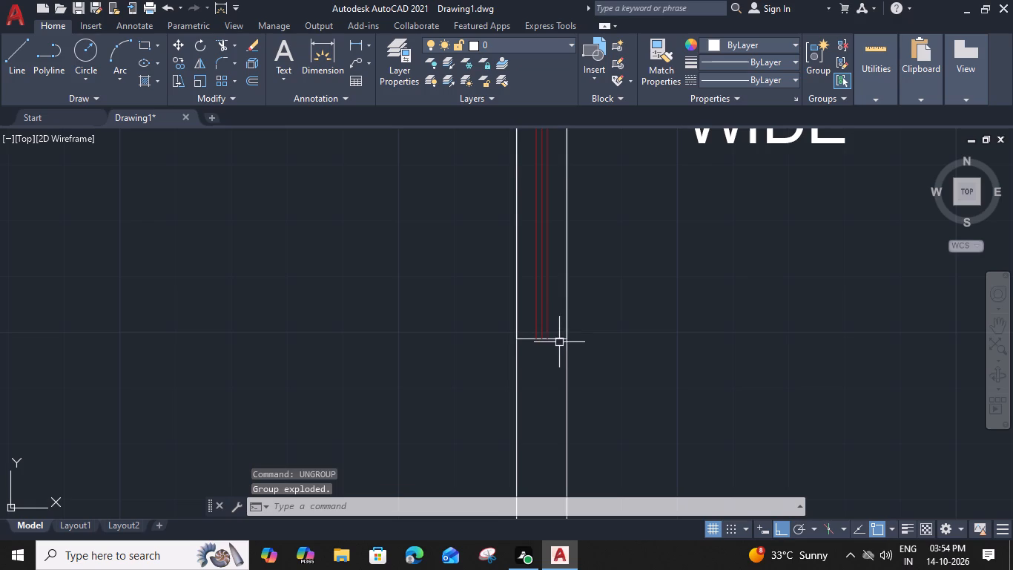
Stretch the lower edge of the T.V lounge–patio window outline outward by 2'.
{"action": "left_click", "coordinate": [559, 338]}
{"action": "left_click", "coordinate": [544, 338]}
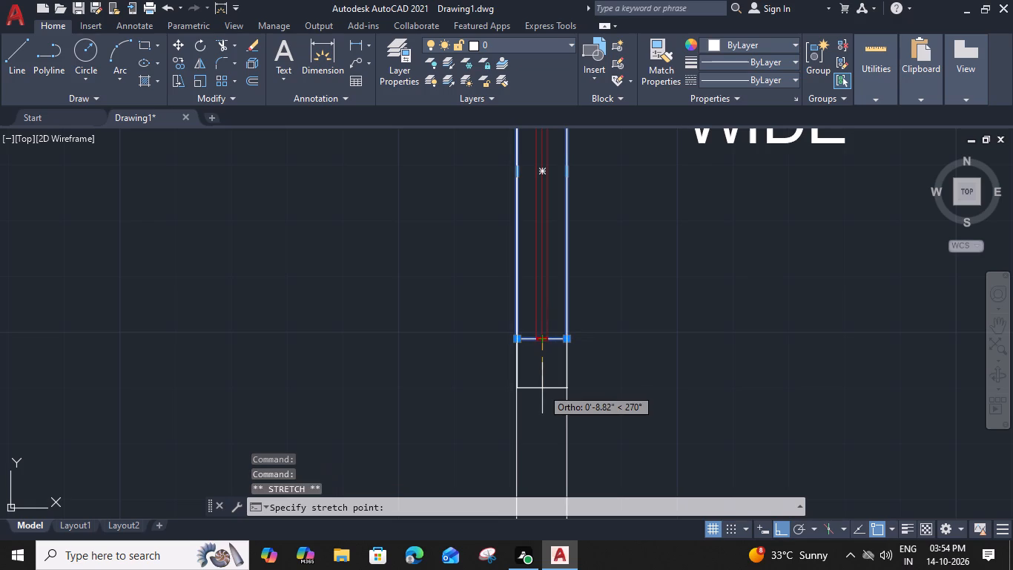
{"action": "key", "text": "2"}
{"action": "key", "text": "apostrophe"}
{"action": "key", "text": "space"}
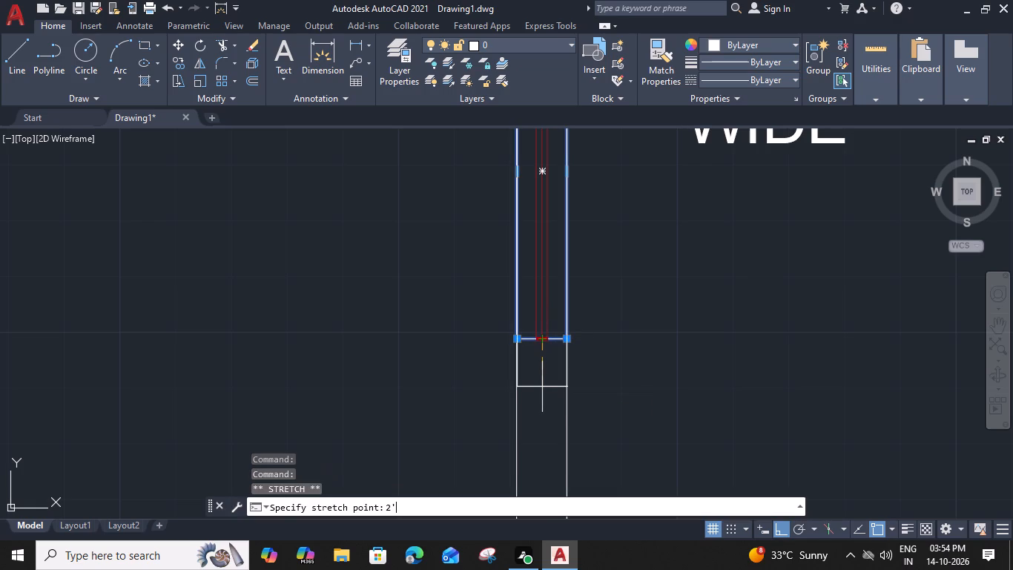
Stretch the upper edge of the T.V lounge–patio window outline outward by 2'.
{"action": "scroll", "coordinate": [542, 386], "scroll_direction": "down", "scroll_amount": 2}
{"action": "middle_click_drag", "start_coordinate": [554, 281], "coordinate": [565, 377]}
{"action": "scroll", "coordinate": [553, 327], "scroll_direction": "up", "scroll_amount": 2}
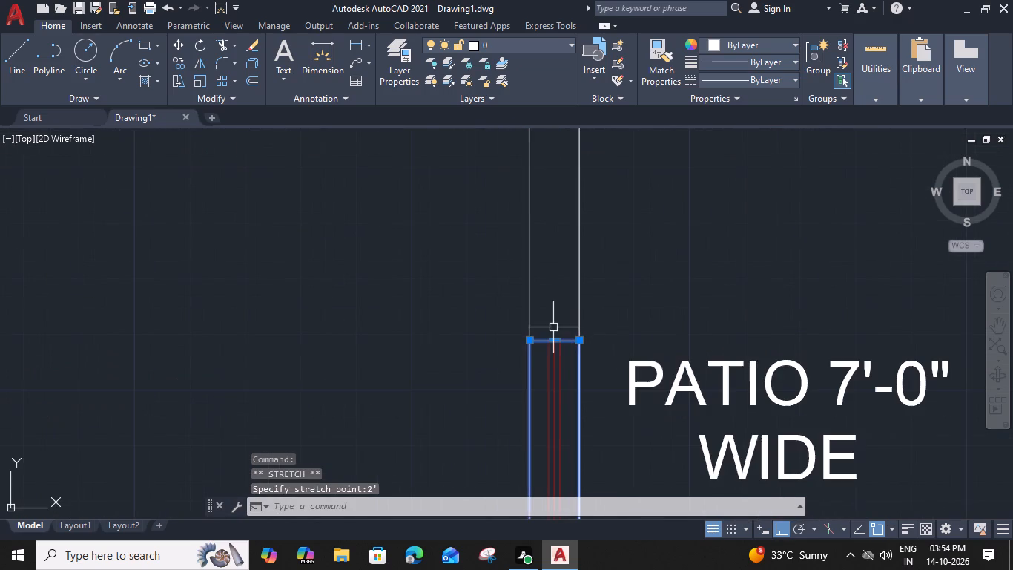
{"action": "left_click", "coordinate": [555, 340]}
{"action": "type", "text": "2'"}
{"action": "key", "text": "space"}
{"action": "key", "text": "Escape"}
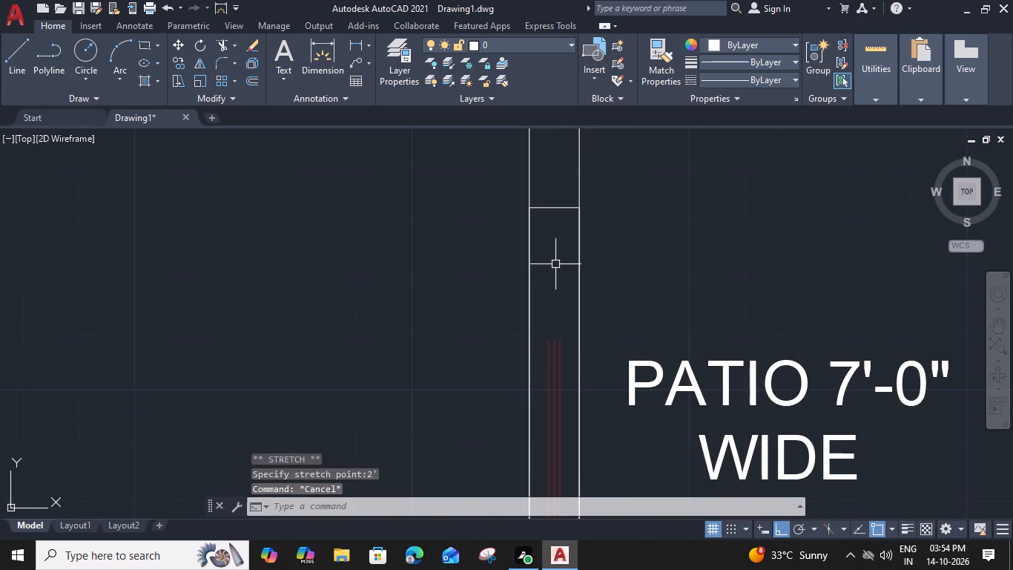
Extend the red glazing lines of the T.V lounge–patio window to the upper and lower edges of its outline.
{"action": "type", "text": "EX"}
{"action": "key", "text": "space"}
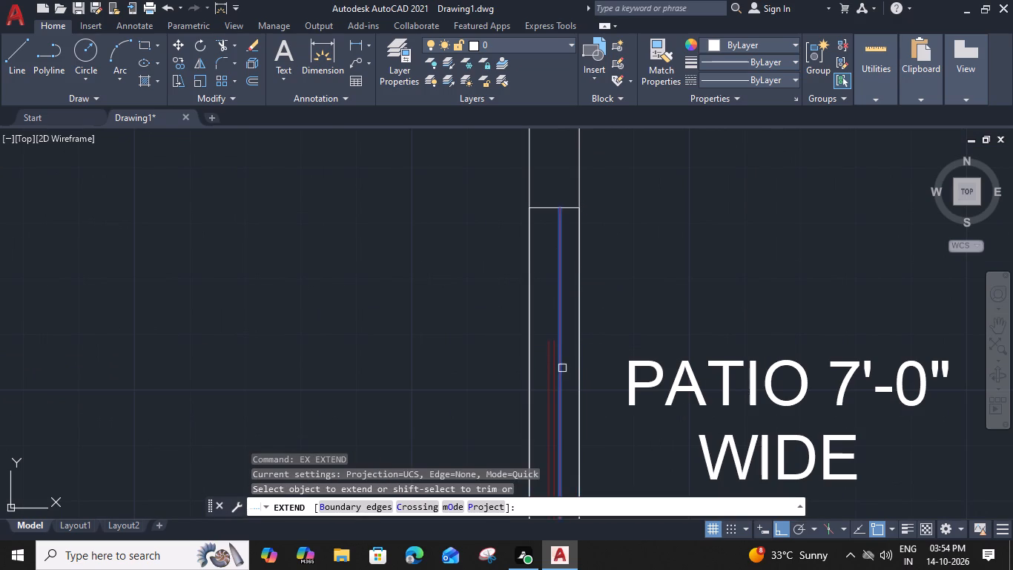
{"action": "left_click", "coordinate": [574, 356]}
{"action": "left_click", "coordinate": [544, 373]}
{"action": "middle_click_drag", "start_coordinate": [545, 374], "coordinate": [572, 210]}
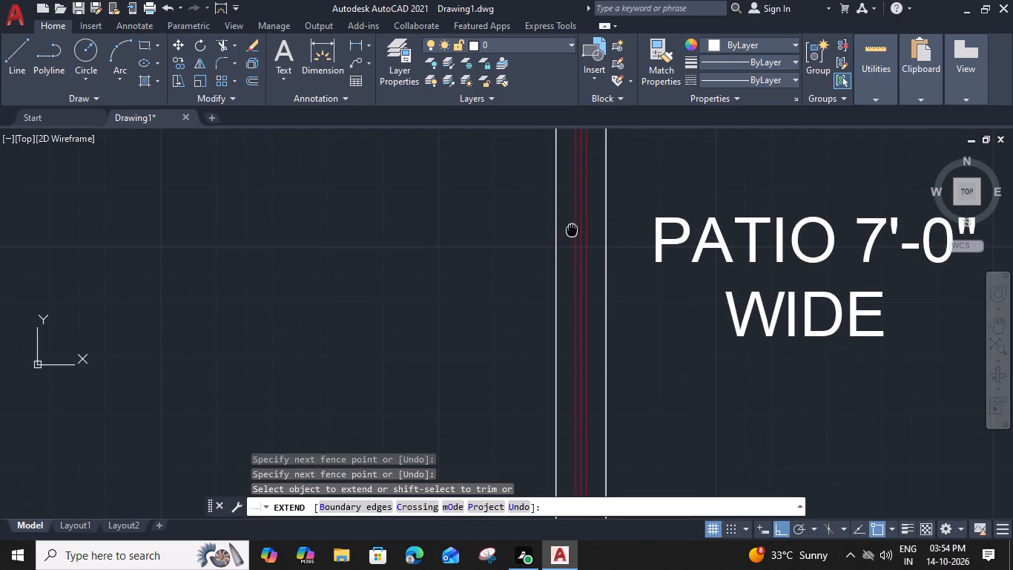
{"action": "middle_click_drag", "start_coordinate": [558, 358], "coordinate": [561, 209]}
{"action": "middle_click_drag", "start_coordinate": [566, 350], "coordinate": [566, 262]}
{"action": "left_click", "coordinate": [590, 257]}
{"action": "left_click", "coordinate": [584, 261]}
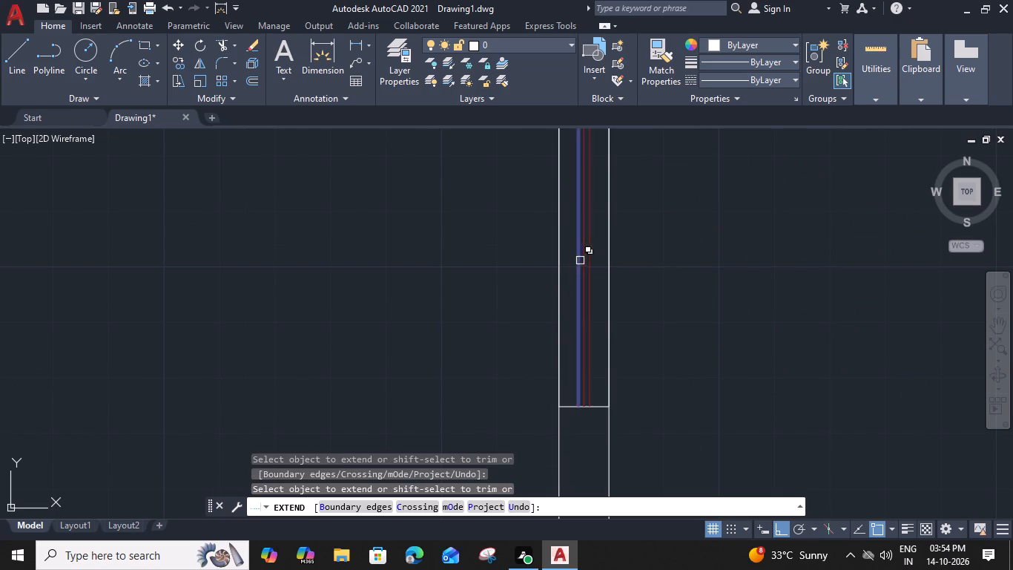
{"action": "left_click", "coordinate": [578, 258]}
{"action": "key", "text": "Escape"}
Group the T.V lounge–patio window's outline and red glazing lines into one object.
{"action": "left_click", "coordinate": [596, 388]}
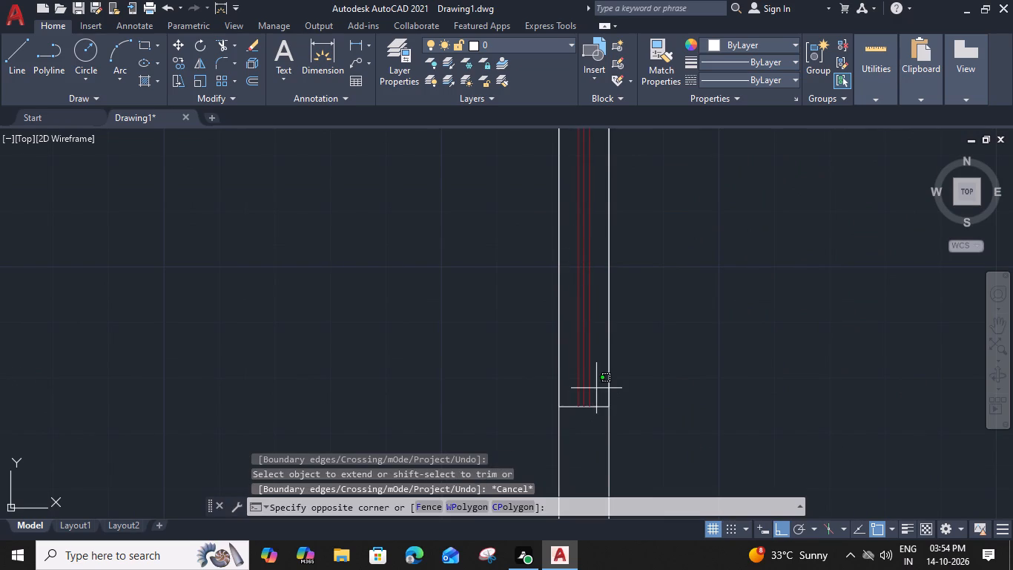
{"action": "left_click", "coordinate": [575, 424]}
{"action": "key", "text": "g"}
{"action": "key", "text": "space"}
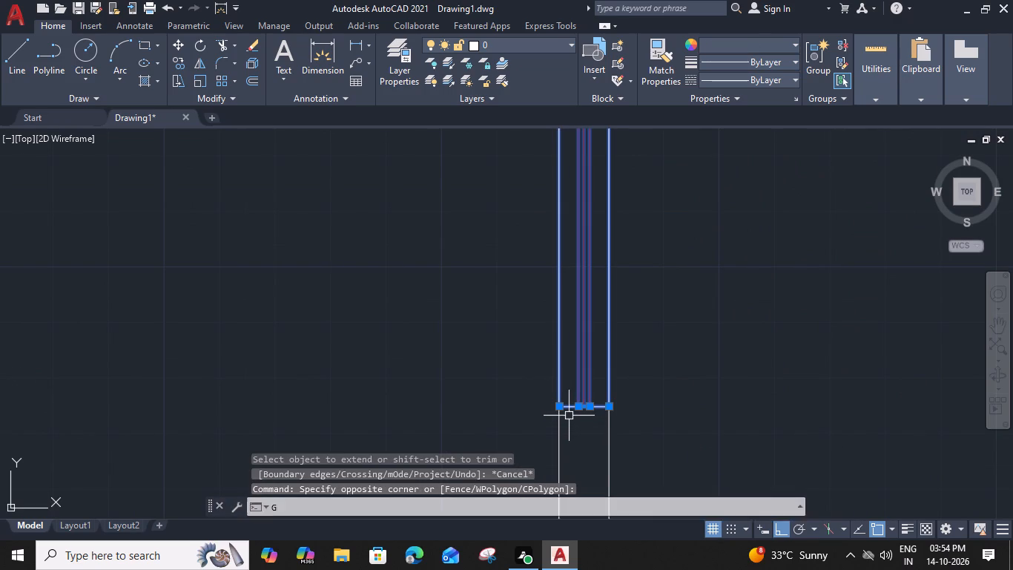
{"action": "scroll", "coordinate": [567, 407], "scroll_direction": "down", "scroll_amount": 2}
{"action": "scroll", "coordinate": [512, 354], "scroll_direction": "down", "scroll_amount": 3}
{"action": "middle_click_drag", "start_coordinate": [512, 354], "coordinate": [561, 336]}
{"action": "key", "text": "Escape"}
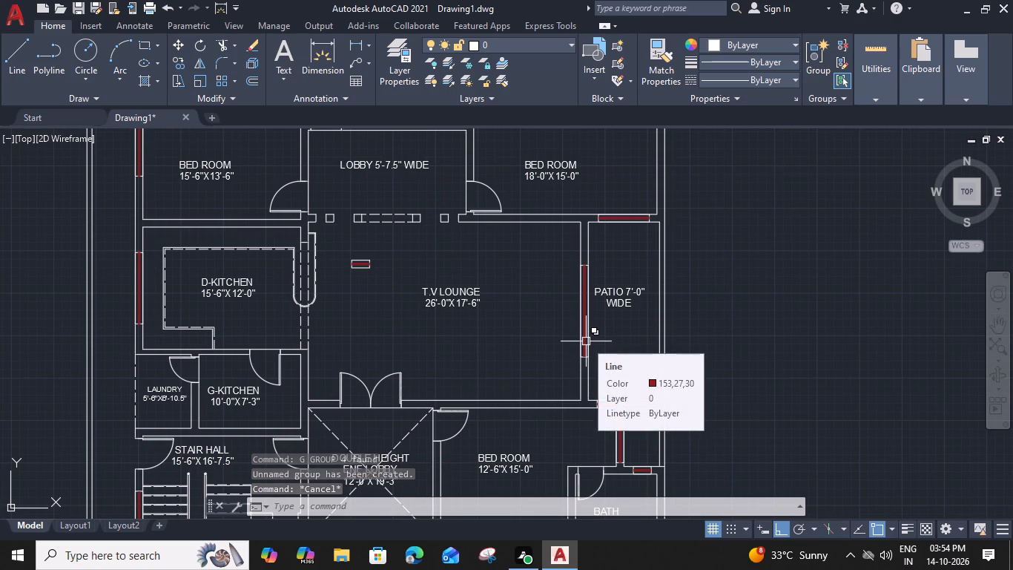
Ungroup the vertical window symbol just below the wall corner at the patio's lower end.
{"action": "scroll", "coordinate": [630, 431], "scroll_direction": "up", "scroll_amount": 3}
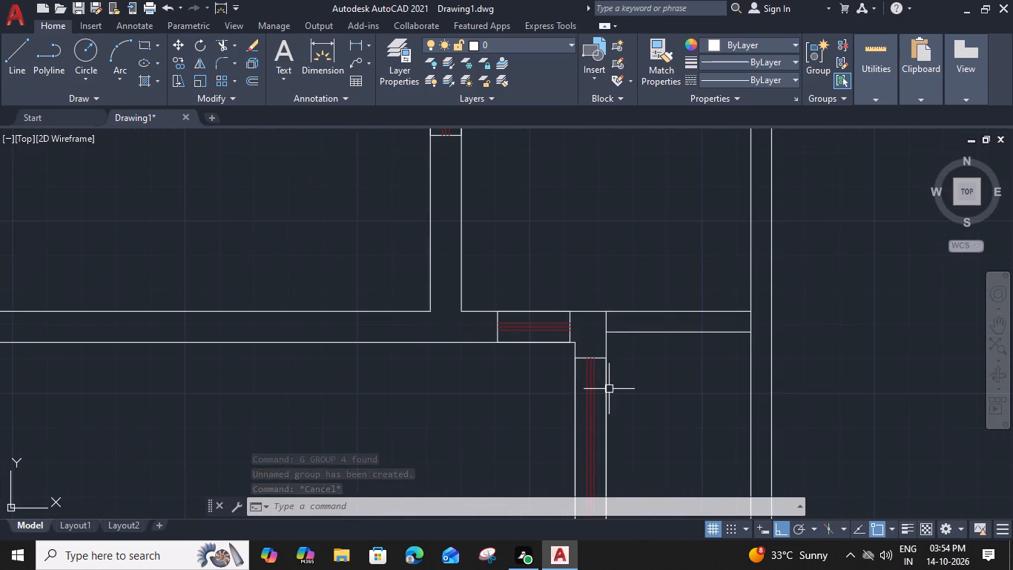
{"action": "scroll", "coordinate": [593, 330], "scroll_direction": "up", "scroll_amount": 2}
{"action": "left_click", "coordinate": [615, 404]}
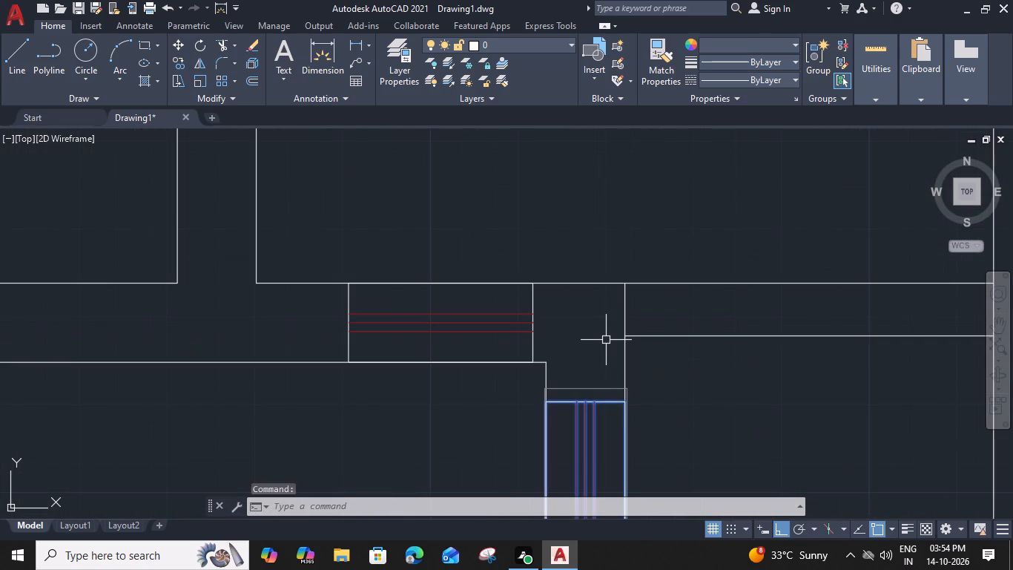
{"action": "type", "text": "UNG"}
{"action": "key", "text": "space"}
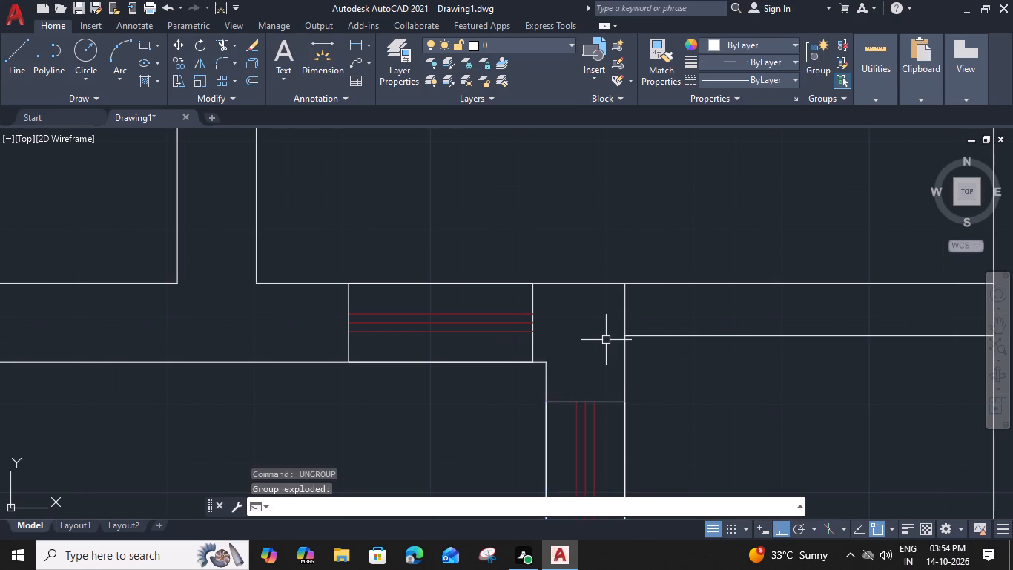
Remove the upper end line of the vertical corner window by trimming both sides and erasing the leftover piece between the glazing lines.
{"action": "type", "text": "TR"}
{"action": "key", "text": "space"}
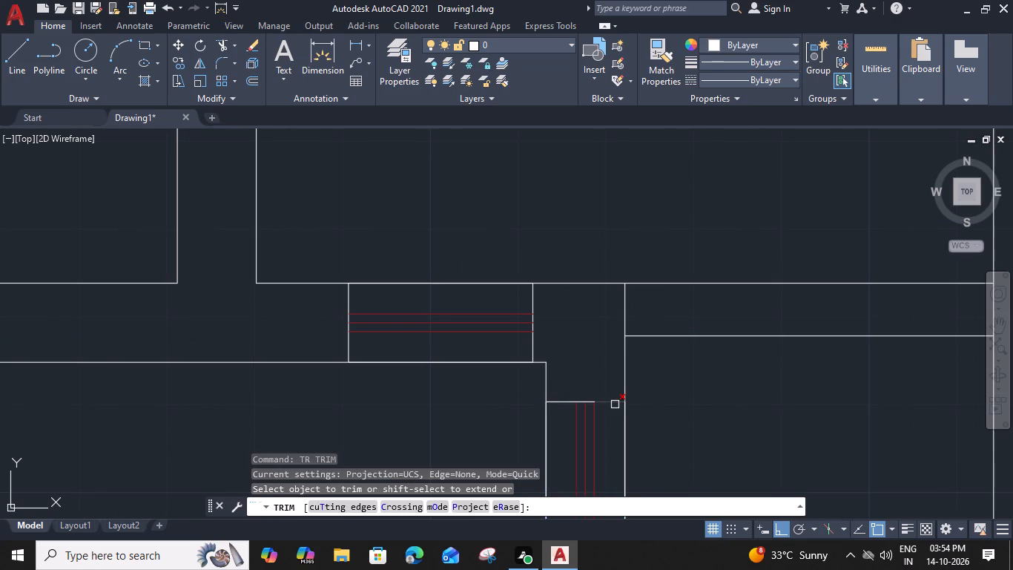
{"action": "left_click", "coordinate": [615, 404]}
{"action": "left_click", "coordinate": [562, 399]}
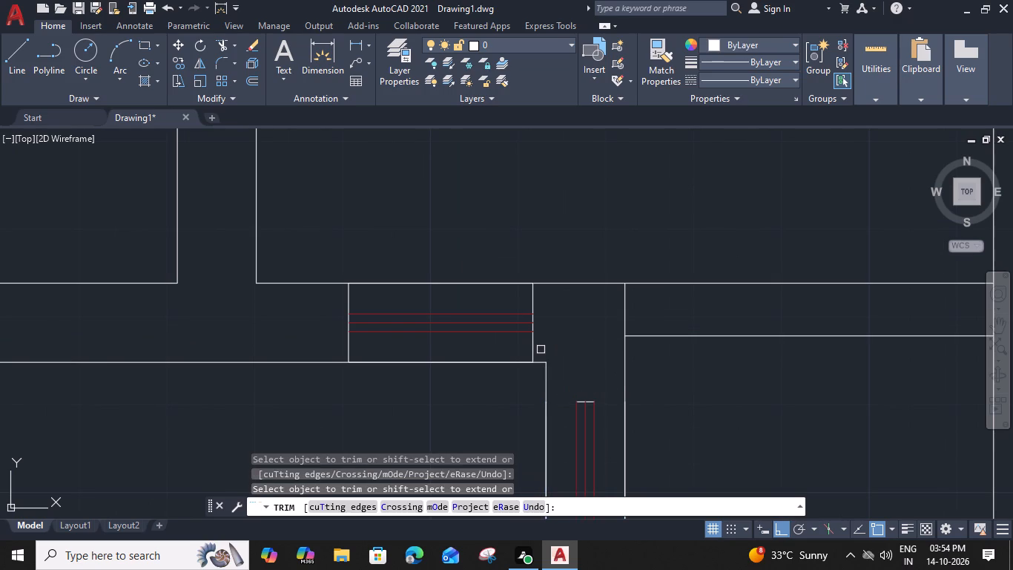
{"action": "key", "text": "Escape"}
{"action": "scroll", "coordinate": [584, 387], "scroll_direction": "up", "scroll_amount": 3}
{"action": "middle_click_drag", "start_coordinate": [597, 415], "coordinate": [595, 414]}
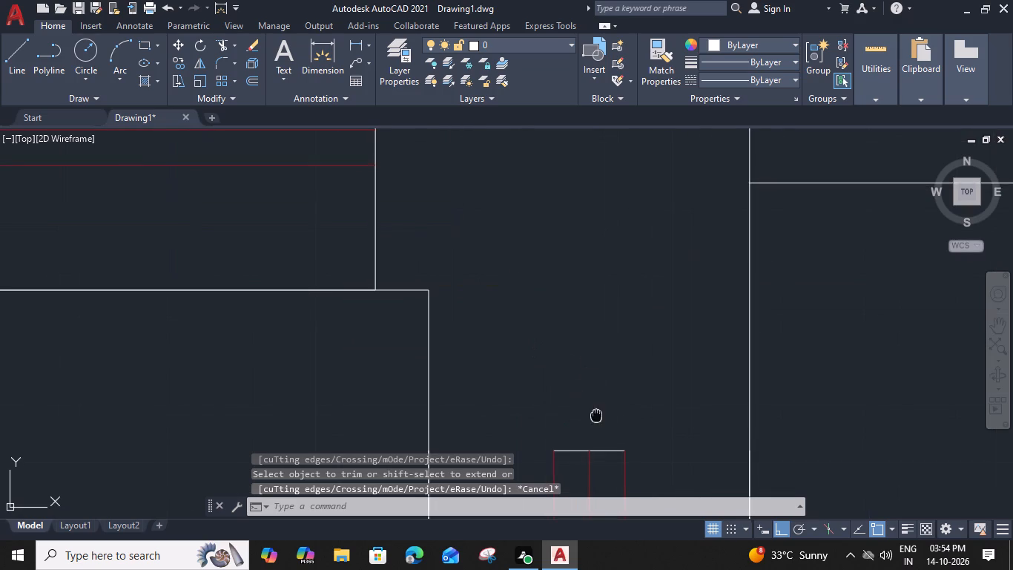
{"action": "middle_click_drag", "start_coordinate": [595, 414], "coordinate": [591, 359]}
{"action": "left_click", "coordinate": [601, 398]}
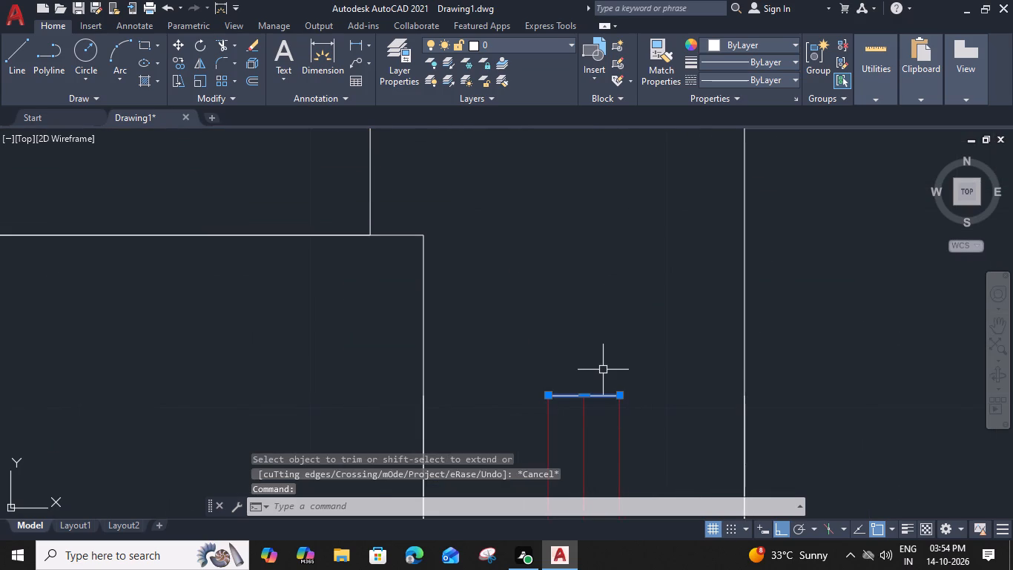
{"action": "key", "text": "Delete"}
Ungroup the short horizontal window symbol beside the same wall corner.
{"action": "scroll", "coordinate": [609, 367], "scroll_direction": "down", "scroll_amount": 3}
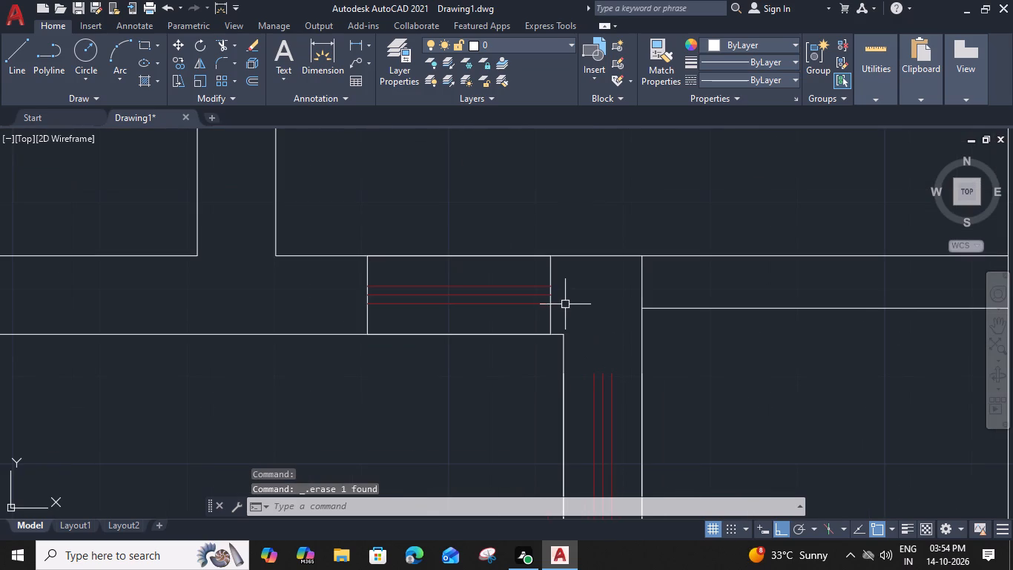
{"action": "left_click", "coordinate": [550, 307]}
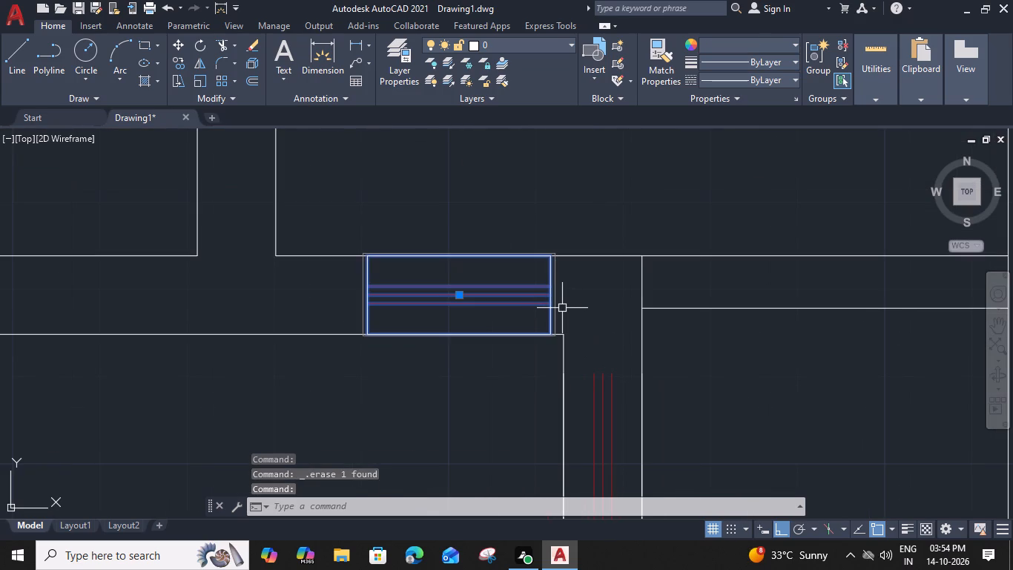
{"action": "type", "text": "UNG"}
{"action": "key", "text": "space"}
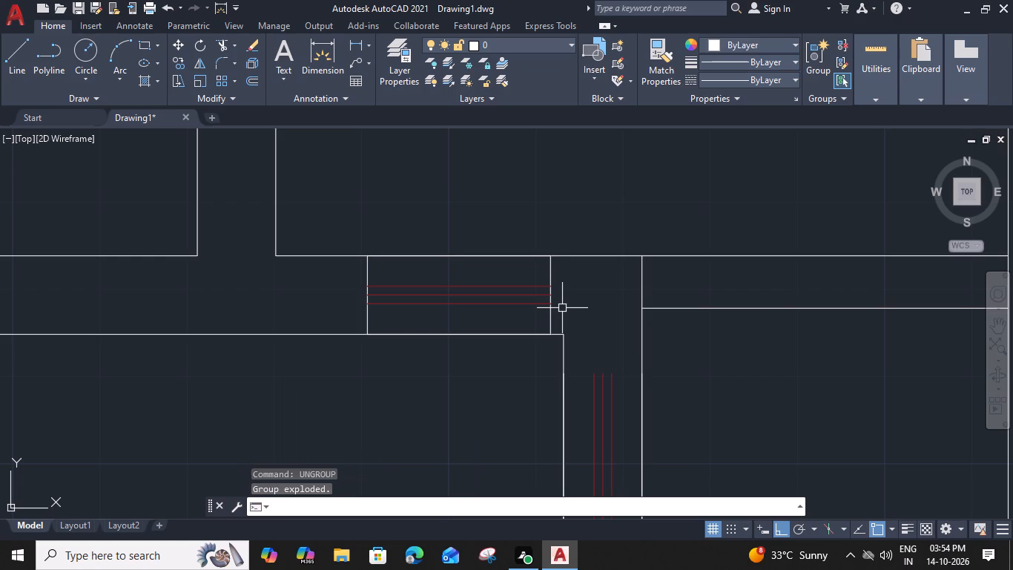
{"action": "left_click", "coordinate": [552, 311]}
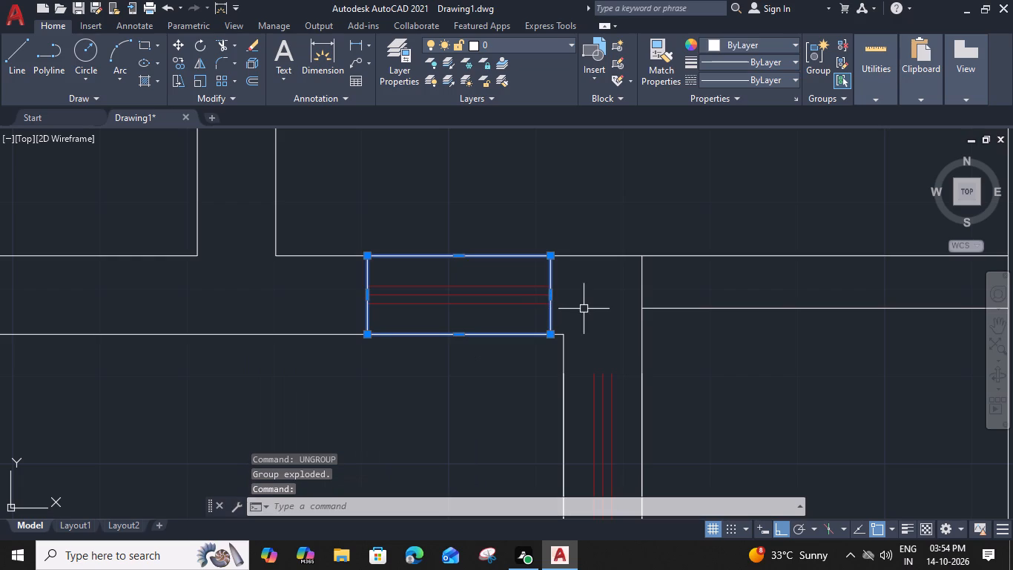
{"action": "key", "text": "Escape"}
Remove the horizontal window's end line nearest the corner by trimming both sides and erasing the leftover piece between the glazing lines.
{"action": "key", "text": "t"}
{"action": "key", "text": "r"}
{"action": "key", "text": "space"}
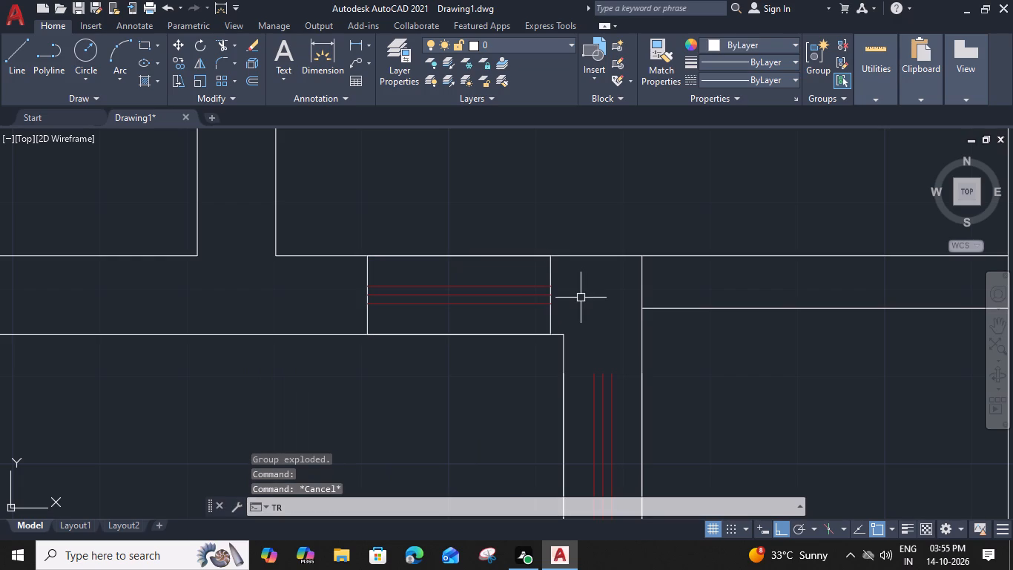
{"action": "left_click", "coordinate": [552, 267]}
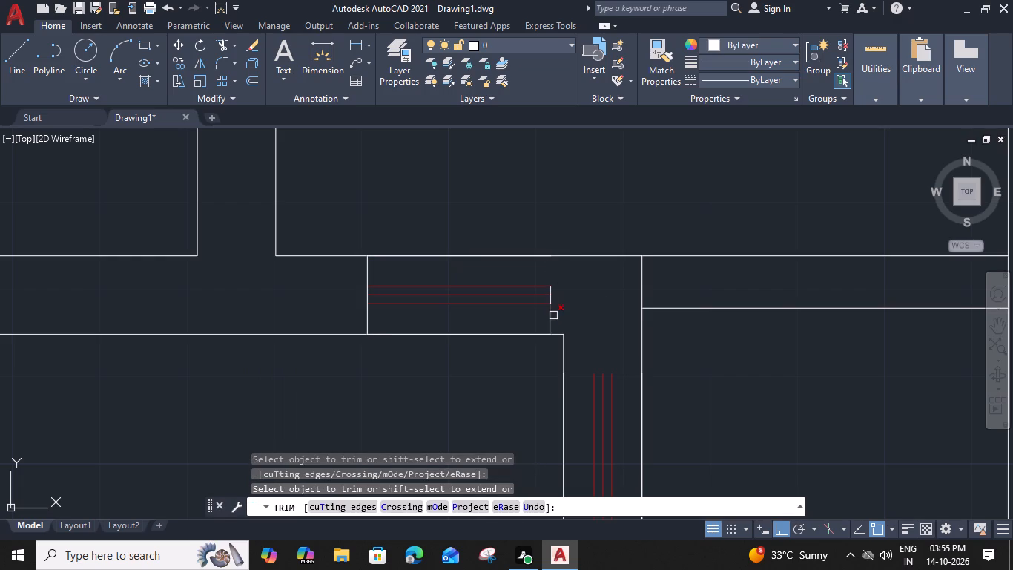
{"action": "left_click", "coordinate": [553, 315]}
{"action": "key", "text": "Escape"}
{"action": "scroll", "coordinate": [552, 301], "scroll_direction": "up", "scroll_amount": 2}
{"action": "left_click", "coordinate": [548, 289]}
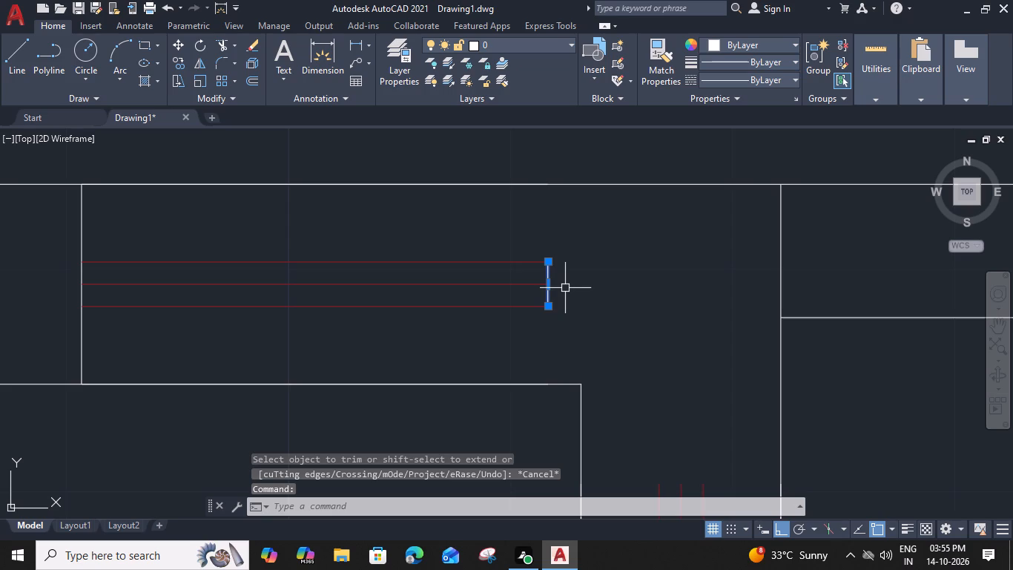
{"action": "key", "text": "Delete"}
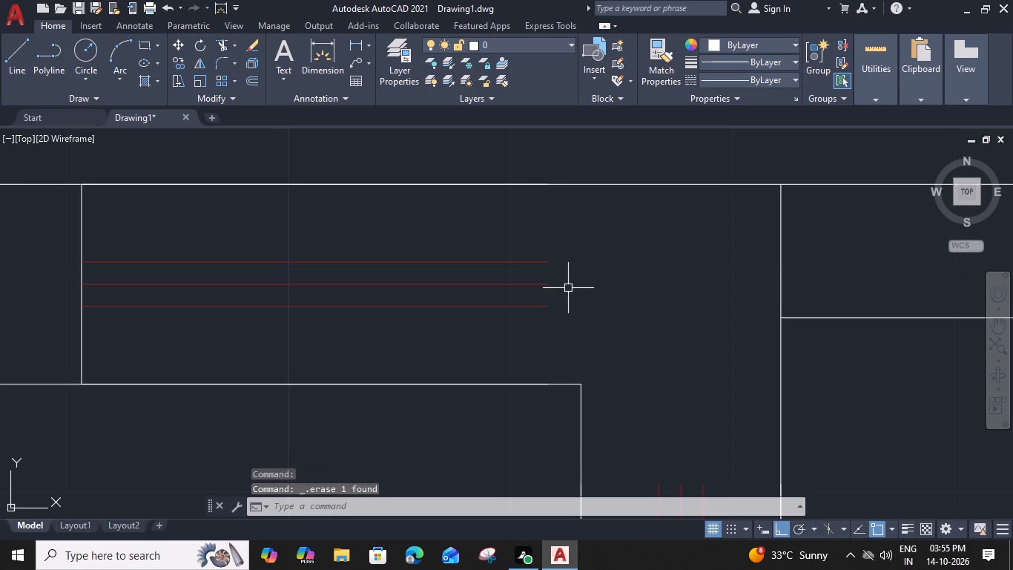
Fillet the three red glazing lines of the horizontal window with their vertical counterparts into sharp corners, using the Multiple option.
{"action": "scroll", "coordinate": [624, 317], "scroll_direction": "down", "scroll_amount": 3}
{"action": "middle_click_drag", "start_coordinate": [635, 321], "coordinate": [614, 297]}
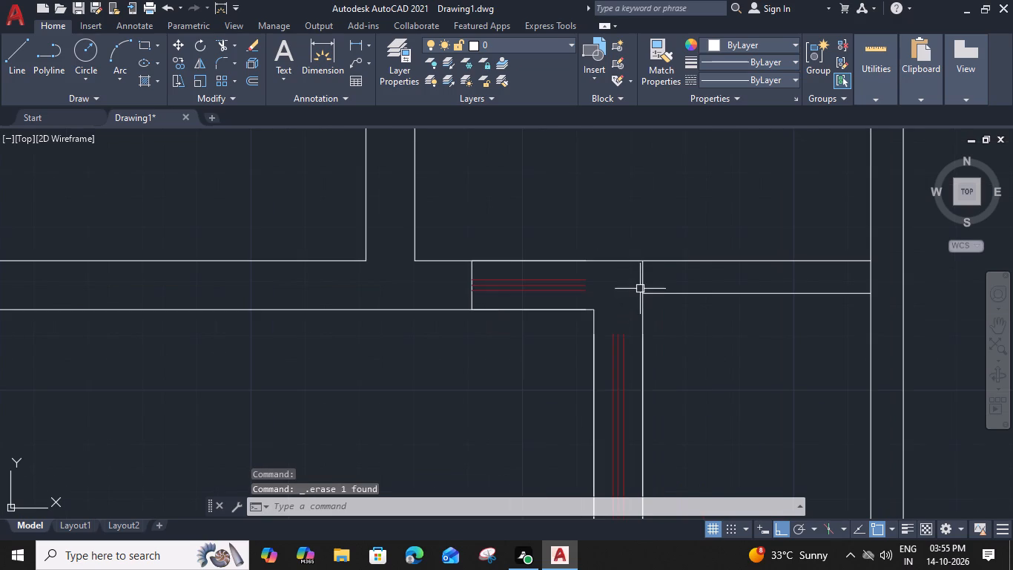
{"action": "type", "text": "F M"}
{"action": "key", "text": "space"}
{"action": "scroll", "coordinate": [628, 312], "scroll_direction": "up", "scroll_amount": 1}
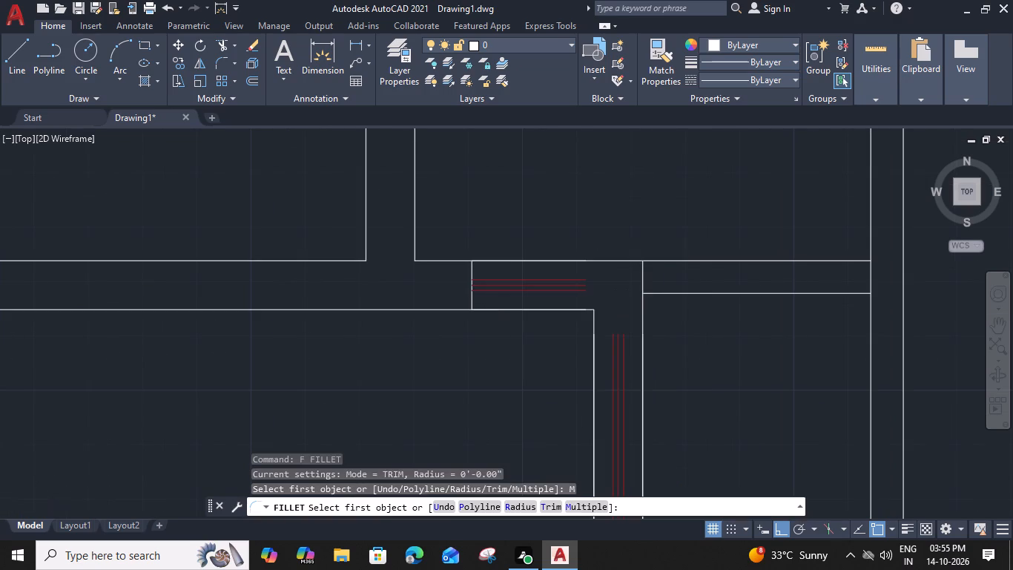
{"action": "scroll", "coordinate": [627, 316], "scroll_direction": "up", "scroll_amount": 2}
{"action": "left_click", "coordinate": [576, 407]}
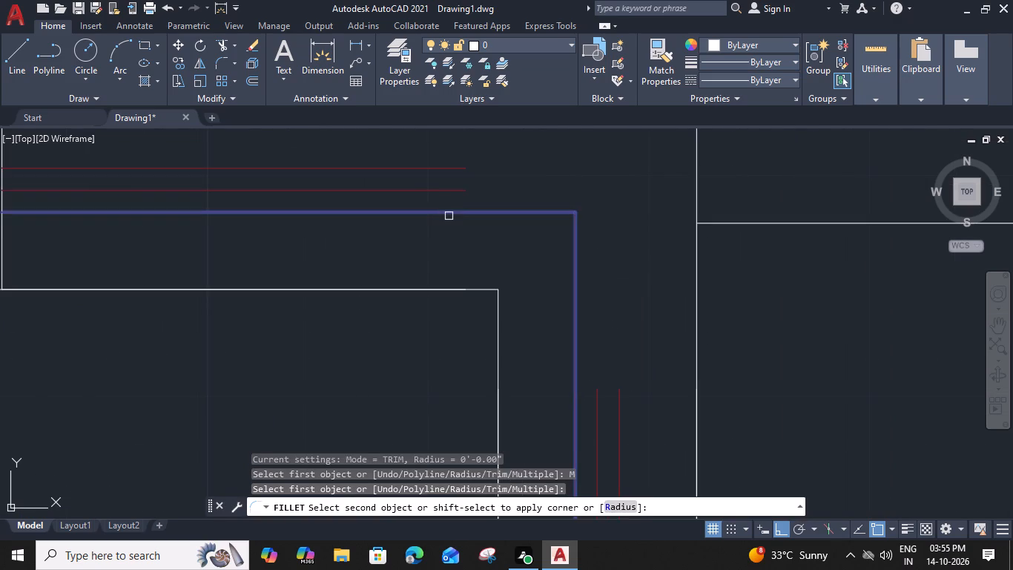
{"action": "left_click", "coordinate": [449, 216]}
{"action": "left_click", "coordinate": [449, 212]}
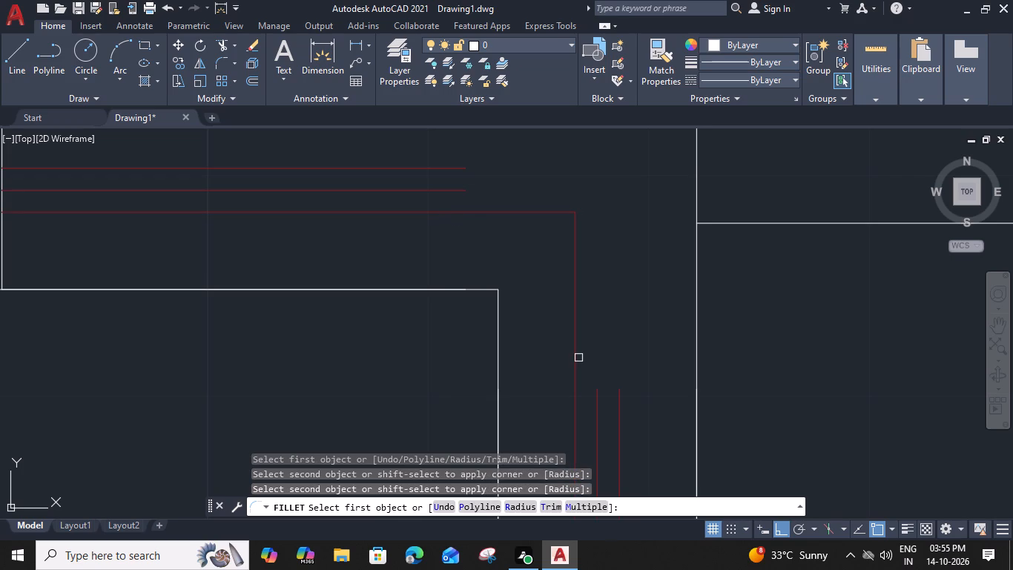
{"action": "left_click", "coordinate": [596, 402]}
{"action": "left_click", "coordinate": [452, 189]}
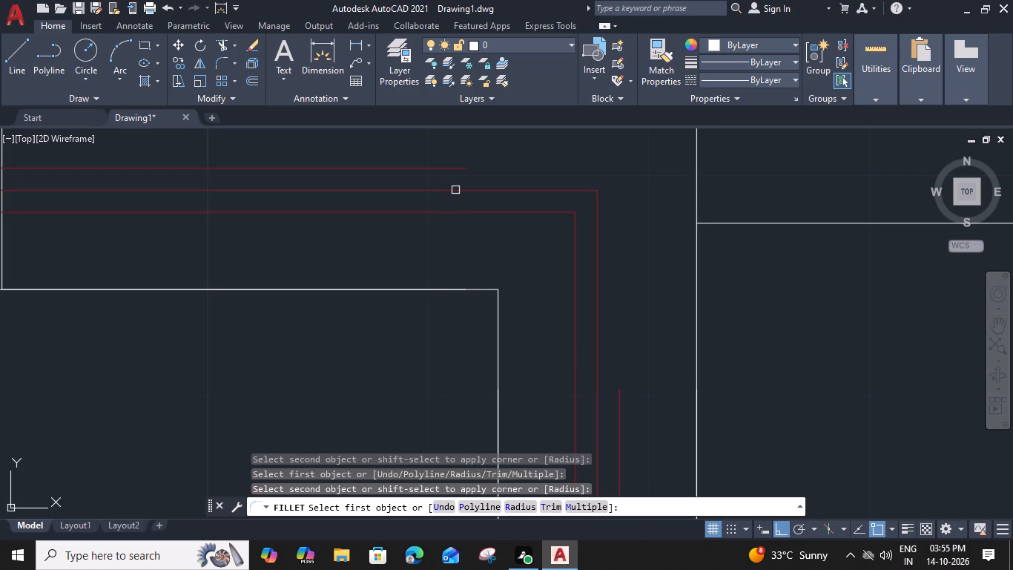
{"action": "left_click", "coordinate": [618, 410]}
{"action": "left_click", "coordinate": [456, 169]}
{"action": "key", "text": "Escape"}
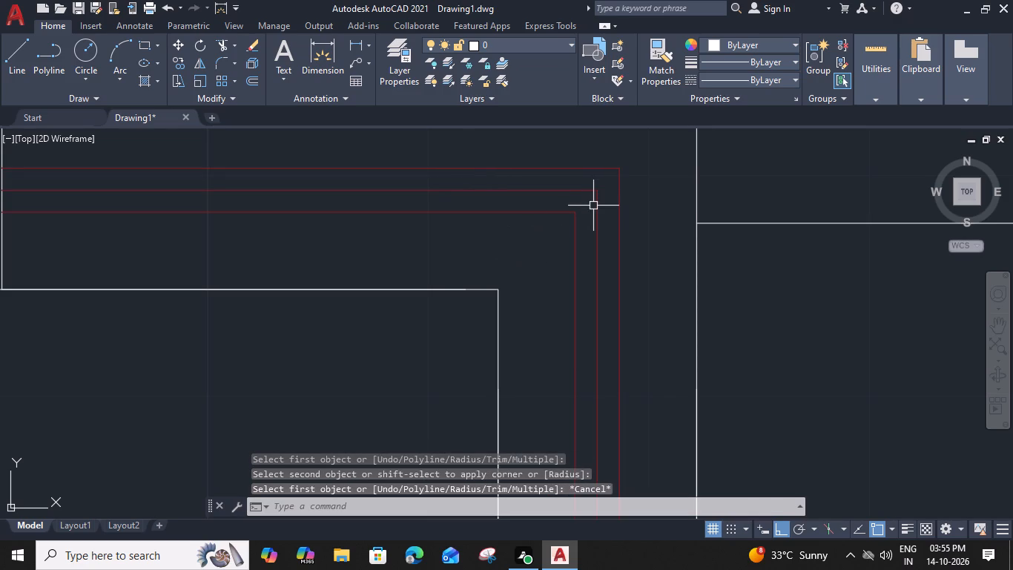
Review the floor plan from the finished corner window through the bedroom, lobby and stair hall down to the porch and driveway.
{"action": "scroll", "coordinate": [618, 211], "scroll_direction": "down", "scroll_amount": 3}
{"action": "middle_click_drag", "start_coordinate": [624, 255], "coordinate": [640, 263]}
{"action": "scroll", "coordinate": [547, 217], "scroll_direction": "down", "scroll_amount": 1}
{"action": "middle_click_drag", "start_coordinate": [548, 203], "coordinate": [544, 175]}
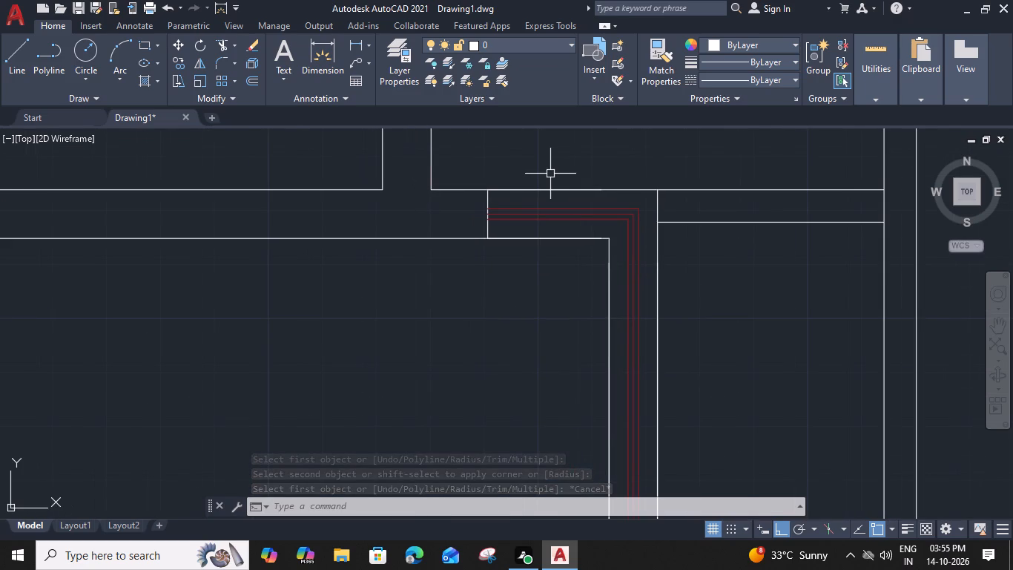
{"action": "middle_click_drag", "start_coordinate": [544, 175], "coordinate": [548, 174]}
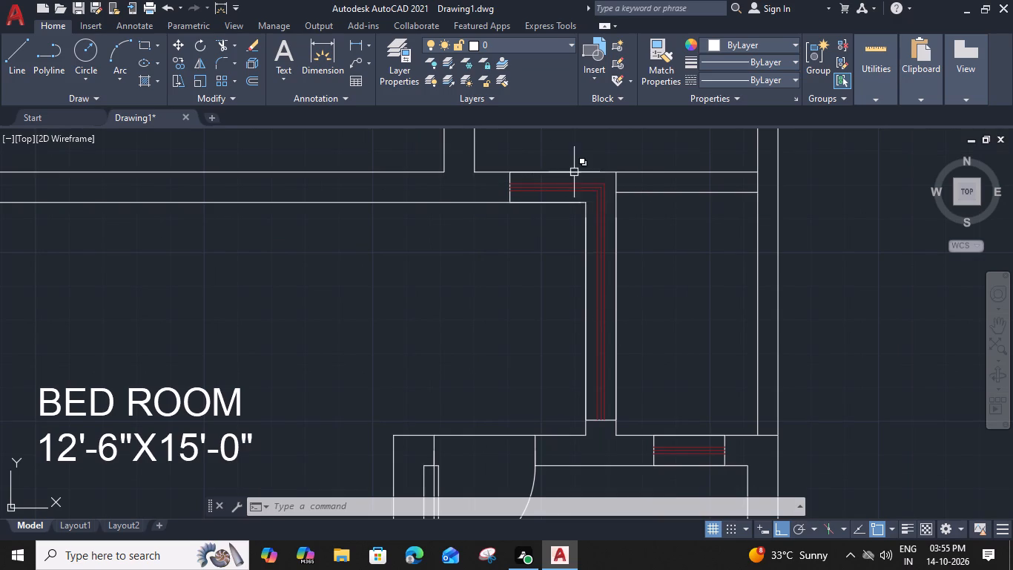
{"action": "scroll", "coordinate": [563, 231], "scroll_direction": "down", "scroll_amount": 3}
{"action": "middle_click_drag", "start_coordinate": [462, 279], "coordinate": [466, 278]}
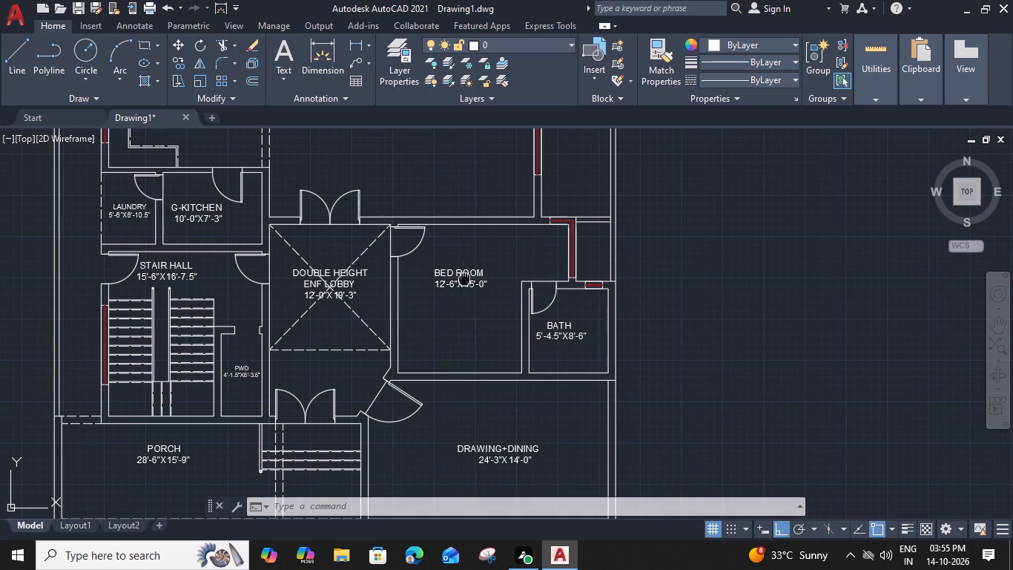
{"action": "middle_click_drag", "start_coordinate": [466, 278], "coordinate": [524, 269]}
{"action": "middle_click_drag", "start_coordinate": [374, 270], "coordinate": [439, 267]}
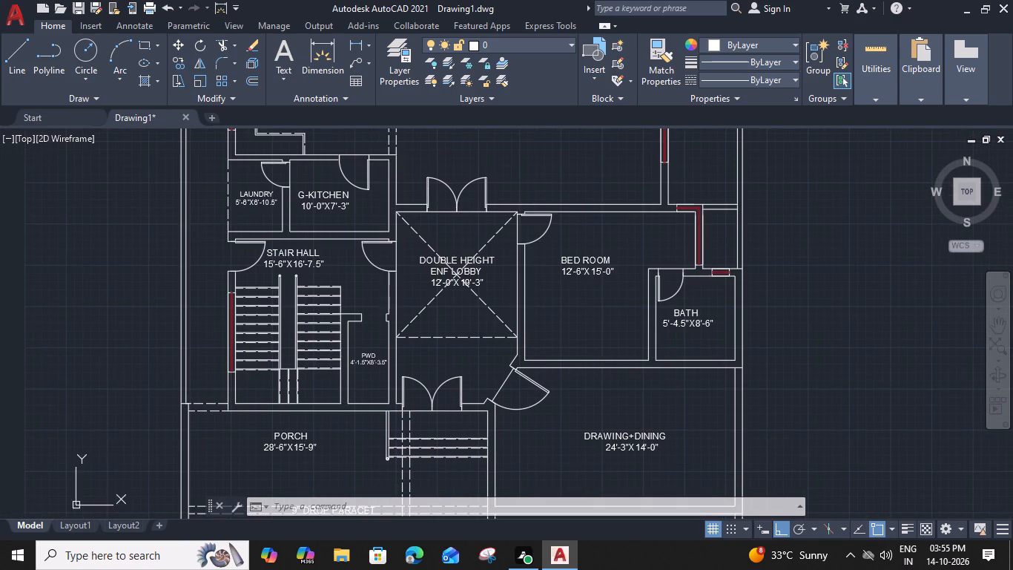
{"action": "middle_click_drag", "start_coordinate": [421, 292], "coordinate": [420, 292]}
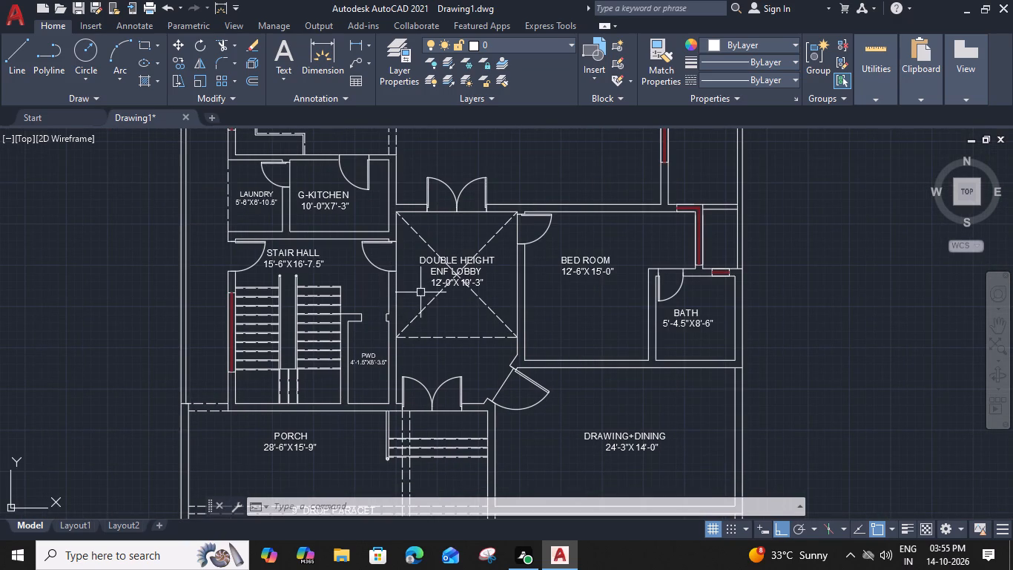
{"action": "middle_click_drag", "start_coordinate": [420, 292], "coordinate": [440, 293]}
{"action": "middle_click_drag", "start_coordinate": [441, 353], "coordinate": [474, 264]}
{"action": "middle_click_drag", "start_coordinate": [499, 358], "coordinate": [513, 327]}
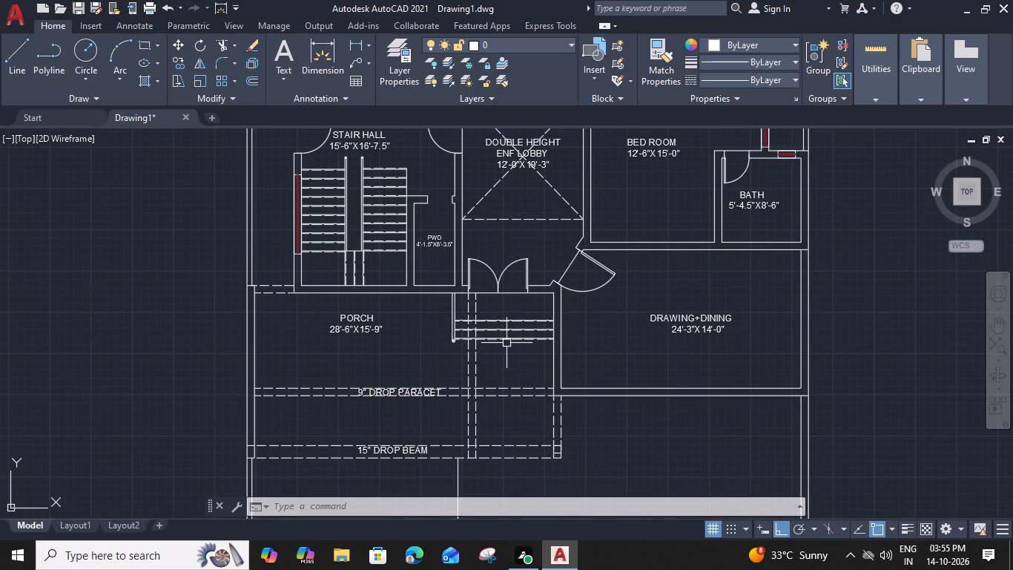
{"action": "middle_click_drag", "start_coordinate": [504, 284], "coordinate": [539, 253]}
{"action": "middle_click_drag", "start_coordinate": [529, 342], "coordinate": [534, 304]}
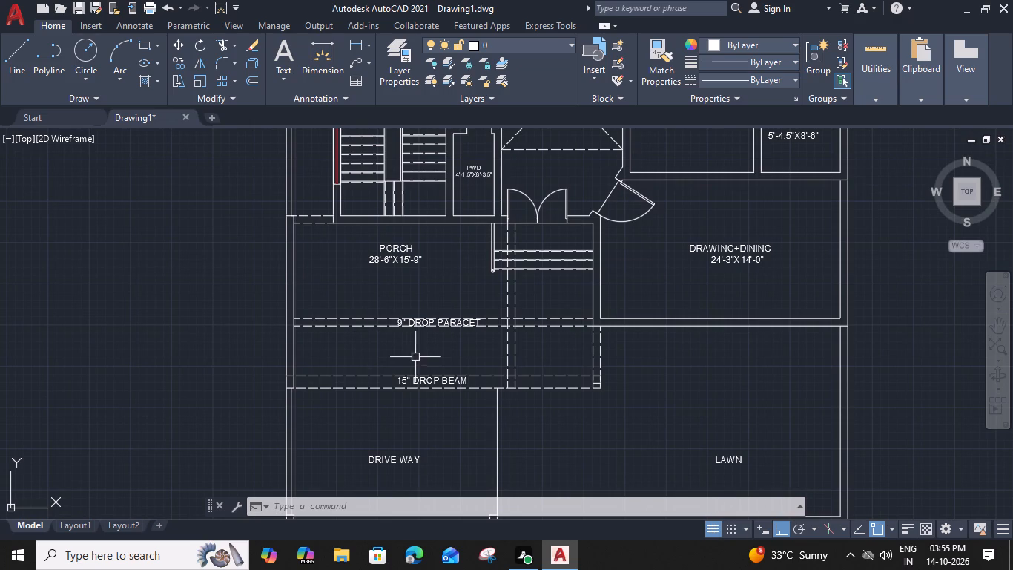
Set the 9" DROP PARACET label's text height to 6" and narrow its text box to about 6'-5".
{"action": "middle_click_drag", "start_coordinate": [422, 357], "coordinate": [458, 340]}
{"action": "scroll", "coordinate": [453, 379], "scroll_direction": "up", "scroll_amount": 1}
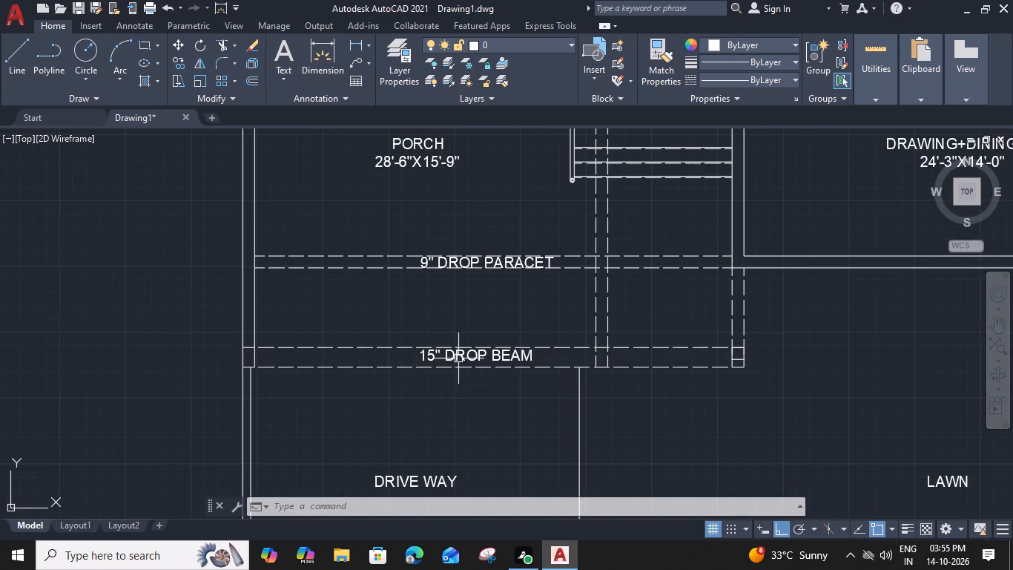
{"action": "scroll", "coordinate": [509, 262], "scroll_direction": "up", "scroll_amount": 2}
{"action": "double_click", "coordinate": [509, 262]}
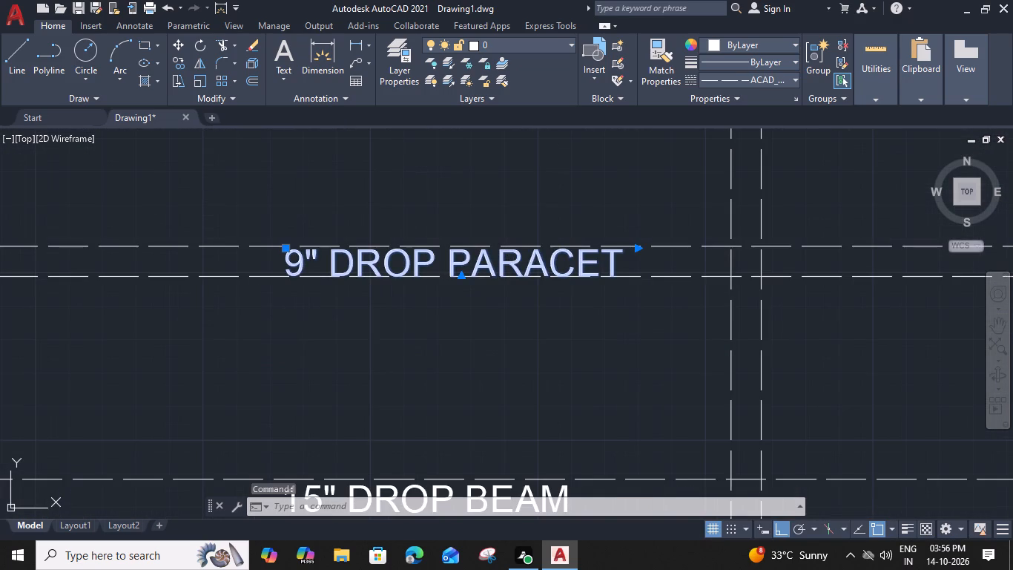
{"action": "left_click_drag", "start_coordinate": [617, 268], "coordinate": [428, 260]}
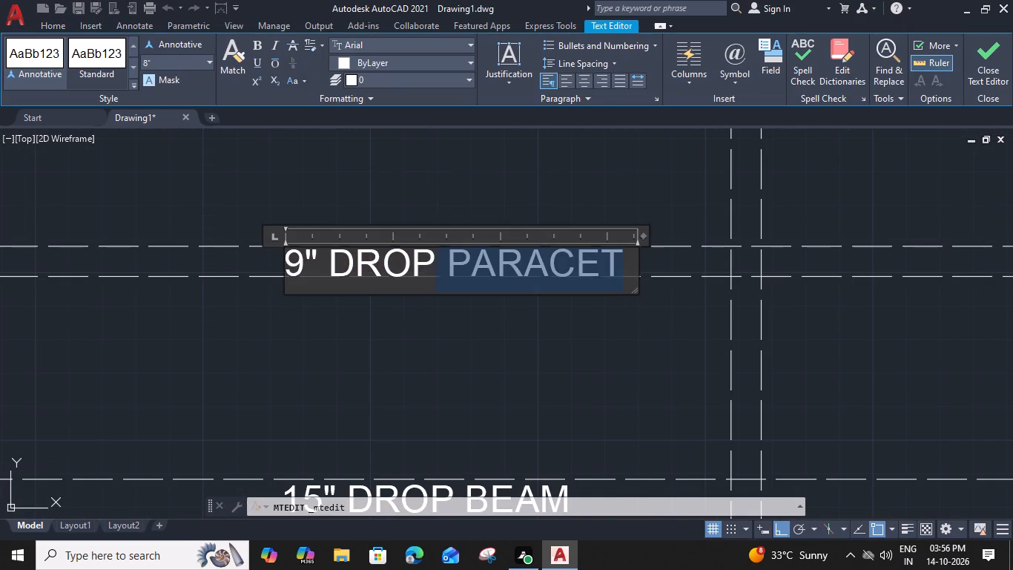
{"action": "left_click_drag", "start_coordinate": [428, 260], "coordinate": [275, 244]}
{"action": "left_click", "coordinate": [156, 61]}
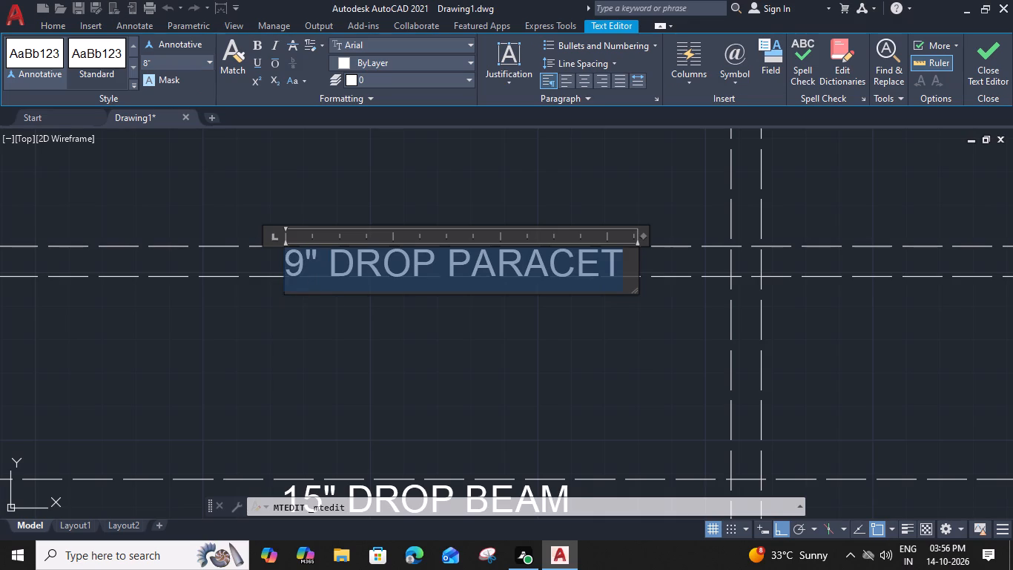
{"action": "key", "text": "6"}
{"action": "key", "text": "shift+quotedbl"}
{"action": "key", "text": "Return"}
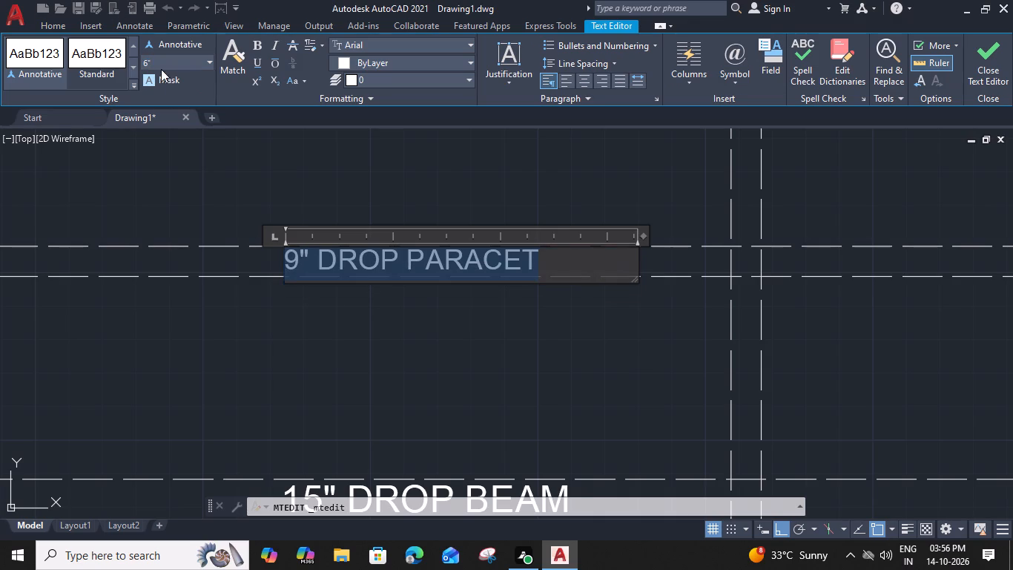
{"action": "left_click_drag", "start_coordinate": [642, 233], "coordinate": [549, 232]}
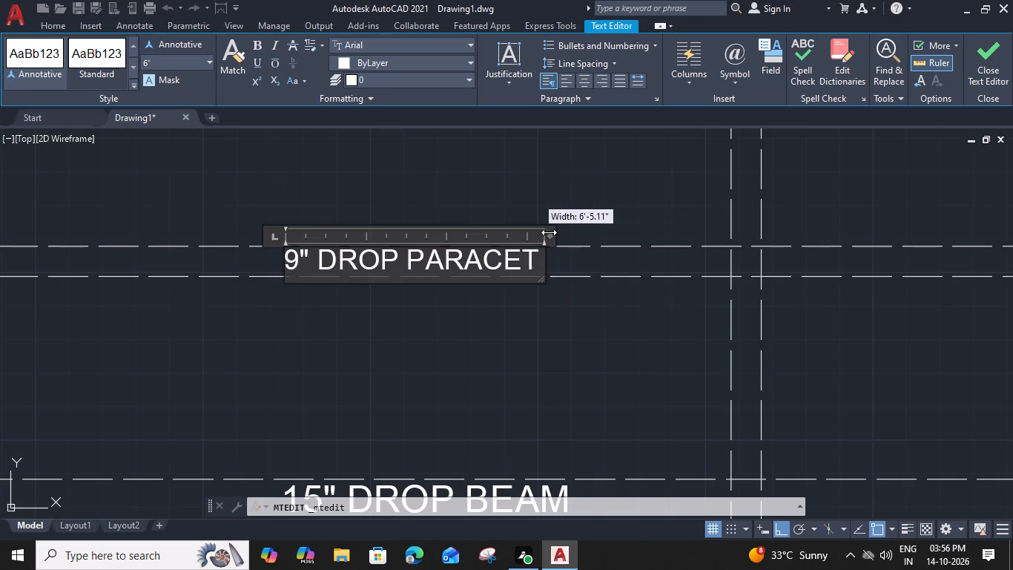
{"action": "left_click_drag", "start_coordinate": [549, 232], "coordinate": [550, 232]}
{"action": "left_click", "coordinate": [597, 266]}
{"action": "scroll", "coordinate": [598, 273], "scroll_direction": "down", "scroll_amount": 3}
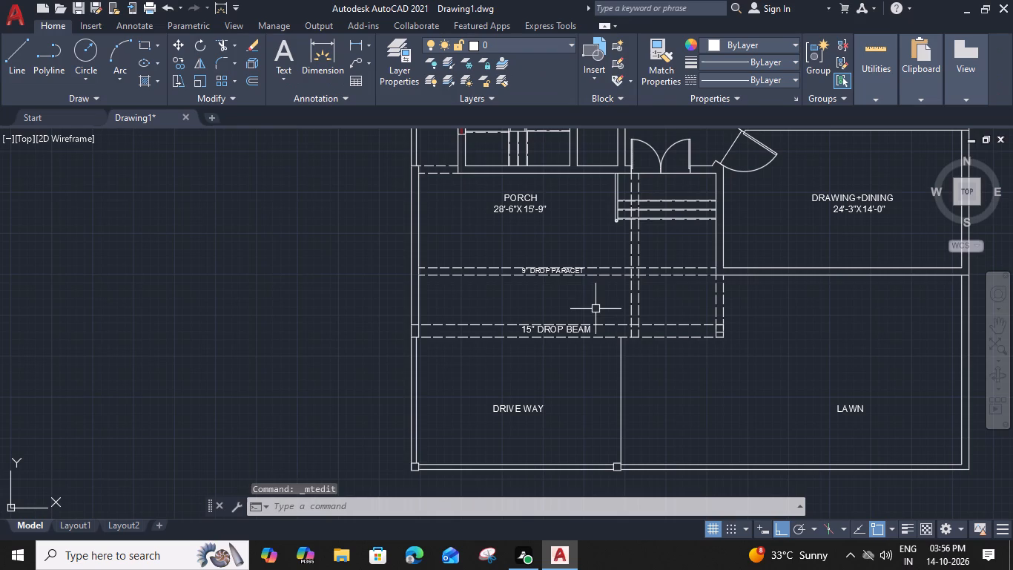
Offset the porch's dashed lawn-side edge and the lower dashed line of the 15" drop beam outward by 1".
{"action": "middle_click_drag", "start_coordinate": [675, 395], "coordinate": [618, 377]}
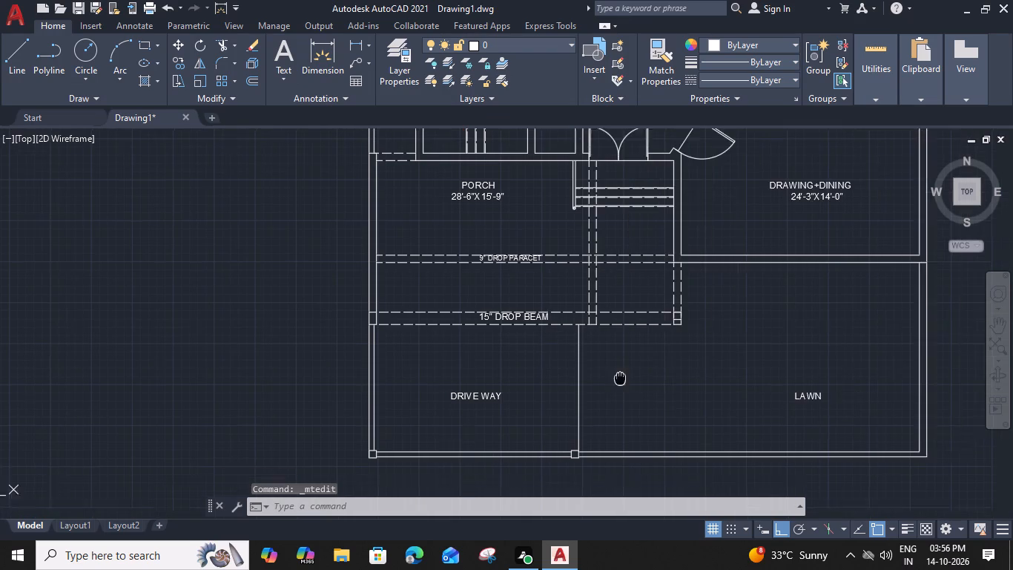
{"action": "middle_click_drag", "start_coordinate": [618, 377], "coordinate": [598, 364]}
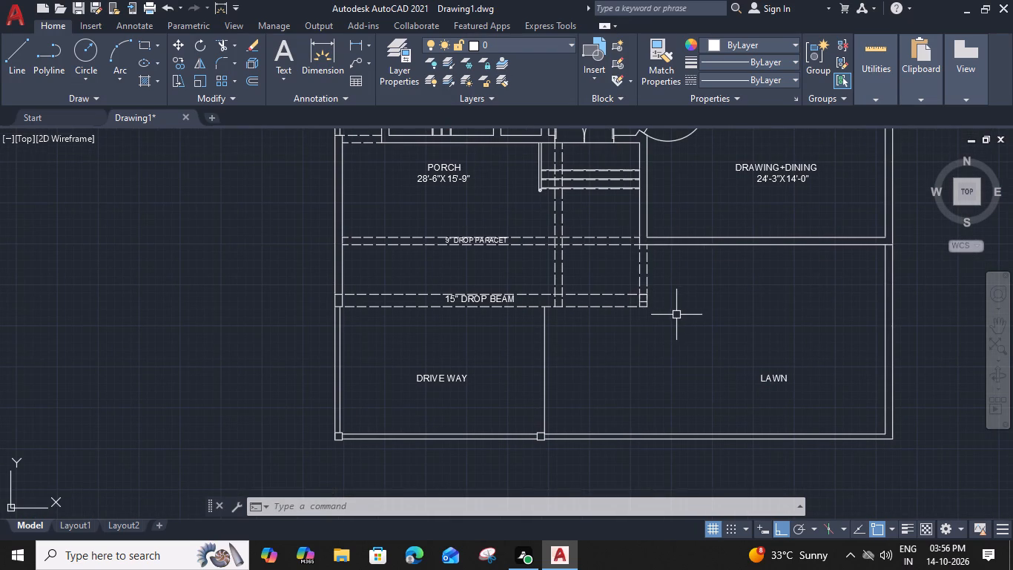
{"action": "scroll", "coordinate": [669, 310], "scroll_direction": "up", "scroll_amount": 2}
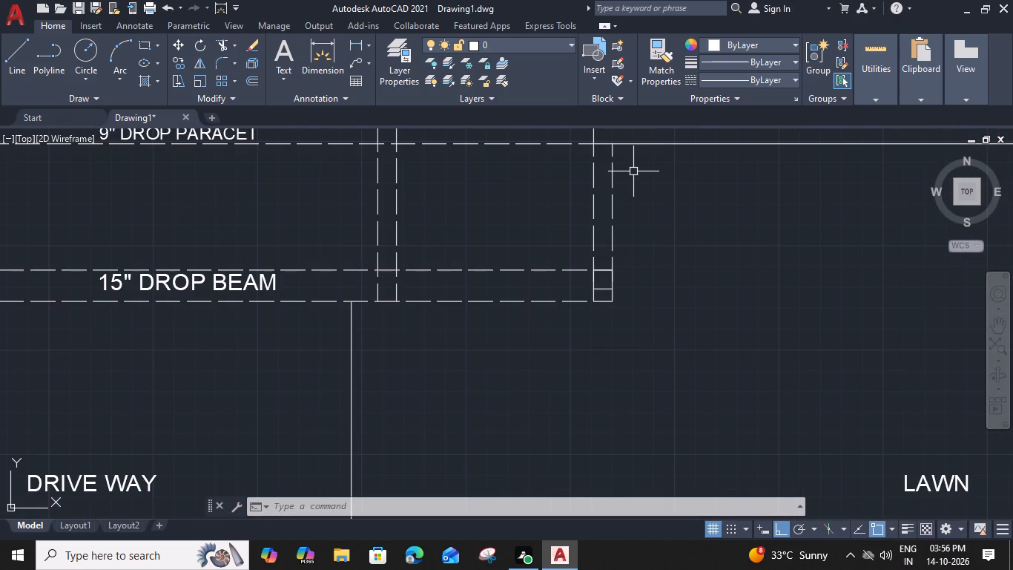
{"action": "left_click", "coordinate": [613, 177]}
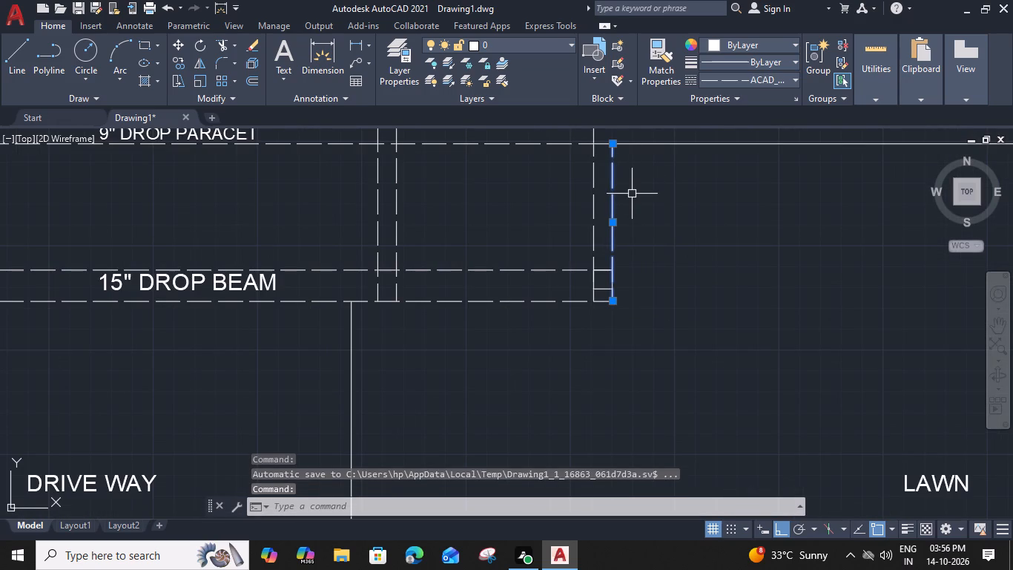
{"action": "type", "text": "O"}
{"action": "key", "text": "space"}
{"action": "type", "text": "1\""}
{"action": "key", "text": "Return"}
{"action": "left_click_drag", "start_coordinate": [636, 195], "coordinate": [645, 197]}
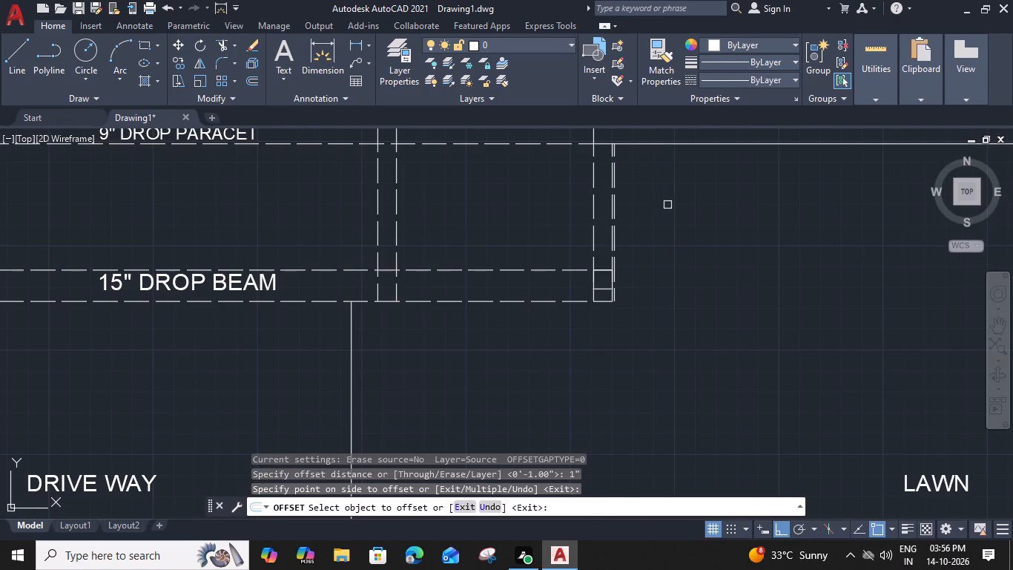
{"action": "left_click", "coordinate": [542, 302]}
{"action": "left_click", "coordinate": [539, 338]}
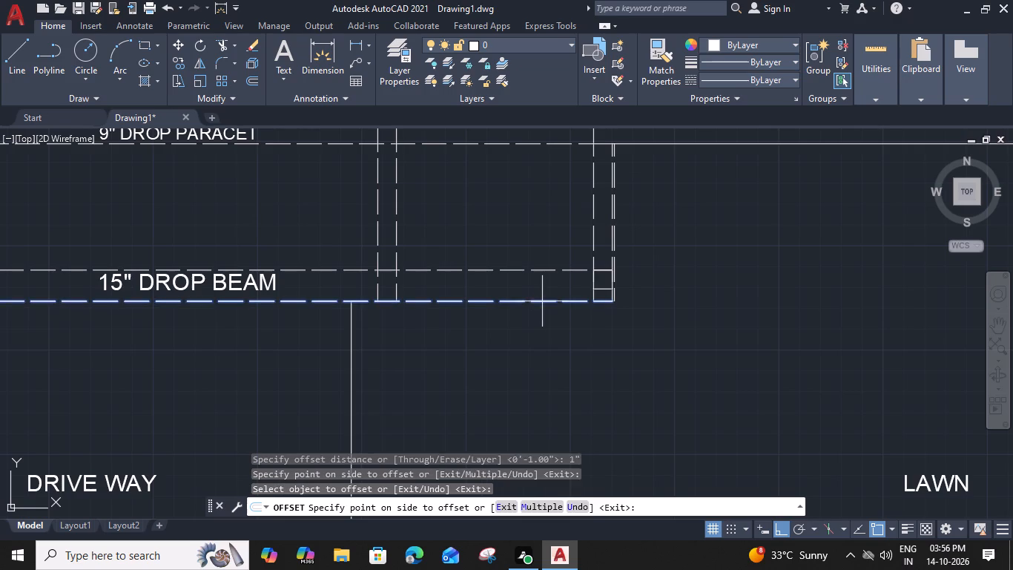
{"action": "key", "text": "Escape"}
Trim the new offset line below the 15" drop beam back to the line between driveway and lawn.
{"action": "type", "text": "TR"}
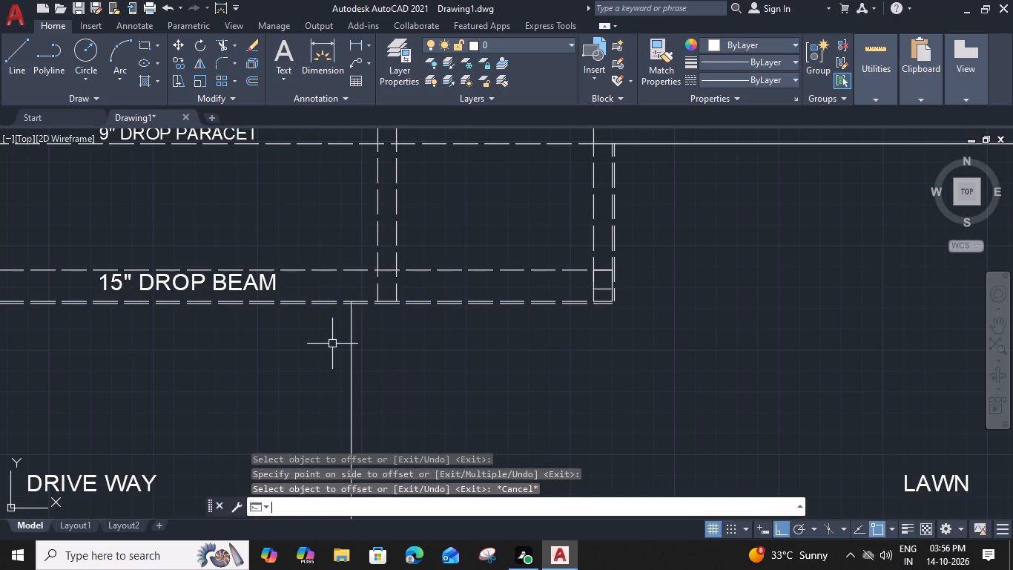
{"action": "key", "text": "space"}
{"action": "scroll", "coordinate": [334, 322], "scroll_direction": "up", "scroll_amount": 1}
{"action": "left_click", "coordinate": [348, 295]}
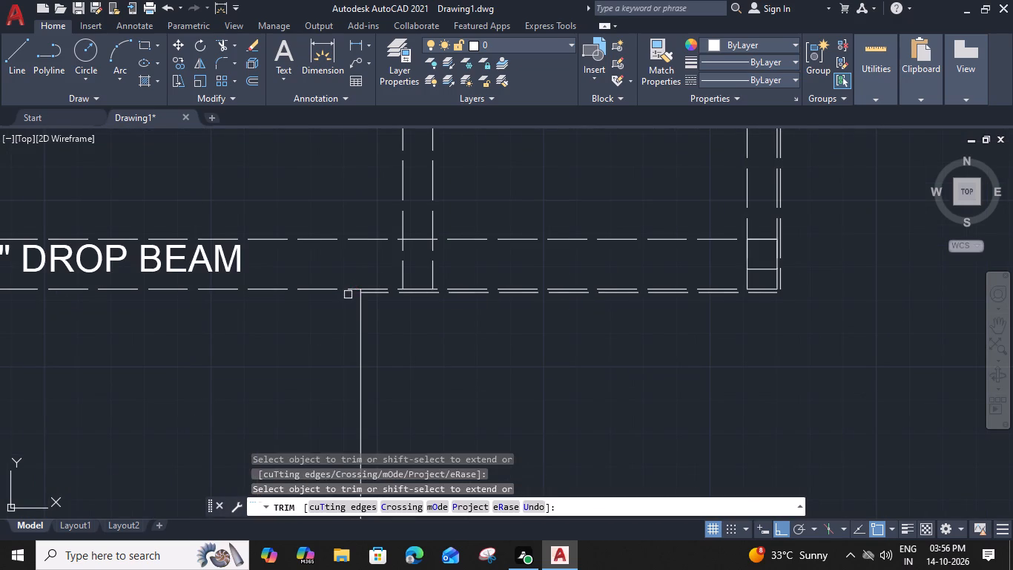
{"action": "key", "text": "Escape"}
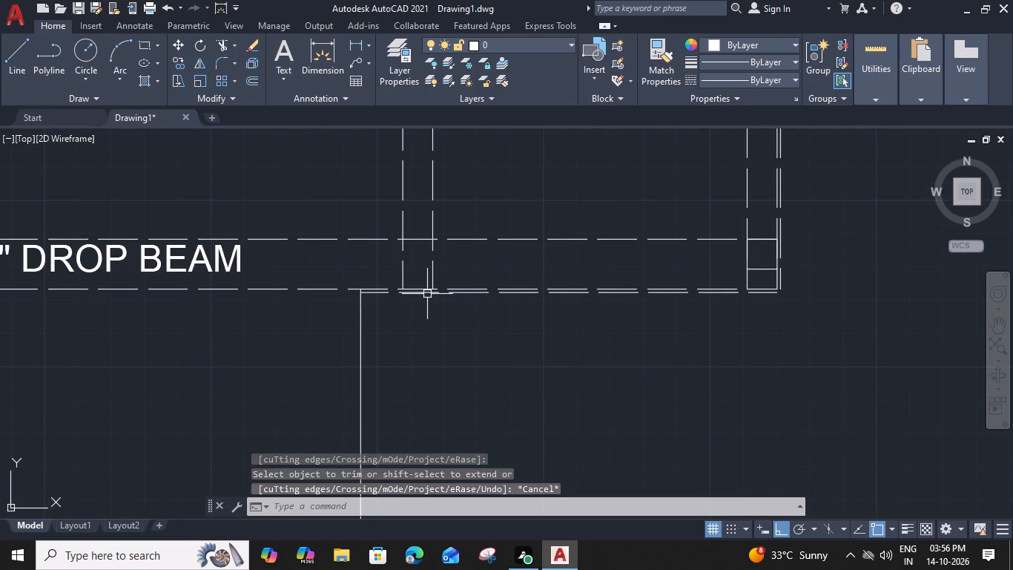
Change the linetype of the horizontal and vertical offset lines around the porch corner from dashed to solid ByLayer.
{"action": "left_click", "coordinate": [427, 294]}
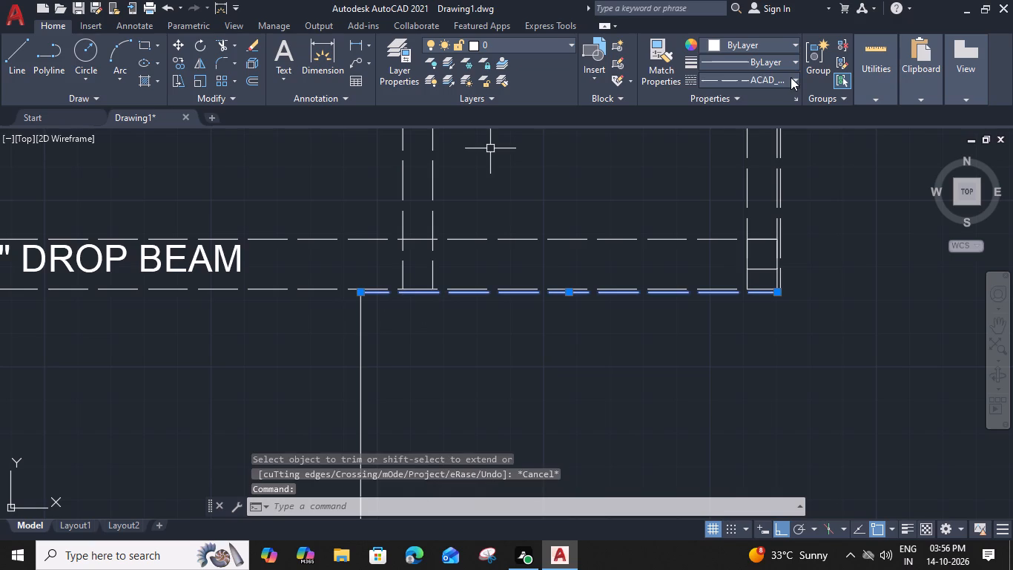
{"action": "left_click", "coordinate": [791, 77]}
{"action": "left_click", "coordinate": [791, 102]}
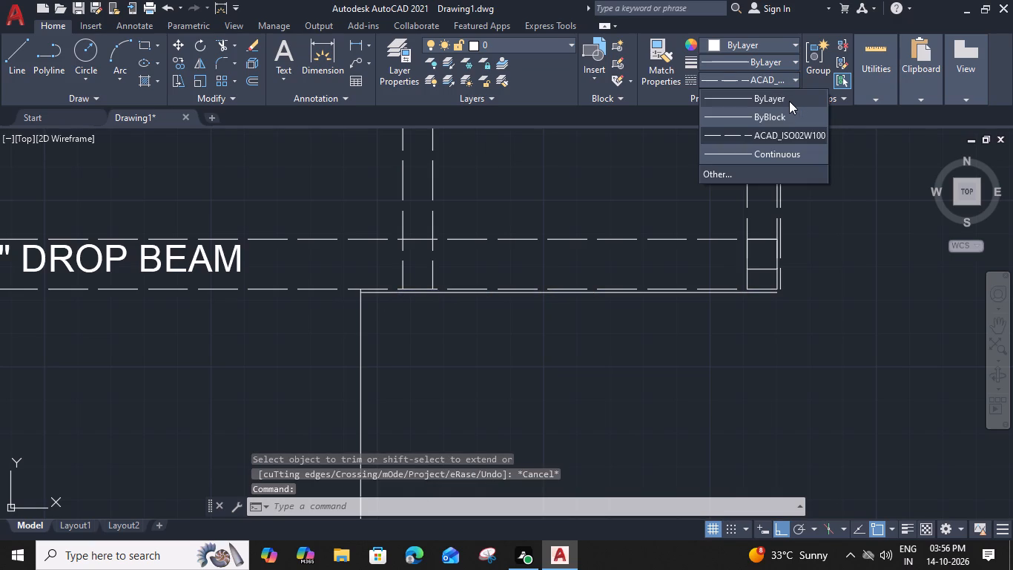
{"action": "scroll", "coordinate": [800, 286], "scroll_direction": "up", "scroll_amount": 3}
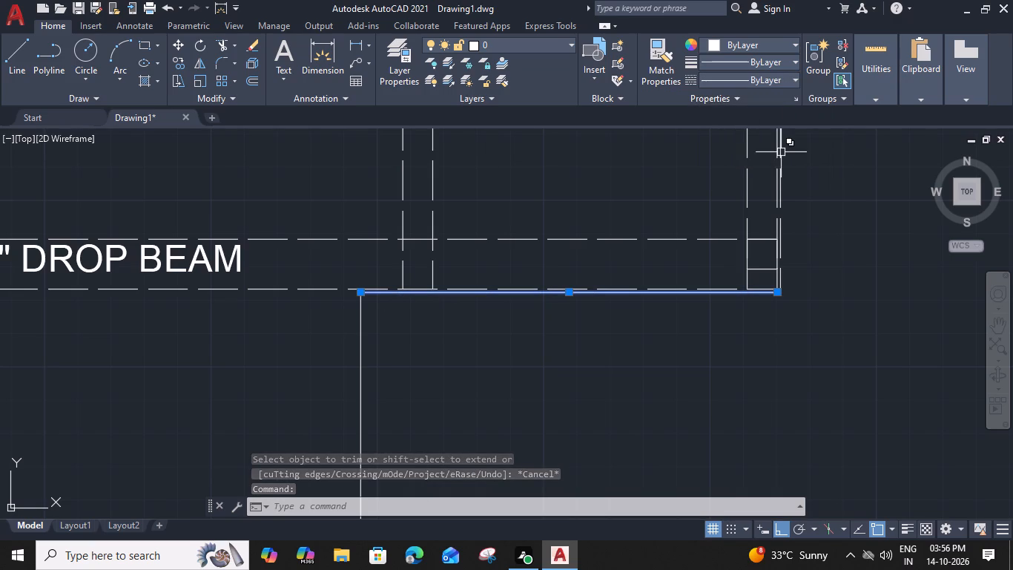
{"action": "left_click", "coordinate": [720, 266]}
{"action": "left_click", "coordinate": [793, 76]}
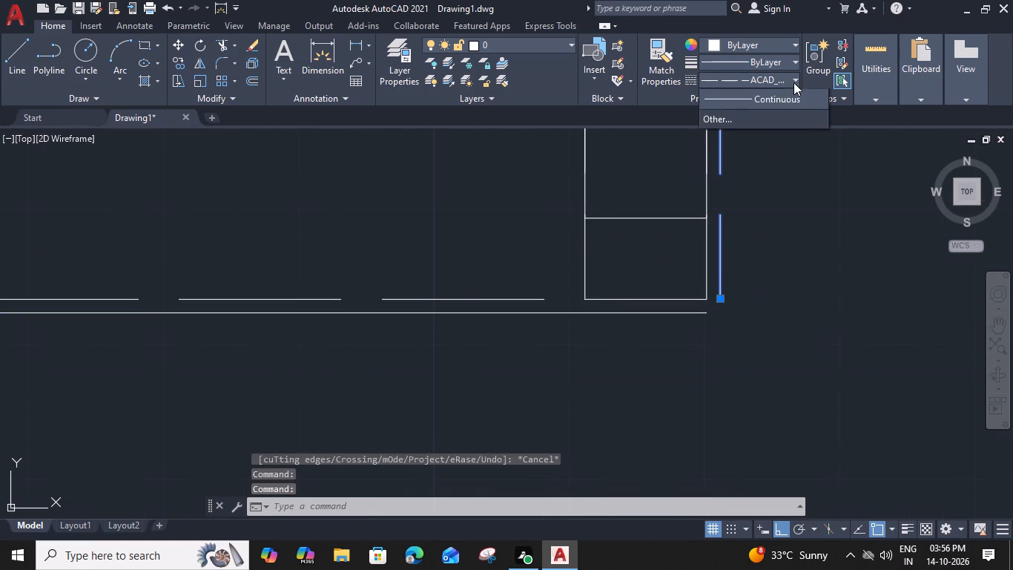
{"action": "left_click", "coordinate": [798, 99]}
{"action": "key", "text": "Escape"}
Fillet the horizontal and vertical offset lines into a sharp corner around the column at the porch's lawn-side corner.
{"action": "key", "text": "f"}
{"action": "key", "text": "space"}
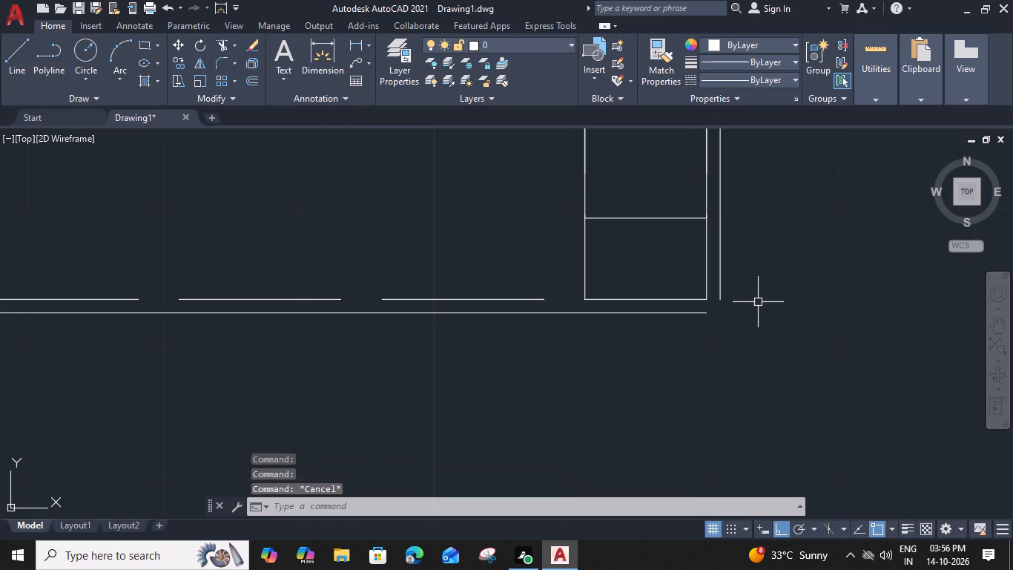
{"action": "left_click", "coordinate": [696, 313]}
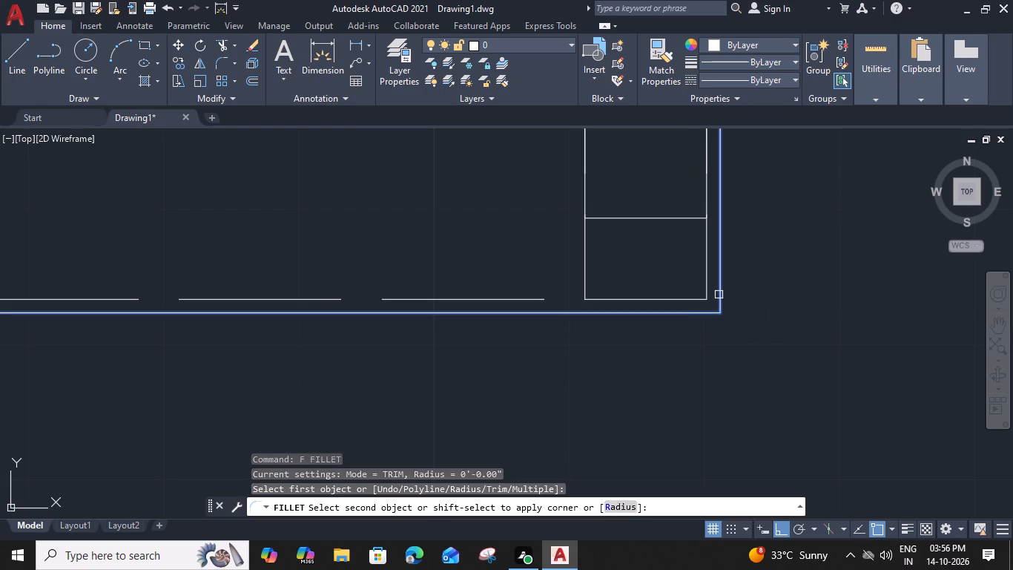
{"action": "left_click", "coordinate": [716, 293]}
{"action": "left_click", "coordinate": [720, 295]}
{"action": "key", "text": "Escape"}
Examine the porch, driveway, lawn and drawing-dining area of the plan.
{"action": "scroll", "coordinate": [776, 257], "scroll_direction": "down", "scroll_amount": 4}
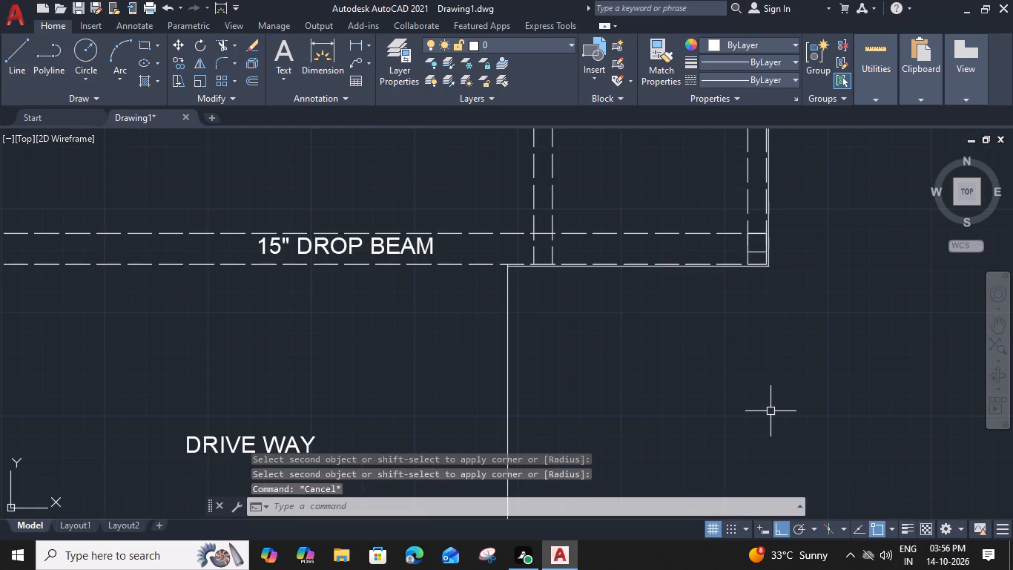
{"action": "middle_click_drag", "start_coordinate": [765, 404], "coordinate": [713, 377]}
{"action": "scroll", "coordinate": [702, 348], "scroll_direction": "down", "scroll_amount": 2}
{"action": "middle_click_drag", "start_coordinate": [702, 351], "coordinate": [693, 366]}
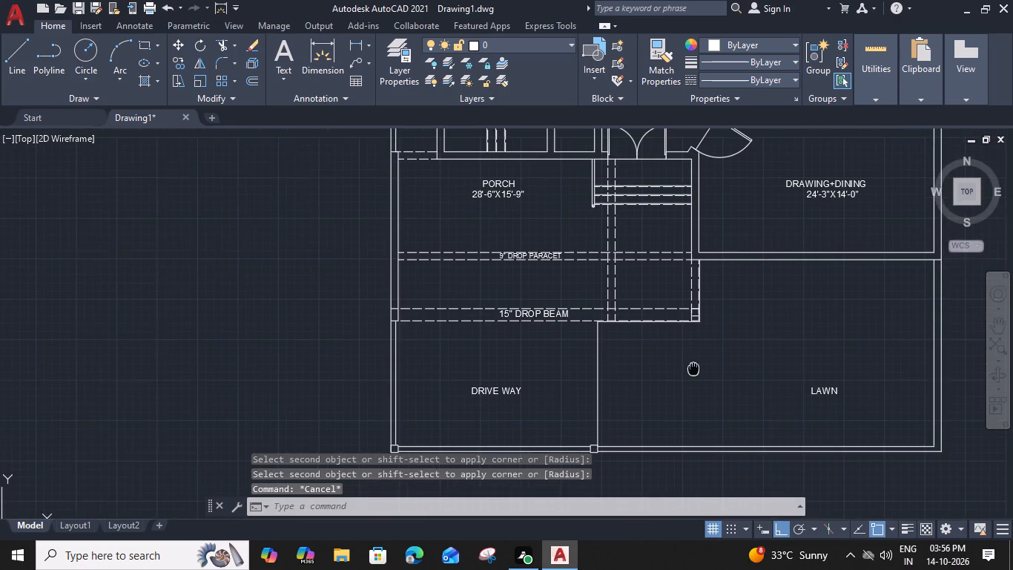
{"action": "middle_click_drag", "start_coordinate": [693, 366], "coordinate": [680, 358]}
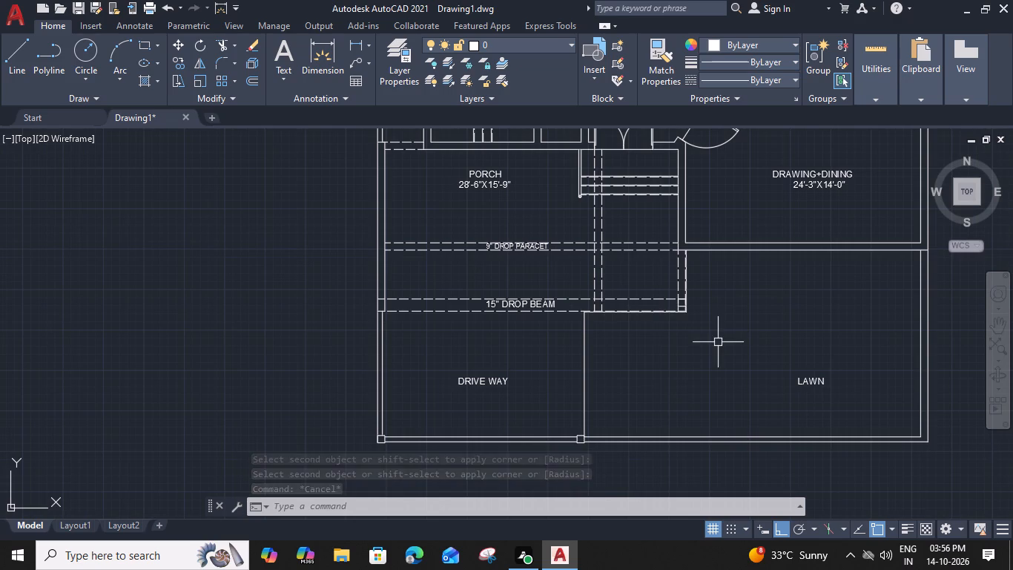
{"action": "middle_click_drag", "start_coordinate": [718, 342], "coordinate": [693, 322]}
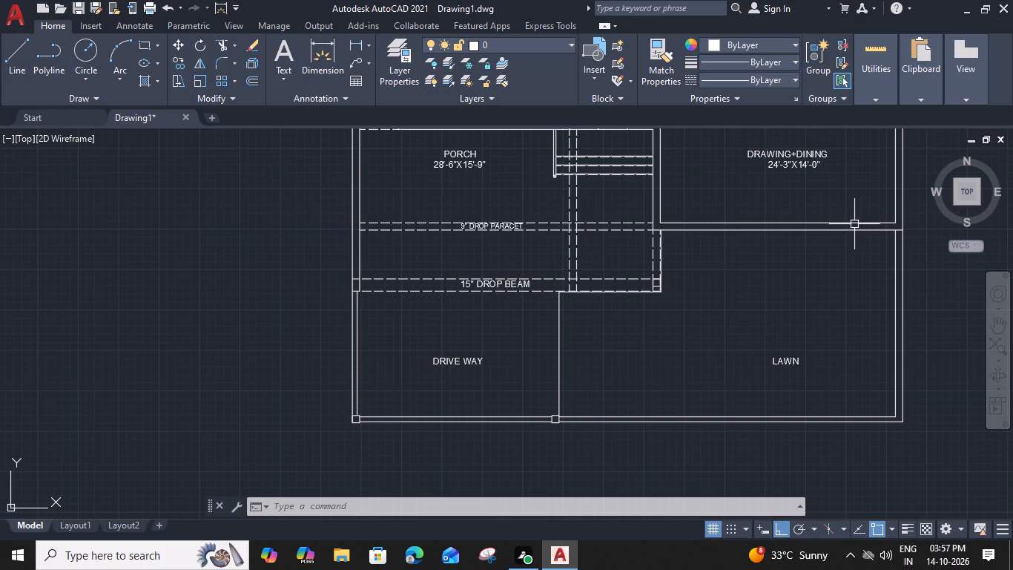
{"action": "middle_click_drag", "start_coordinate": [800, 245], "coordinate": [759, 324]}
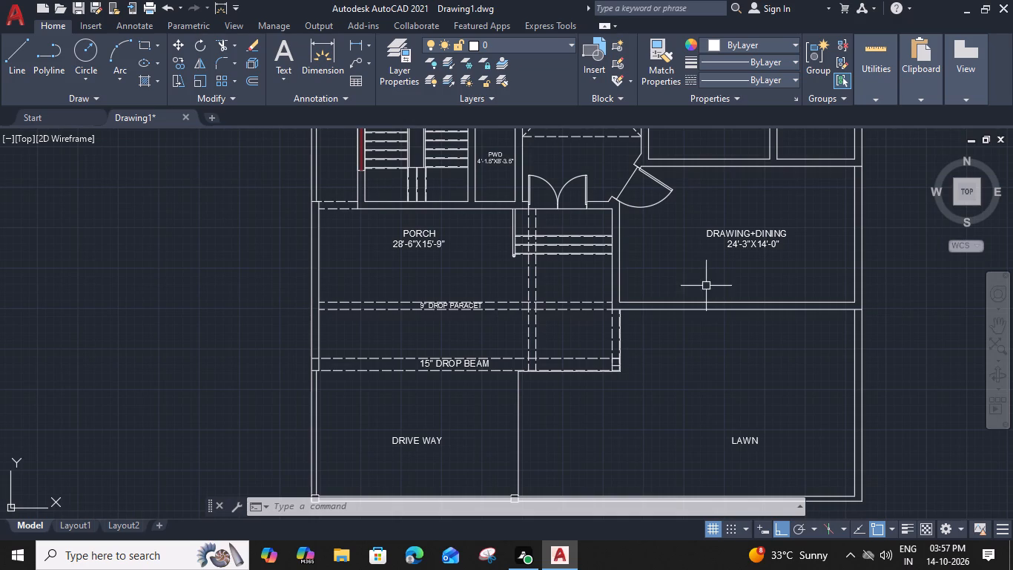
{"action": "middle_click_drag", "start_coordinate": [675, 272], "coordinate": [675, 278]}
Draw a short line across the wall between drawing-dining and lawn, from the room's inner corner at the outer side wall.
{"action": "middle_click_drag", "start_coordinate": [675, 278], "coordinate": [650, 285]}
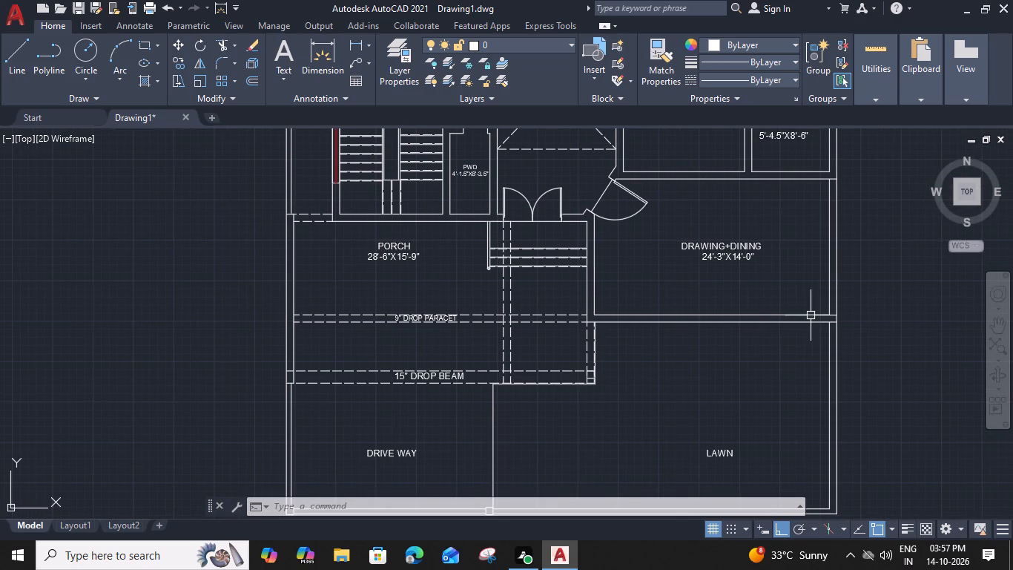
{"action": "type", "text": "L"}
{"action": "key", "text": "space"}
{"action": "scroll", "coordinate": [845, 321], "scroll_direction": "up", "scroll_amount": 2}
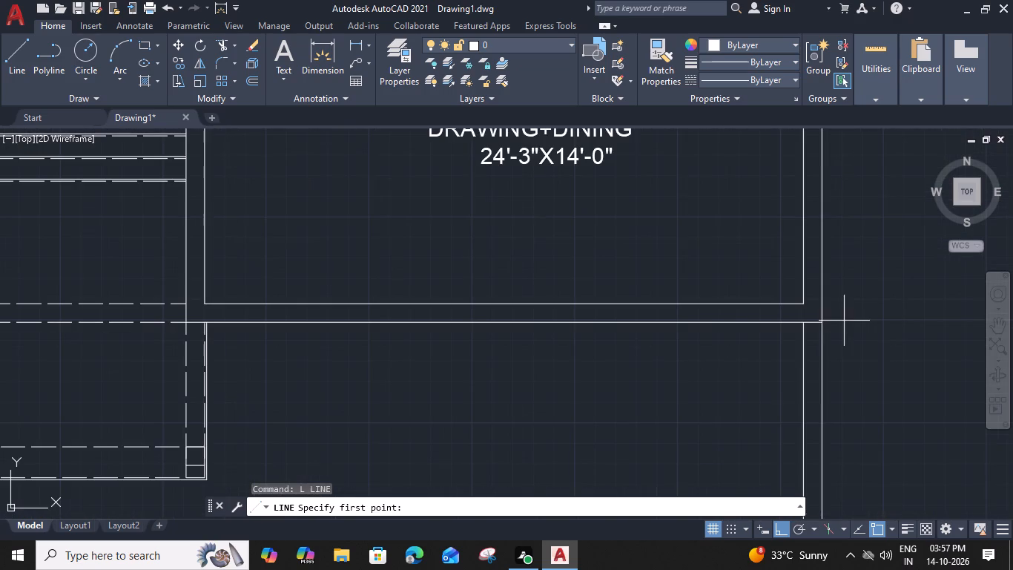
{"action": "left_click", "coordinate": [805, 303]}
{"action": "left_click", "coordinate": [802, 326]}
{"action": "key", "text": "Escape"}
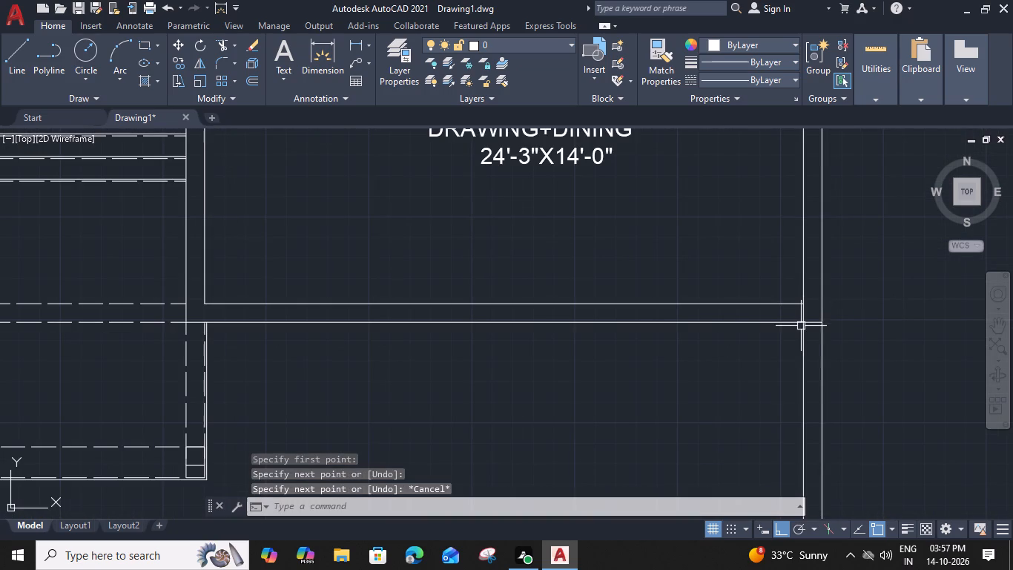
Offset the short cross-wall line 3' along the drawing-dining and lawn wall toward the porch.
{"action": "left_click", "coordinate": [801, 316]}
{"action": "type", "text": "O"}
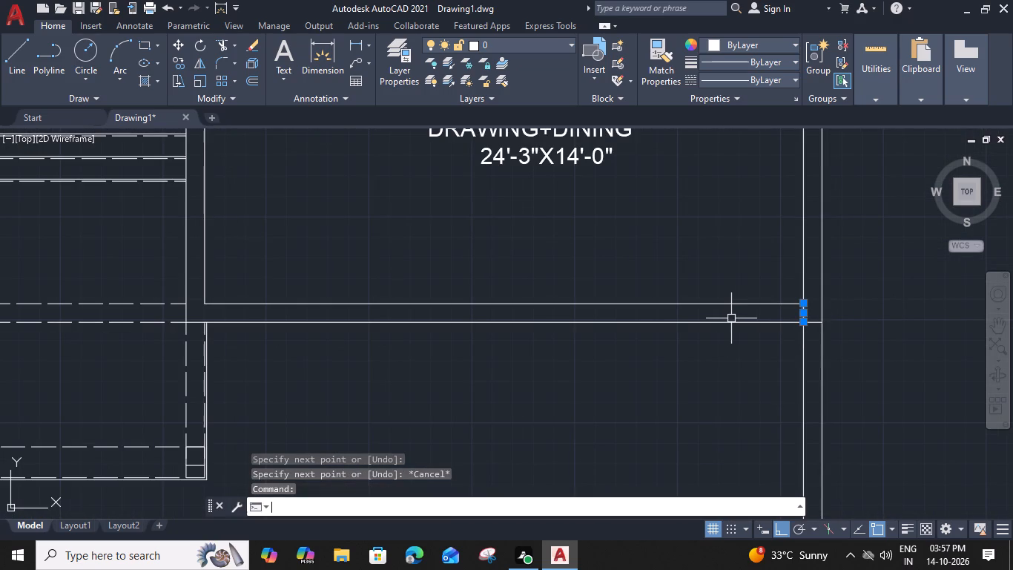
{"action": "key", "text": "space"}
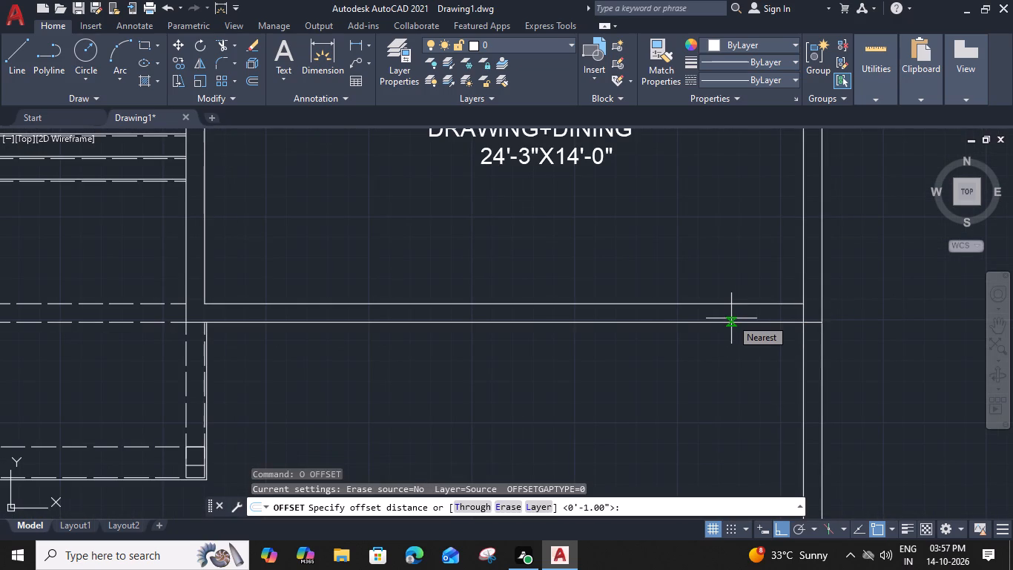
{"action": "type", "text": "3'"}
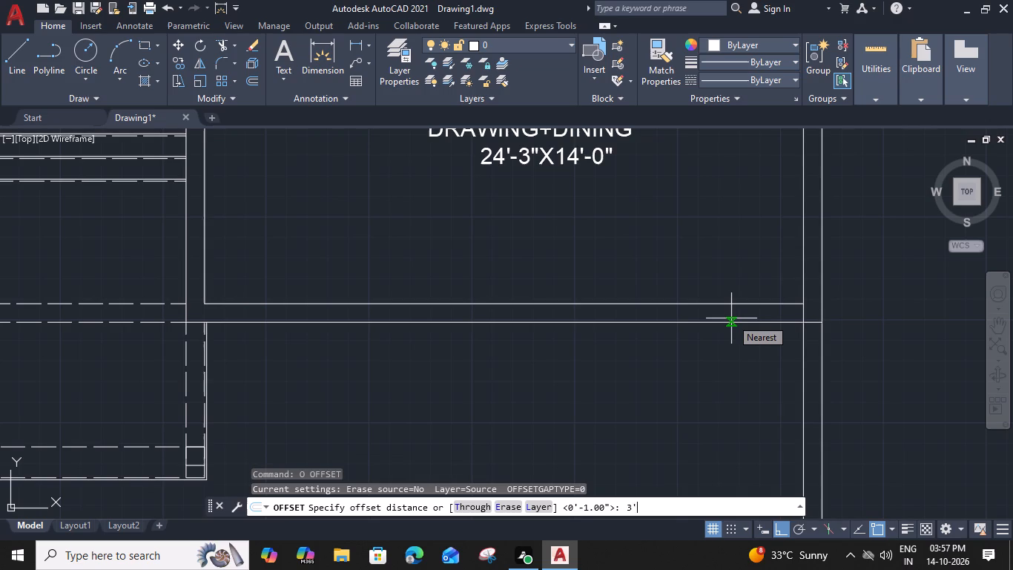
{"action": "key", "text": "space"}
{"action": "left_click", "coordinate": [697, 309]}
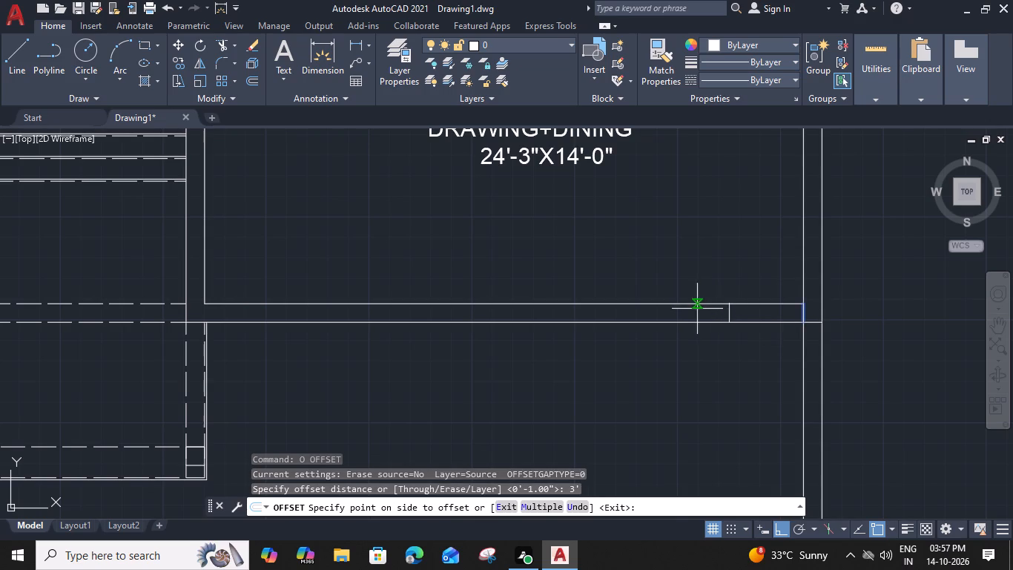
Try to offset the new cross-wall line a further 6' along the same wall toward the porch.
{"action": "left_click", "coordinate": [730, 313]}
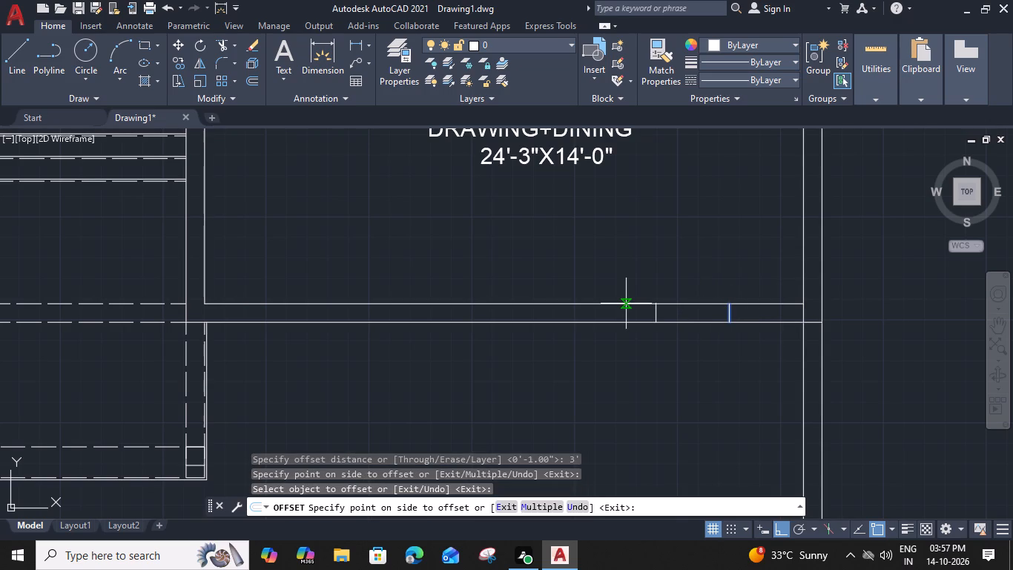
{"action": "type", "text": "6'"}
{"action": "key", "text": "space"}
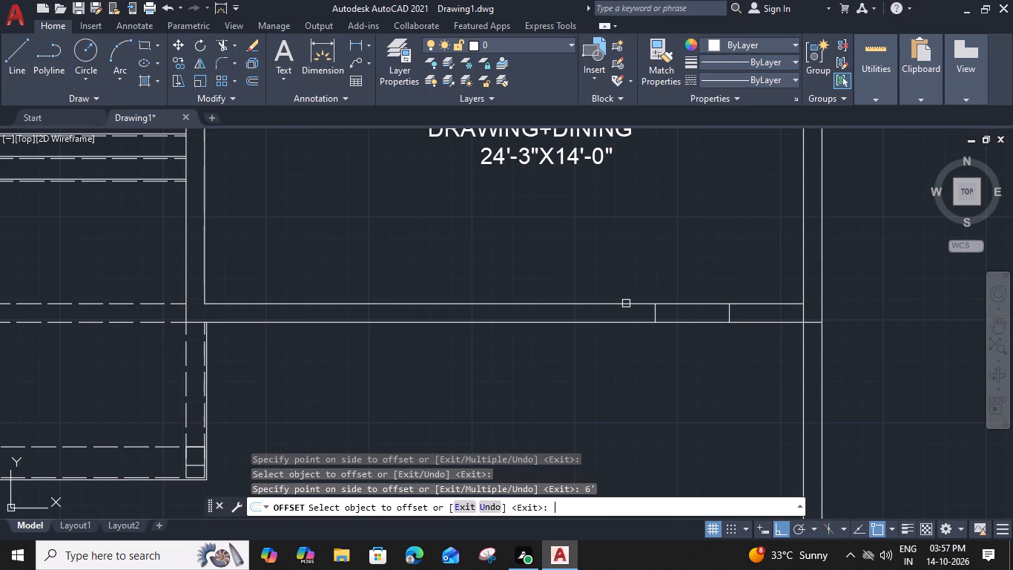
{"action": "key", "text": "Escape"}
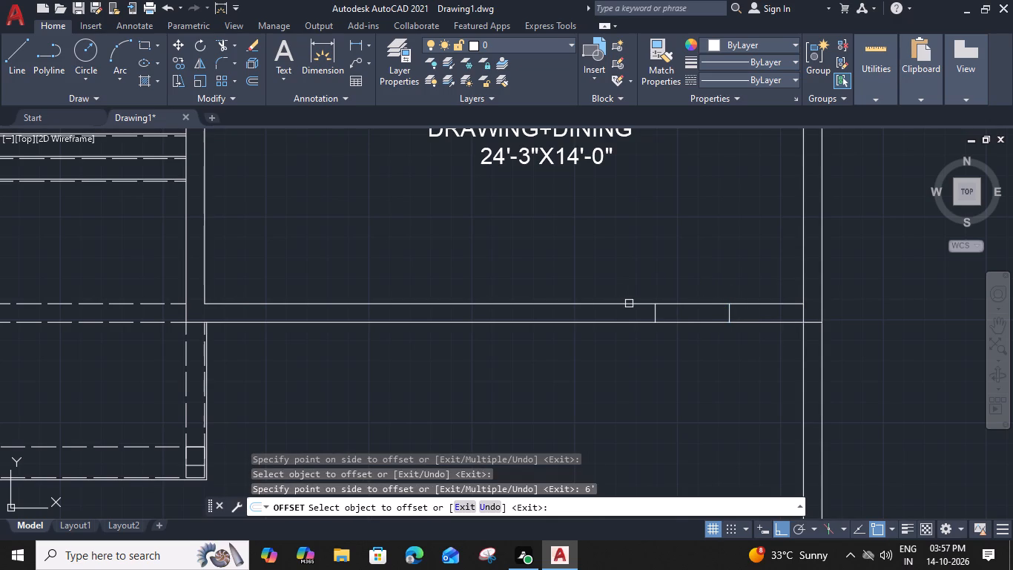
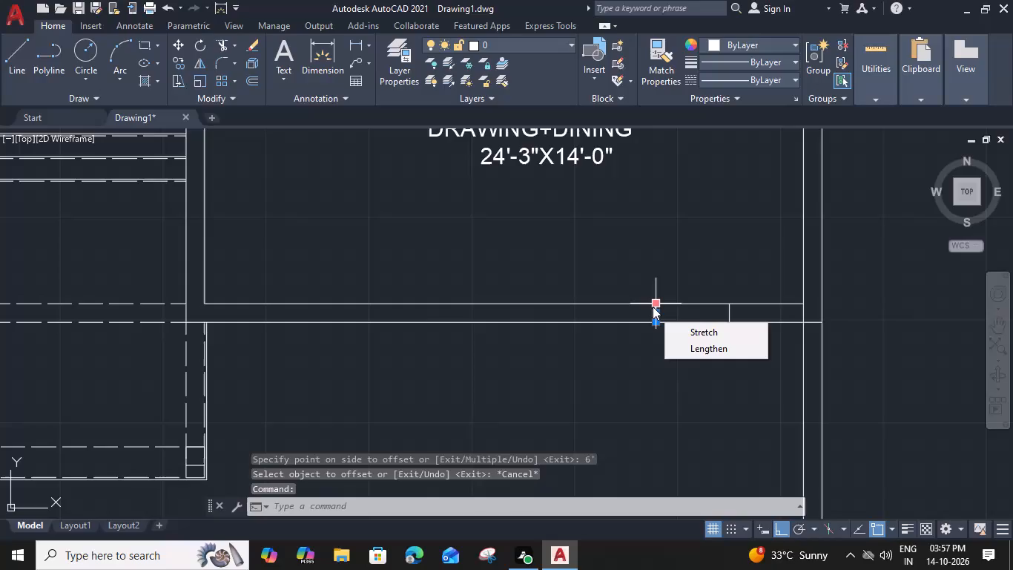
Erase the misplaced cross-wall line nearer the porch in the drawing-dining and lawn wall.
{"action": "key", "text": "Delete"}
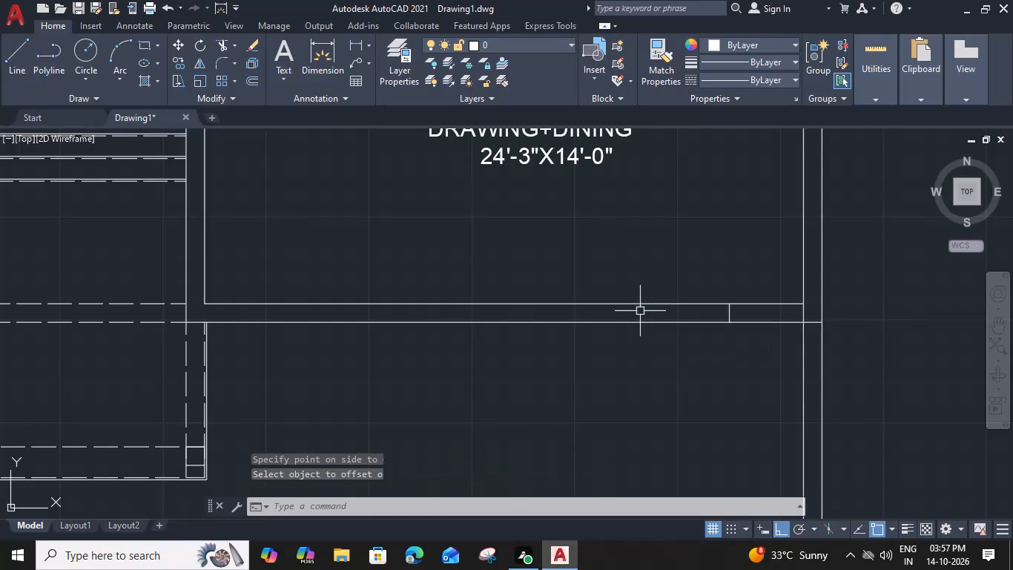
Offset the remaining cross-wall line 6' toward the porch, and offset that copy another 6' in the same direction.
{"action": "left_click", "coordinate": [727, 311]}
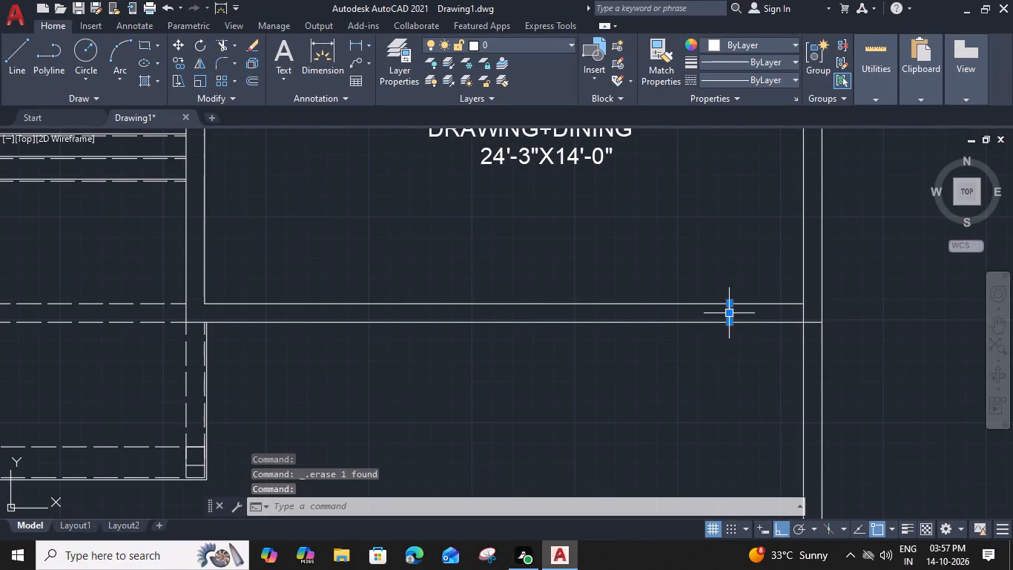
{"action": "type", "text": "O 6'"}
{"action": "key", "text": "space"}
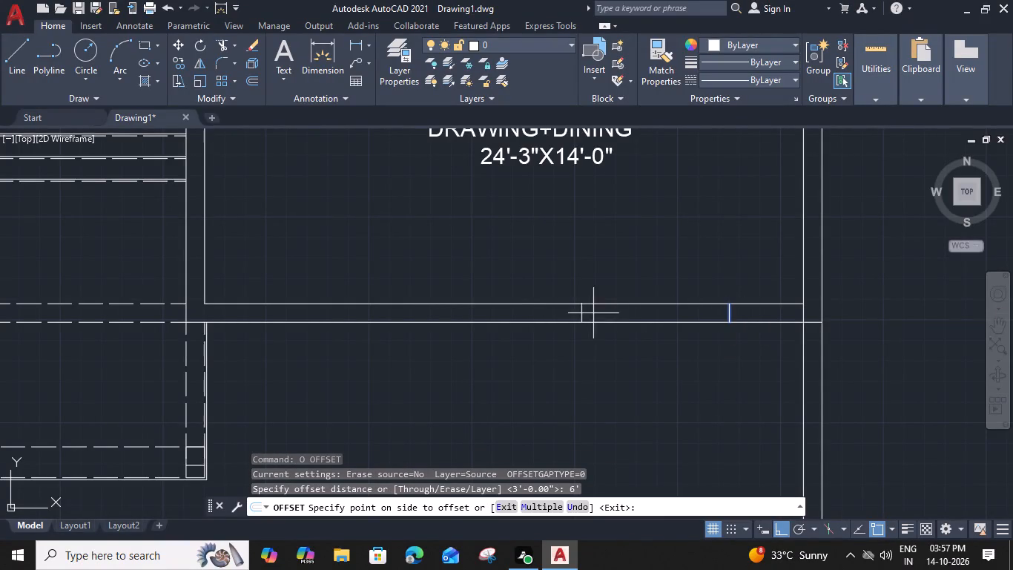
{"action": "left_click", "coordinate": [593, 313]}
{"action": "left_click", "coordinate": [582, 315]}
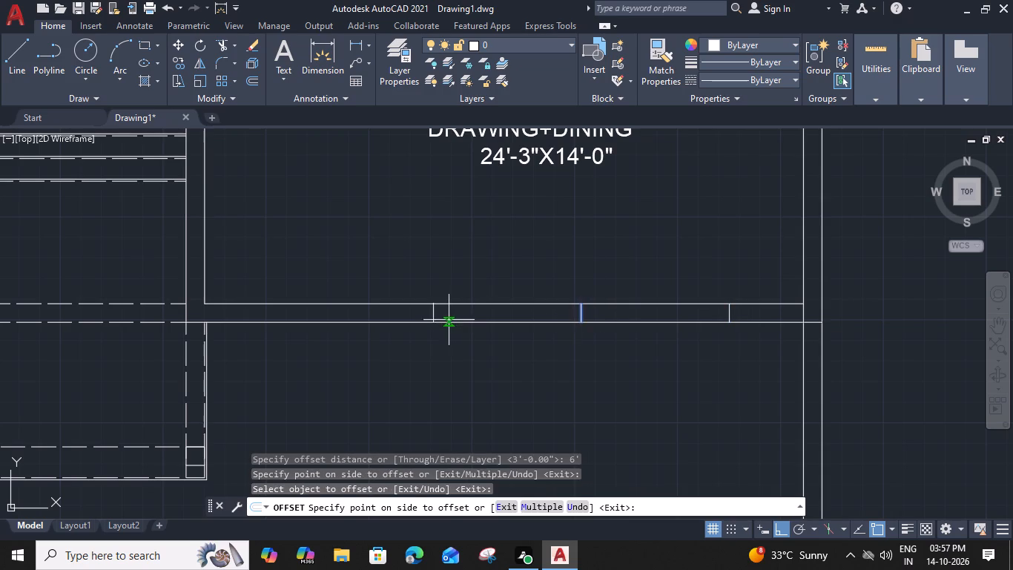
{"action": "left_click", "coordinate": [448, 314]}
{"action": "key", "text": "Escape"}
Trim away the middle of the three cross-wall lines in the drawing-dining and lawn wall.
{"action": "scroll", "coordinate": [510, 338], "scroll_direction": "down", "scroll_amount": 2}
{"action": "middle_click_drag", "start_coordinate": [482, 367], "coordinate": [515, 364]}
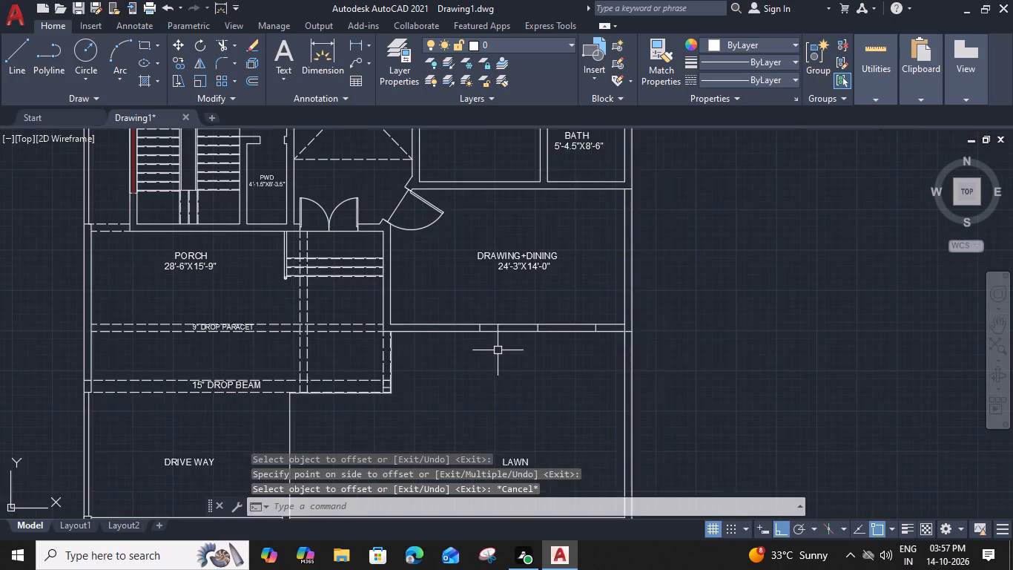
{"action": "middle_click_drag", "start_coordinate": [515, 364], "coordinate": [522, 364]}
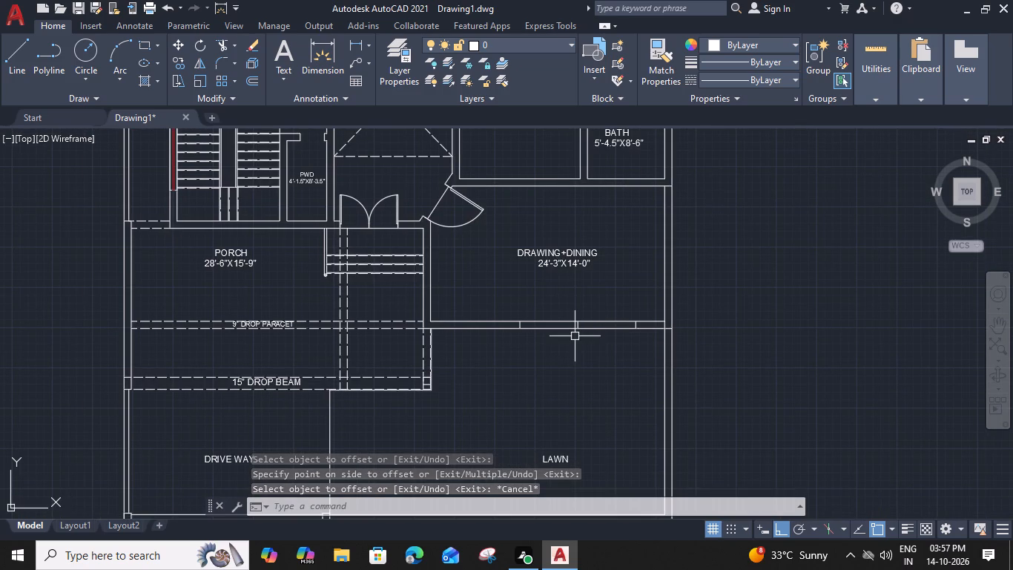
{"action": "key", "text": "t"}
{"action": "type", "text": "R"}
{"action": "key", "text": "space"}
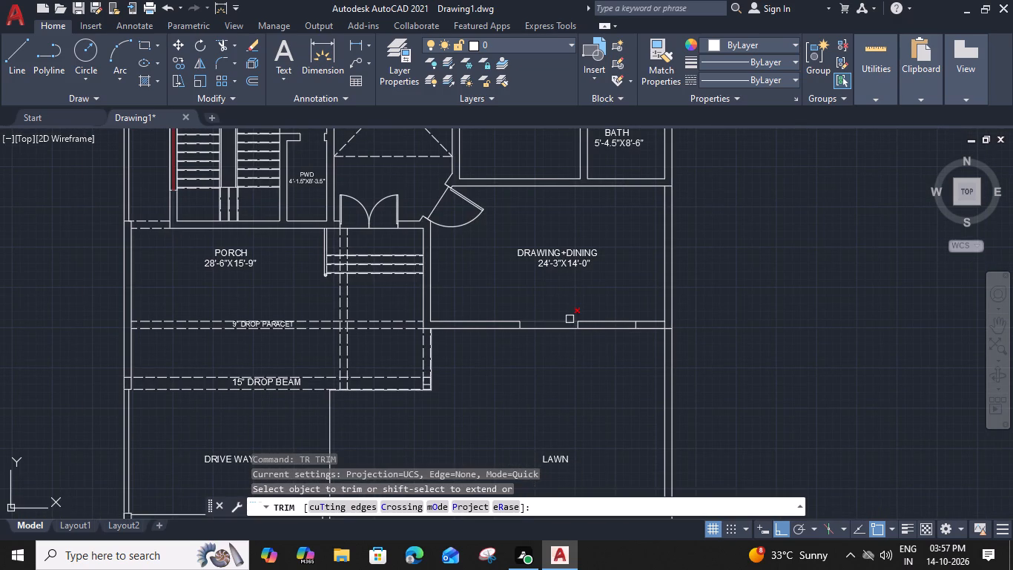
{"action": "scroll", "coordinate": [514, 330], "scroll_direction": "up", "scroll_amount": 1}
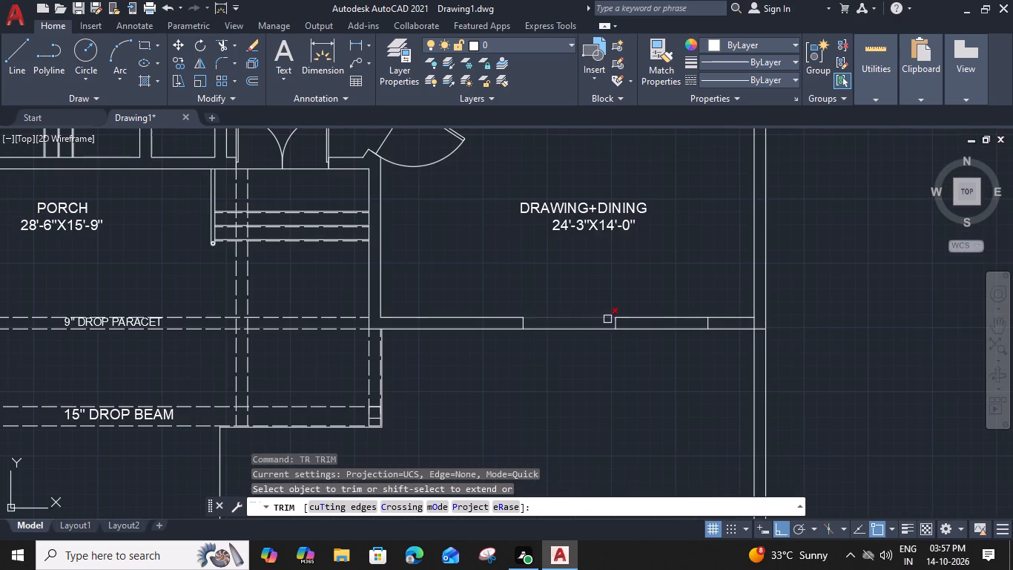
{"action": "left_click", "coordinate": [618, 324]}
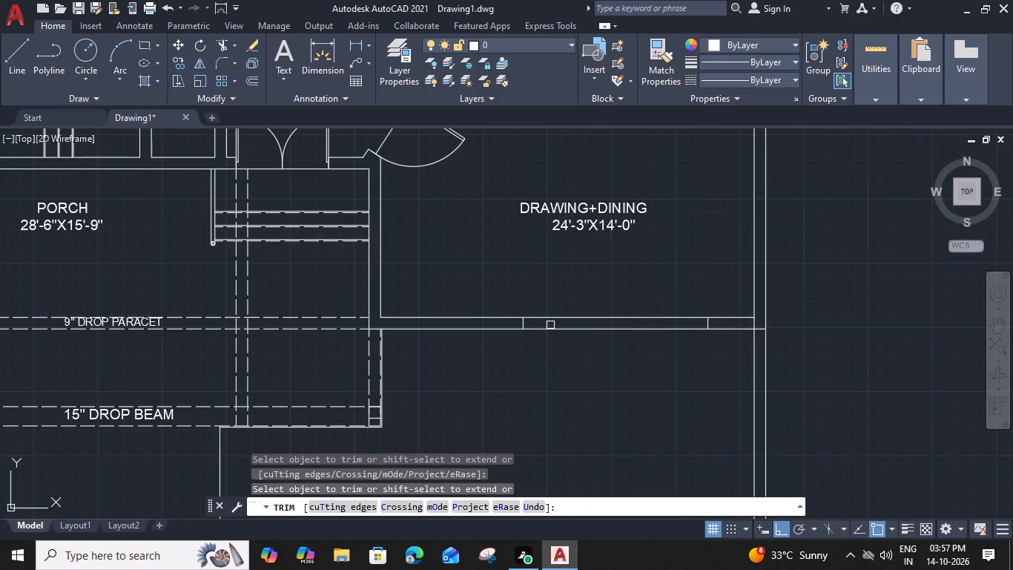
{"action": "key", "text": "Escape"}
Offset the cross-wall line nearest the porch 3' back toward the outer side wall.
{"action": "scroll", "coordinate": [524, 324], "scroll_direction": "up", "scroll_amount": 2}
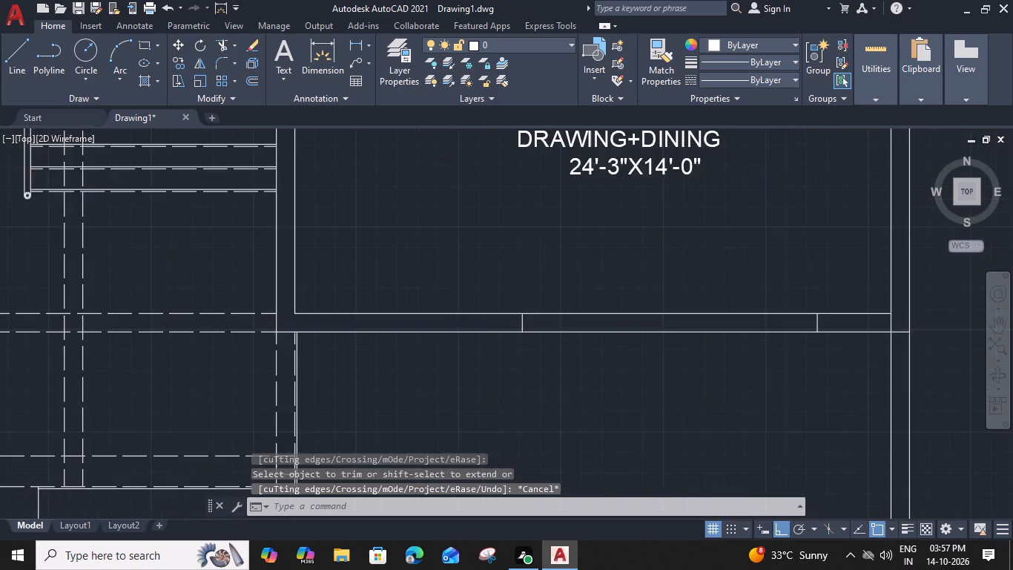
{"action": "left_click", "coordinate": [521, 322]}
{"action": "type", "text": "O 3'"}
{"action": "key", "text": "space"}
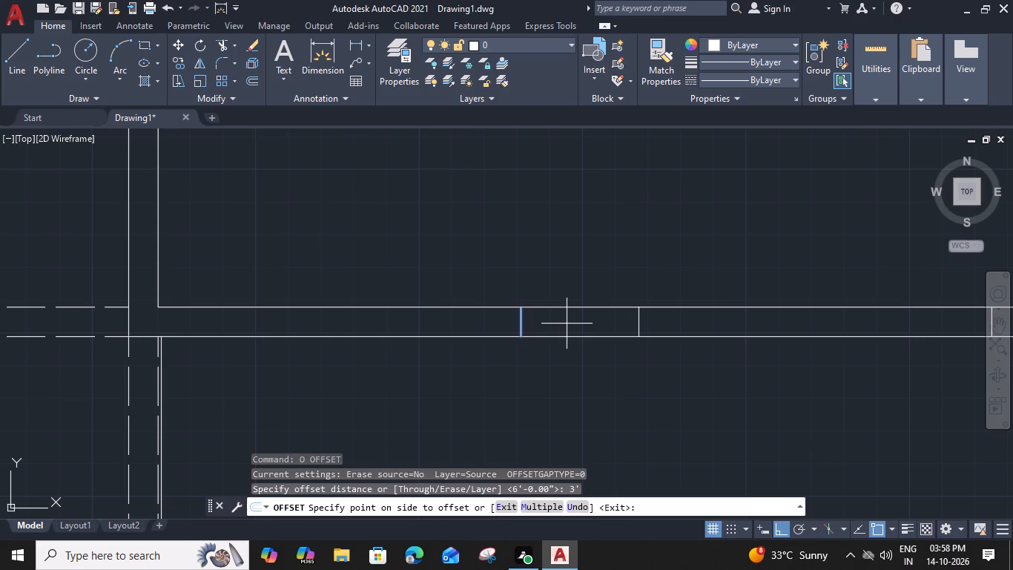
{"action": "left_click", "coordinate": [584, 322]}
{"action": "key", "text": "Escape"}
Trim away the cross-wall line nearest the porch, leaving only the two lines marking the window opening.
{"action": "key", "text": "t"}
{"action": "key", "text": "r"}
{"action": "key", "text": "space"}
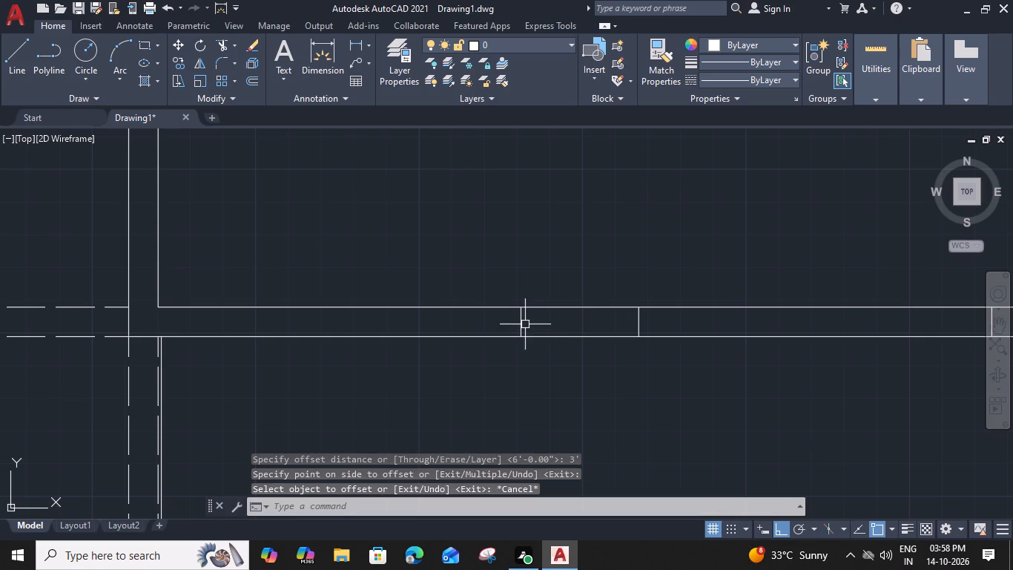
{"action": "left_click", "coordinate": [518, 320]}
{"action": "key", "text": "Escape"}
Draw a line across the drawing-dining room from the lawn wall to the opposite wall, beside its label, with linetype ACAD_ISO02W100.
{"action": "scroll", "coordinate": [521, 318], "scroll_direction": "down", "scroll_amount": 3}
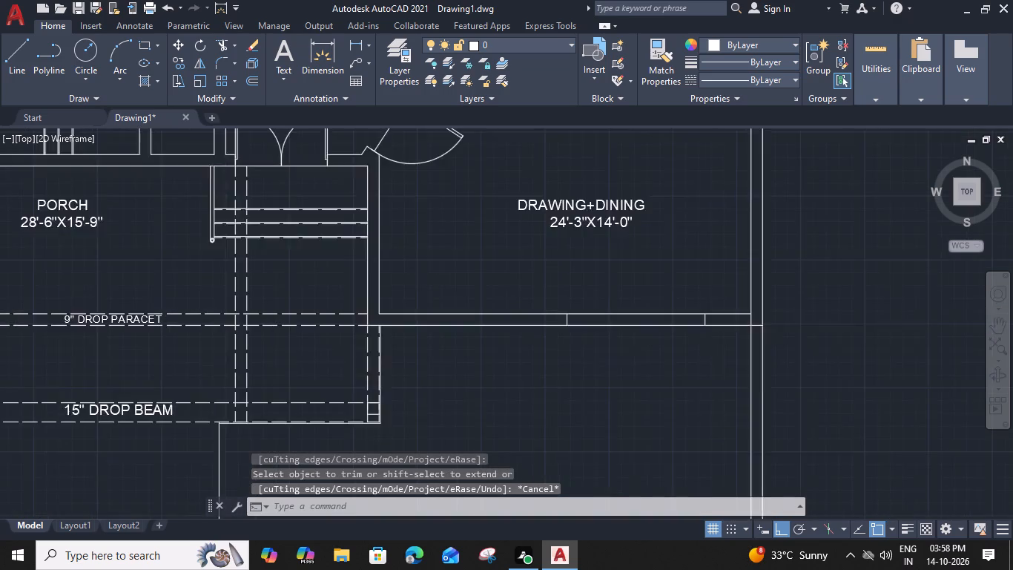
{"action": "middle_click_drag", "start_coordinate": [473, 288], "coordinate": [497, 304]}
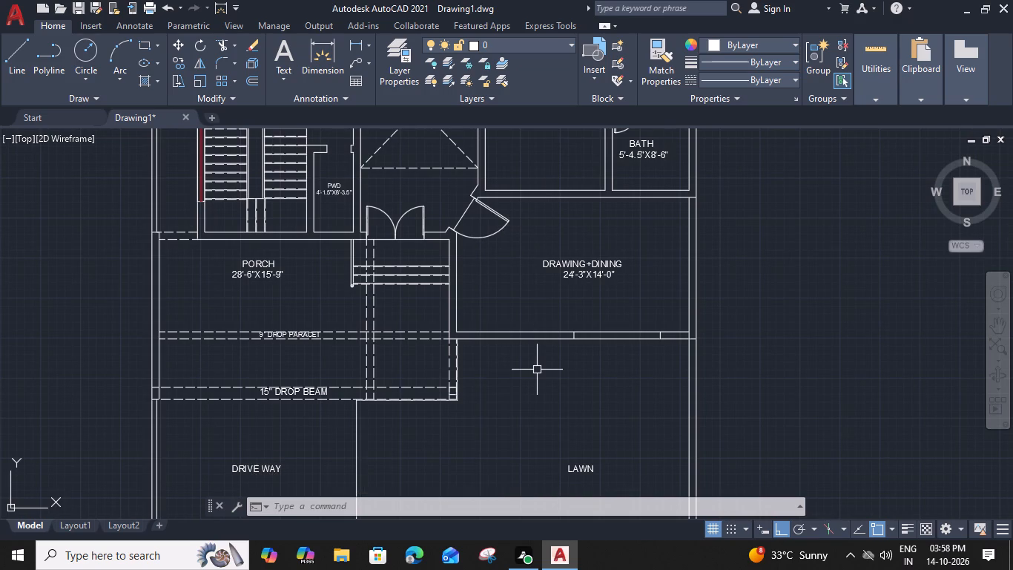
{"action": "key", "text": "l"}
{"action": "key", "text": "space"}
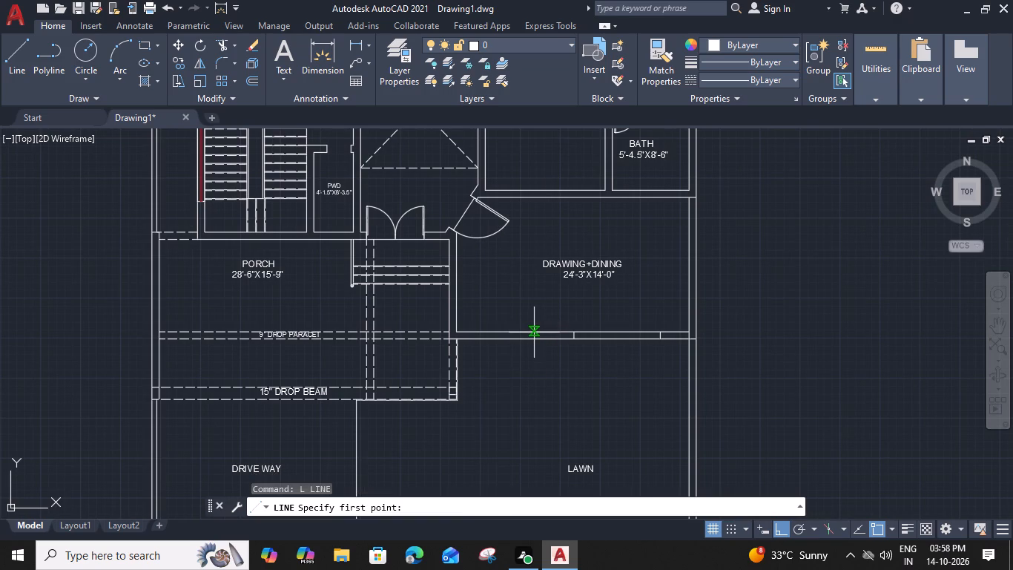
{"action": "left_click", "coordinate": [531, 332]}
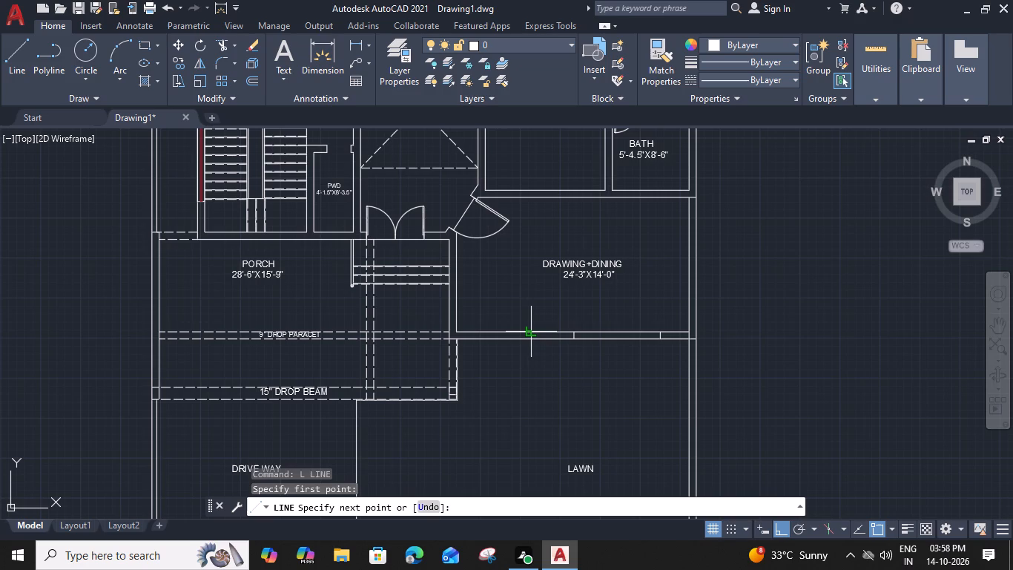
{"action": "left_click", "coordinate": [533, 198]}
{"action": "key", "text": "Escape"}
{"action": "left_click", "coordinate": [531, 243]}
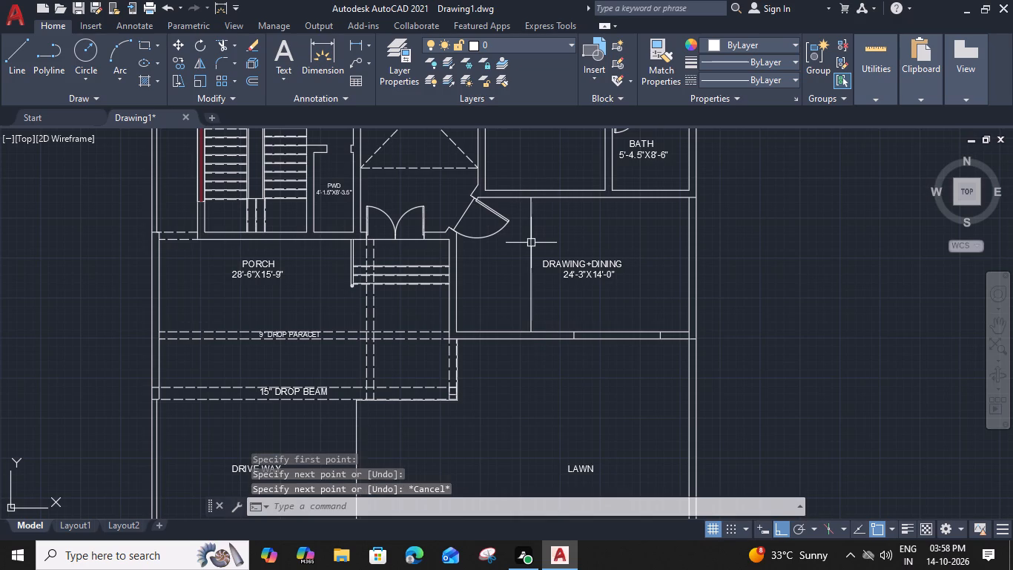
{"action": "left_click", "coordinate": [782, 78]}
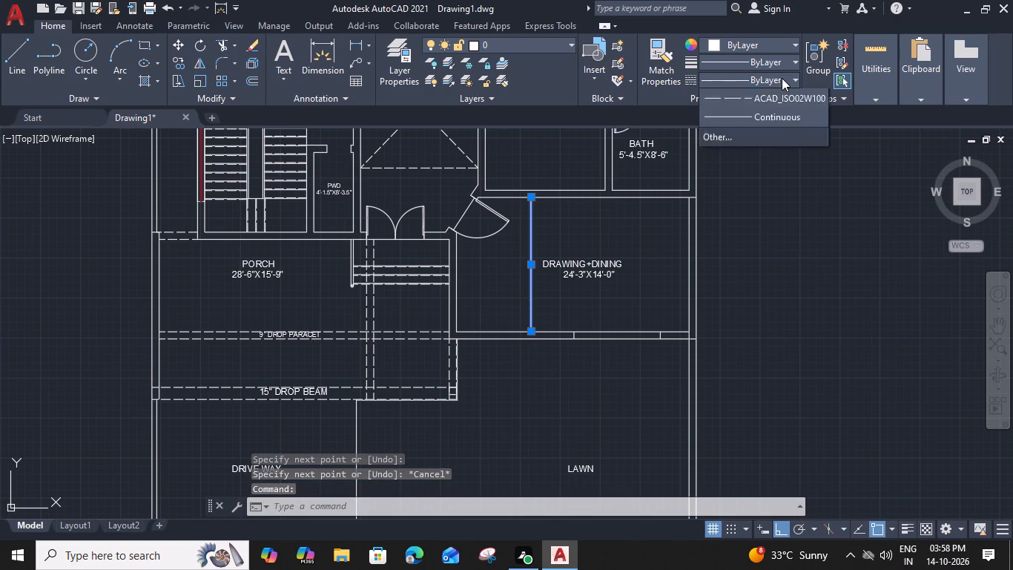
{"action": "left_click", "coordinate": [782, 136]}
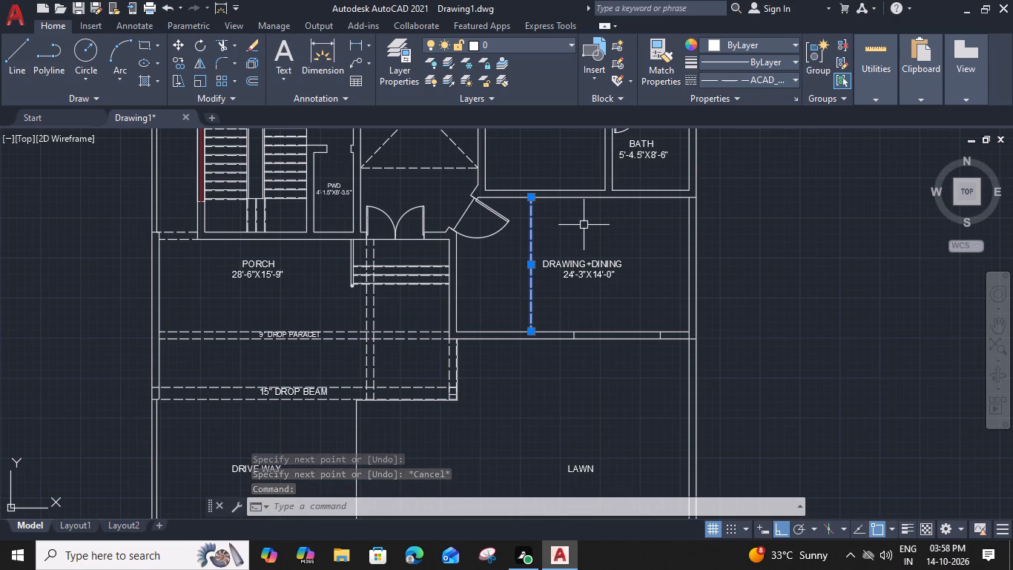
Offset the dashed line across the drawing-dining room 6" toward the room's entrance door.
{"action": "type", "text": "O"}
{"action": "key", "text": "space"}
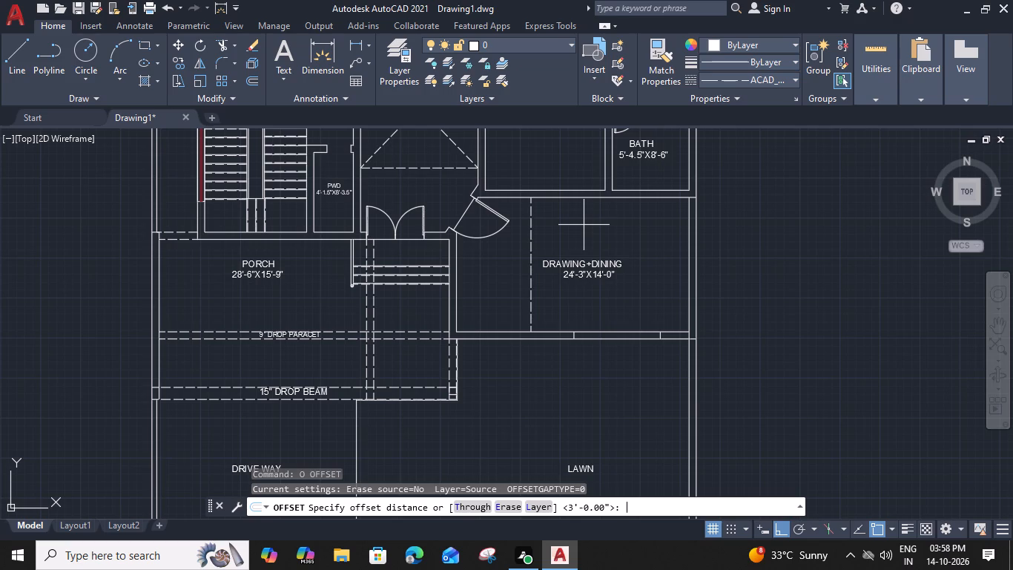
{"action": "type", "text": "6\""}
{"action": "key", "text": "Return"}
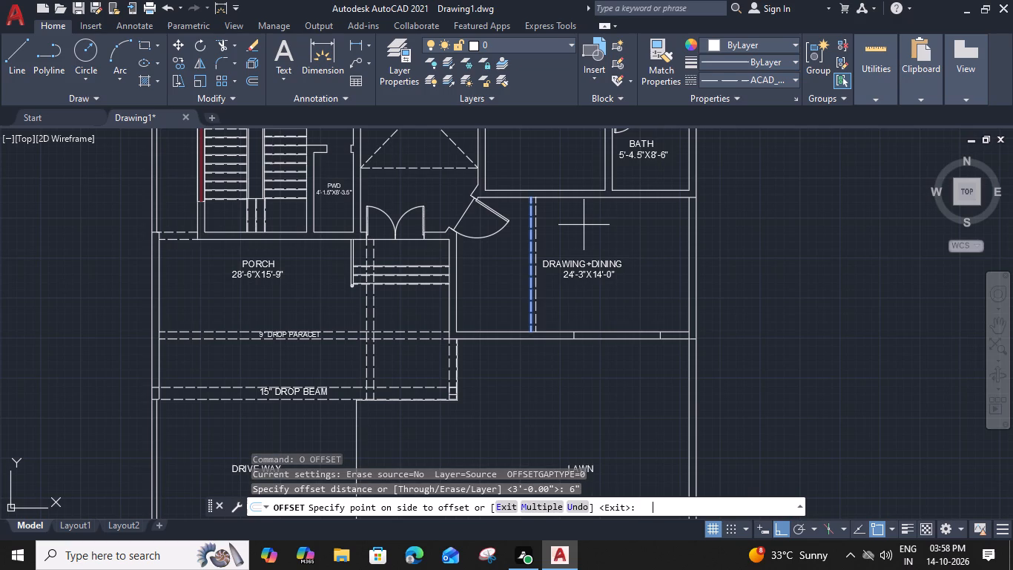
{"action": "left_click", "coordinate": [478, 232]}
{"action": "key", "text": "Escape"}
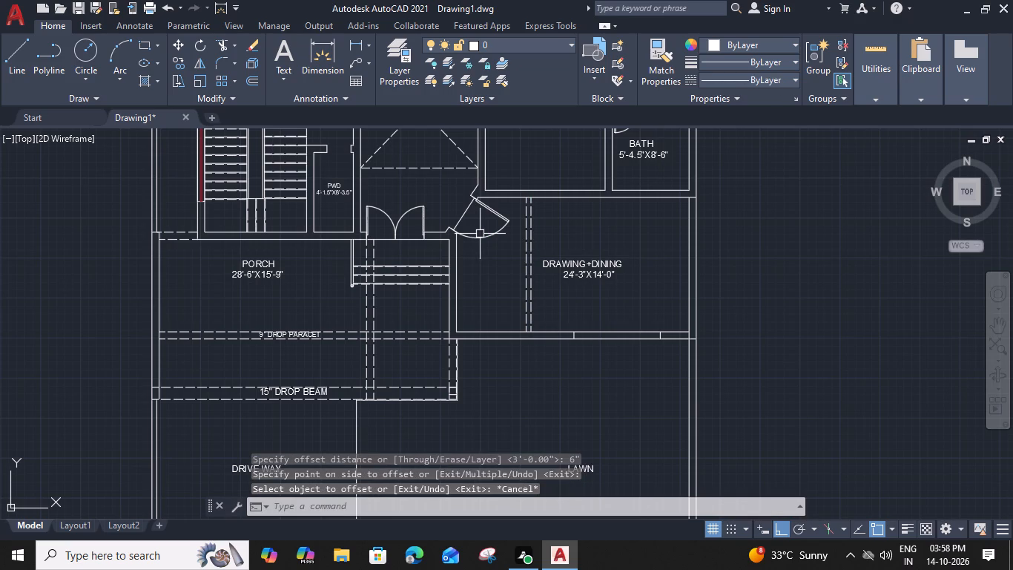
Draw a perpendicular line from the nearer dashed line to the porch-side wall, just below the drawing-dining door swing.
{"action": "middle_click_drag", "start_coordinate": [485, 237], "coordinate": [511, 244]}
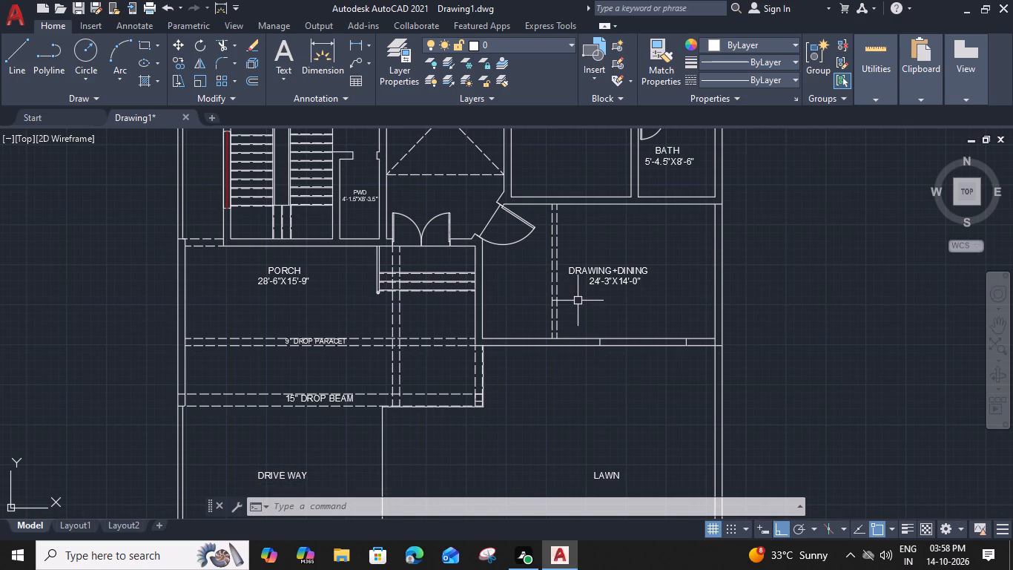
{"action": "middle_click_drag", "start_coordinate": [578, 301], "coordinate": [575, 285]}
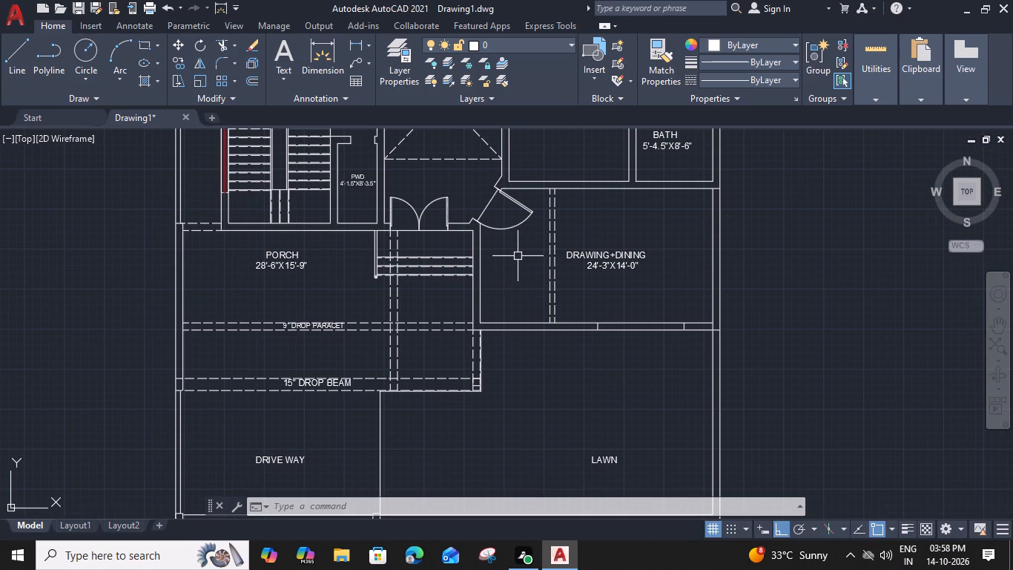
{"action": "scroll", "coordinate": [518, 256], "scroll_direction": "up", "scroll_amount": 1}
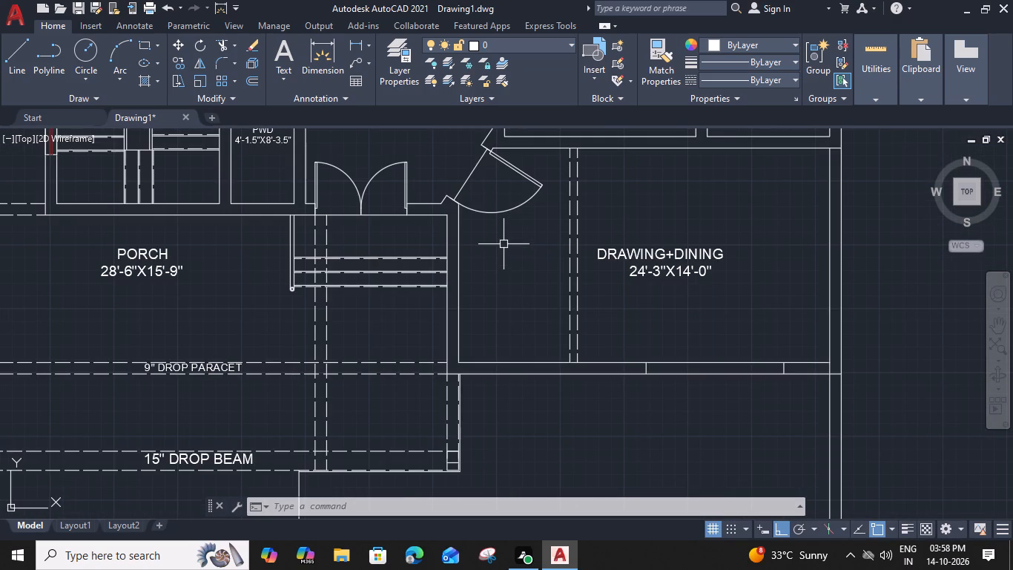
{"action": "type", "text": "L"}
{"action": "key", "text": "space"}
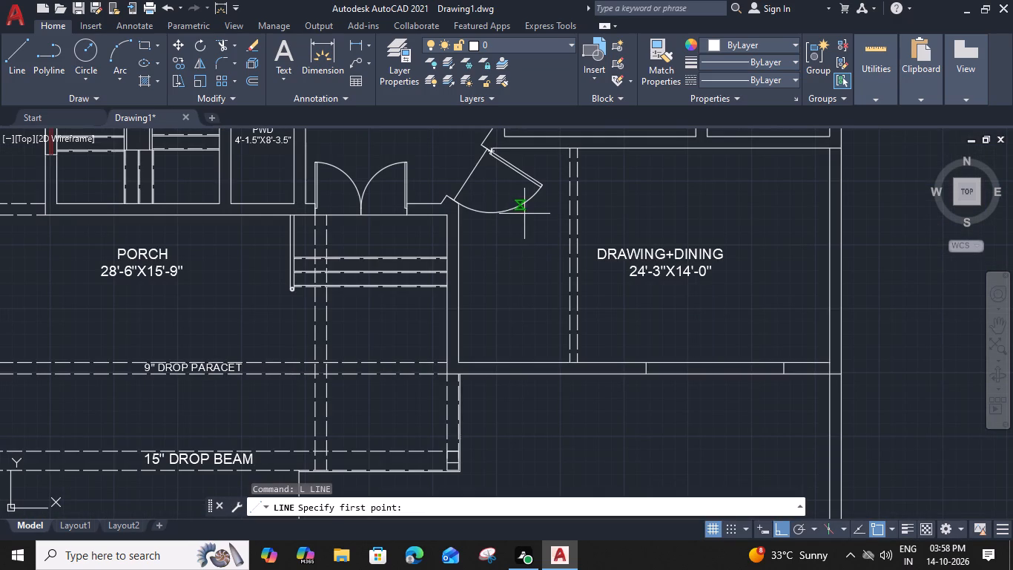
{"action": "left_click", "coordinate": [571, 226]}
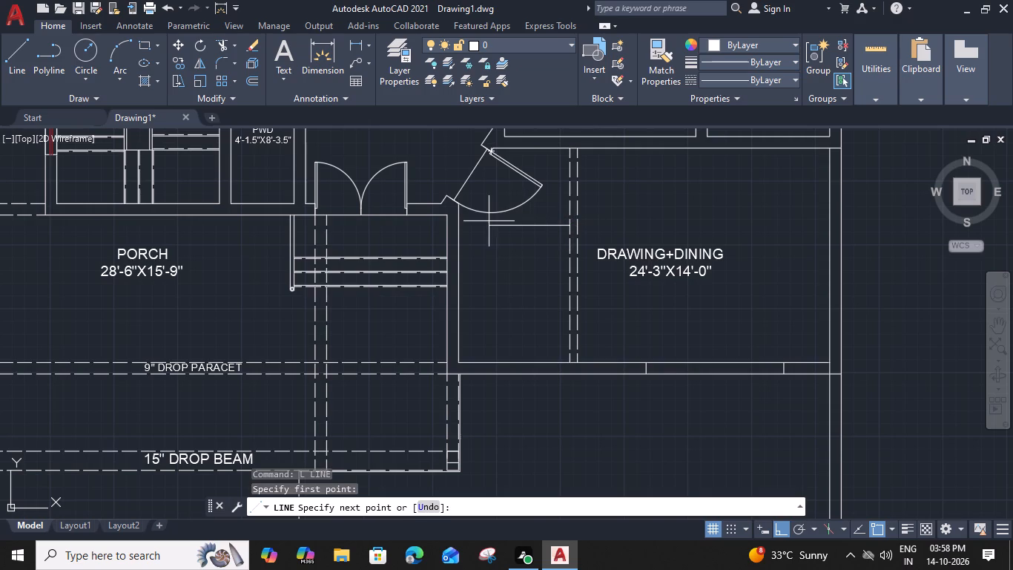
{"action": "left_click", "coordinate": [461, 226]}
{"action": "key", "text": "Escape"}
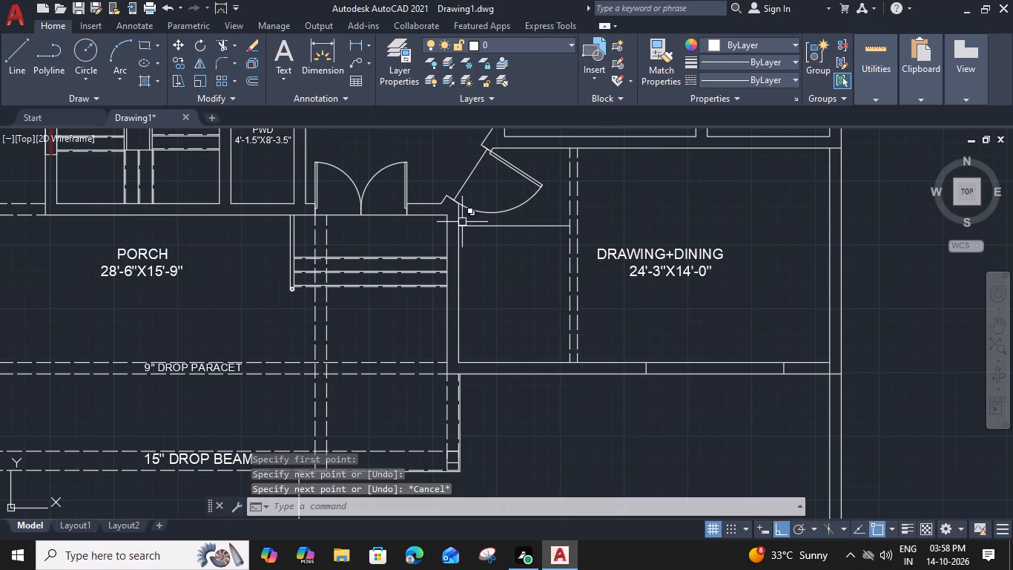
Offset the new line below the door swing 6" toward the door.
{"action": "left_click", "coordinate": [534, 225]}
{"action": "type", "text": "O 6\""}
{"action": "key", "text": "Return"}
{"action": "left_click", "coordinate": [546, 204]}
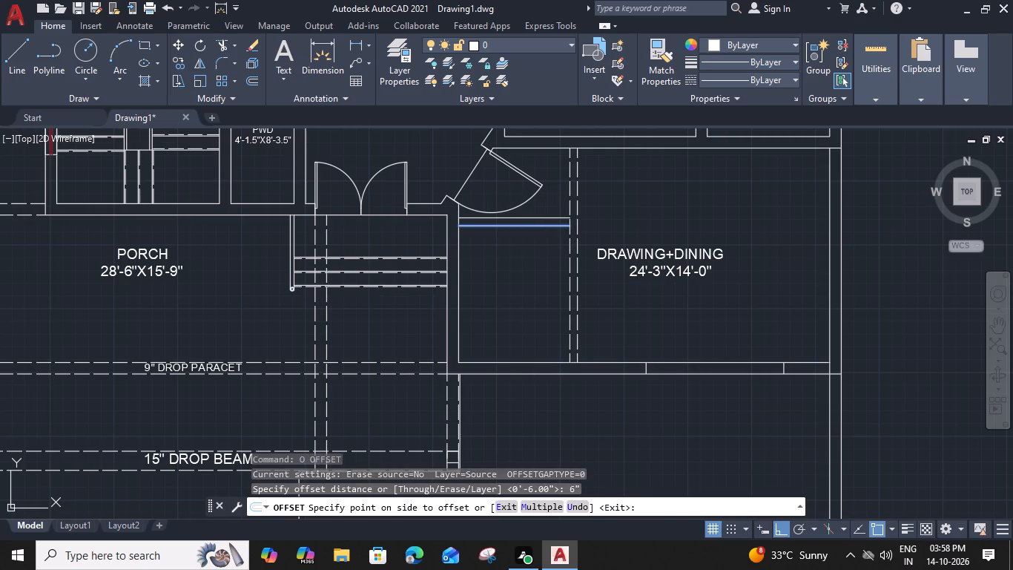
{"action": "left_click", "coordinate": [549, 194]}
{"action": "key", "text": "Escape"}
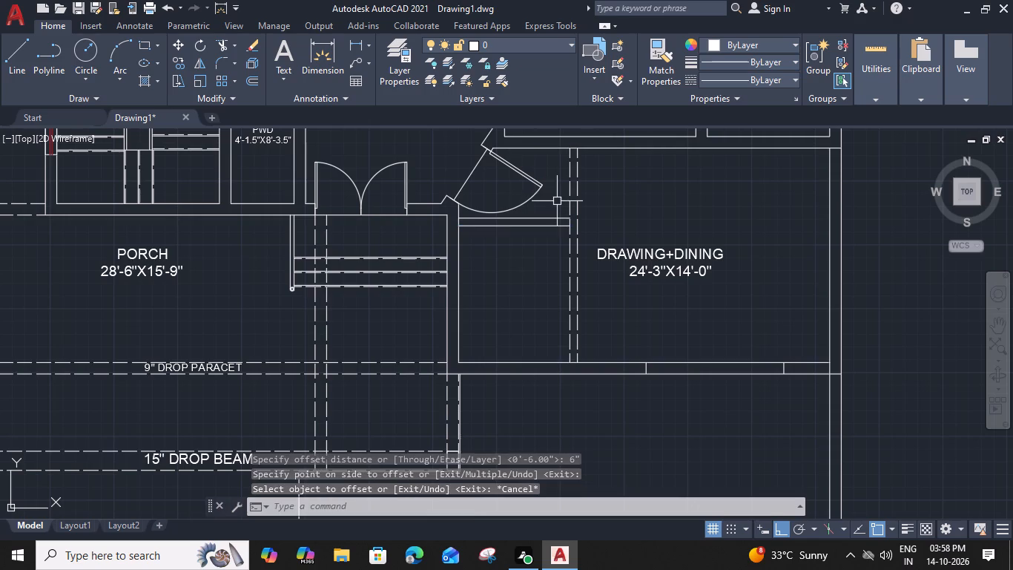
Set the linetype of both lines below the door swing to ACAD_ISO02W100.
{"action": "left_click", "coordinate": [562, 206]}
{"action": "left_click", "coordinate": [551, 242]}
{"action": "left_click", "coordinate": [791, 78]}
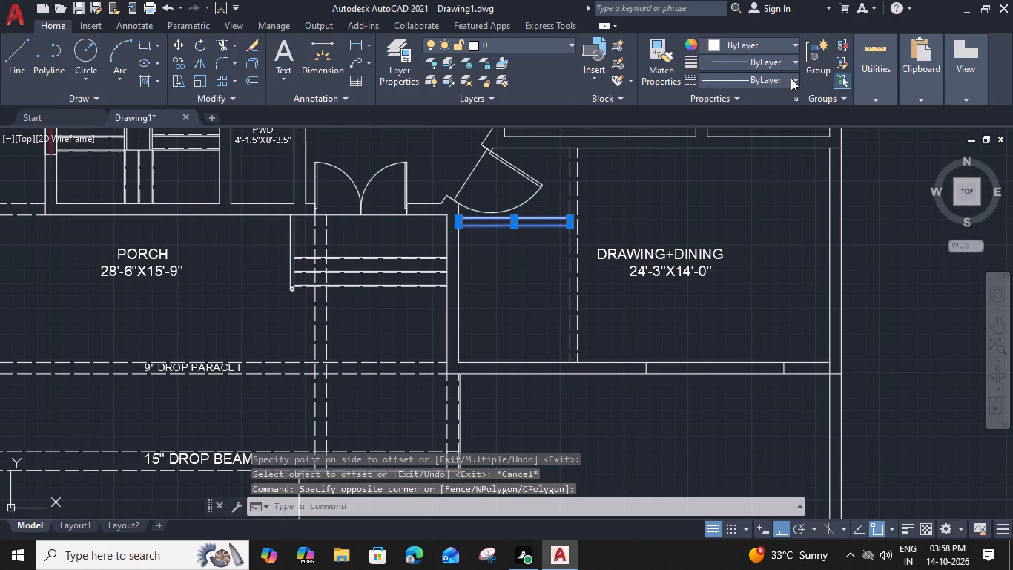
{"action": "left_click", "coordinate": [798, 136]}
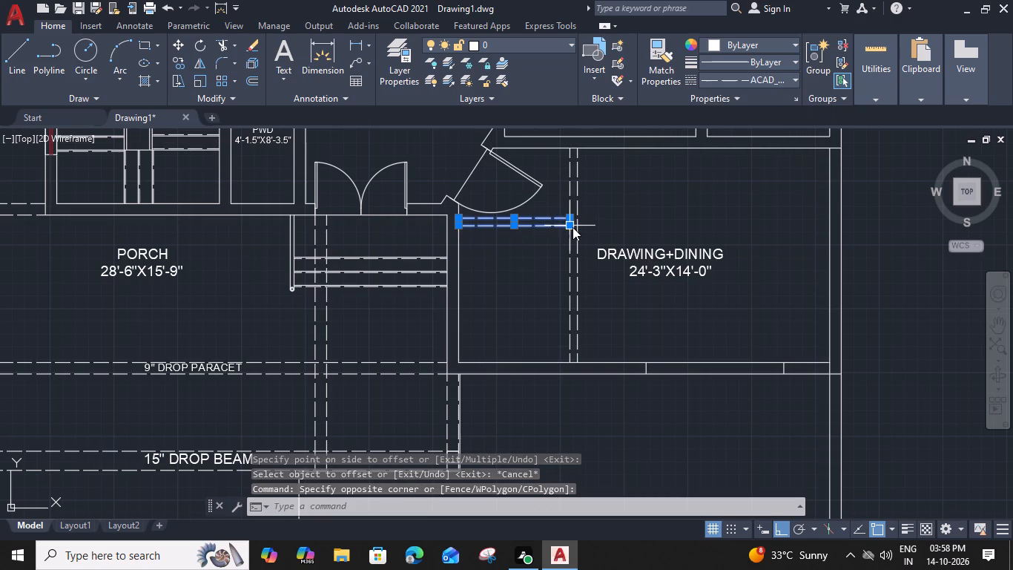
{"action": "left_click", "coordinate": [620, 208]}
{"action": "left_click", "coordinate": [767, 179]}
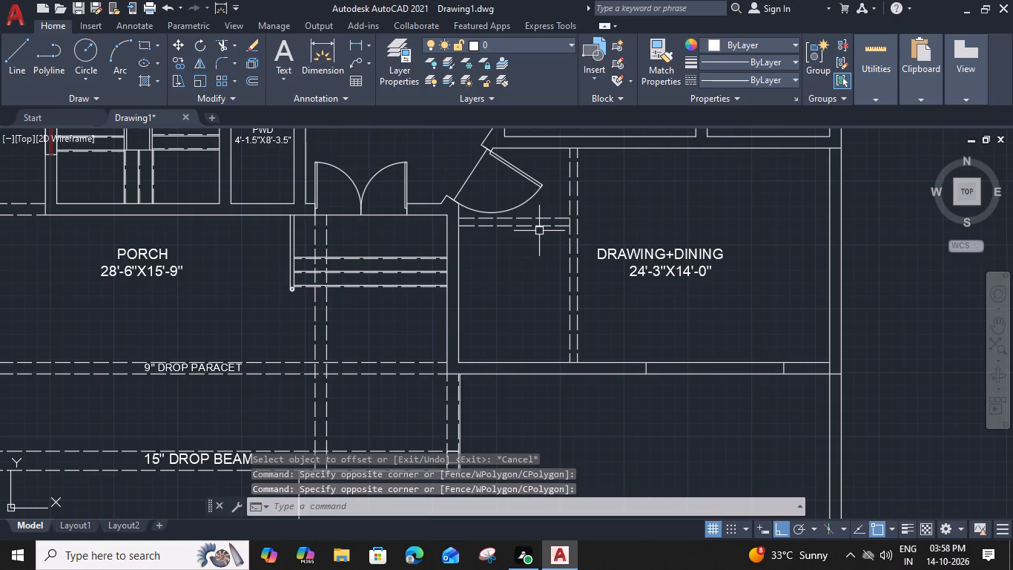
Trim the nearer room-crossing dashed line where the two dashed lines below the door swing meet it.
{"action": "type", "text": "TR"}
{"action": "key", "text": "space"}
{"action": "scroll", "coordinate": [557, 226], "scroll_direction": "up", "scroll_amount": 2}
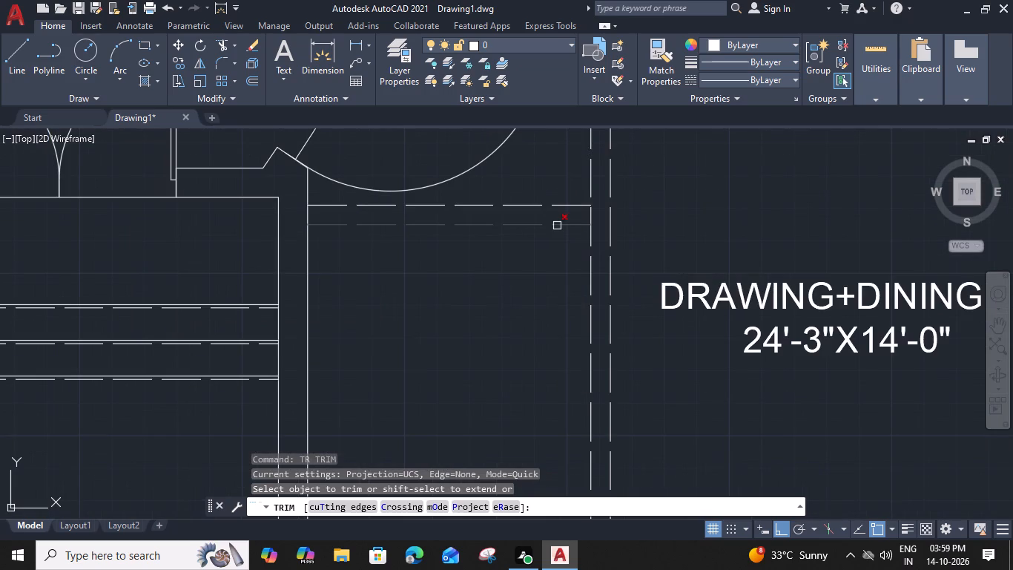
{"action": "left_click", "coordinate": [590, 219]}
{"action": "key", "text": "Escape"}
{"action": "scroll", "coordinate": [590, 219], "scroll_direction": "down", "scroll_amount": 4}
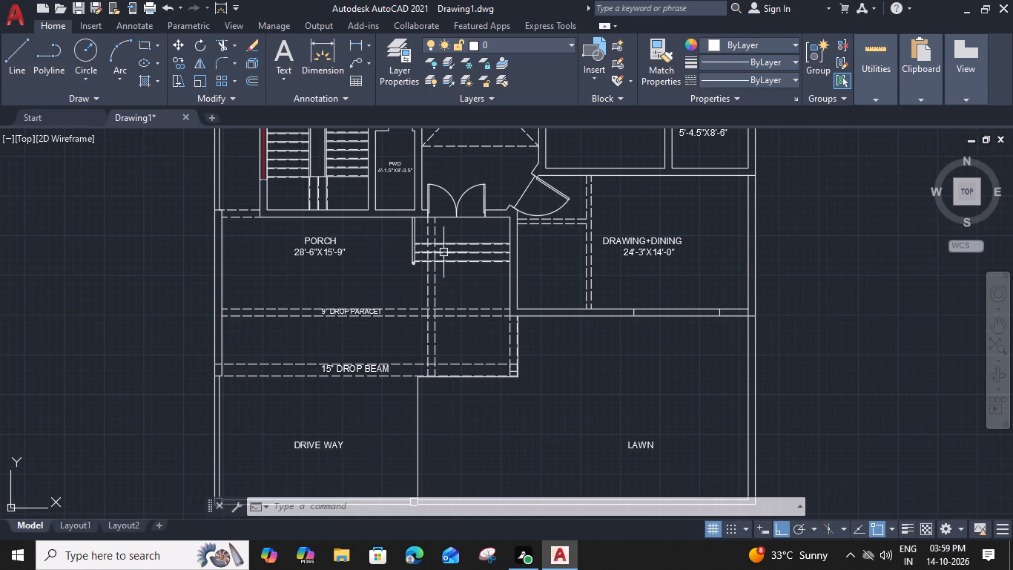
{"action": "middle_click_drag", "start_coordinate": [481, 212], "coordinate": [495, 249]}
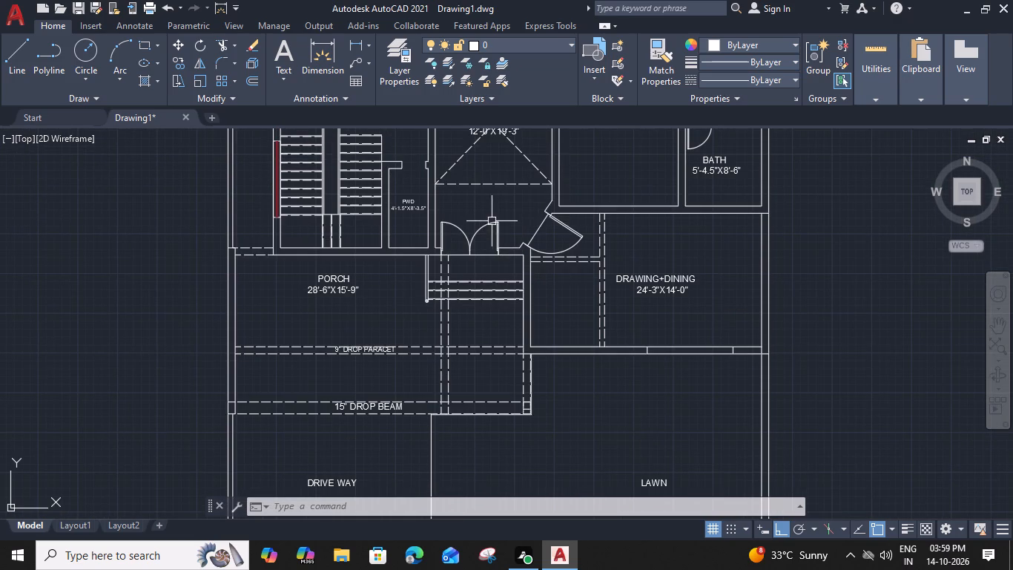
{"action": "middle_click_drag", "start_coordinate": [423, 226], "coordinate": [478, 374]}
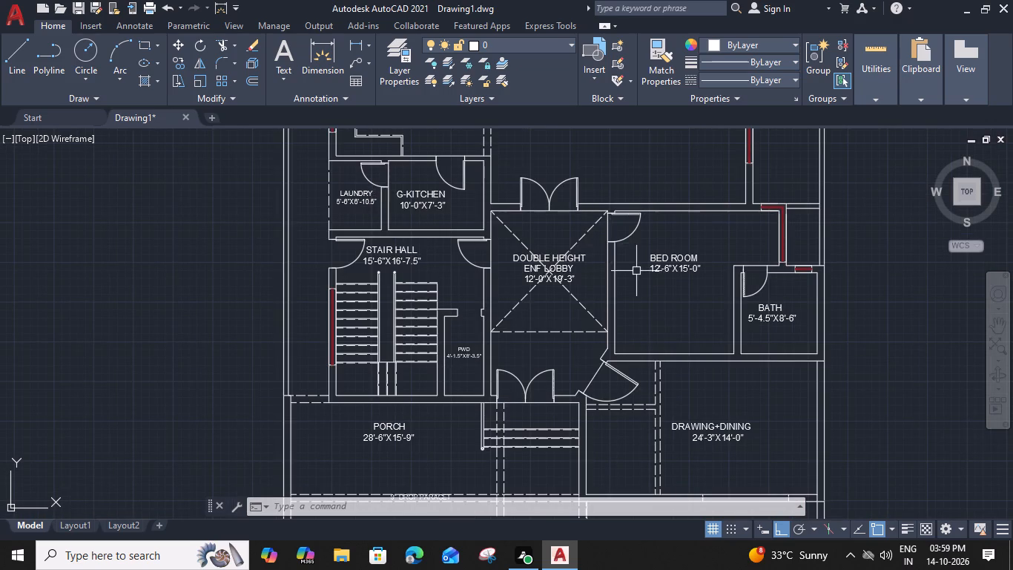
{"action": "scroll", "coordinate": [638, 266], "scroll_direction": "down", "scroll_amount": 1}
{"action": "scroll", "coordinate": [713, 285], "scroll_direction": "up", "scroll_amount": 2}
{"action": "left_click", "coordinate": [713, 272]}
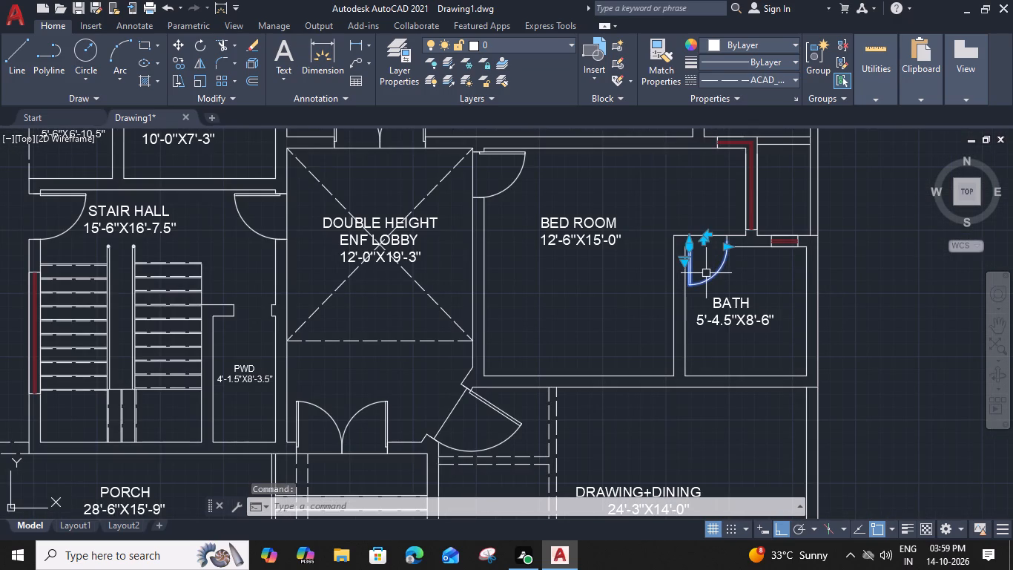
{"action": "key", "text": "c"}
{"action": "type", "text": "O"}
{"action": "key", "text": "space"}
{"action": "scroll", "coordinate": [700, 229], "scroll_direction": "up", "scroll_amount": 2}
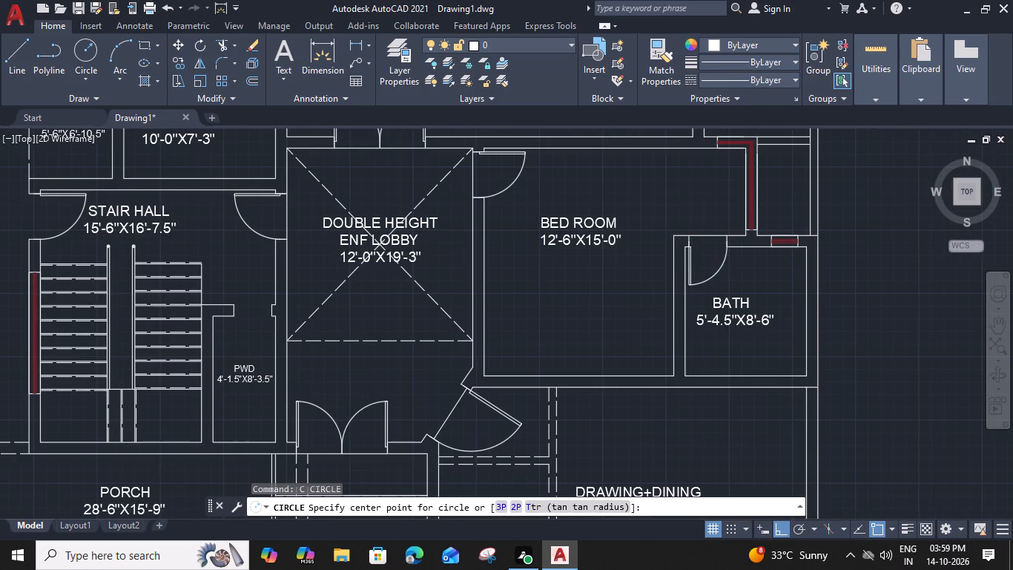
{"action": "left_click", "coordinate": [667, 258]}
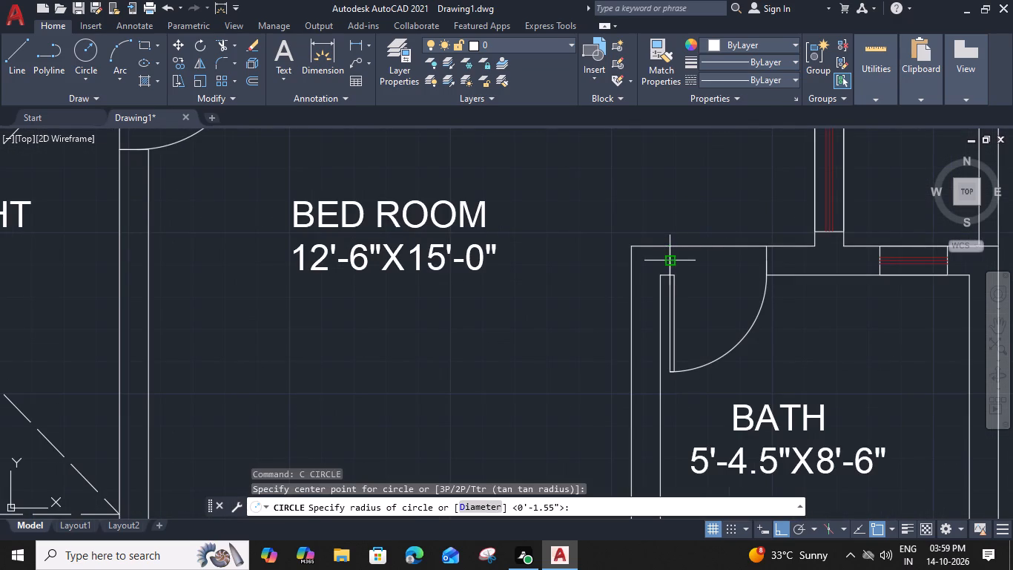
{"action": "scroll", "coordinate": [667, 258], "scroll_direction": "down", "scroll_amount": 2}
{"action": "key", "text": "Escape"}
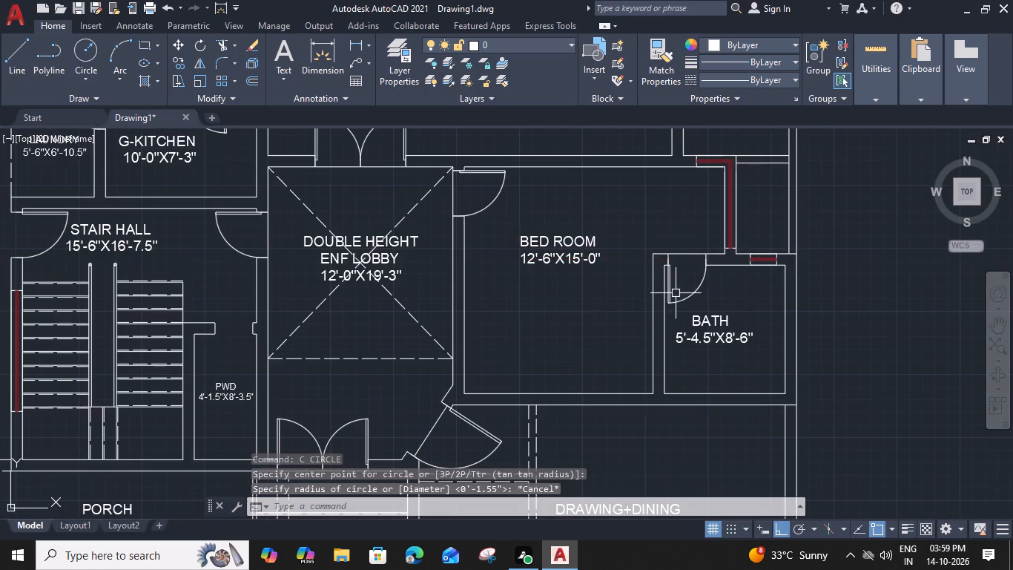
Copy the door of the 5'-4.5"X8'-6" bath into the PWD door opening beside the stairs.
{"action": "left_click", "coordinate": [688, 295]}
{"action": "key", "text": "c"}
{"action": "key", "text": "o"}
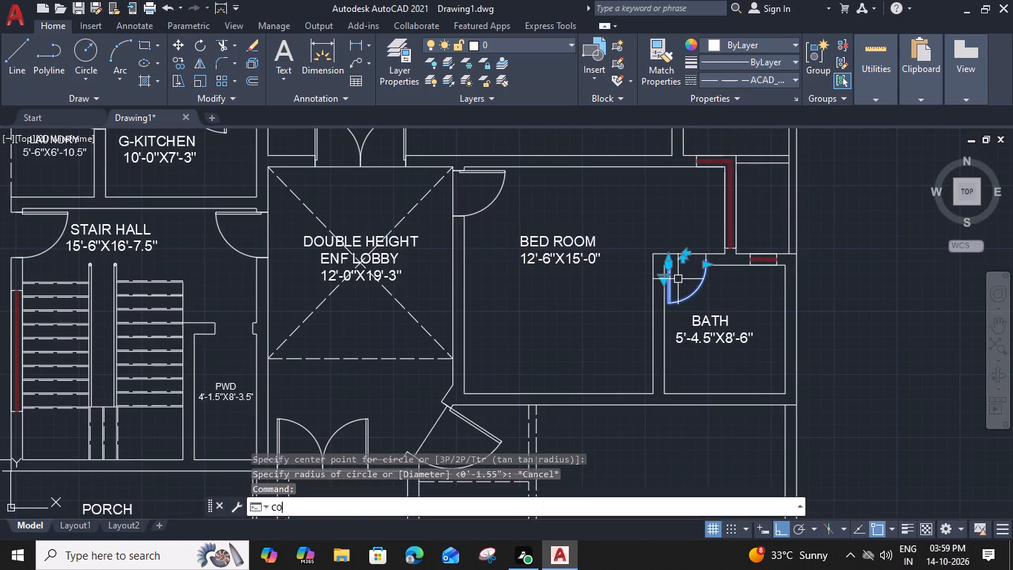
{"action": "key", "text": "space"}
{"action": "scroll", "coordinate": [670, 239], "scroll_direction": "up", "scroll_amount": 3}
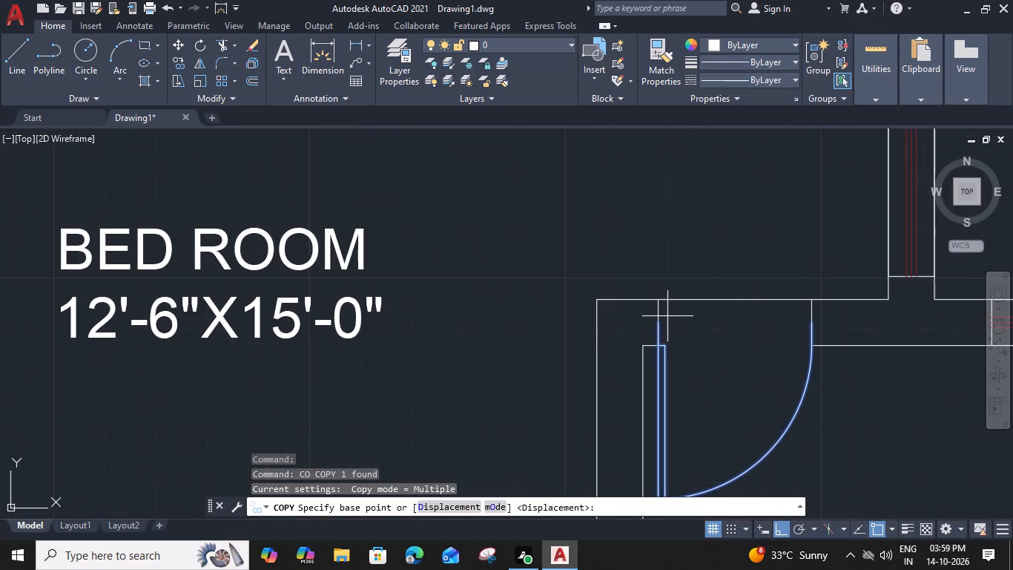
{"action": "left_click", "coordinate": [661, 320]}
{"action": "scroll", "coordinate": [661, 320], "scroll_direction": "down", "scroll_amount": 3}
{"action": "middle_click_drag", "start_coordinate": [518, 350], "coordinate": [731, 296]}
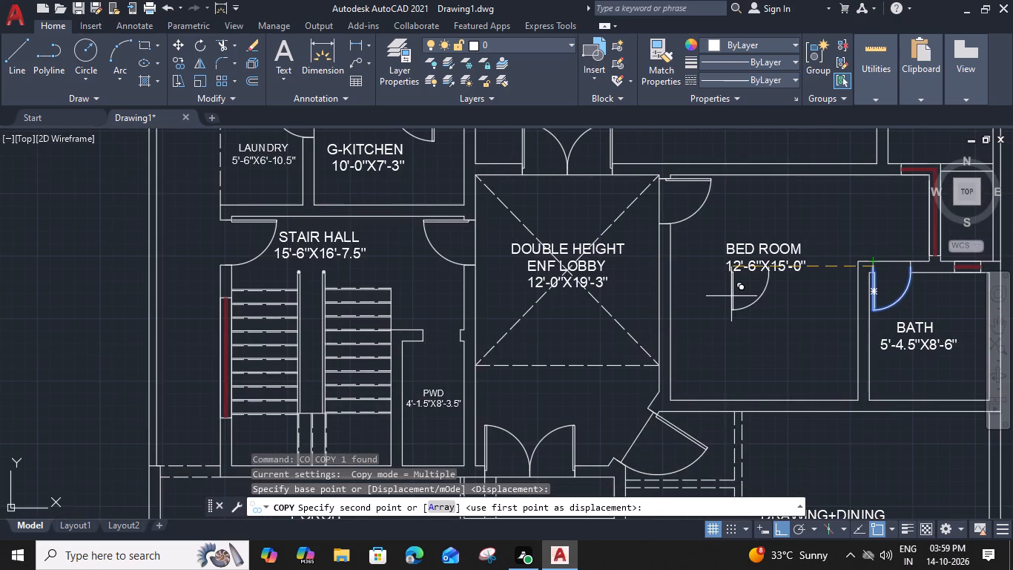
{"action": "scroll", "coordinate": [430, 337], "scroll_direction": "up", "scroll_amount": 1}
{"action": "left_click", "coordinate": [417, 327]}
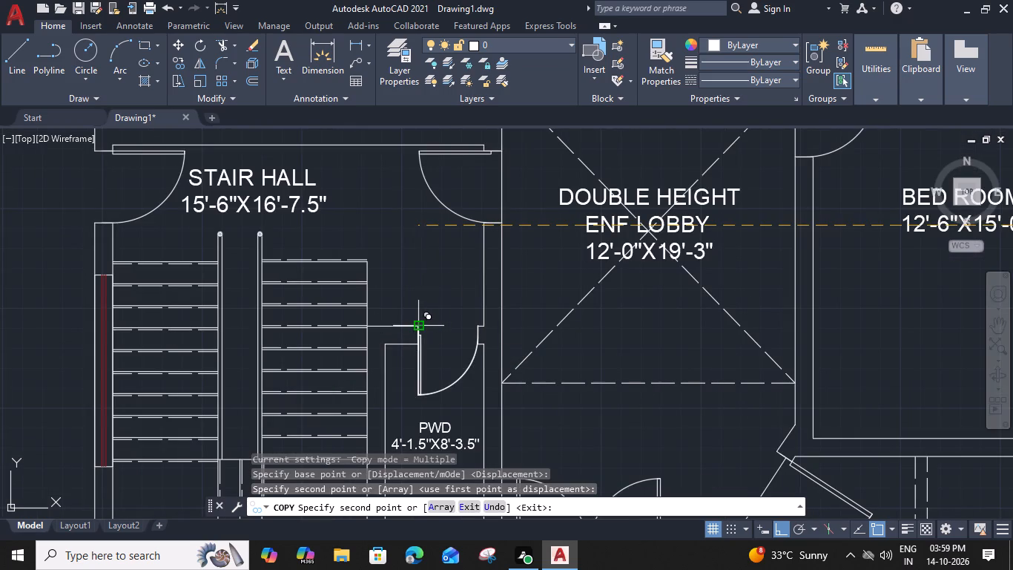
{"action": "key", "text": "Escape"}
Flip the PWD door so its leaf hinges on the lobby side of the opening.
{"action": "left_click", "coordinate": [421, 369]}
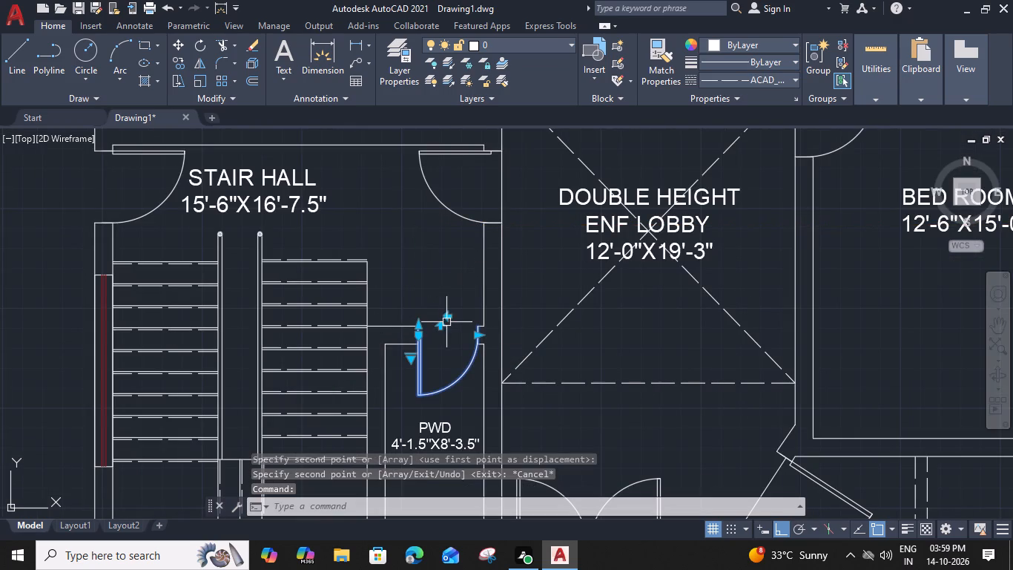
{"action": "left_click", "coordinate": [446, 318]}
{"action": "key", "text": "Escape"}
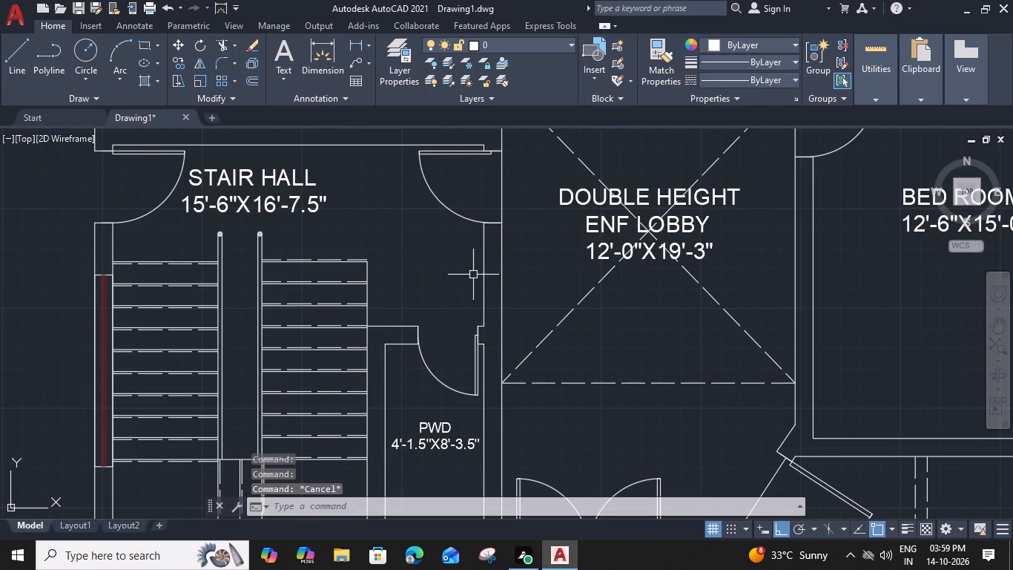
Draw two lines in linetype ACAD_ISO02W100 across the opening between the 7'-7.5"X5'-3" dress and the 18'-0"X15'-0" bedroom, one along each wall face.
{"action": "scroll", "coordinate": [627, 361], "scroll_direction": "down", "scroll_amount": 2}
{"action": "middle_click_drag", "start_coordinate": [630, 371], "coordinate": [630, 336]}
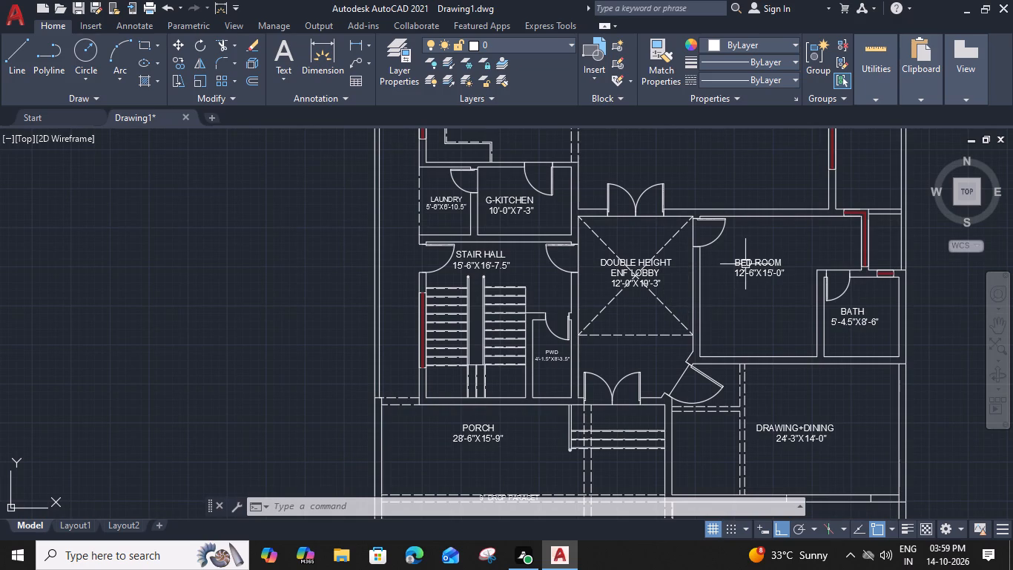
{"action": "middle_click_drag", "start_coordinate": [762, 252], "coordinate": [653, 317]}
{"action": "middle_click_drag", "start_coordinate": [694, 204], "coordinate": [679, 299]}
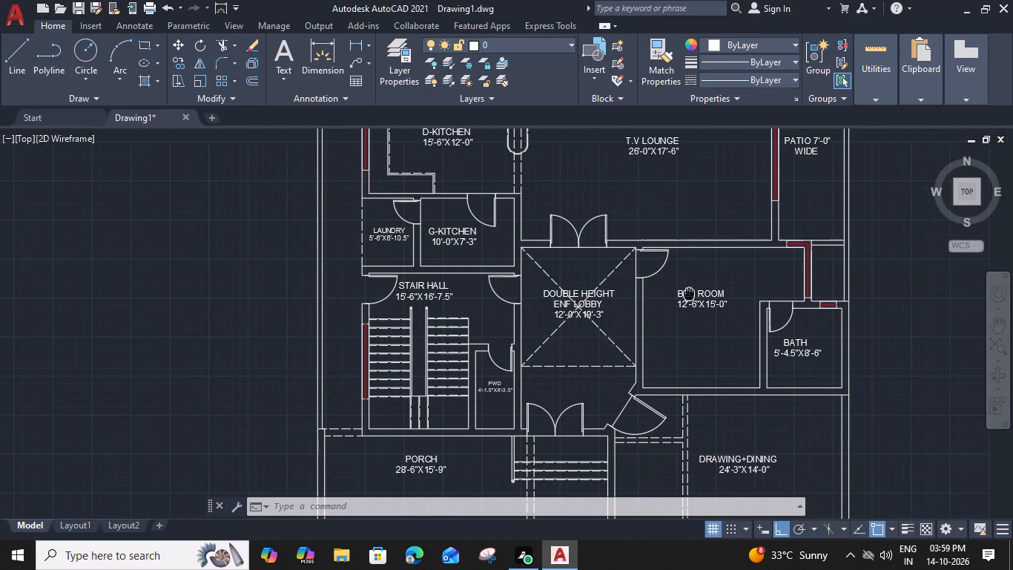
{"action": "middle_click_drag", "start_coordinate": [679, 299], "coordinate": [692, 332]}
{"action": "scroll", "coordinate": [602, 260], "scroll_direction": "down", "scroll_amount": 1}
{"action": "middle_click_drag", "start_coordinate": [593, 235], "coordinate": [608, 296]}
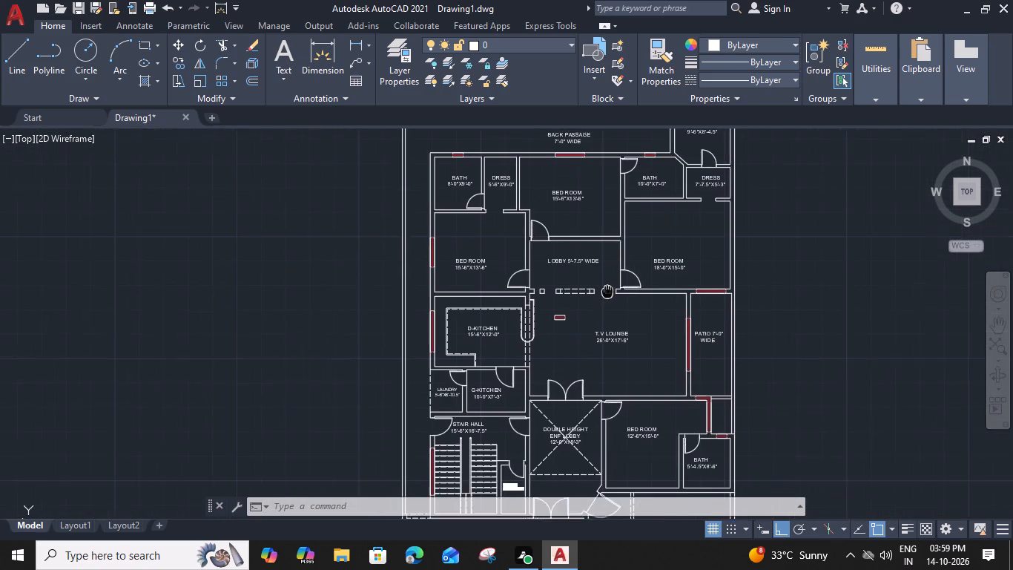
{"action": "middle_click_drag", "start_coordinate": [608, 296], "coordinate": [615, 319]}
{"action": "scroll", "coordinate": [714, 240], "scroll_direction": "up", "scroll_amount": 3}
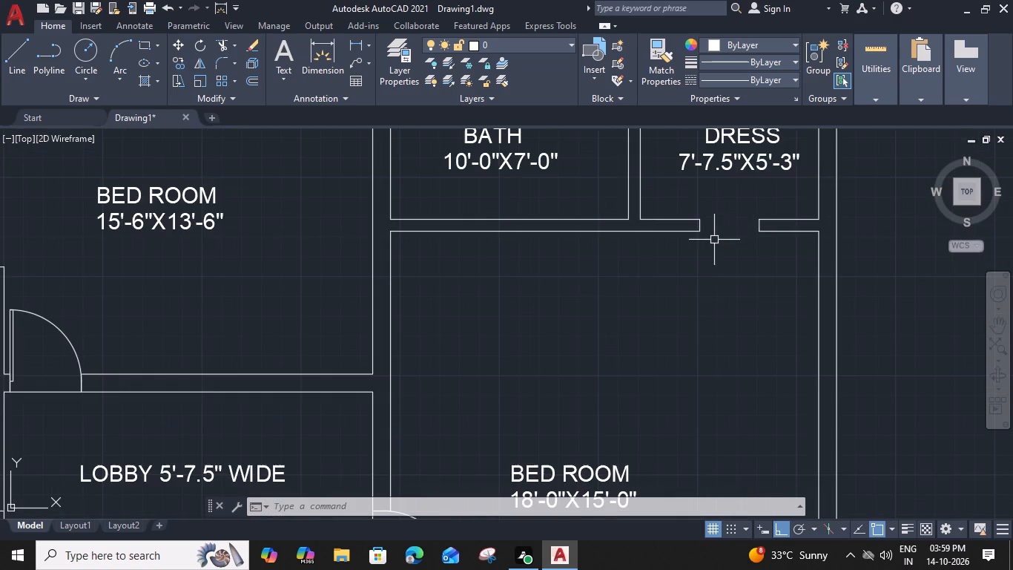
{"action": "left_click", "coordinate": [798, 79]}
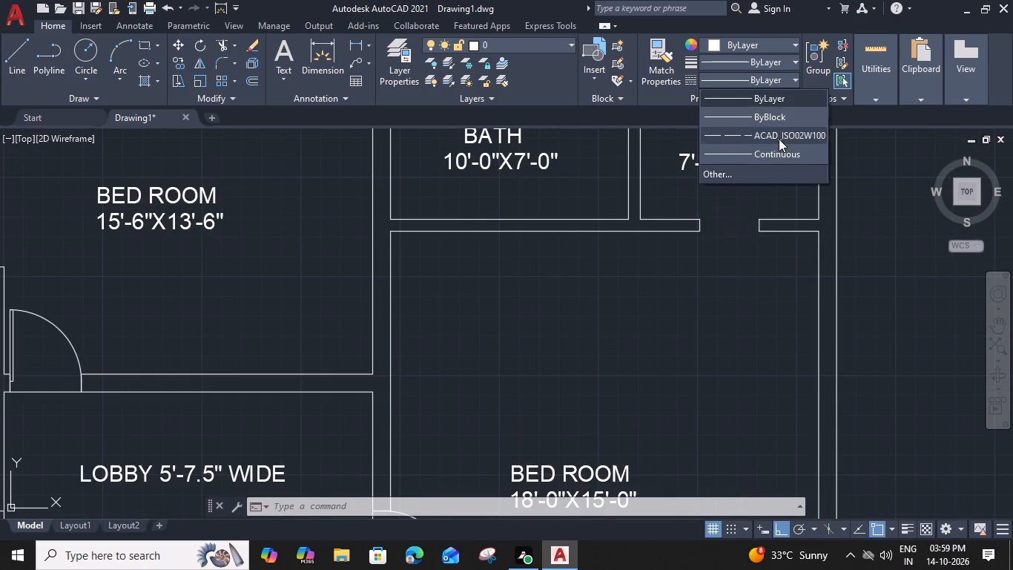
{"action": "left_click", "coordinate": [779, 140]}
{"action": "type", "text": "L"}
{"action": "key", "text": "space"}
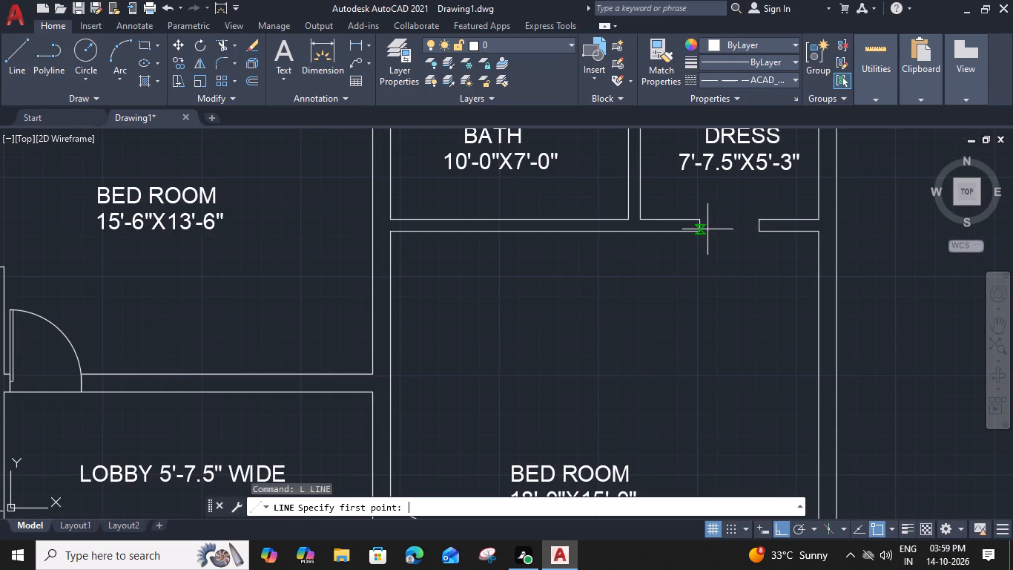
{"action": "scroll", "coordinate": [705, 234], "scroll_direction": "up", "scroll_amount": 1}
{"action": "left_click", "coordinate": [699, 229]}
{"action": "left_click", "coordinate": [791, 231]}
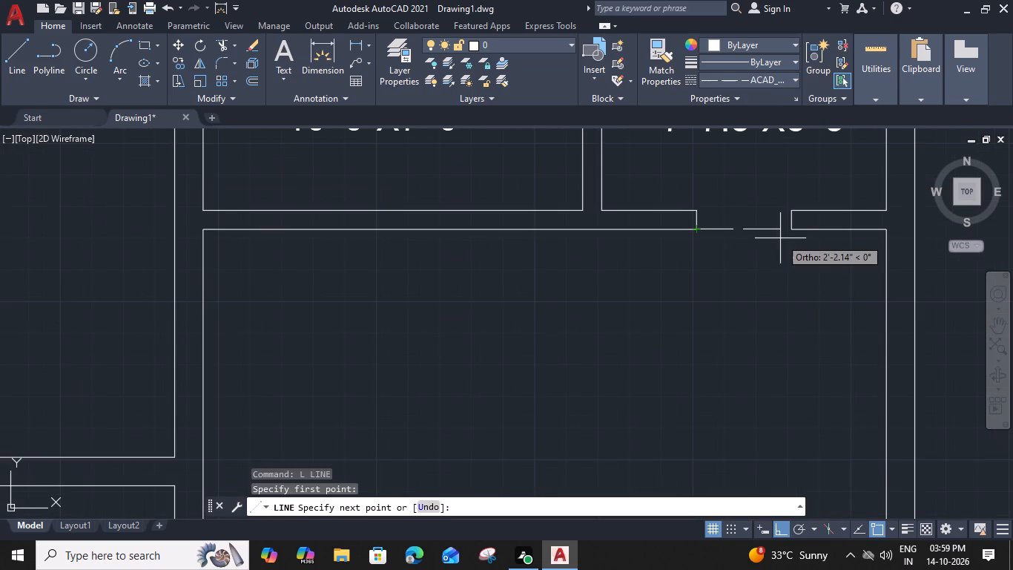
{"action": "key", "text": "space"}
{"action": "key", "text": "space"}
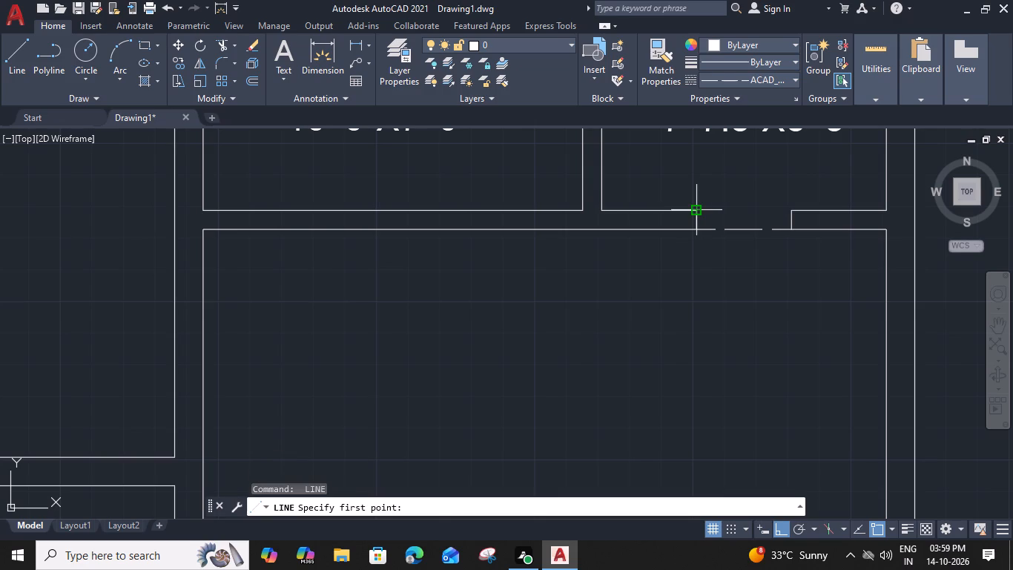
{"action": "left_click", "coordinate": [696, 208]}
{"action": "left_click", "coordinate": [792, 213]}
{"action": "key", "text": "space"}
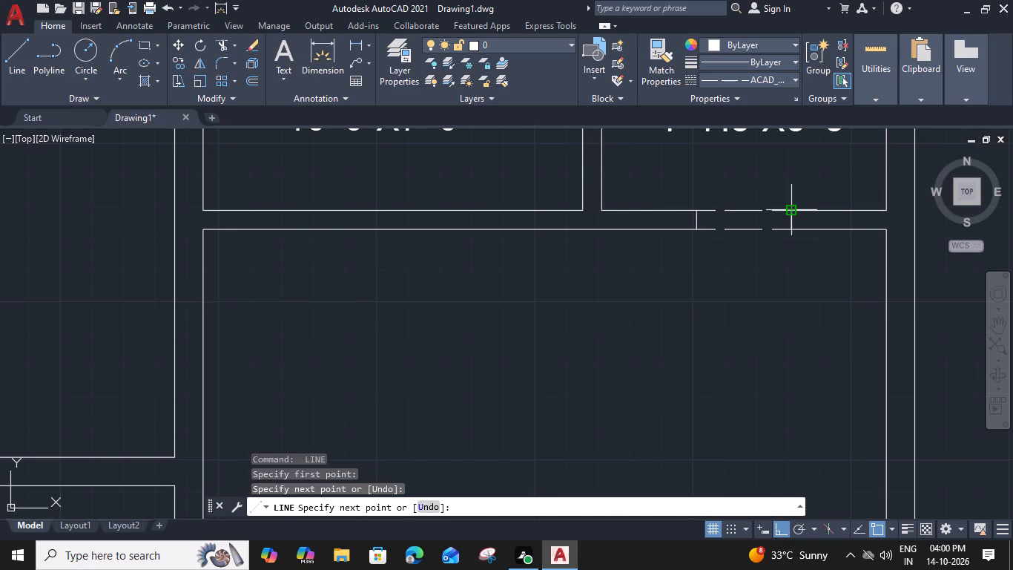
Insert the Bed - Queen block from DesignCenter's Home - Space Planner drawing into the T.V lounge.
{"action": "scroll", "coordinate": [461, 266], "scroll_direction": "down", "scroll_amount": 1}
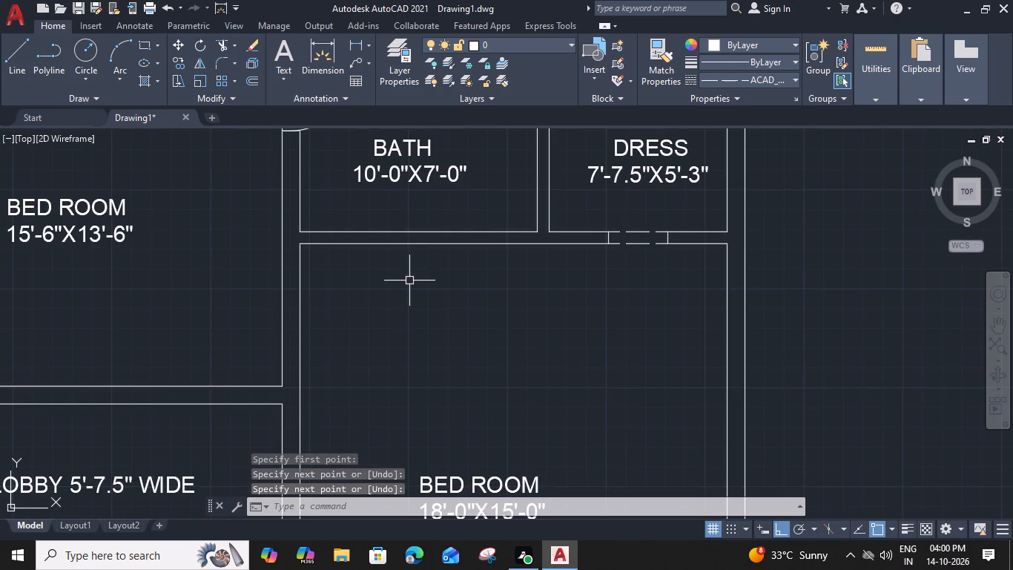
{"action": "scroll", "coordinate": [422, 260], "scroll_direction": "down", "scroll_amount": 2}
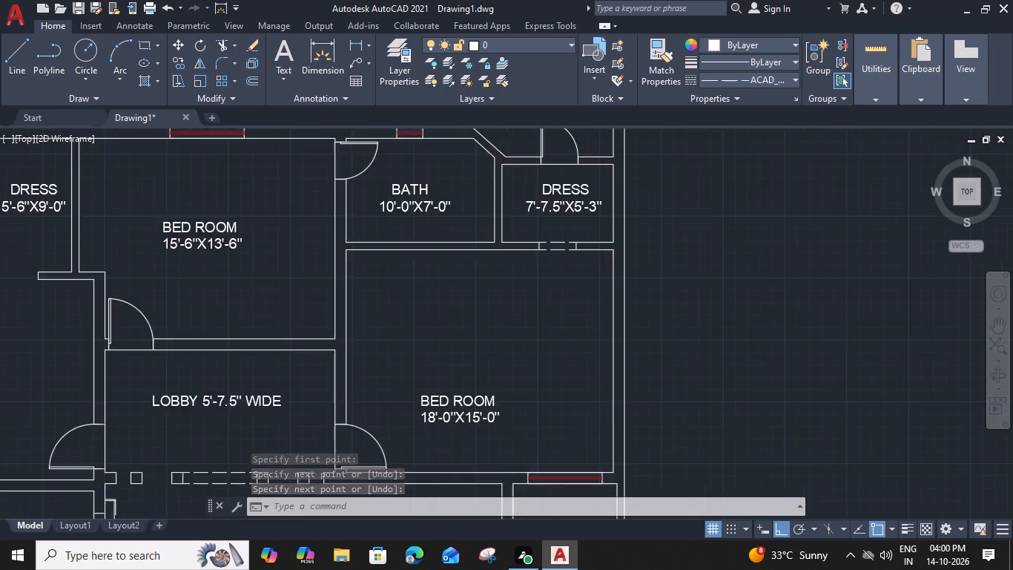
{"action": "middle_click_drag", "start_coordinate": [429, 264], "coordinate": [484, 330]}
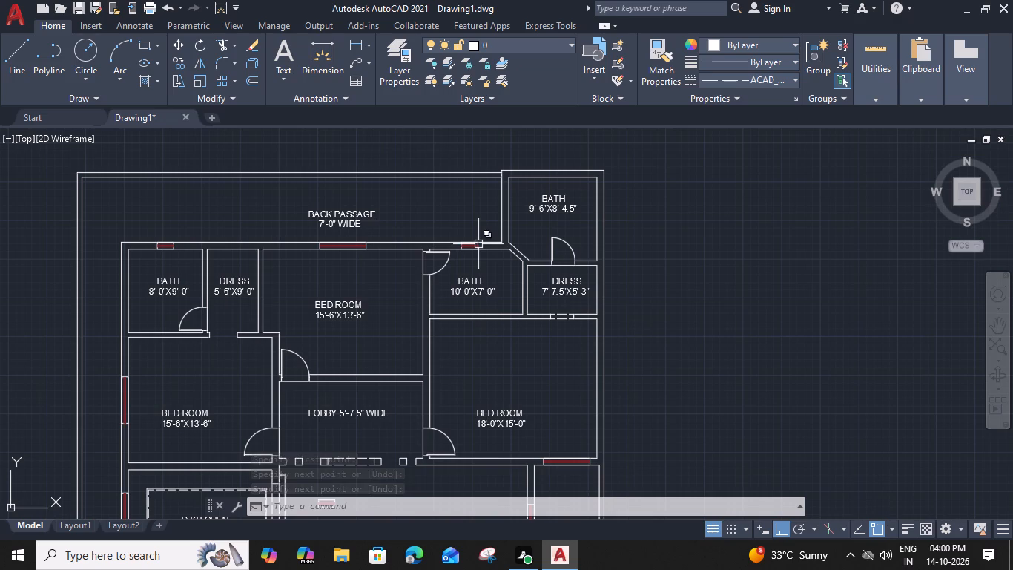
{"action": "middle_click_drag", "start_coordinate": [503, 367], "coordinate": [603, 320]}
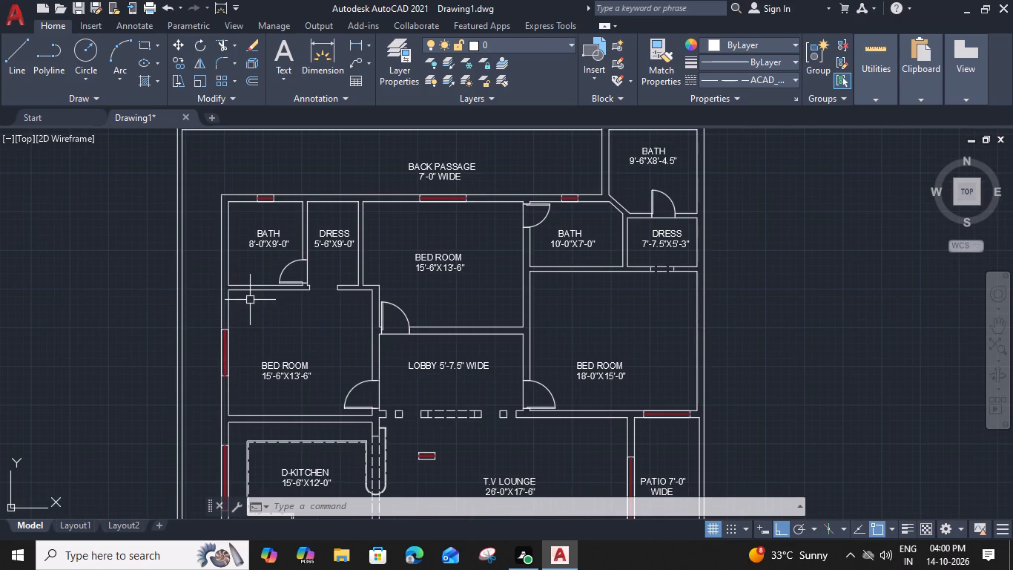
{"action": "key", "text": "ctrl+2"}
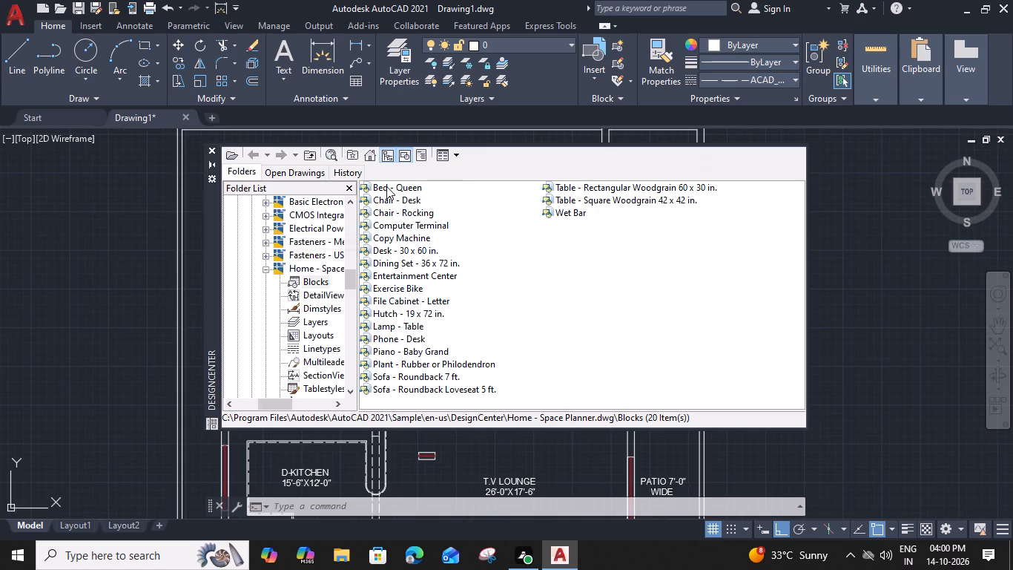
{"action": "left_click", "coordinate": [387, 185]}
{"action": "left_click_drag", "start_coordinate": [387, 185], "coordinate": [525, 451]}
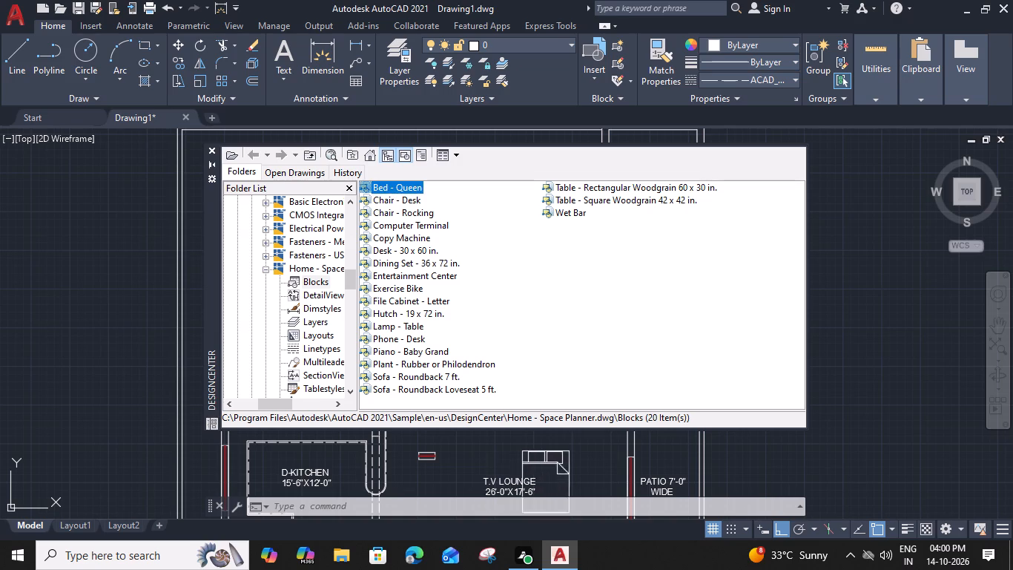
{"action": "left_click_drag", "start_coordinate": [525, 451], "coordinate": [542, 442]}
{"action": "left_click", "coordinate": [214, 150]}
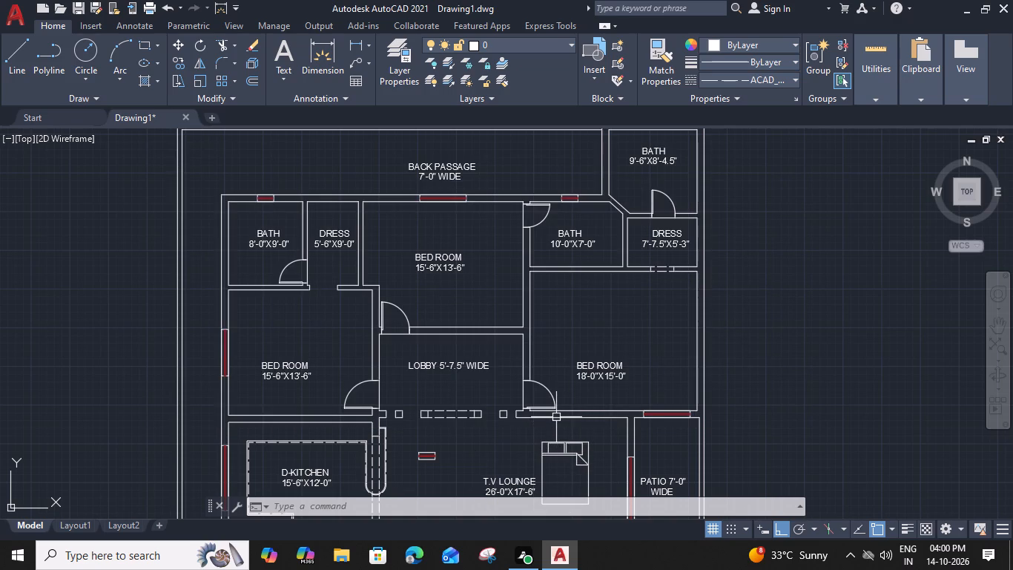
Move the queen bed into the 18'-0"X15'-0" bedroom, with its head against the wall shared with the 10'-0"X7'-0" bath.
{"action": "left_click", "coordinate": [566, 442]}
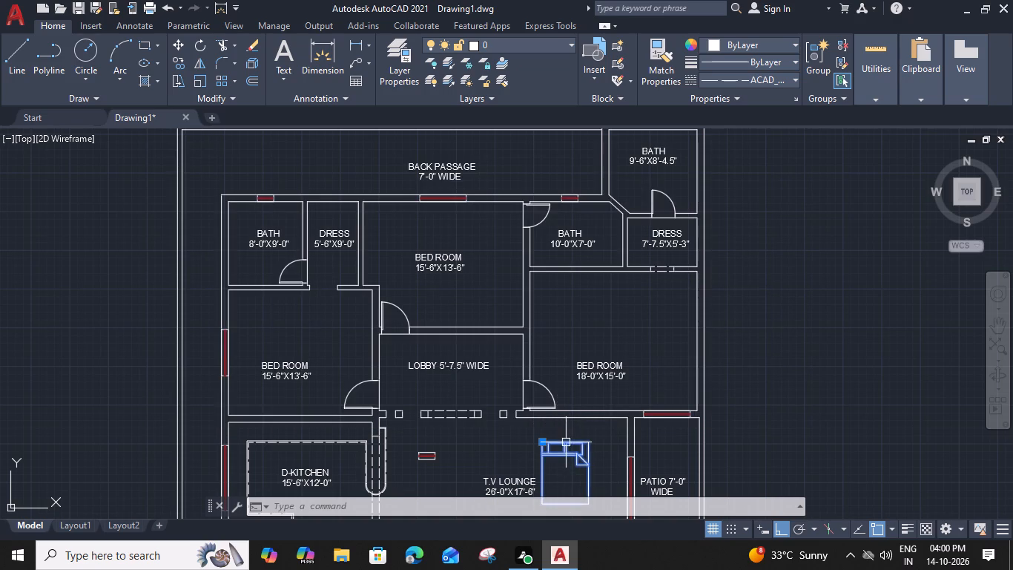
{"action": "key", "text": "m"}
{"action": "key", "text": "space"}
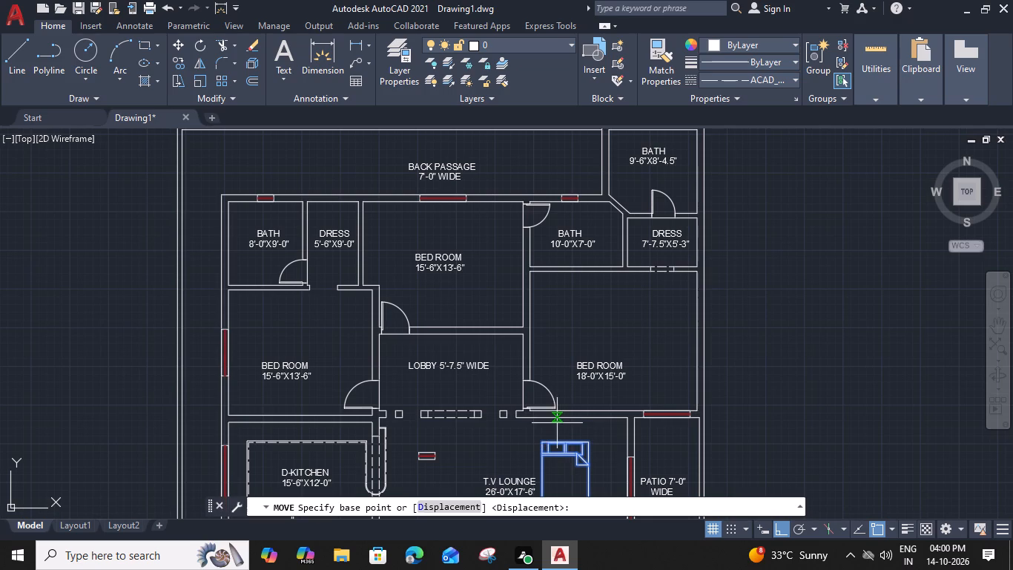
{"action": "scroll", "coordinate": [560, 442], "scroll_direction": "up", "scroll_amount": 2}
{"action": "left_click", "coordinate": [571, 443]}
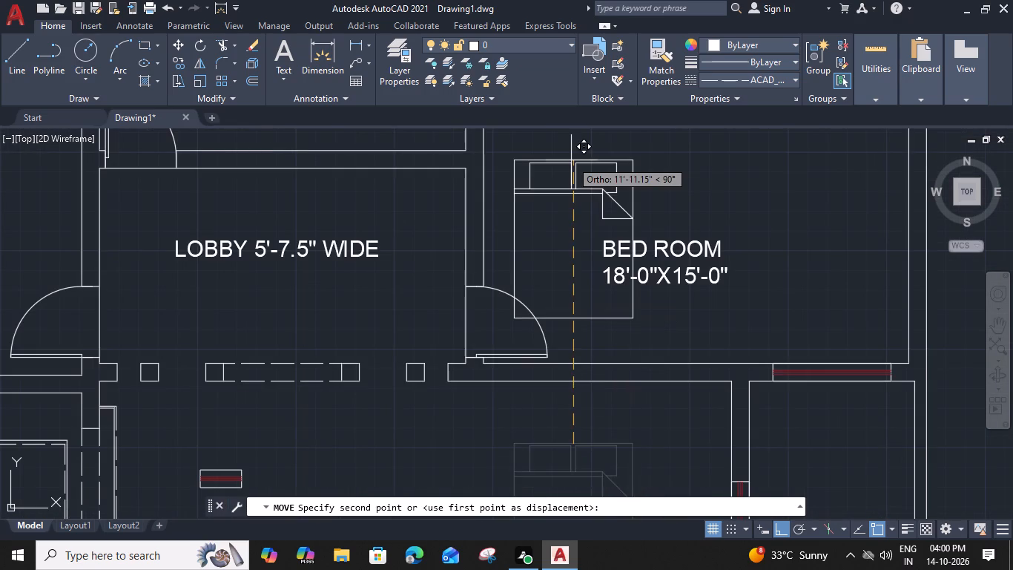
{"action": "middle_click_drag", "start_coordinate": [575, 163], "coordinate": [555, 326]}
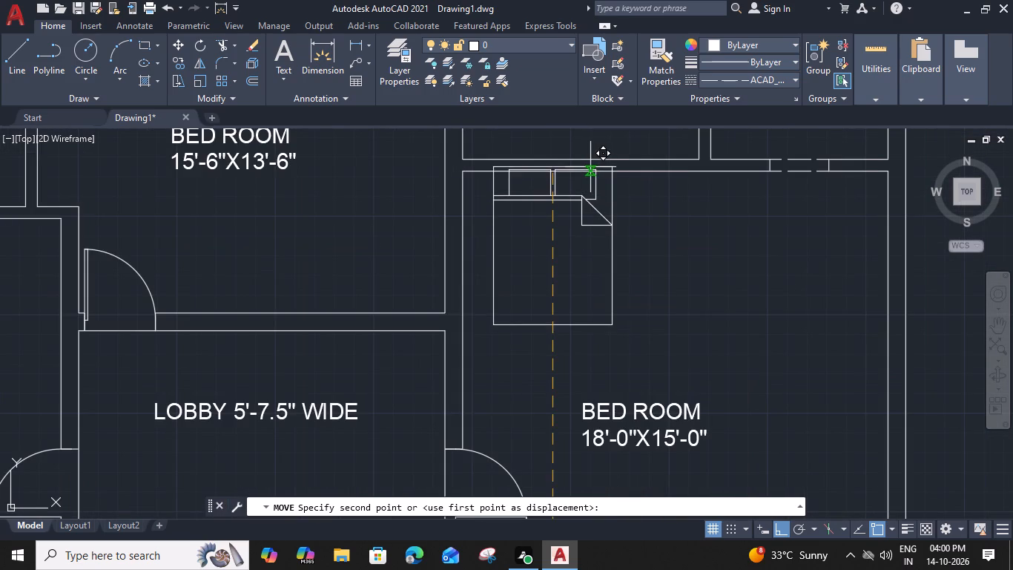
{"action": "left_click", "coordinate": [591, 174]}
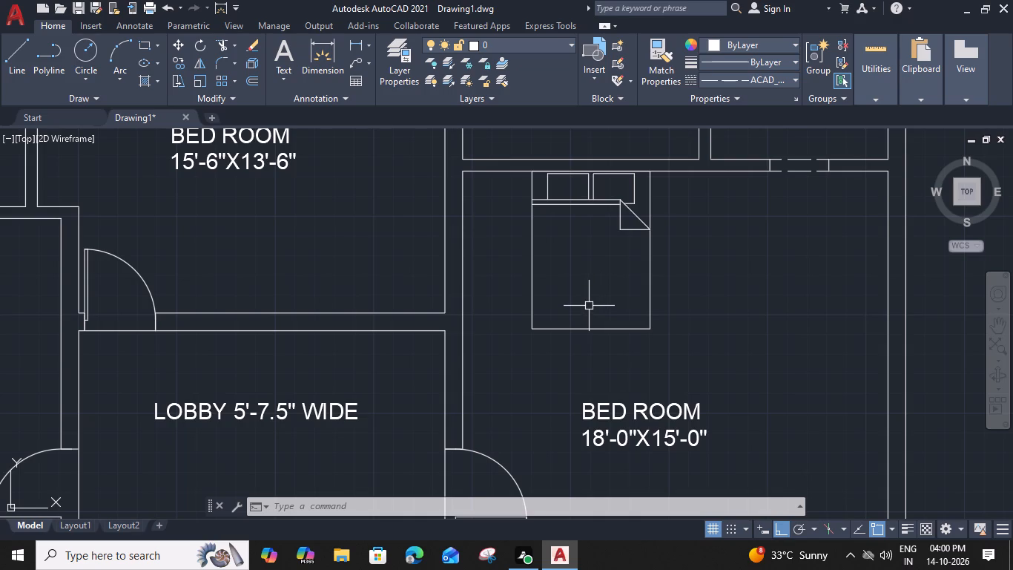
Copy the queen bed from the 18'-0"X15'-0" bedroom into the 15'-6"X13'-6" bedroom beside the 10'-0"X7'-0" bath.
{"action": "left_click", "coordinate": [589, 306]}
{"action": "left_click", "coordinate": [518, 357]}
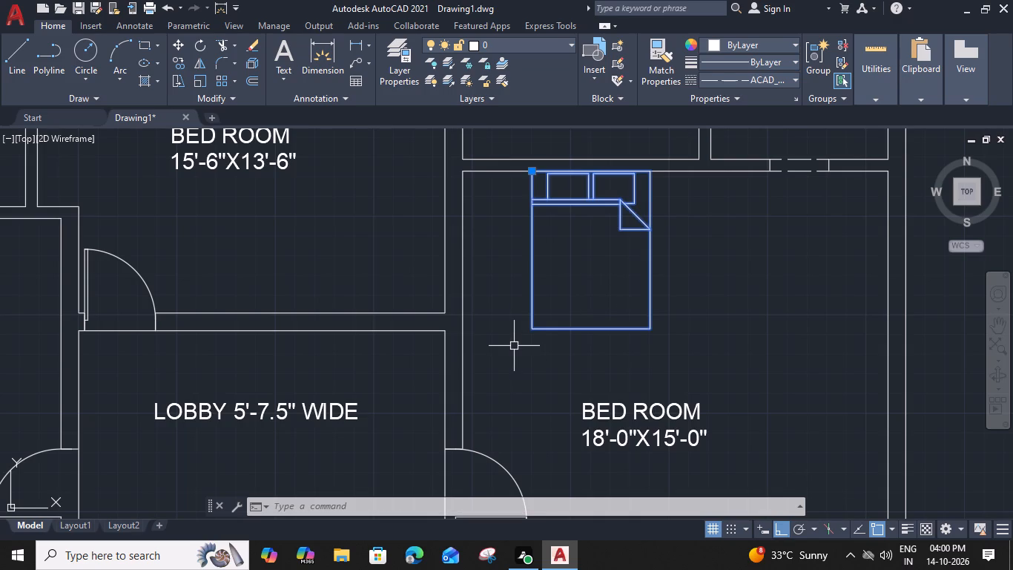
{"action": "type", "text": "CO"}
{"action": "key", "text": "space"}
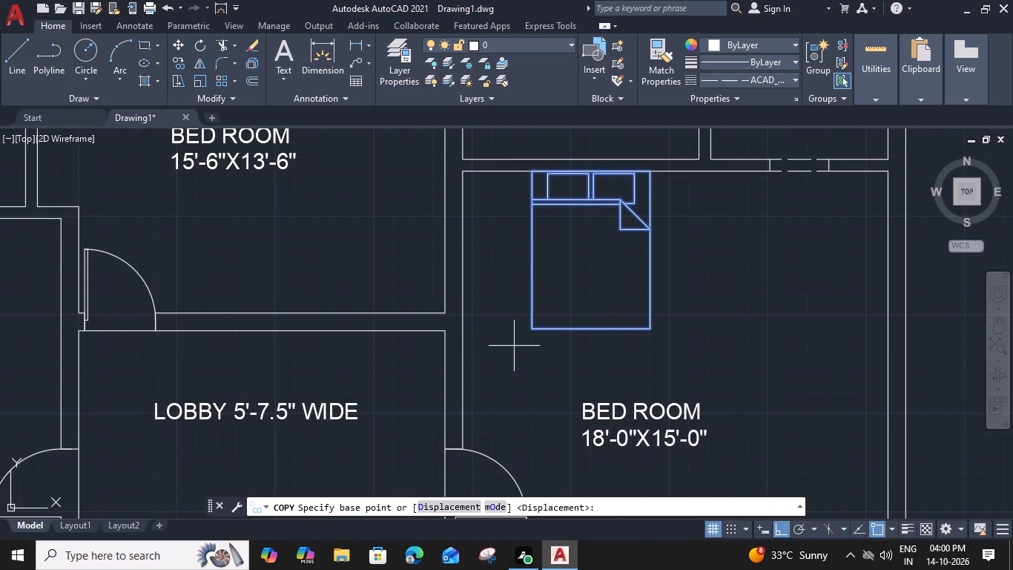
{"action": "left_click", "coordinate": [590, 168]}
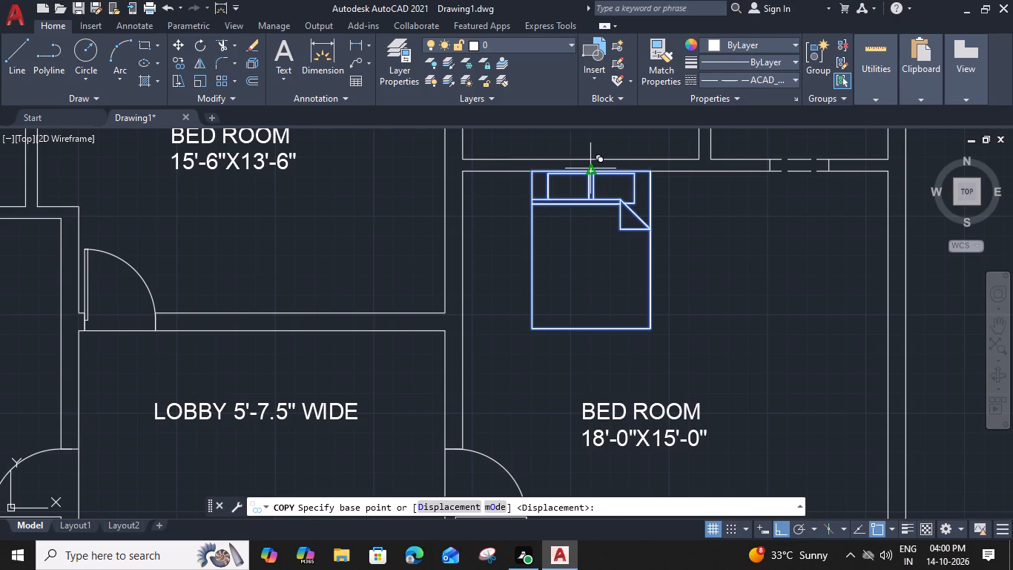
{"action": "middle_click_drag", "start_coordinate": [376, 190], "coordinate": [487, 322]}
{"action": "scroll", "coordinate": [488, 324], "scroll_direction": "down", "scroll_amount": 1}
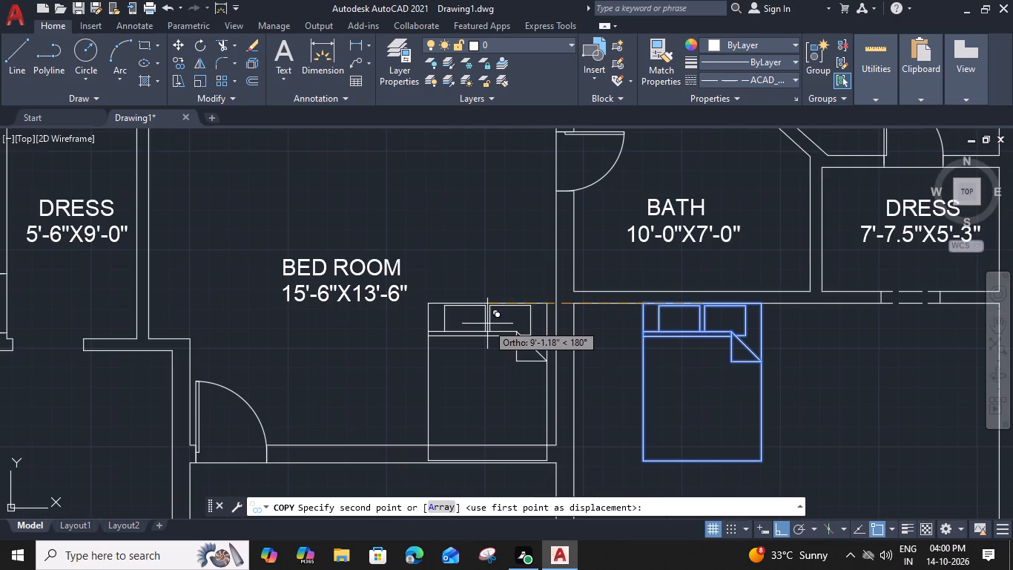
{"action": "left_click", "coordinate": [470, 304]}
{"action": "key", "text": "Escape"}
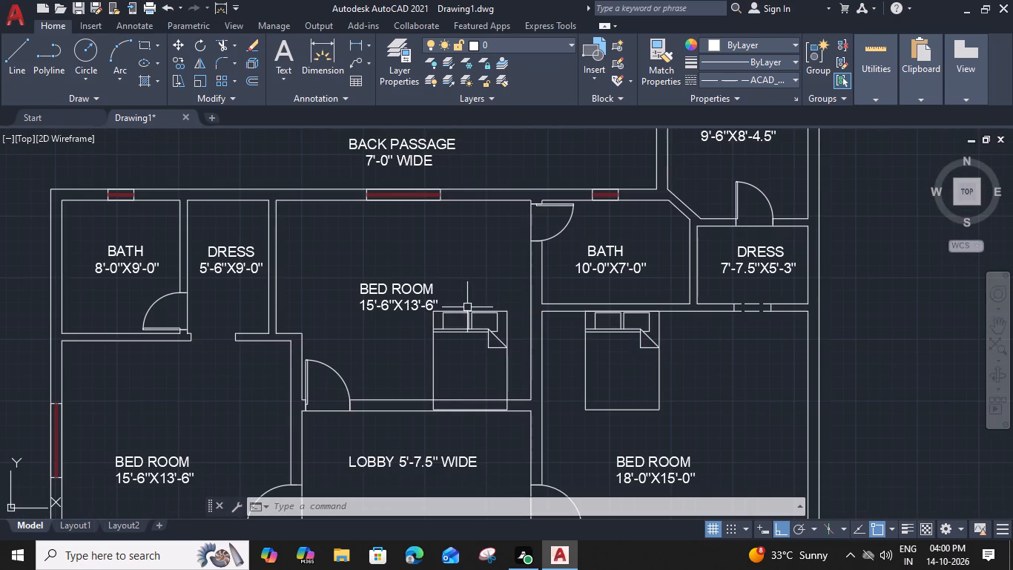
Rotate the copied bed 270° about its head-end corner so its head faces the 10'-0"X7'-0" bath side.
{"action": "left_click", "coordinate": [468, 307]}
{"action": "left_click", "coordinate": [457, 338]}
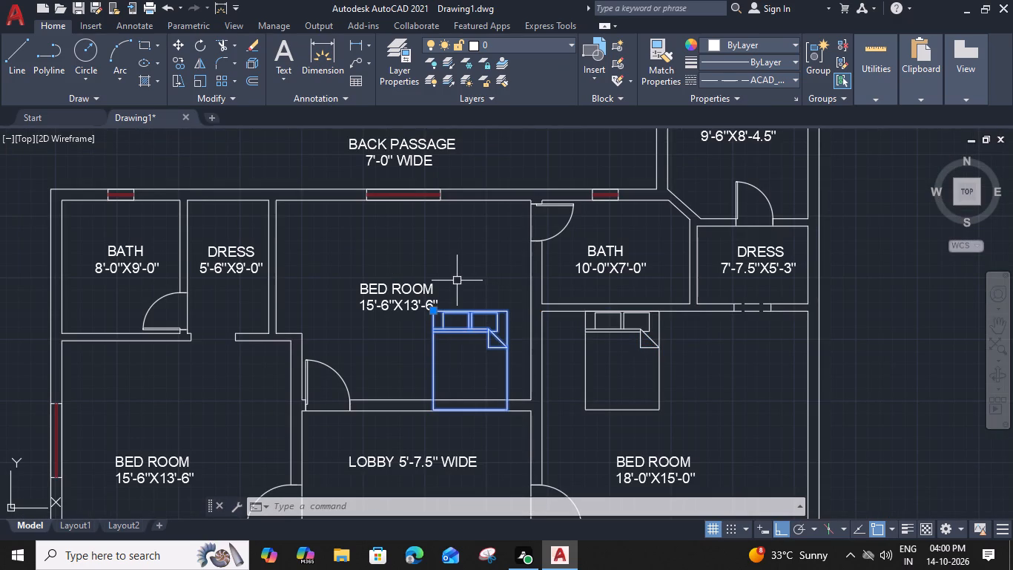
{"action": "type", "text": "RO"}
{"action": "key", "text": "space"}
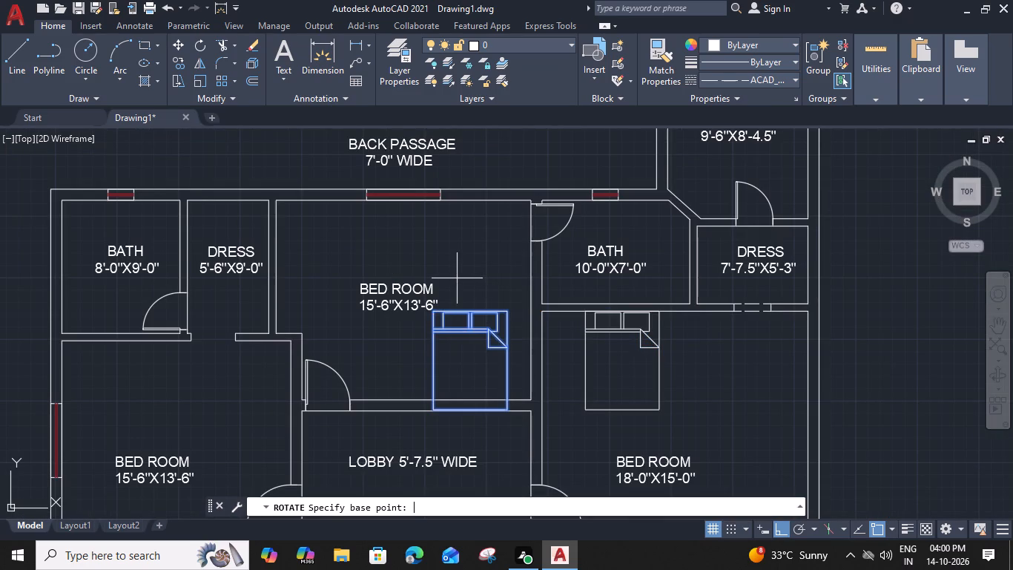
{"action": "left_click", "coordinate": [509, 309]}
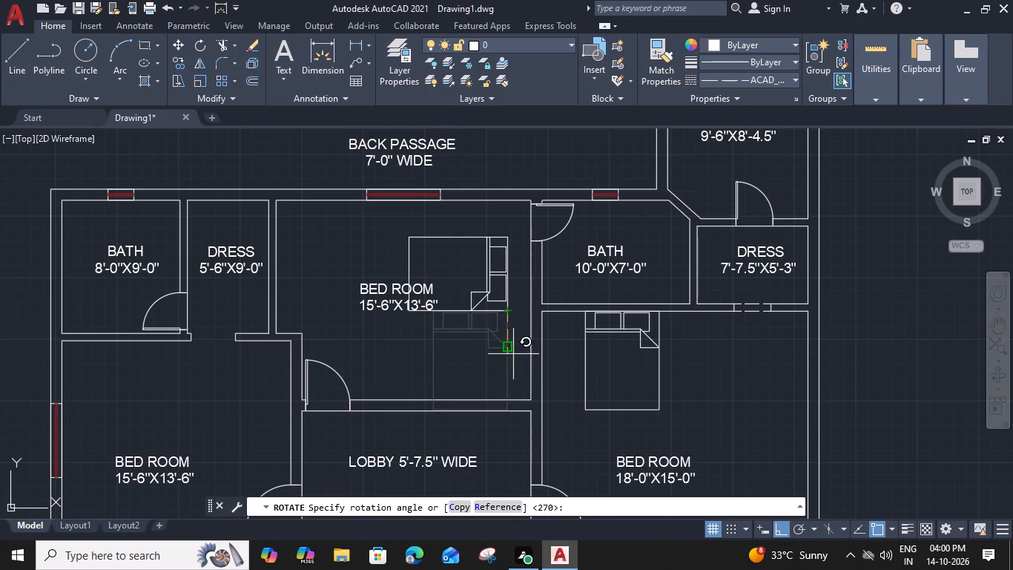
{"action": "scroll", "coordinate": [509, 341], "scroll_direction": "up", "scroll_amount": 3}
{"action": "left_click", "coordinate": [503, 317]}
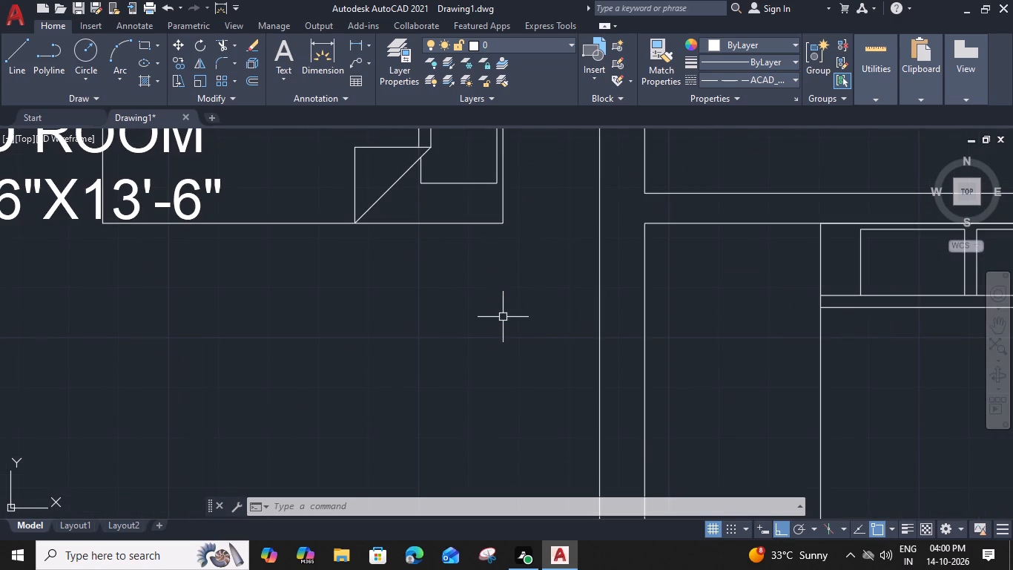
Move the rotated bed by its head-edge midpoint against the bedroom wall on the 10'-0"X7'-0" bath side, below the bath door.
{"action": "scroll", "coordinate": [502, 304], "scroll_direction": "down", "scroll_amount": 1}
{"action": "middle_click_drag", "start_coordinate": [501, 305], "coordinate": [529, 422]}
{"action": "left_click", "coordinate": [530, 358]}
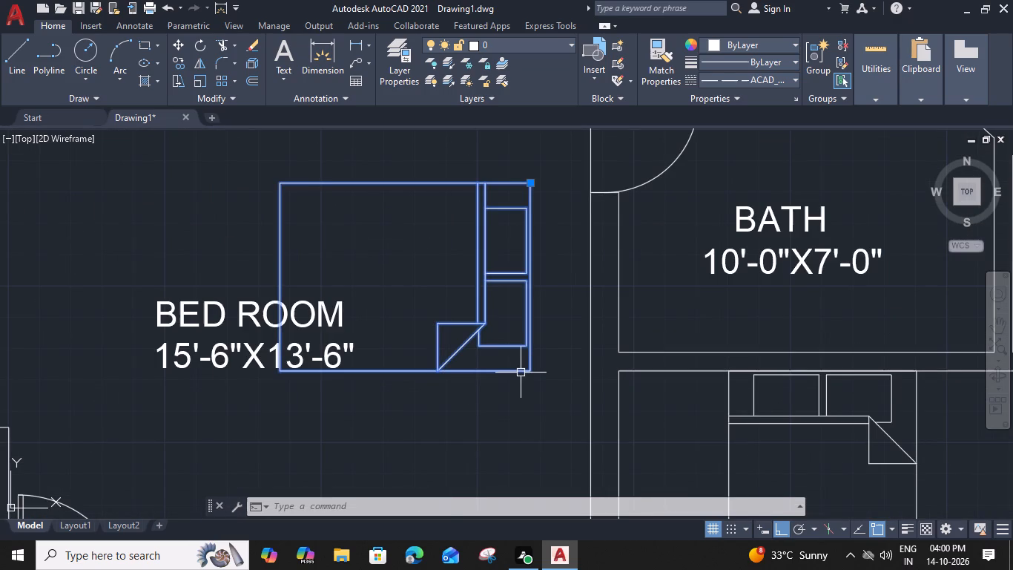
{"action": "key", "text": "m"}
{"action": "key", "text": "space"}
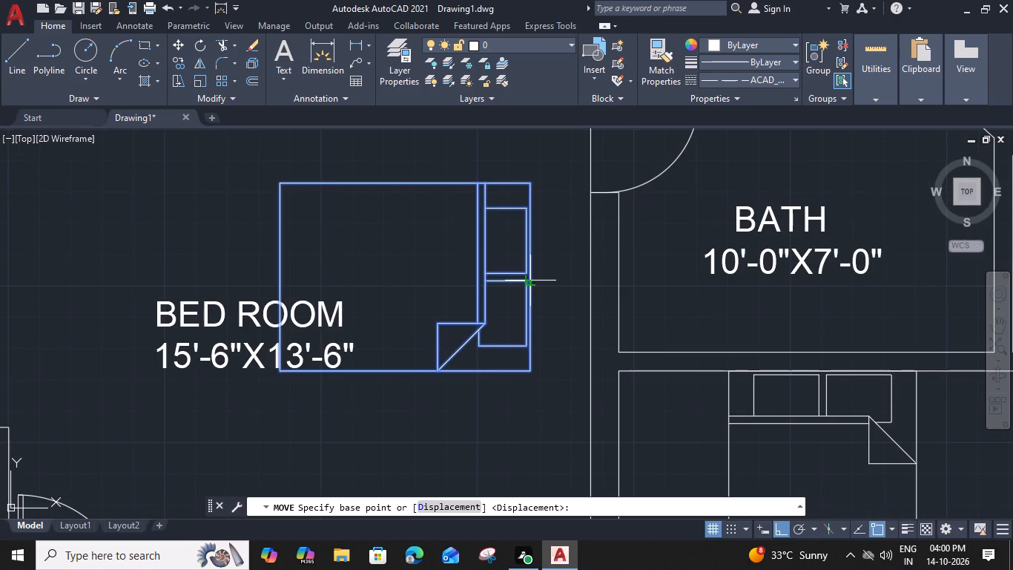
{"action": "scroll", "coordinate": [532, 273], "scroll_direction": "up", "scroll_amount": 1}
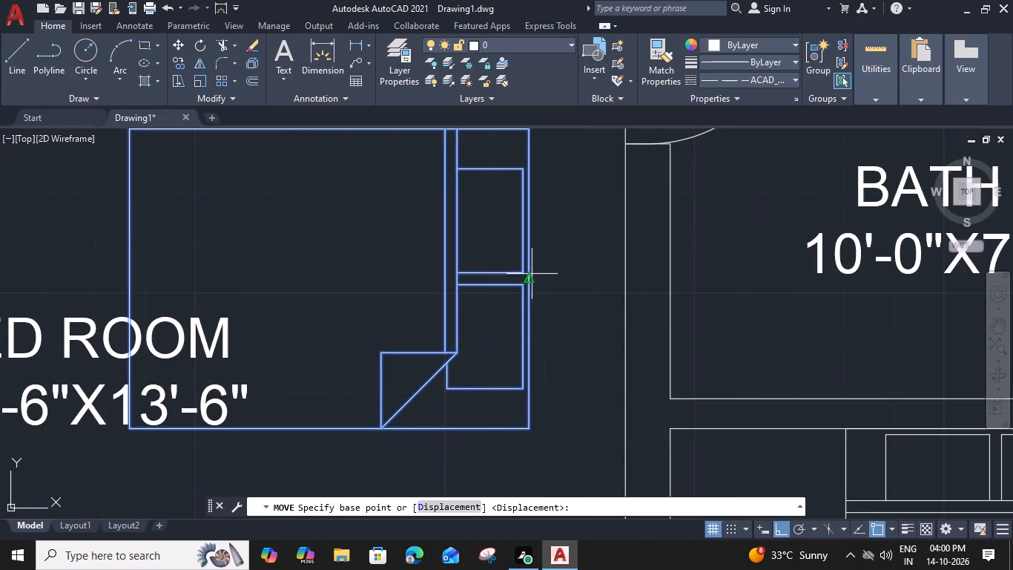
{"action": "left_click", "coordinate": [531, 279]}
{"action": "scroll", "coordinate": [531, 279], "scroll_direction": "down", "scroll_amount": 2}
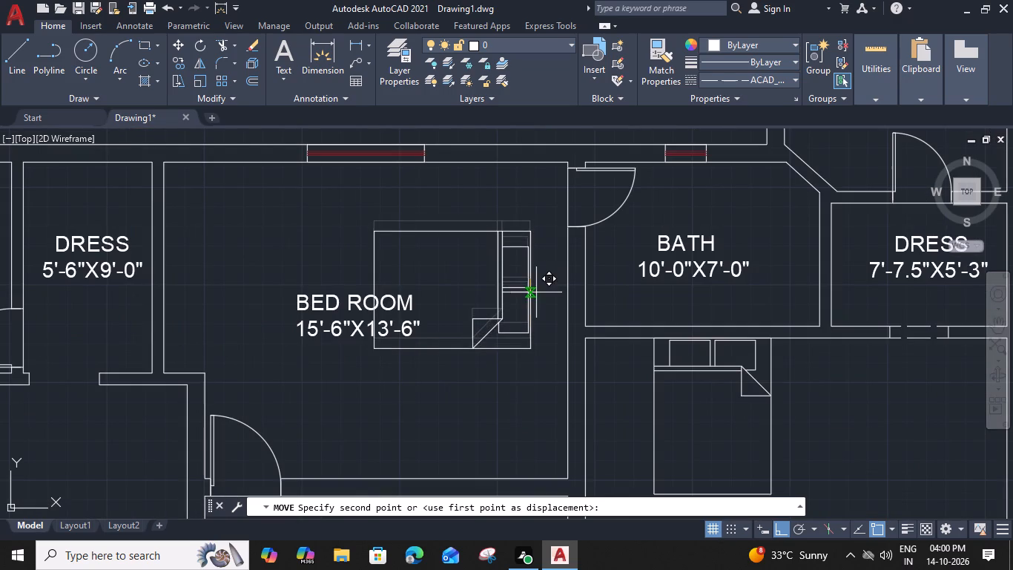
{"action": "left_click", "coordinate": [569, 353]}
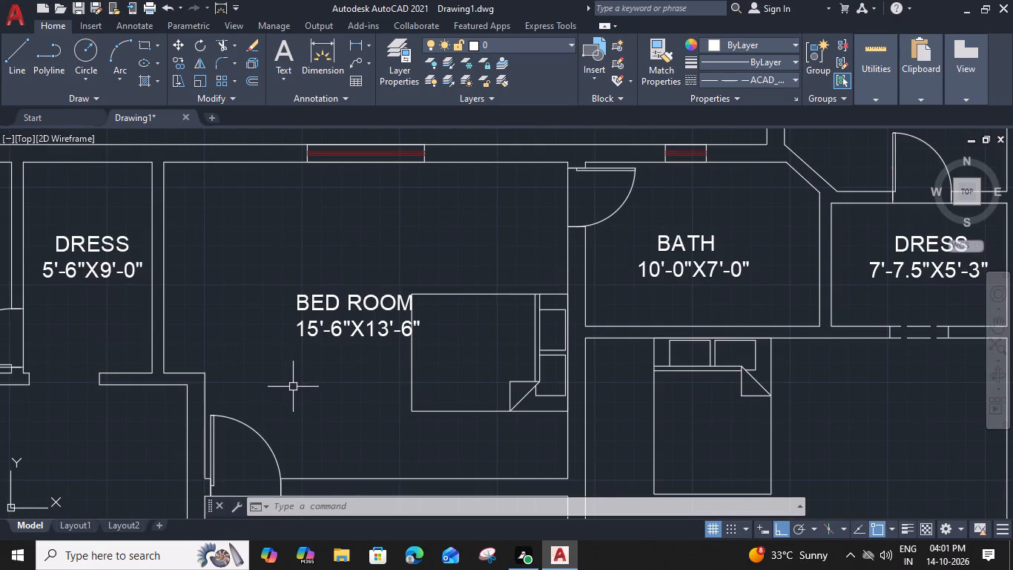
Copy the rotated bed into the 15'-6"X13'-6" bedroom below the 5'-6"X9'-0" dress, with its head against the lobby-side wall.
{"action": "scroll", "coordinate": [311, 367], "scroll_direction": "down", "scroll_amount": 1}
{"action": "middle_click_drag", "start_coordinate": [316, 372], "coordinate": [383, 370]}
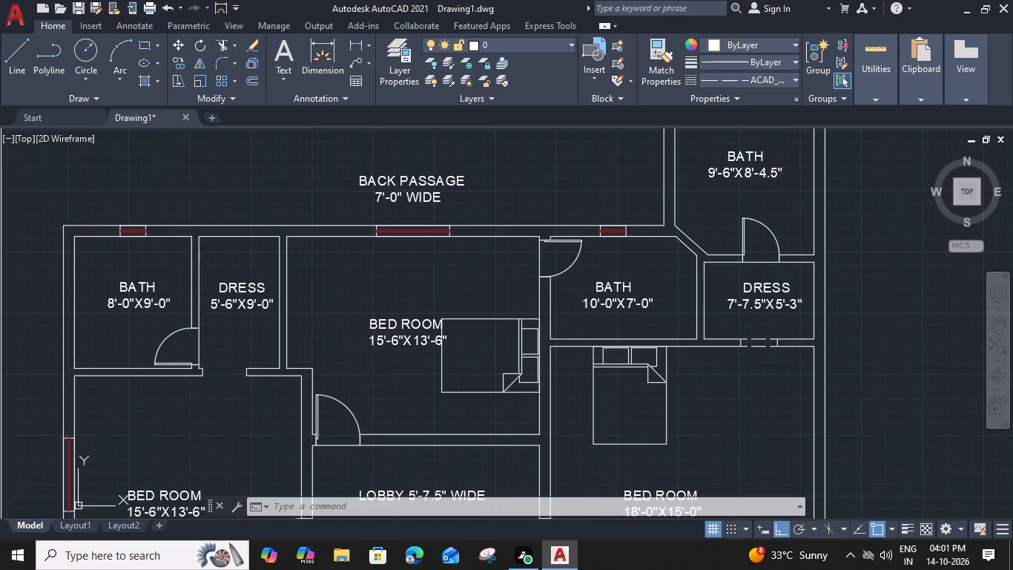
{"action": "left_click", "coordinate": [452, 390]}
{"action": "key", "text": "c"}
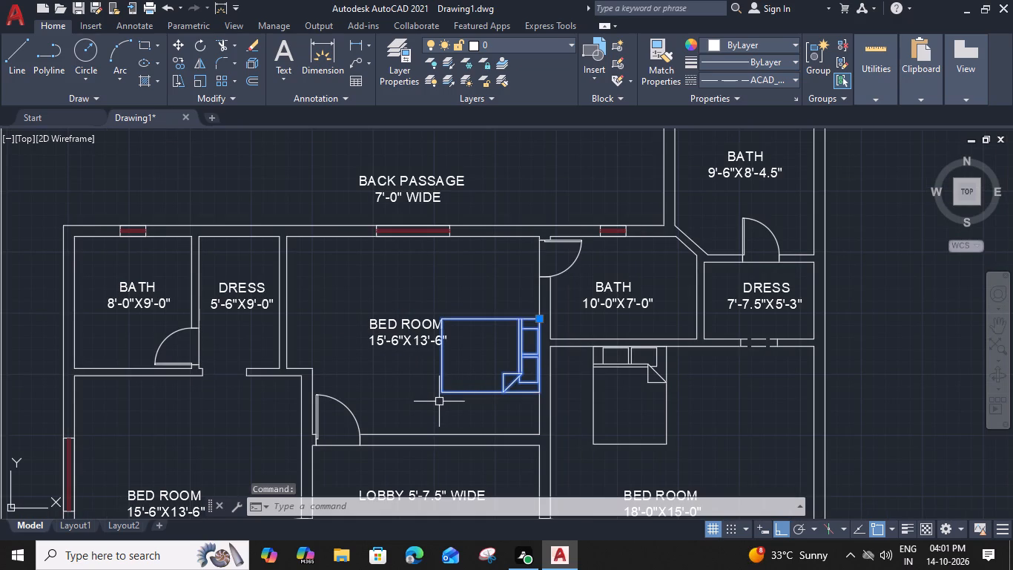
{"action": "type", "text": "O"}
{"action": "key", "text": "space"}
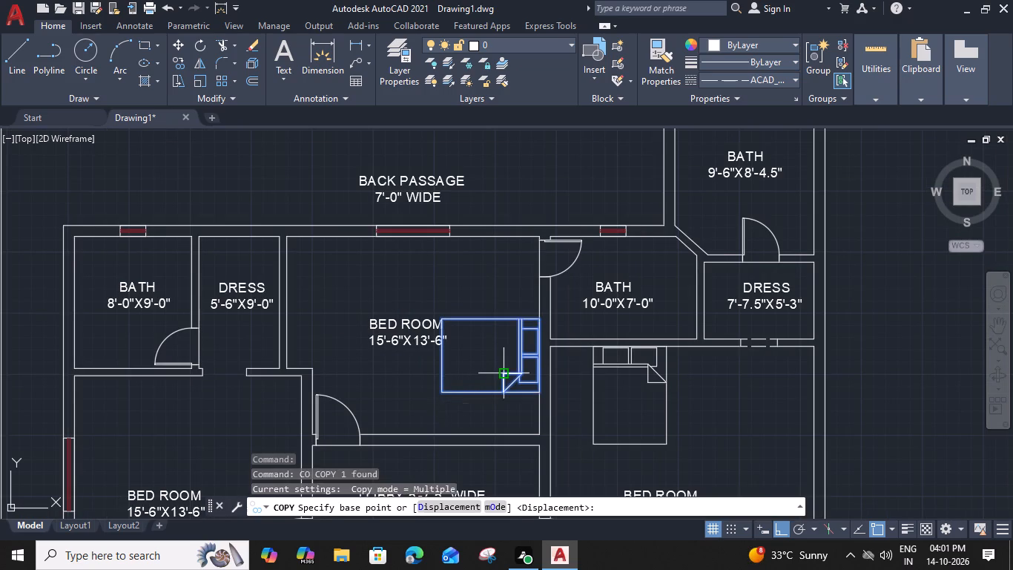
{"action": "scroll", "coordinate": [504, 373], "scroll_direction": "up", "scroll_amount": 2}
{"action": "left_click", "coordinate": [594, 330]}
{"action": "scroll", "coordinate": [594, 330], "scroll_direction": "down", "scroll_amount": 2}
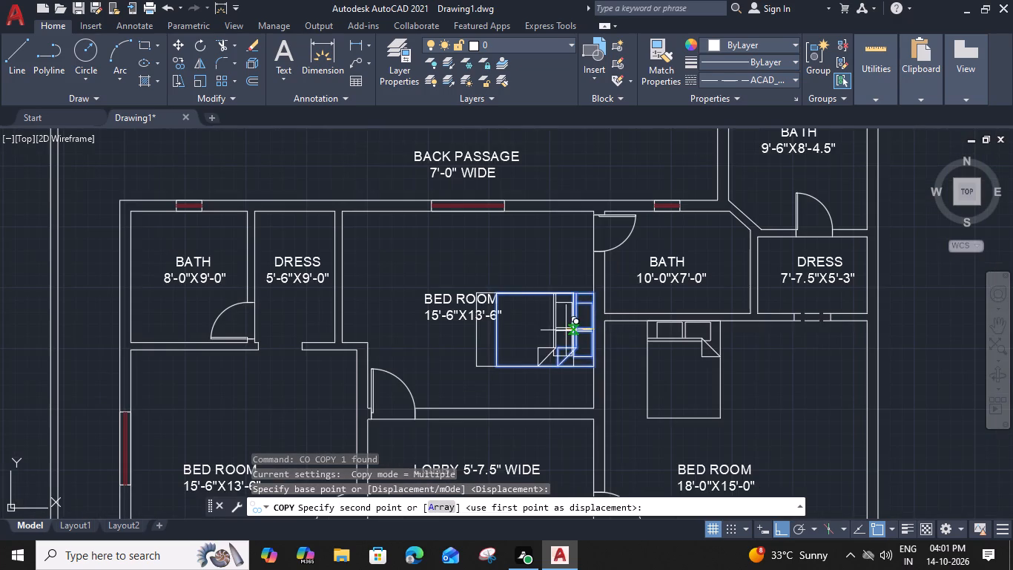
{"action": "middle_click_drag", "start_coordinate": [398, 347], "coordinate": [518, 280]}
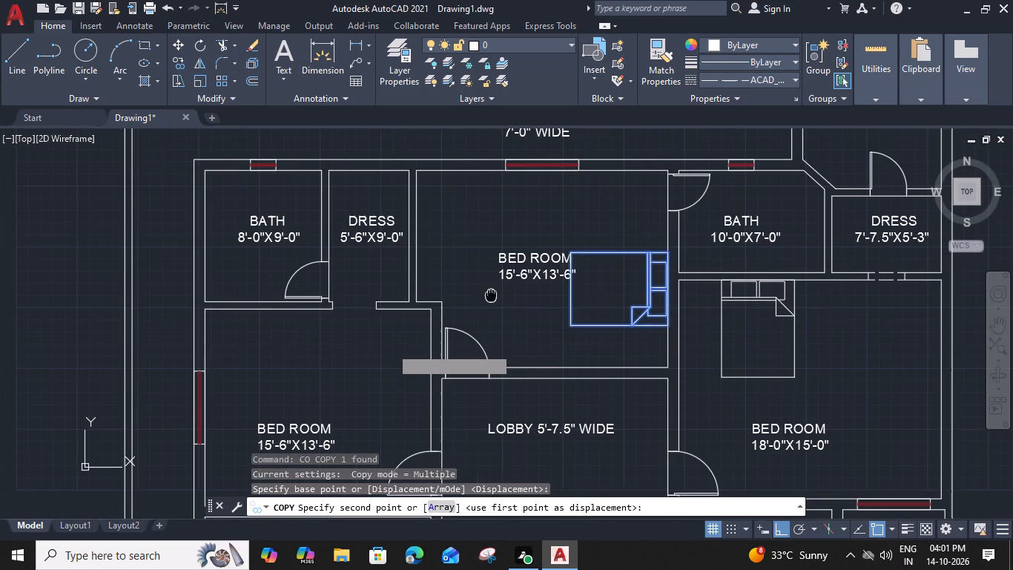
{"action": "left_click", "coordinate": [473, 358]}
{"action": "key", "text": "Escape"}
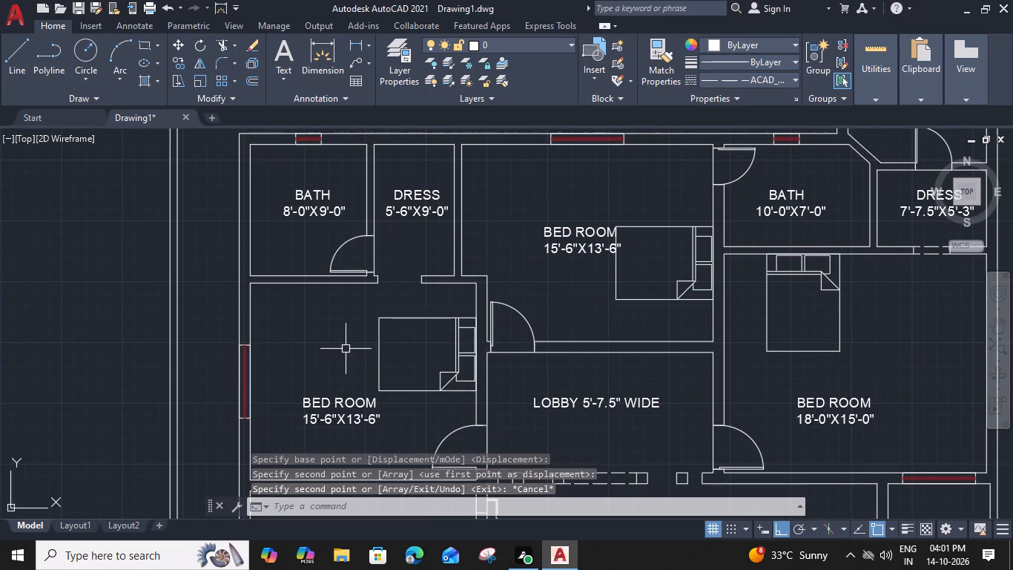
Mirror the bed in the bedroom below the 5'-6"X9'-0" dress about its foot edge, and delete the original bed.
{"action": "left_click", "coordinate": [379, 347]}
{"action": "type", "text": "MI"}
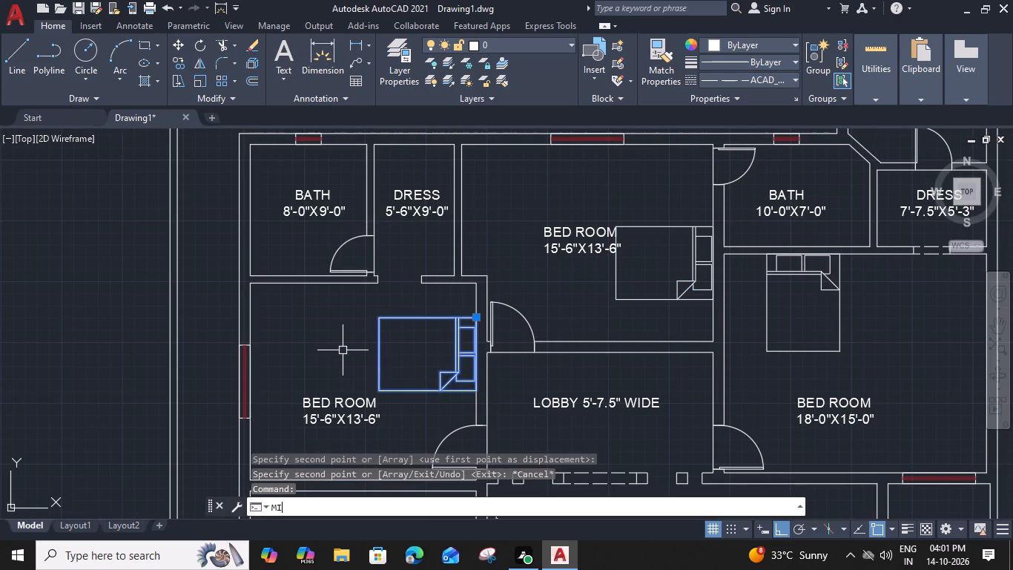
{"action": "key", "text": "space"}
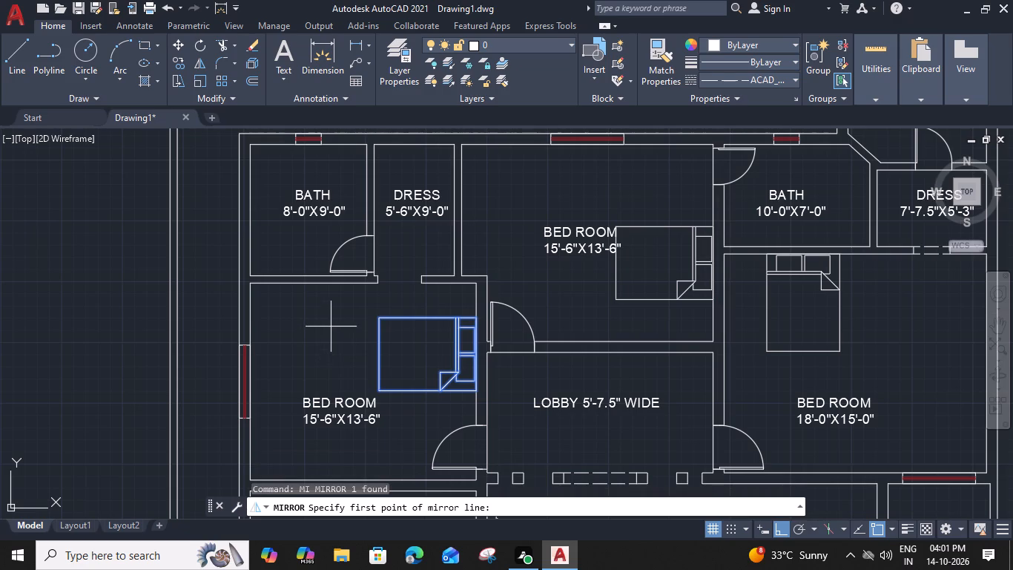
{"action": "left_click", "coordinate": [374, 315]}
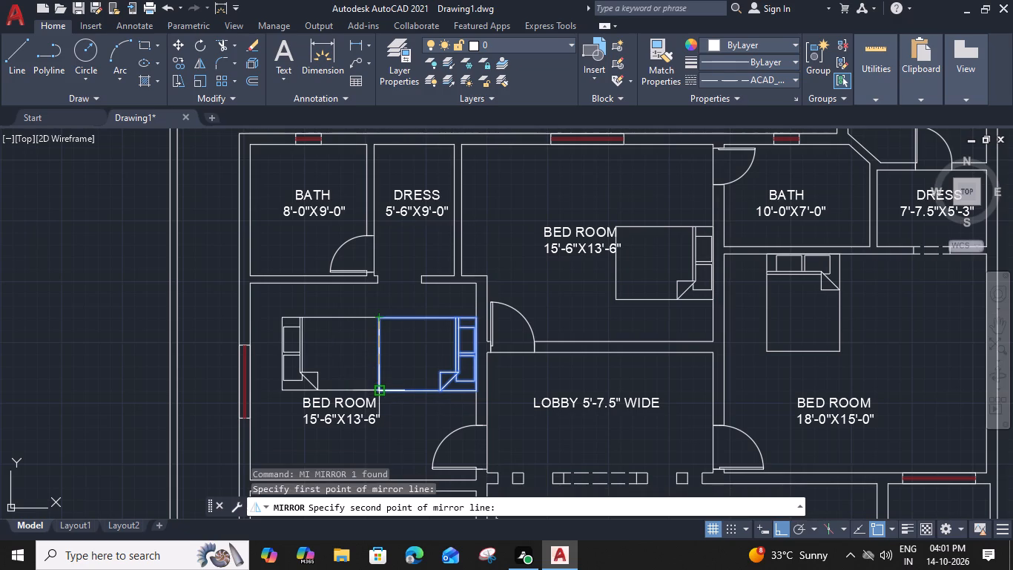
{"action": "left_click", "coordinate": [378, 395]}
{"action": "key", "text": "space"}
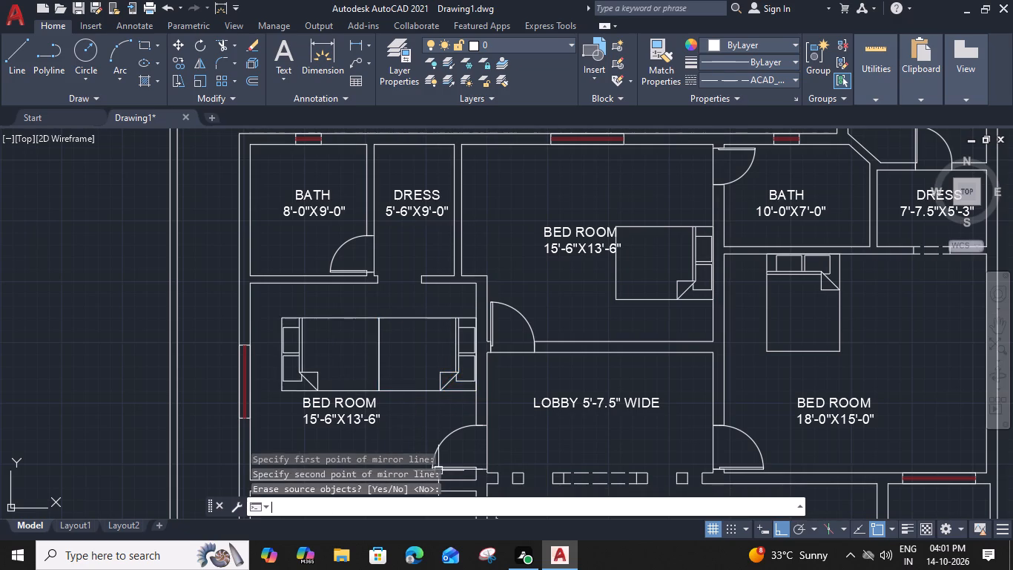
{"action": "left_click", "coordinate": [458, 387]}
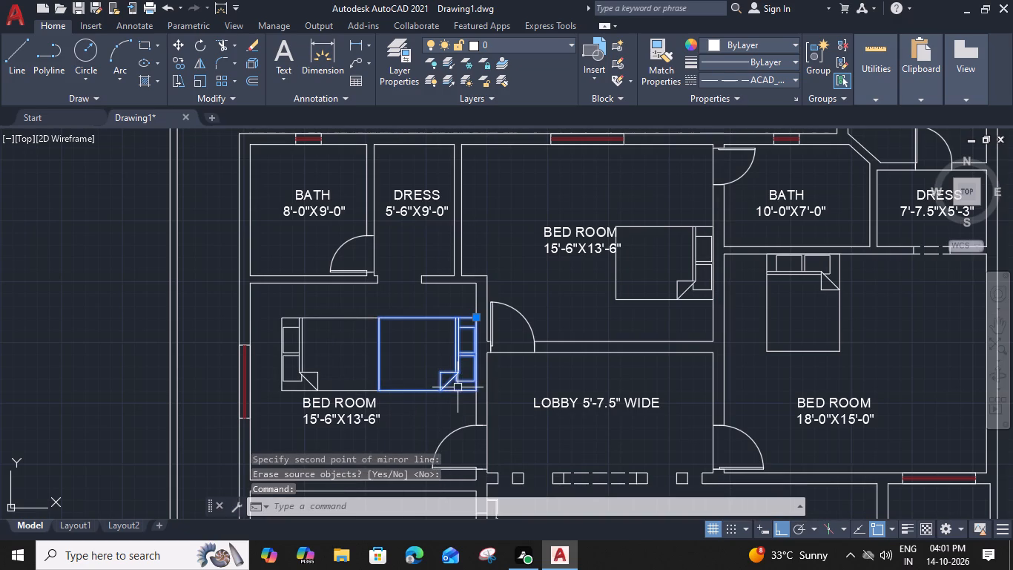
{"action": "key", "text": "Delete"}
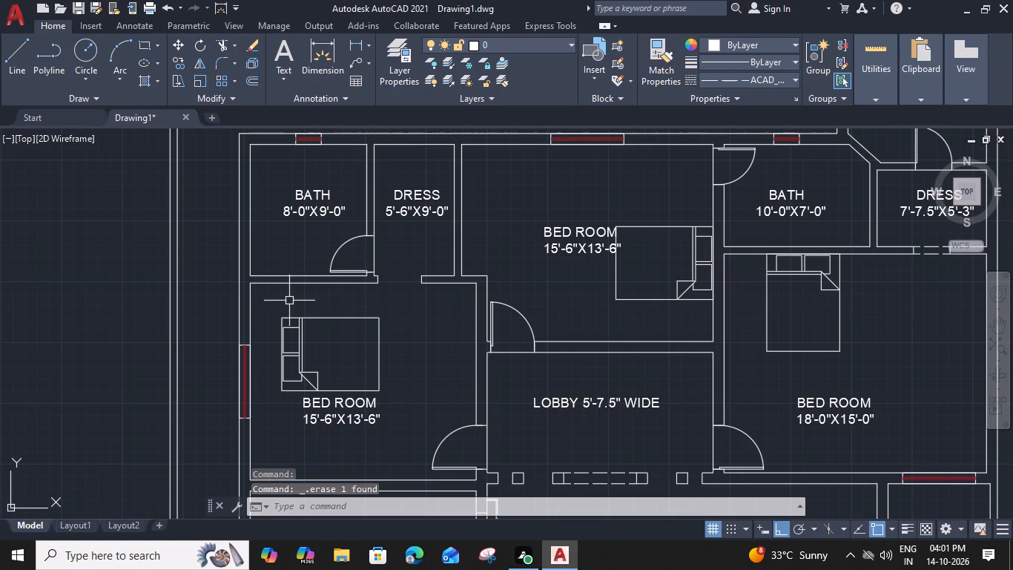
Move the mirrored bed so its head sits against the exterior wall, centred on the red window.
{"action": "middle_click_drag", "start_coordinate": [314, 336], "coordinate": [403, 298]}
{"action": "left_click", "coordinate": [374, 314]}
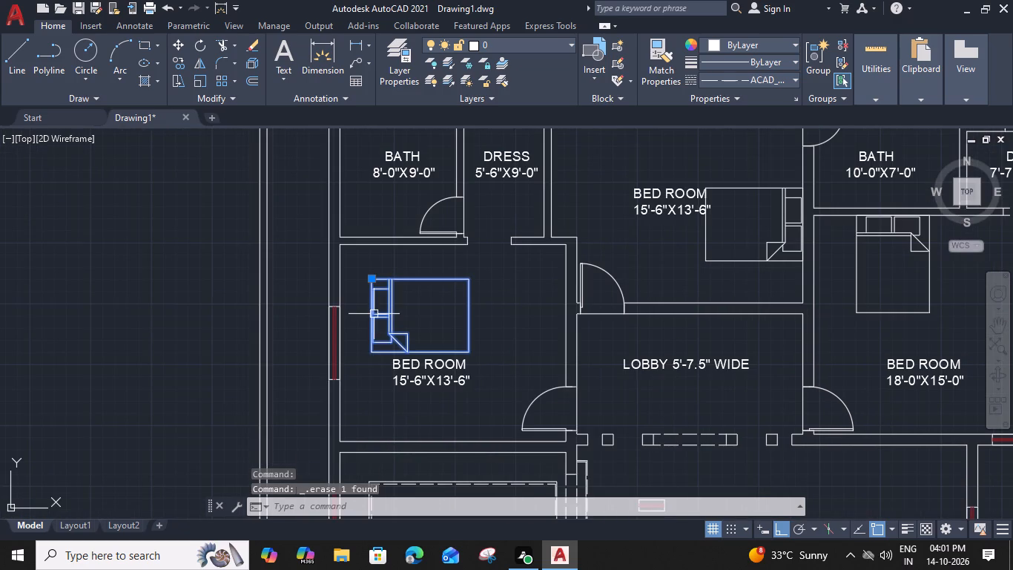
{"action": "type", "text": "M"}
{"action": "key", "text": "space"}
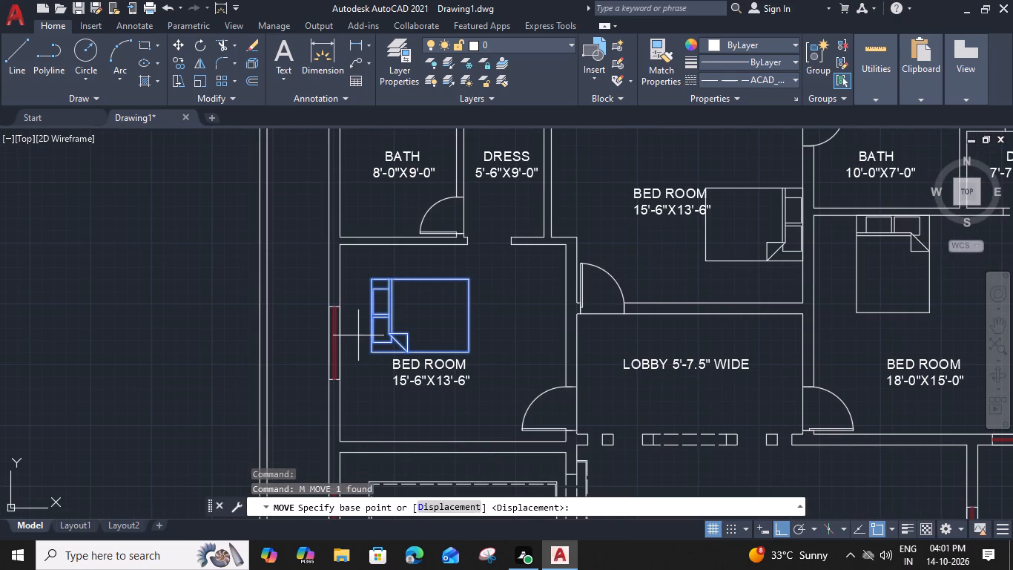
{"action": "scroll", "coordinate": [368, 313], "scroll_direction": "up", "scroll_amount": 3}
{"action": "left_click", "coordinate": [374, 321]}
{"action": "scroll", "coordinate": [375, 321], "scroll_direction": "down", "scroll_amount": 2}
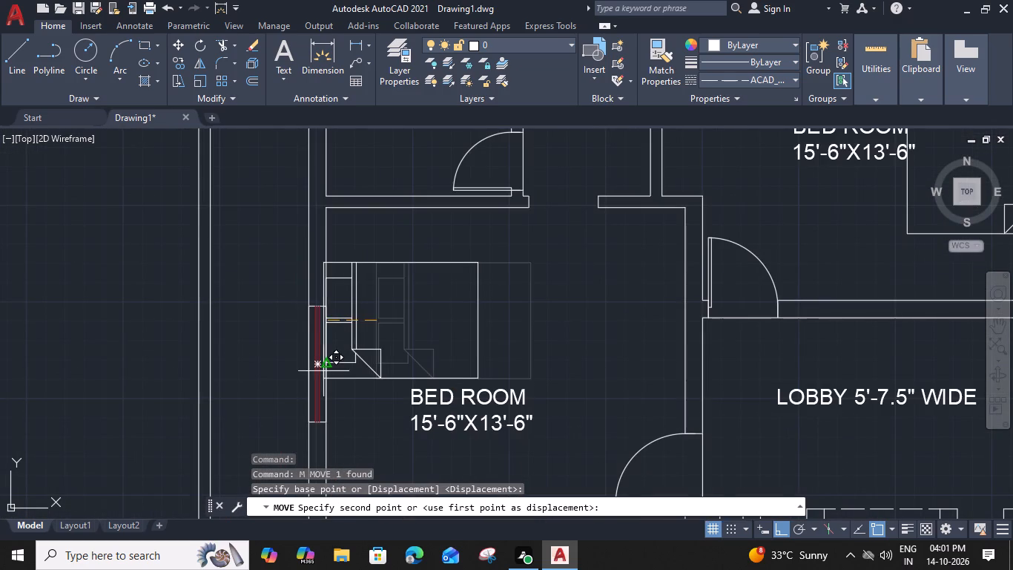
{"action": "left_click", "coordinate": [327, 363]}
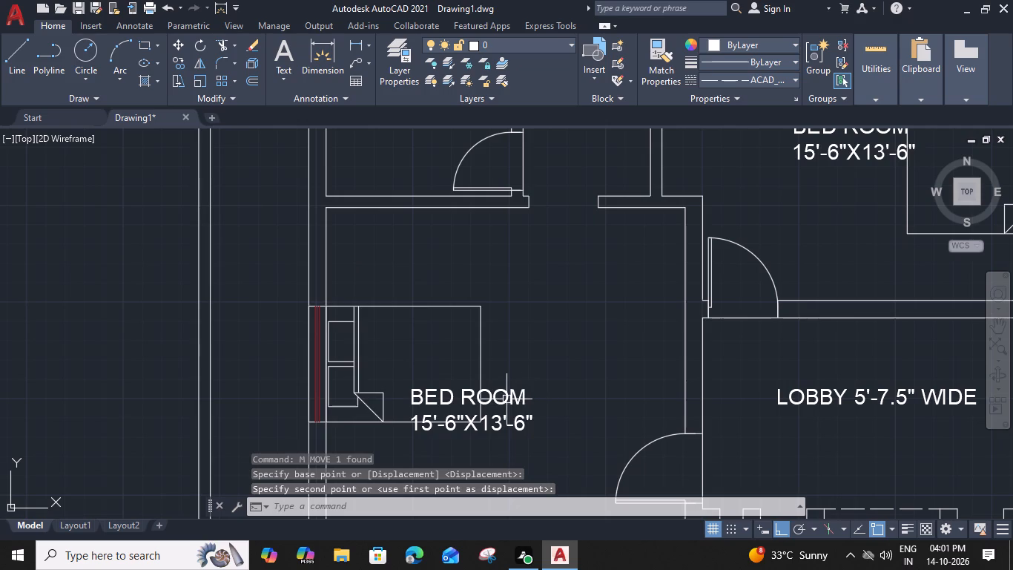
Move that bedroom's BED ROOM 15'-6"X13'-6" label up and across to the clear space beyond the foot of the bed.
{"action": "left_click", "coordinate": [506, 399]}
{"action": "type", "text": "M"}
{"action": "key", "text": "space"}
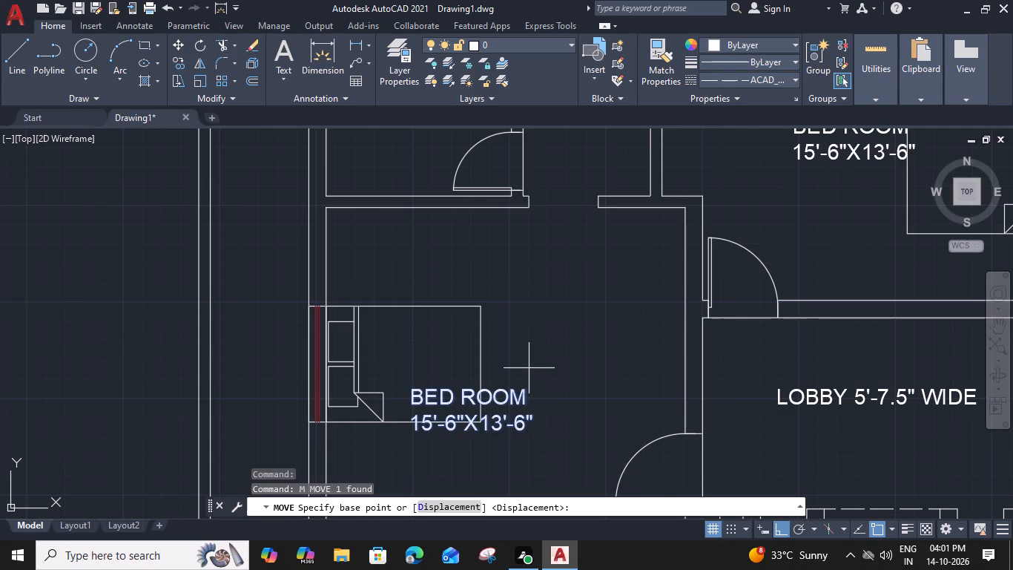
{"action": "left_click", "coordinate": [411, 391]}
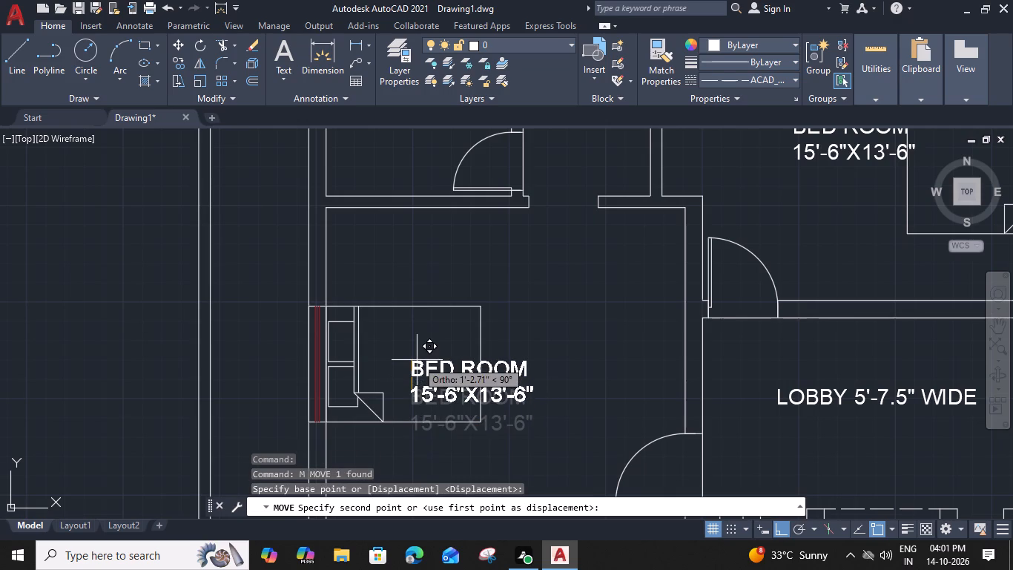
{"action": "left_click", "coordinate": [418, 349]}
{"action": "left_click", "coordinate": [518, 358]}
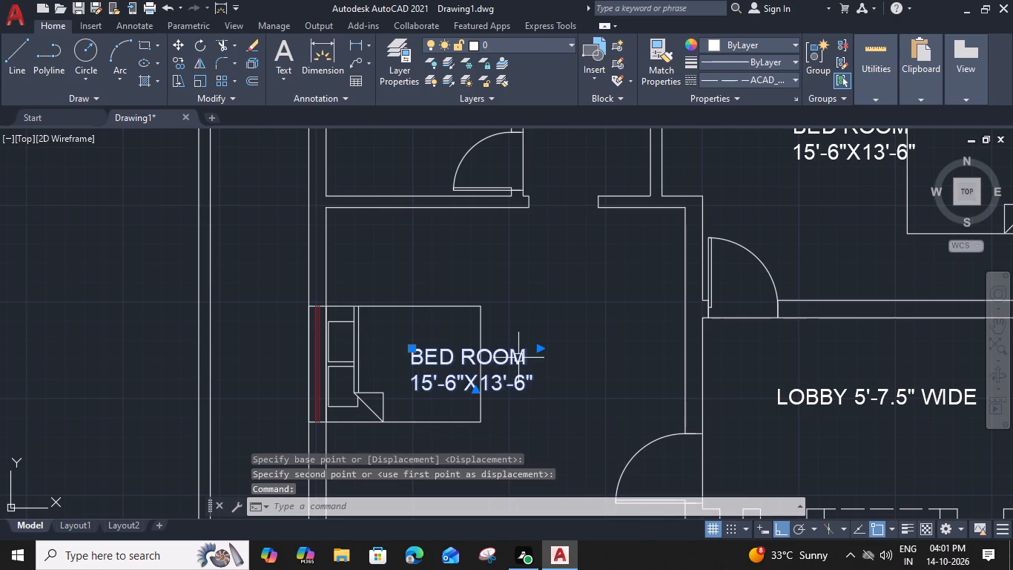
{"action": "type", "text": "M"}
{"action": "key", "text": "space"}
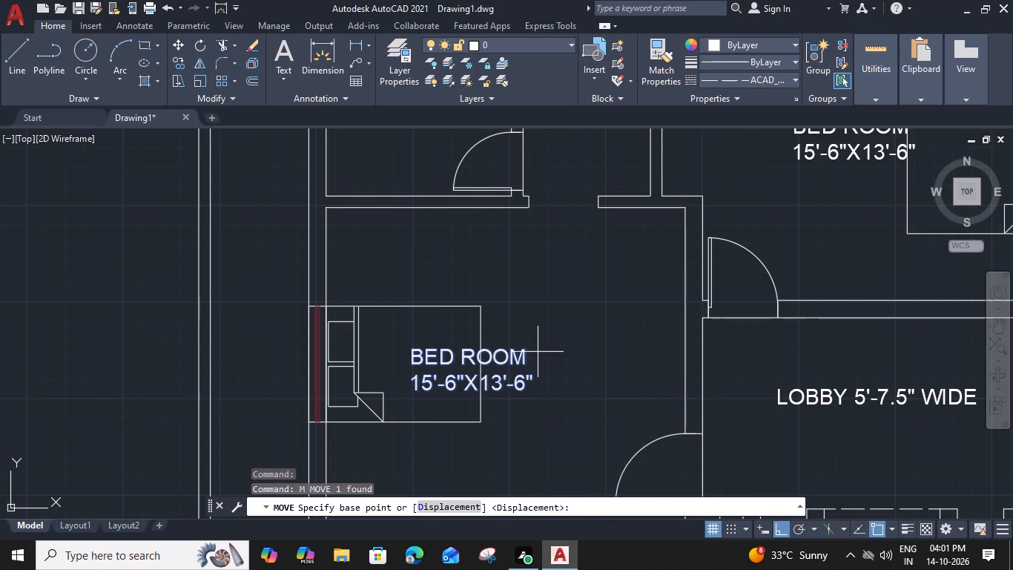
{"action": "left_click", "coordinate": [535, 390]}
{"action": "left_click", "coordinate": [622, 388]}
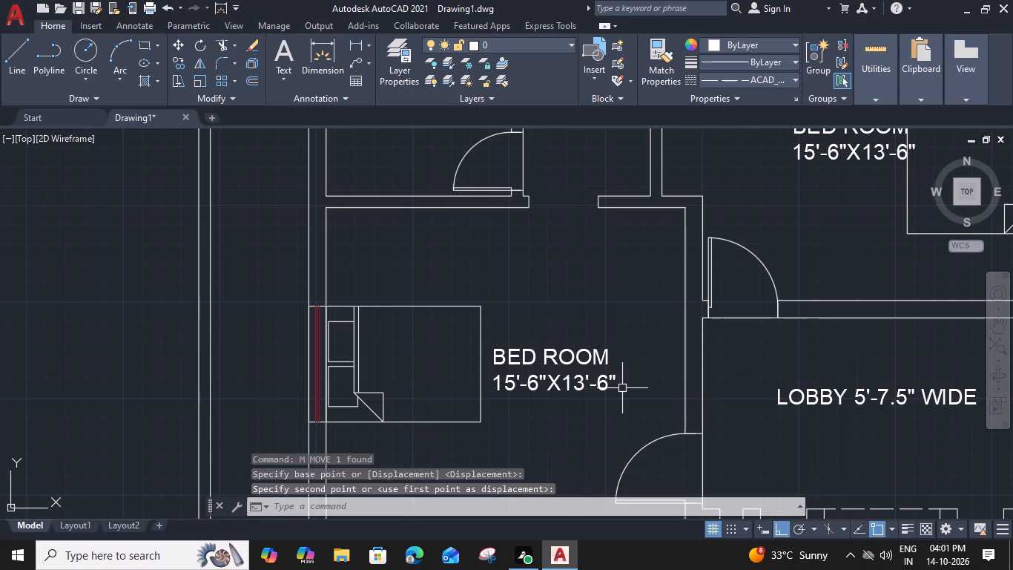
Move the BED ROOM 15'-6"X13'-6" label in the bedroom below the back passage off the bed, lining it up beyond the bed's foot.
{"action": "scroll", "coordinate": [621, 387], "scroll_direction": "down", "scroll_amount": 3}
{"action": "middle_click_drag", "start_coordinate": [608, 431], "coordinate": [562, 332]}
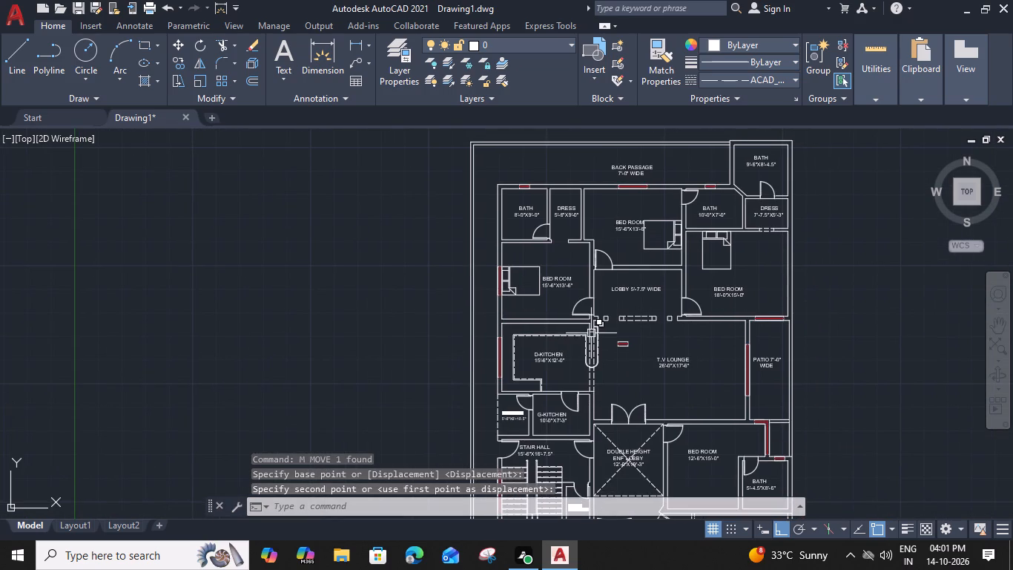
{"action": "middle_click_drag", "start_coordinate": [683, 282], "coordinate": [650, 317]}
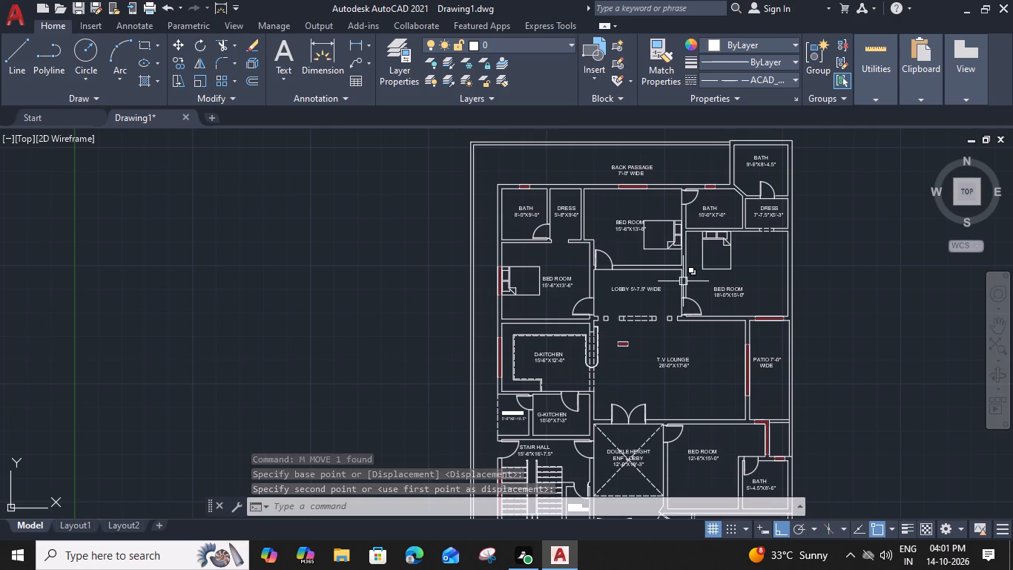
{"action": "scroll", "coordinate": [588, 229], "scroll_direction": "up", "scroll_amount": 2}
{"action": "left_click", "coordinate": [587, 310]}
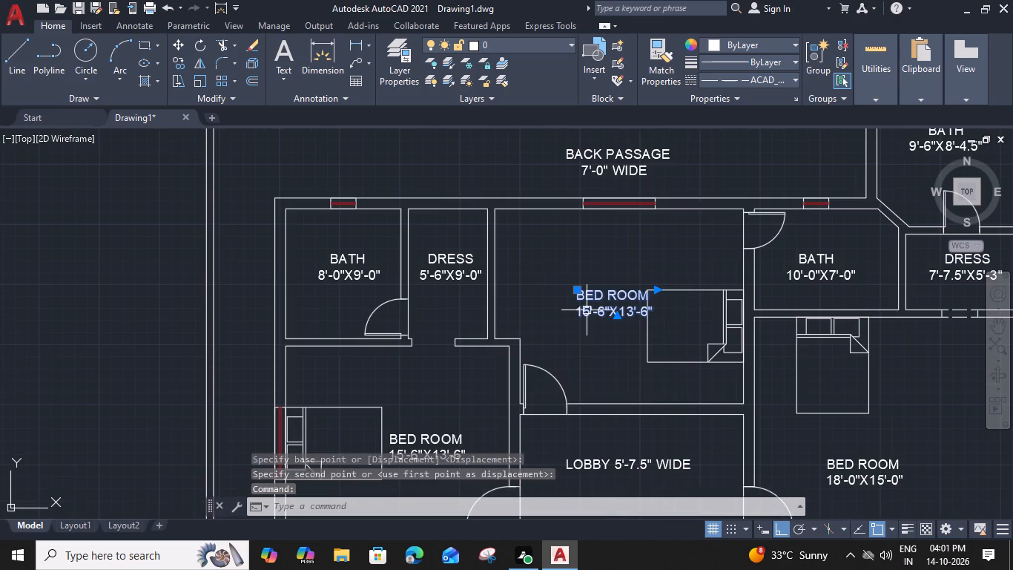
{"action": "type", "text": "M"}
{"action": "key", "text": "space"}
{"action": "left_click", "coordinate": [575, 314]}
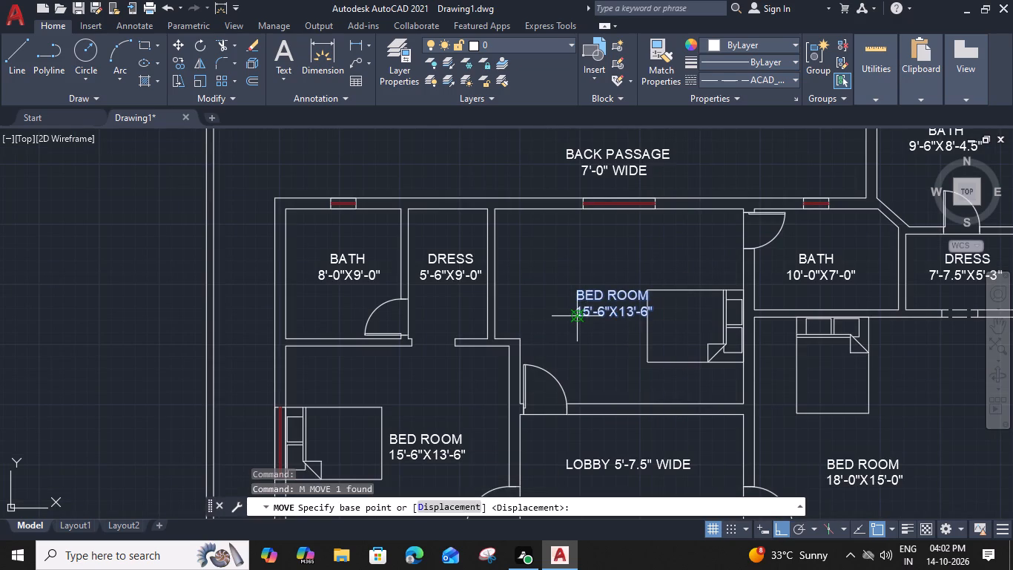
{"action": "left_click", "coordinate": [555, 316]}
{"action": "left_click", "coordinate": [563, 310]}
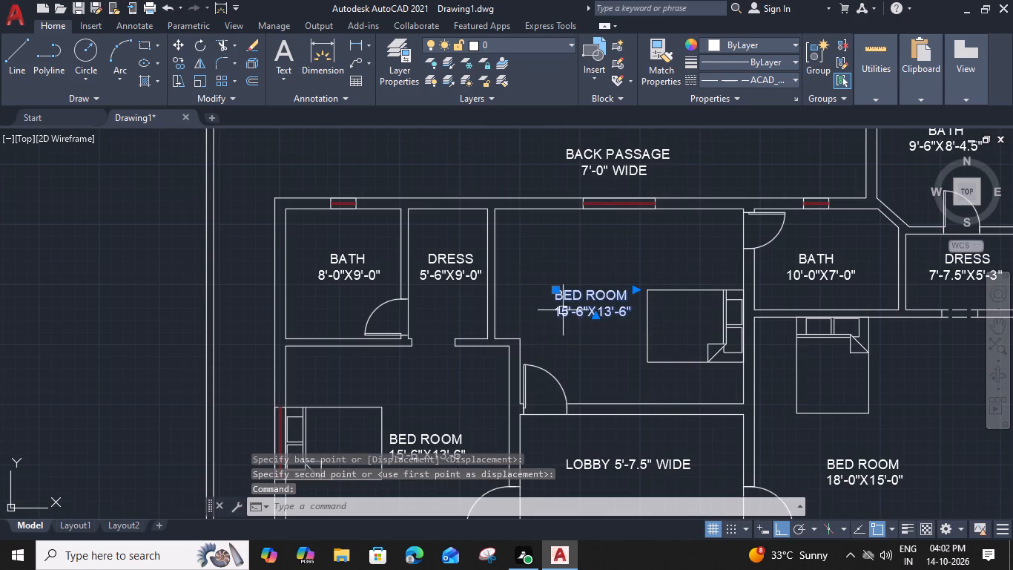
{"action": "type", "text": "M"}
{"action": "key", "text": "space"}
{"action": "left_click", "coordinate": [553, 318]}
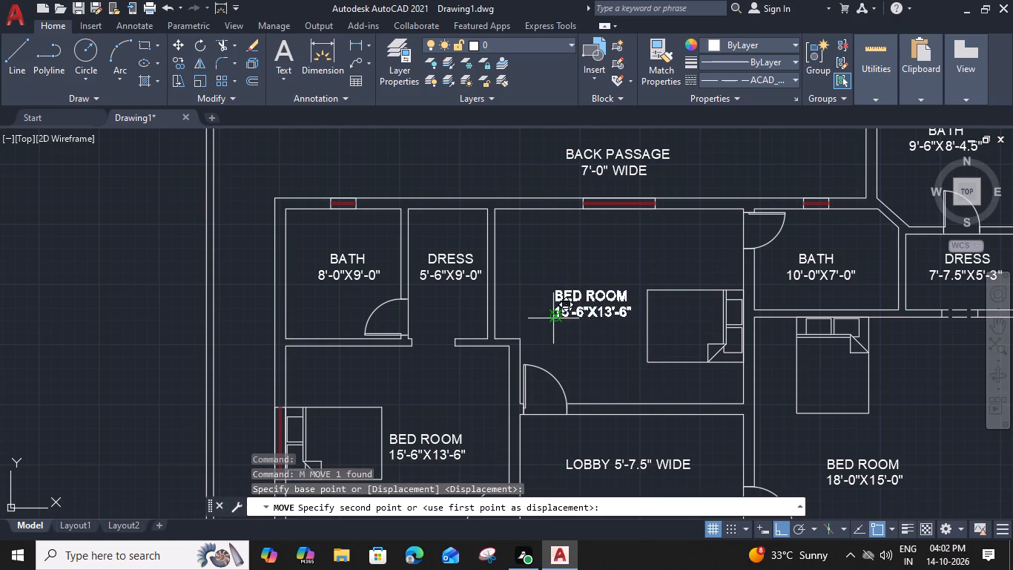
{"action": "left_click", "coordinate": [559, 341]}
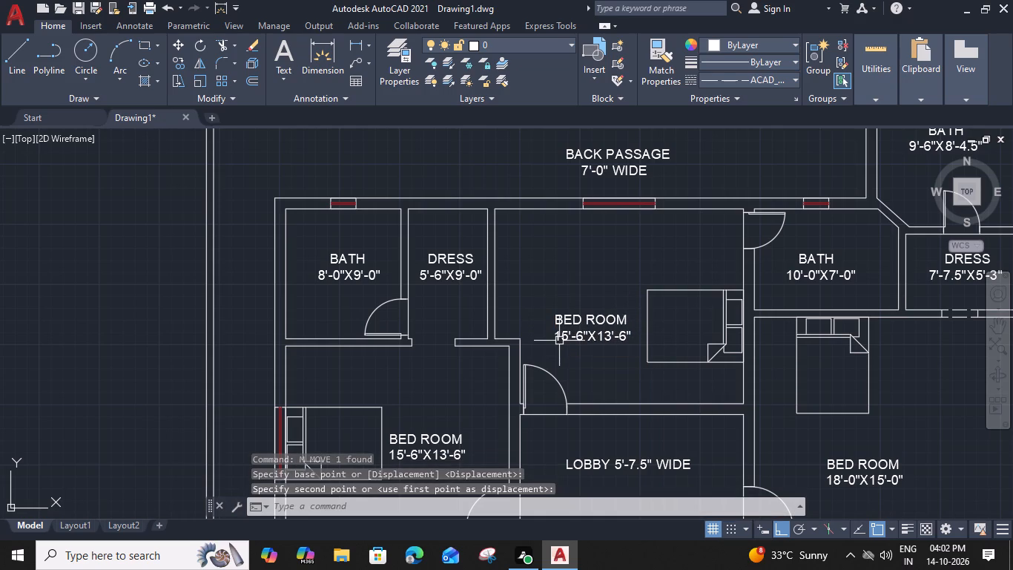
Move the BED ROOM 18'-0"X15'-0" label up near the bed's foot and about 1'-8" sideways to align with the bed's lobby-side edge.
{"action": "middle_click_drag", "start_coordinate": [683, 374], "coordinate": [488, 283]}
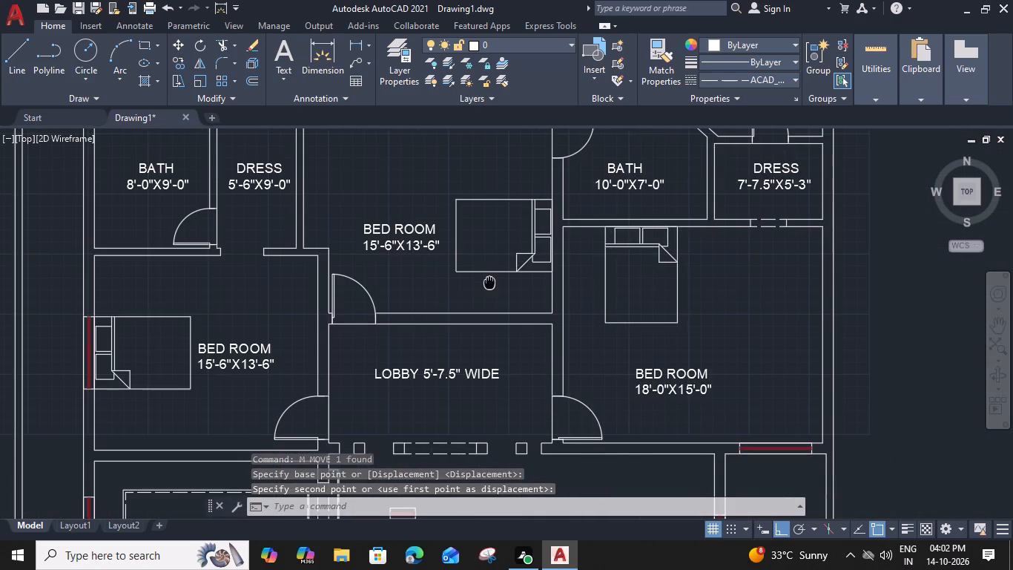
{"action": "left_click", "coordinate": [662, 379]}
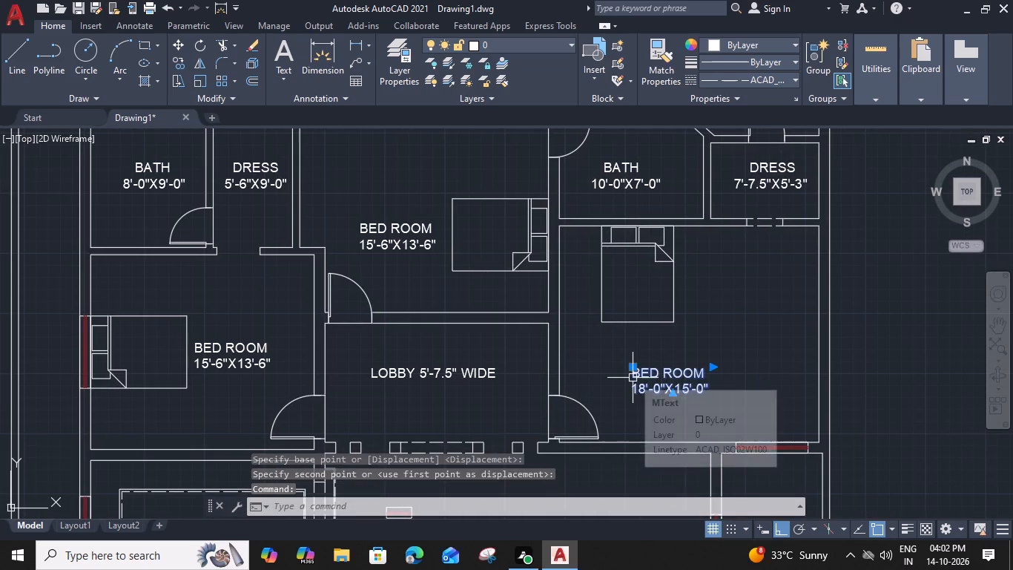
{"action": "type", "text": "M"}
{"action": "key", "text": "space"}
{"action": "left_click", "coordinate": [639, 394]}
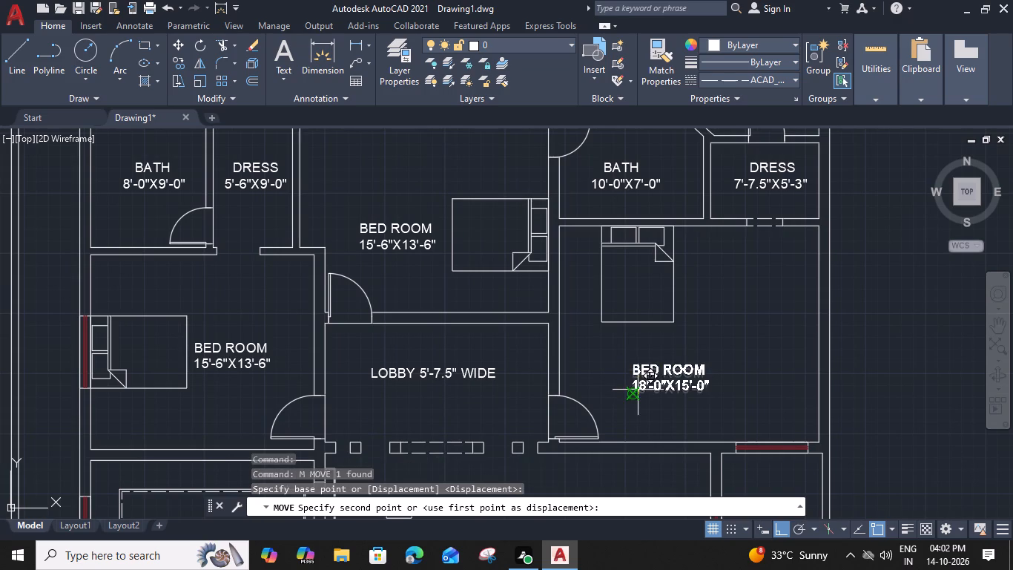
{"action": "left_click", "coordinate": [636, 364]}
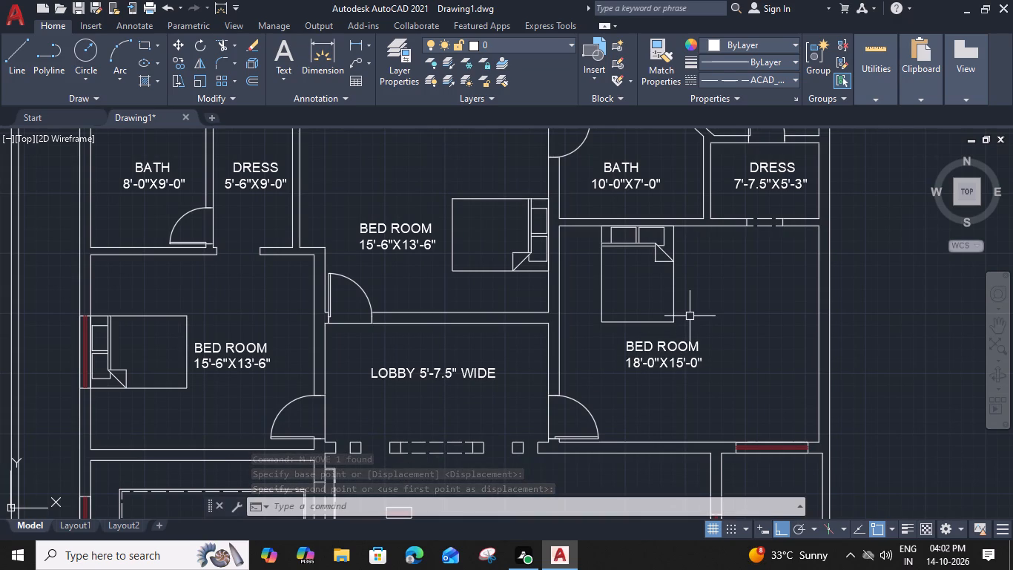
{"action": "left_click", "coordinate": [626, 351]}
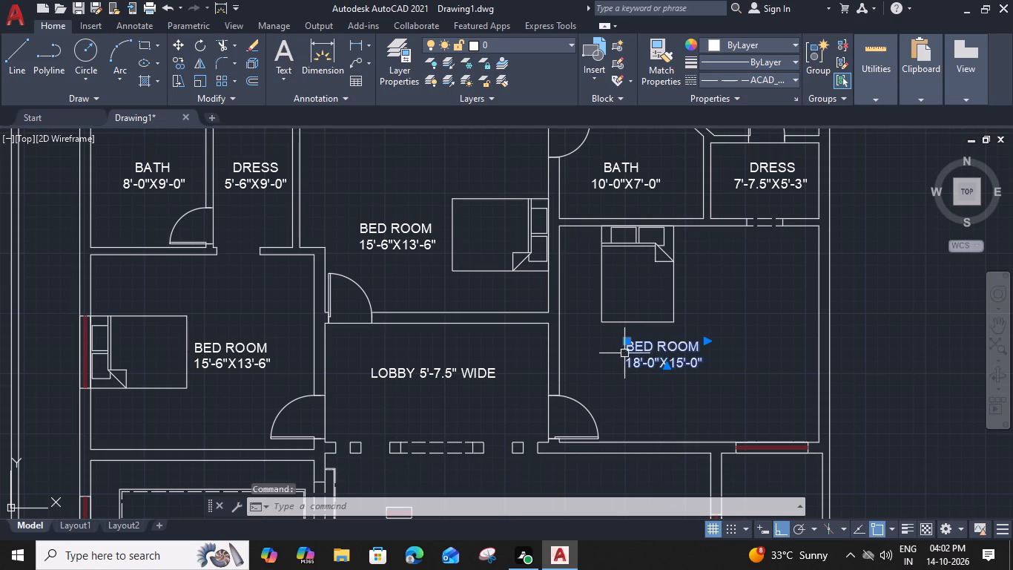
{"action": "type", "text": "M"}
{"action": "key", "text": "space"}
{"action": "left_click", "coordinate": [628, 341]}
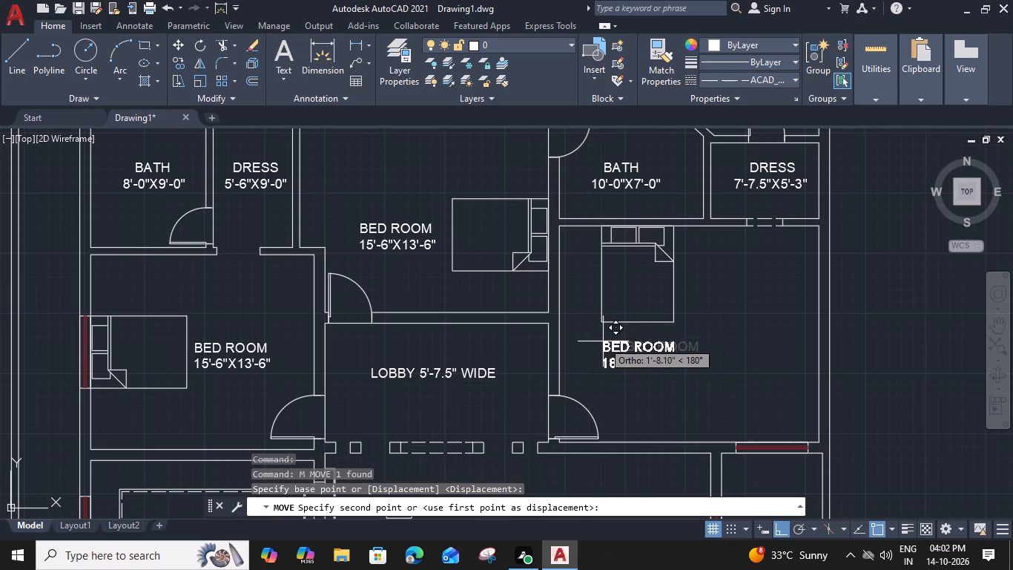
{"action": "left_click", "coordinate": [603, 341]}
Nudge the BED ROOM 18'-0"X15'-0" label about 8" straight up, closer to the foot of the bed.
{"action": "scroll", "coordinate": [629, 339], "scroll_direction": "up", "scroll_amount": 1}
{"action": "left_click", "coordinate": [629, 347]}
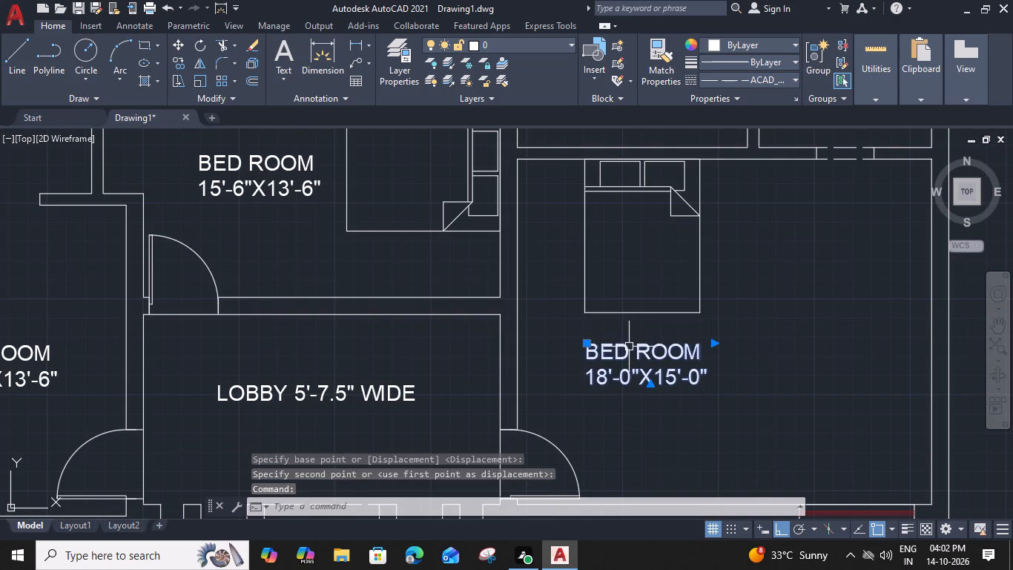
{"action": "key", "text": "m"}
{"action": "key", "text": "space"}
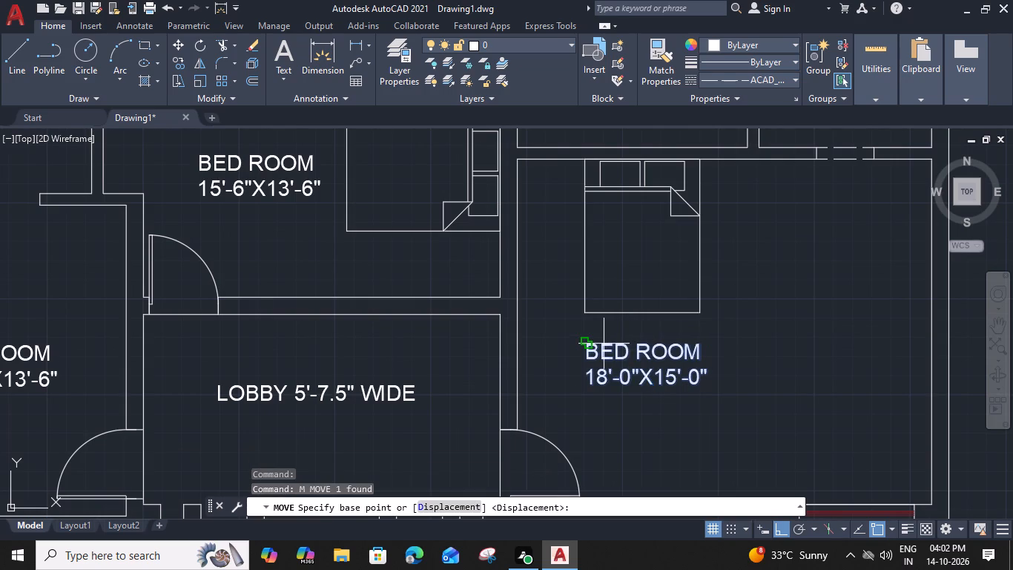
{"action": "left_click", "coordinate": [586, 341]}
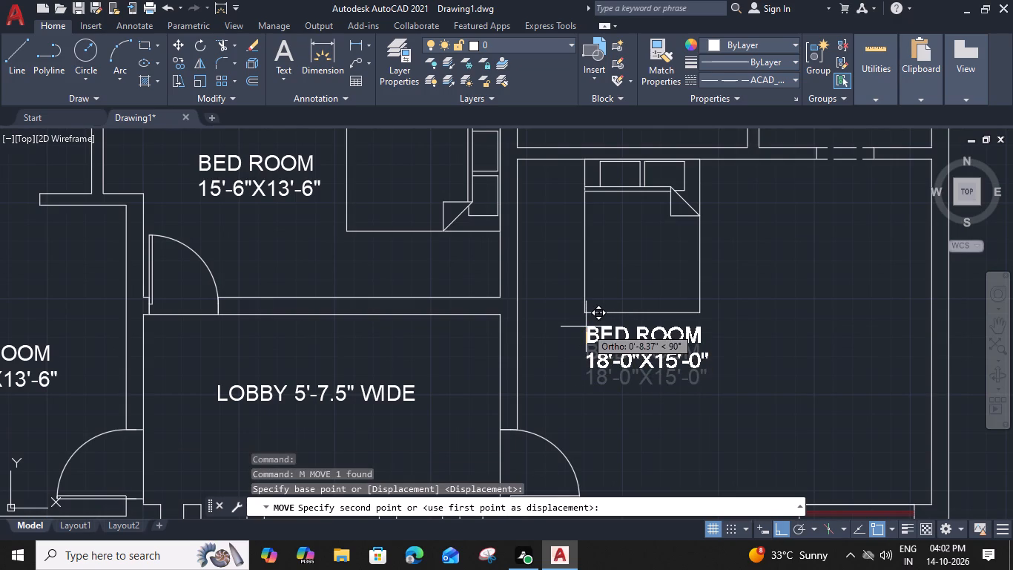
{"action": "left_click", "coordinate": [586, 327]}
{"action": "scroll", "coordinate": [500, 341], "scroll_direction": "down", "scroll_amount": 1}
{"action": "middle_click_drag", "start_coordinate": [440, 353], "coordinate": [610, 392]}
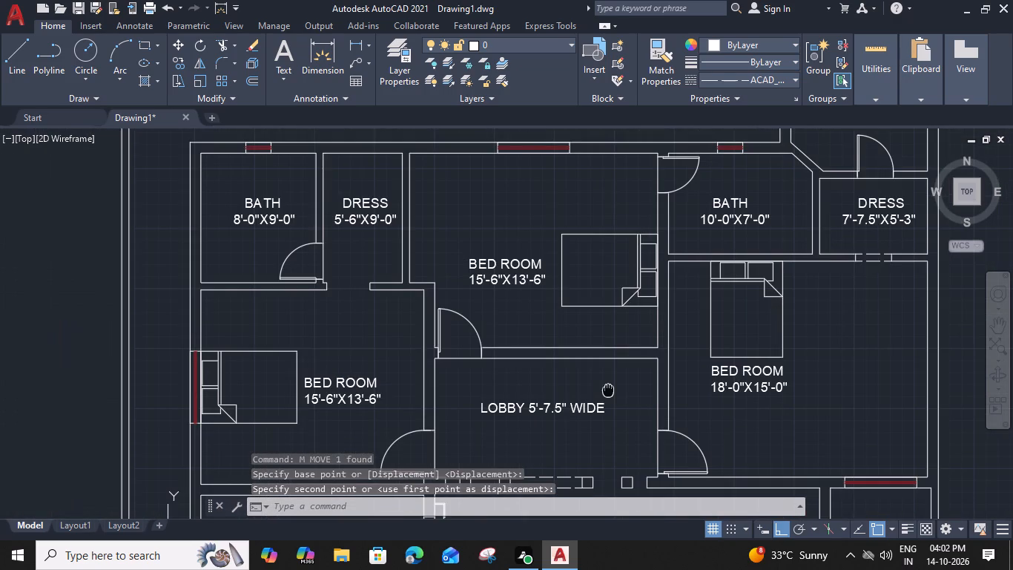
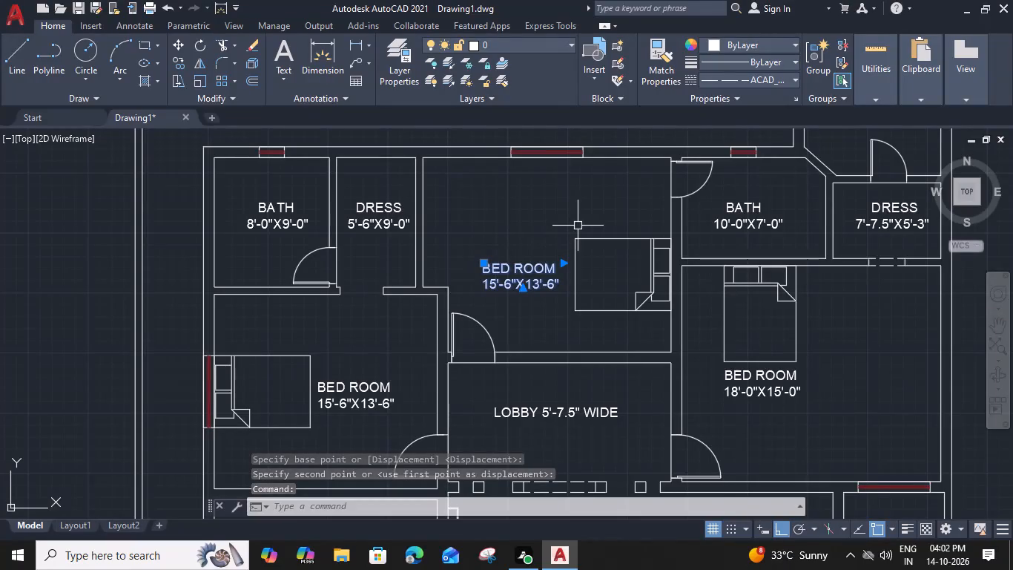
Rotate the BED ROOM 15'-6"X13'-6" label in the bedroom below the back passage 90° clockwise so it reads downward.
{"action": "type", "text": "RO"}
{"action": "key", "text": "space"}
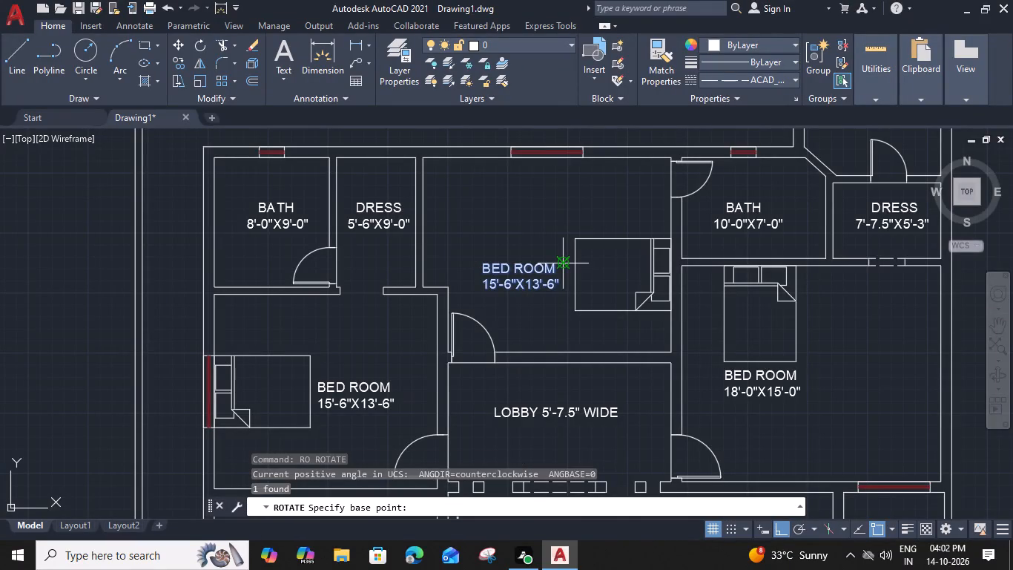
{"action": "left_click", "coordinate": [559, 265]}
{"action": "scroll", "coordinate": [561, 279], "scroll_direction": "up", "scroll_amount": 2}
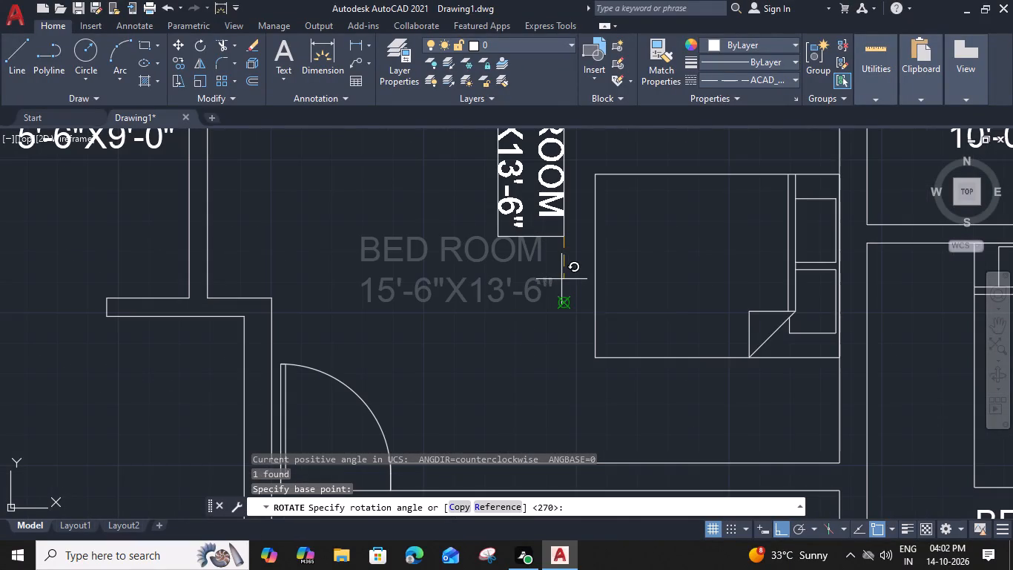
{"action": "left_click", "coordinate": [564, 298]}
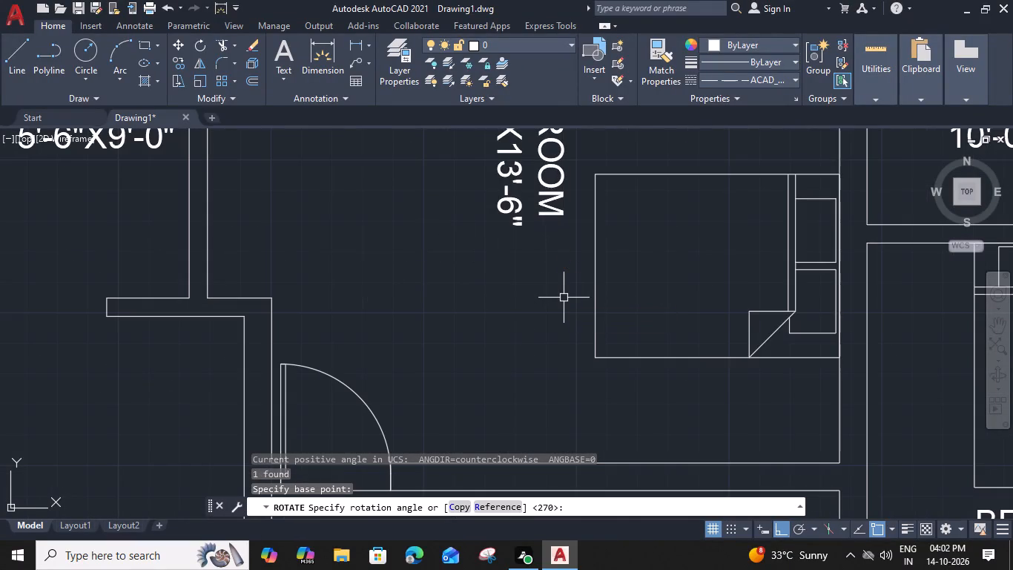
Move that rotated label straight down so it lines up along the foot of the bed.
{"action": "left_click", "coordinate": [551, 213]}
{"action": "type", "text": "M"}
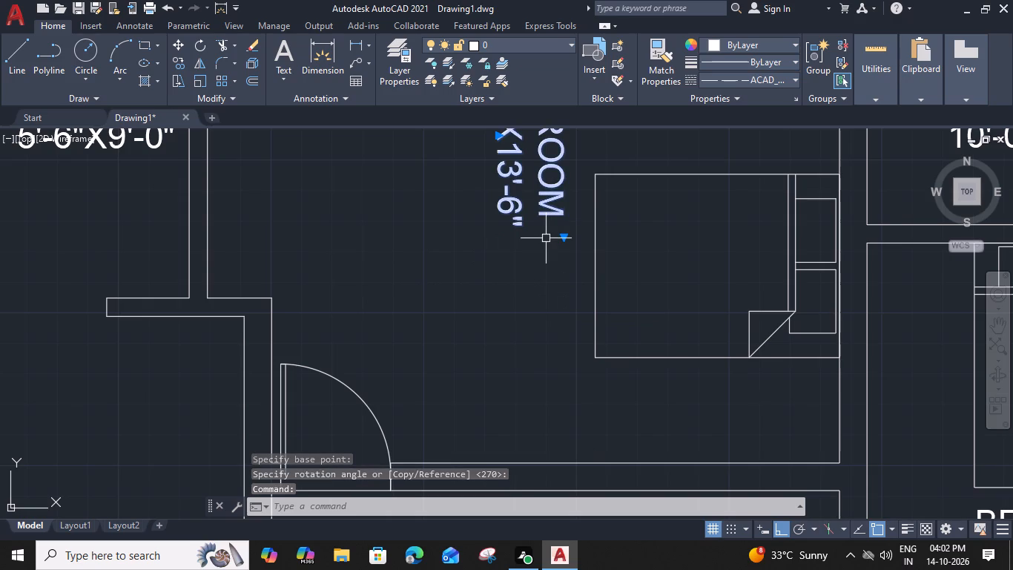
{"action": "key", "text": "space"}
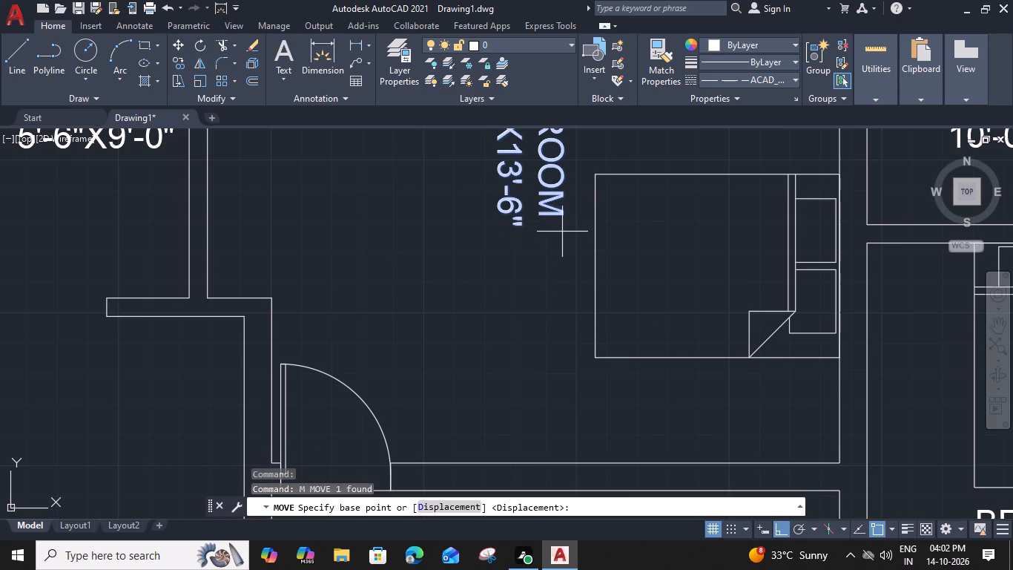
{"action": "left_click", "coordinate": [498, 237]}
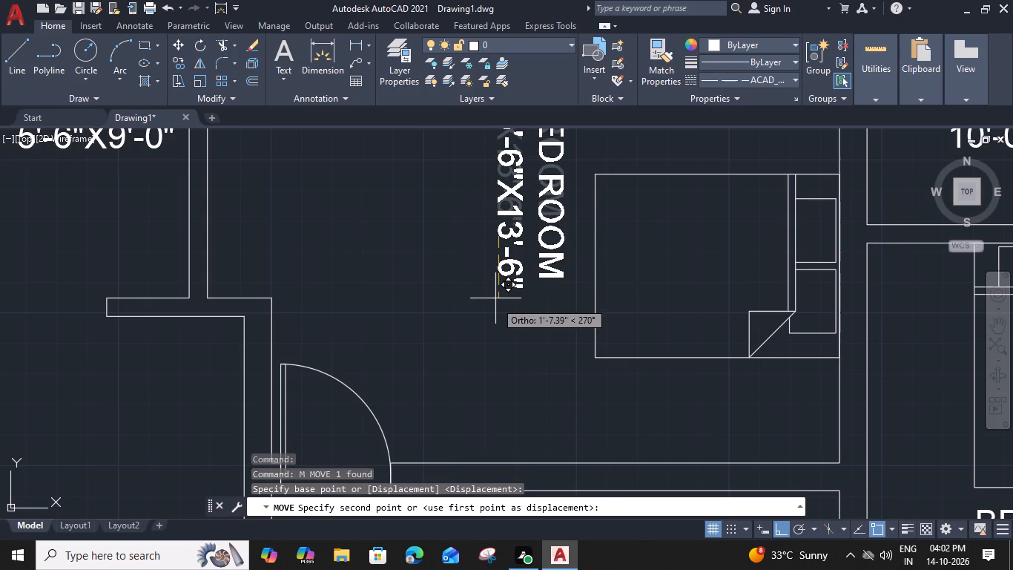
{"action": "left_click", "coordinate": [486, 380]}
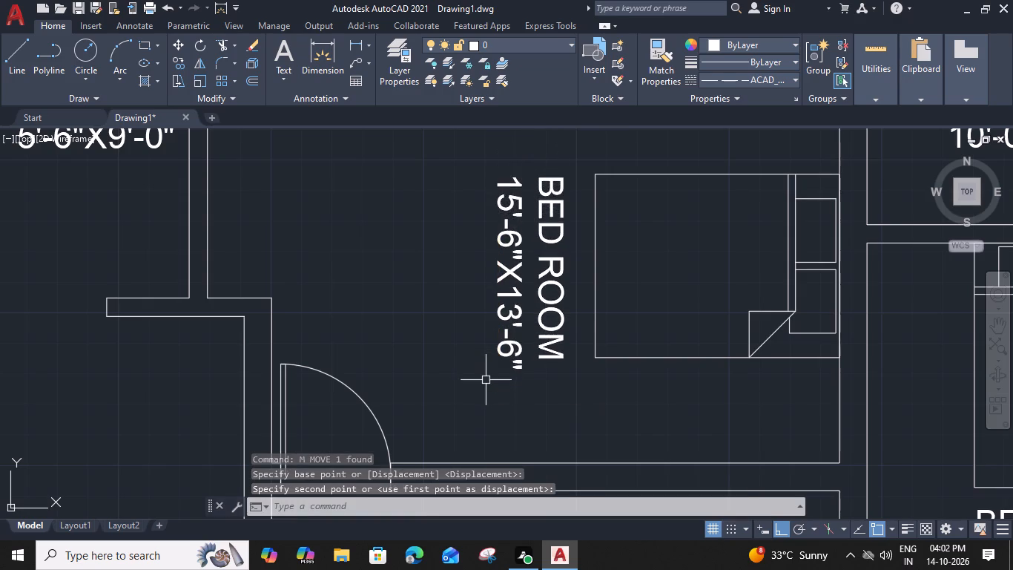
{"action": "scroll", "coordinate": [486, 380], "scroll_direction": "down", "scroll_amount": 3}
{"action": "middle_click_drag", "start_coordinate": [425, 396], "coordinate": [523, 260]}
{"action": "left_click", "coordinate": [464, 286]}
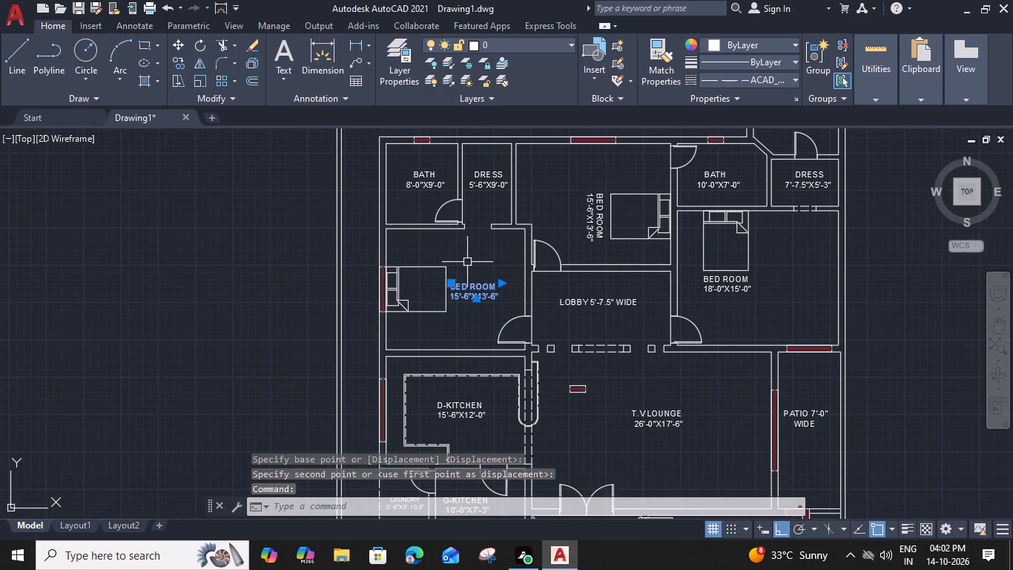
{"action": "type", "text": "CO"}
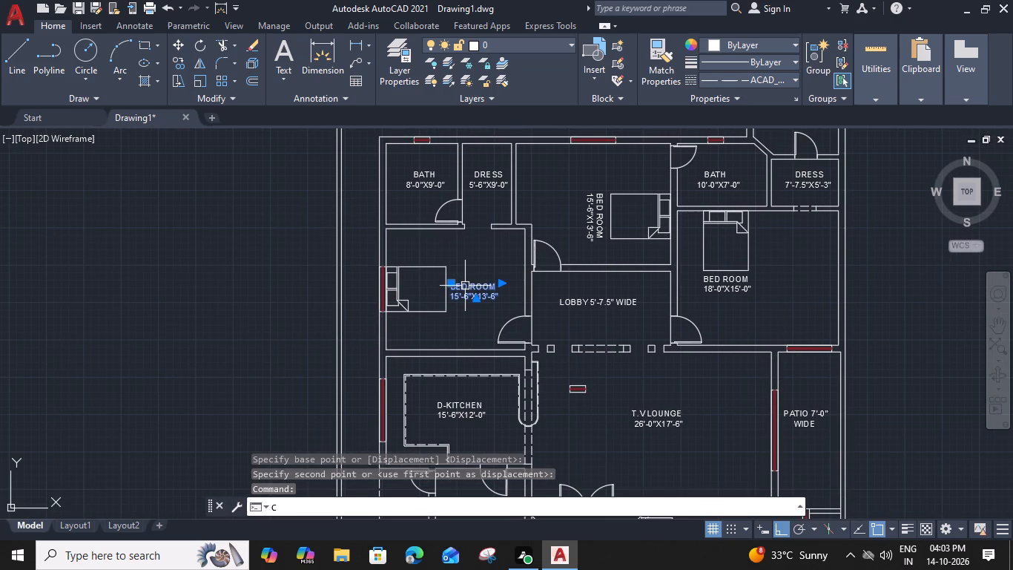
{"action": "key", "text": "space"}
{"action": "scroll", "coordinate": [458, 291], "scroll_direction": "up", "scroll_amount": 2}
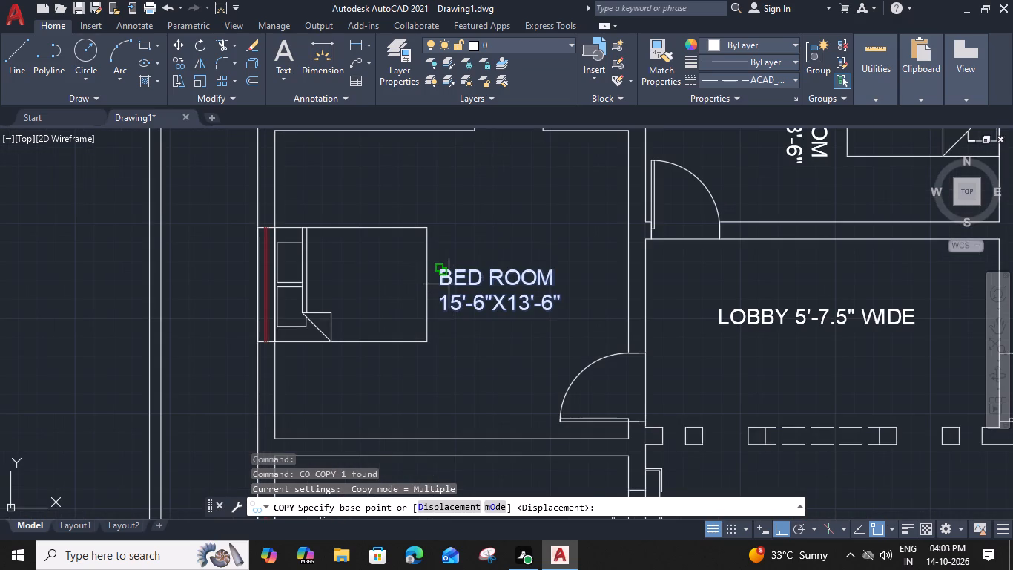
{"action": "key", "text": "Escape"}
Rotate the BED ROOM 15'-6"X13'-6" label in the bedroom above the D-KITCHEN 90° counterclockwise so it reads upward.
{"action": "left_click", "coordinate": [457, 272]}
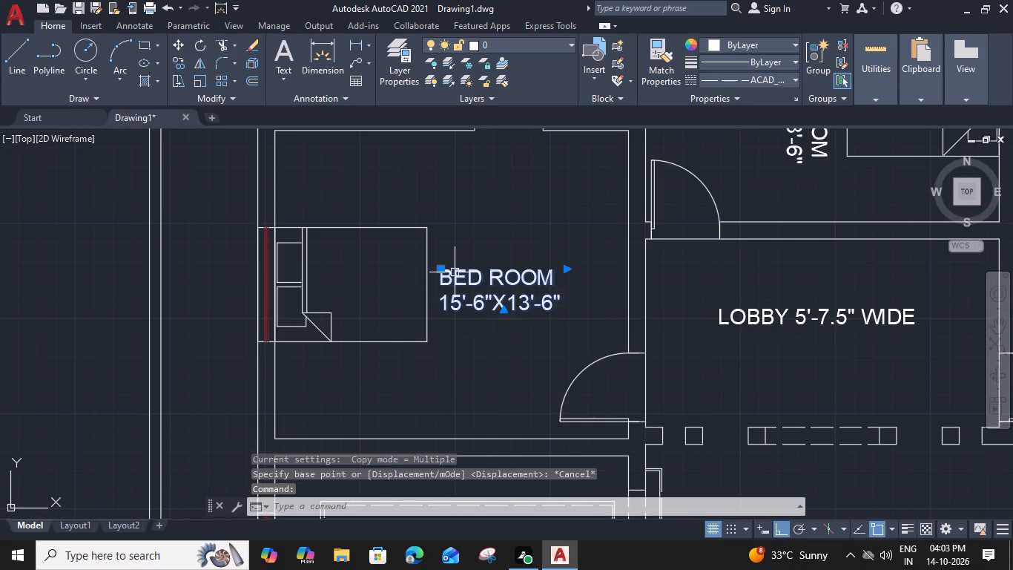
{"action": "type", "text": "RO"}
{"action": "key", "text": "space"}
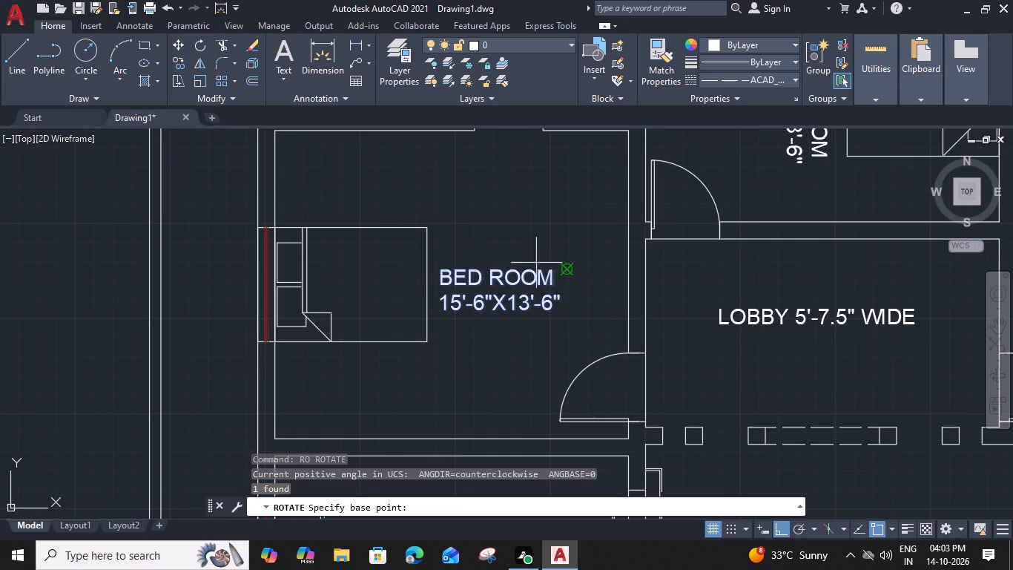
{"action": "left_click", "coordinate": [441, 267]}
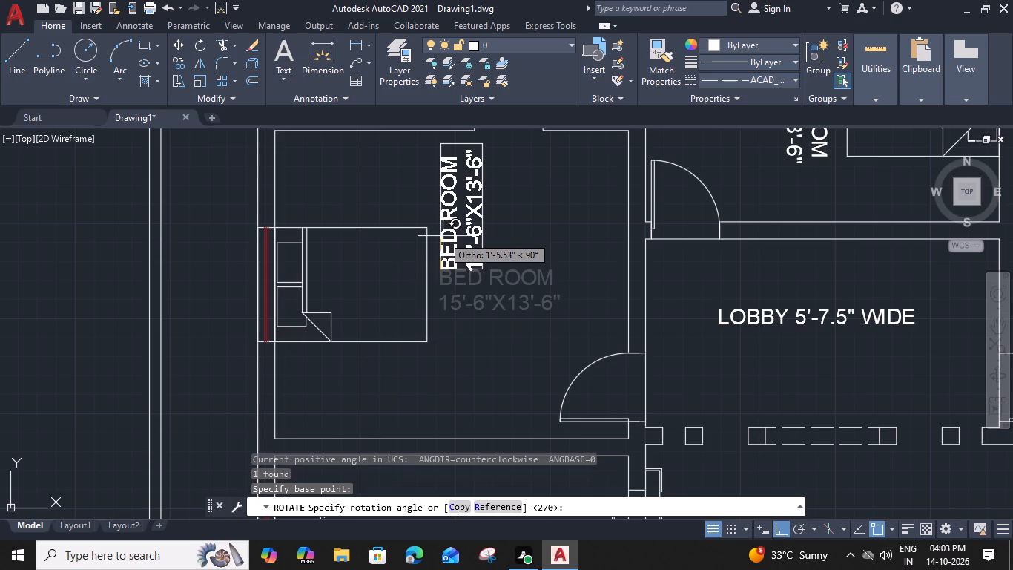
{"action": "scroll", "coordinate": [443, 236], "scroll_direction": "up", "scroll_amount": 2}
{"action": "left_click", "coordinate": [434, 253]}
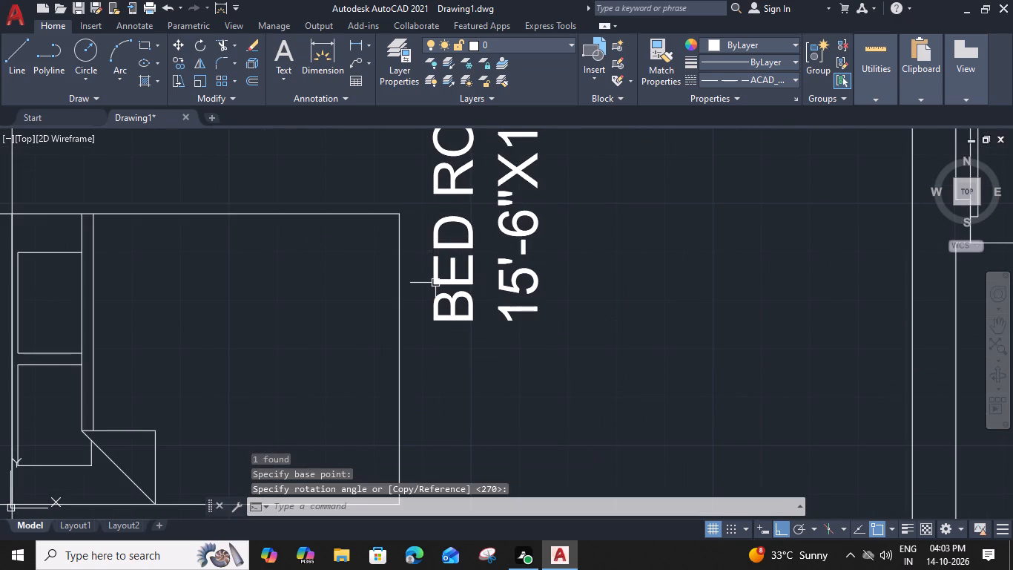
Move that rotated label about 3'-1" straight down so it sits alongside the foot of the bed.
{"action": "left_click", "coordinate": [435, 283]}
{"action": "type", "text": "M"}
{"action": "key", "text": "space"}
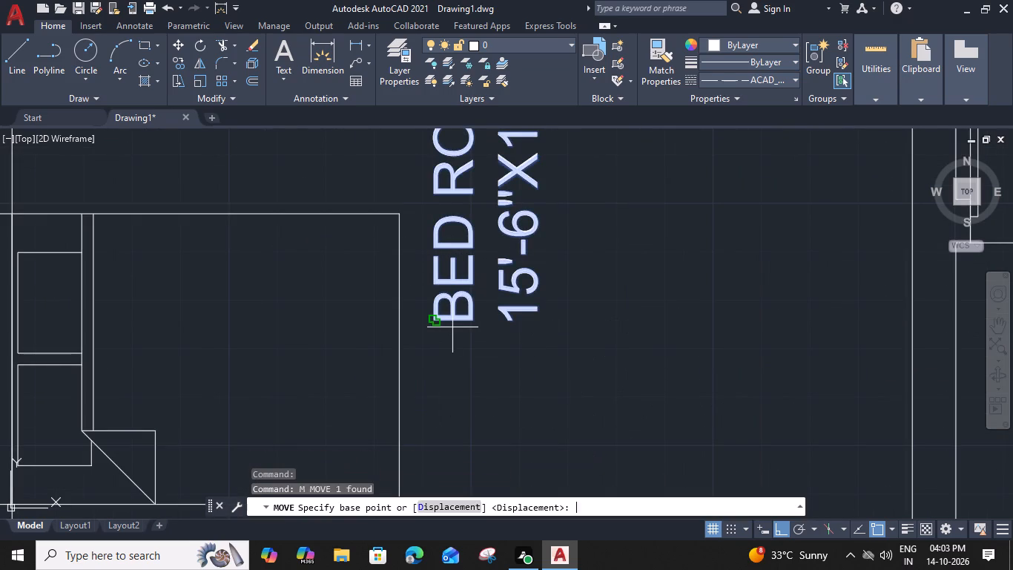
{"action": "left_click", "coordinate": [433, 318]}
{"action": "scroll", "coordinate": [435, 328], "scroll_direction": "down", "scroll_amount": 1}
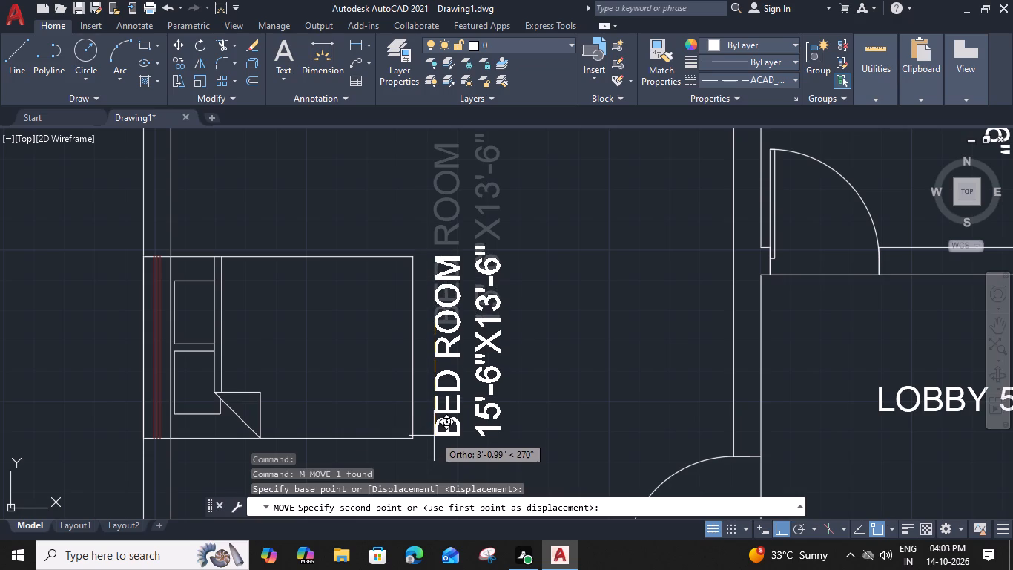
{"action": "left_click", "coordinate": [434, 436]}
Move the loose small window from the T.V LOUNGE into the powder room (PWD) wall facing the porch.
{"action": "scroll", "coordinate": [465, 376], "scroll_direction": "down", "scroll_amount": 2}
{"action": "middle_click_drag", "start_coordinate": [576, 354], "coordinate": [575, 354]}
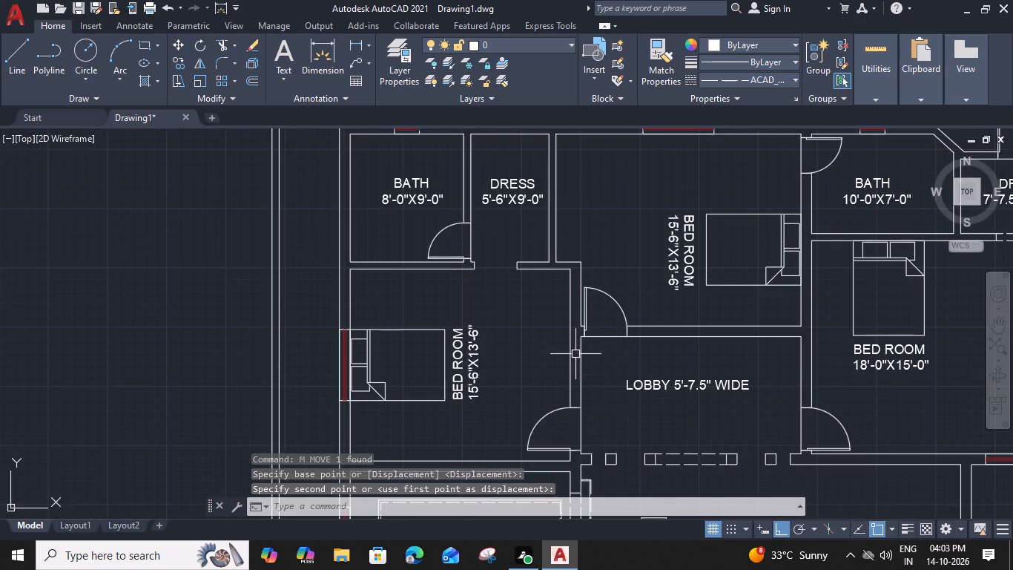
{"action": "middle_click_drag", "start_coordinate": [575, 354], "coordinate": [478, 321]}
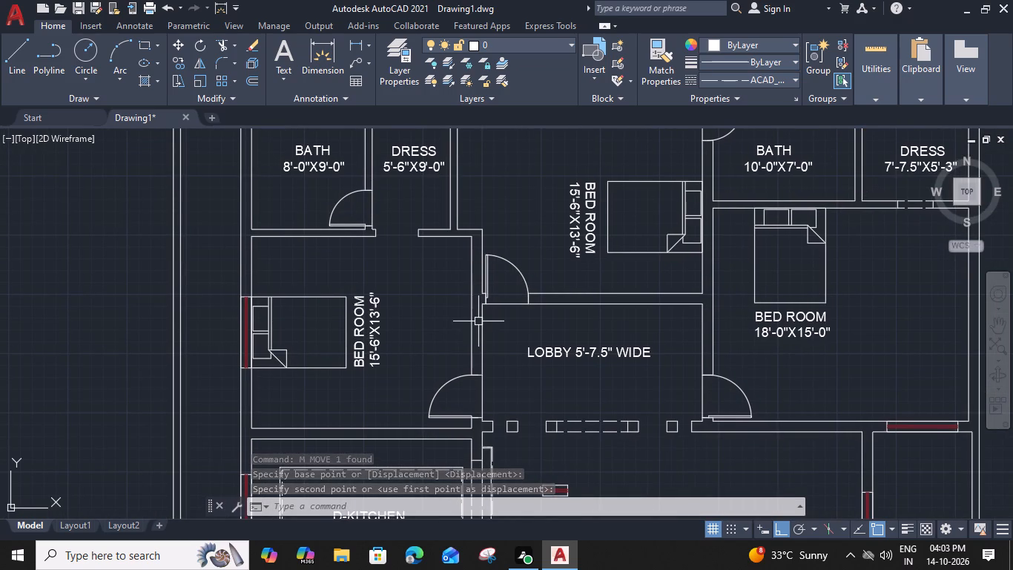
{"action": "scroll", "coordinate": [530, 258], "scroll_direction": "down", "scroll_amount": 1}
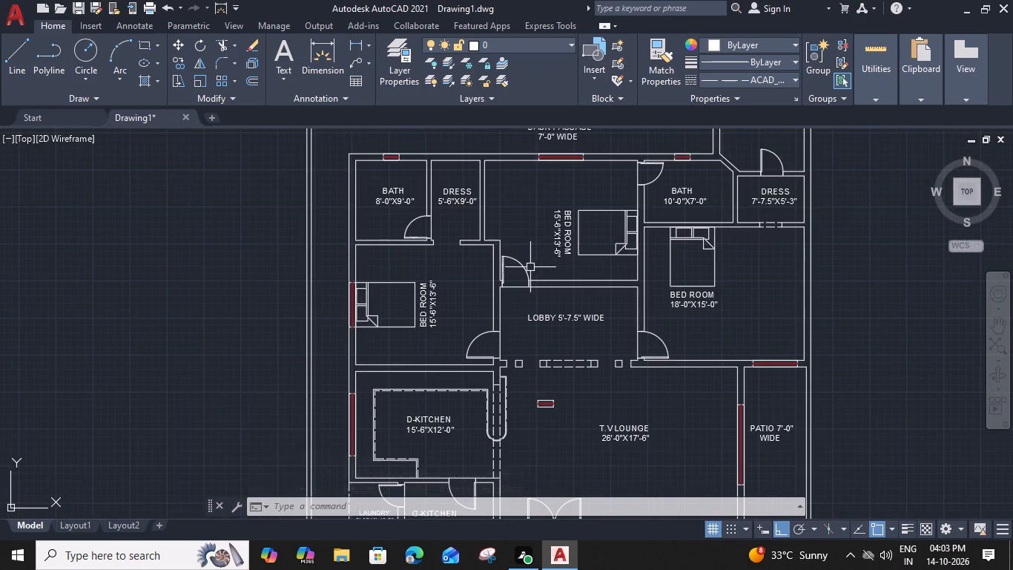
{"action": "middle_click_drag", "start_coordinate": [524, 287], "coordinate": [520, 237]}
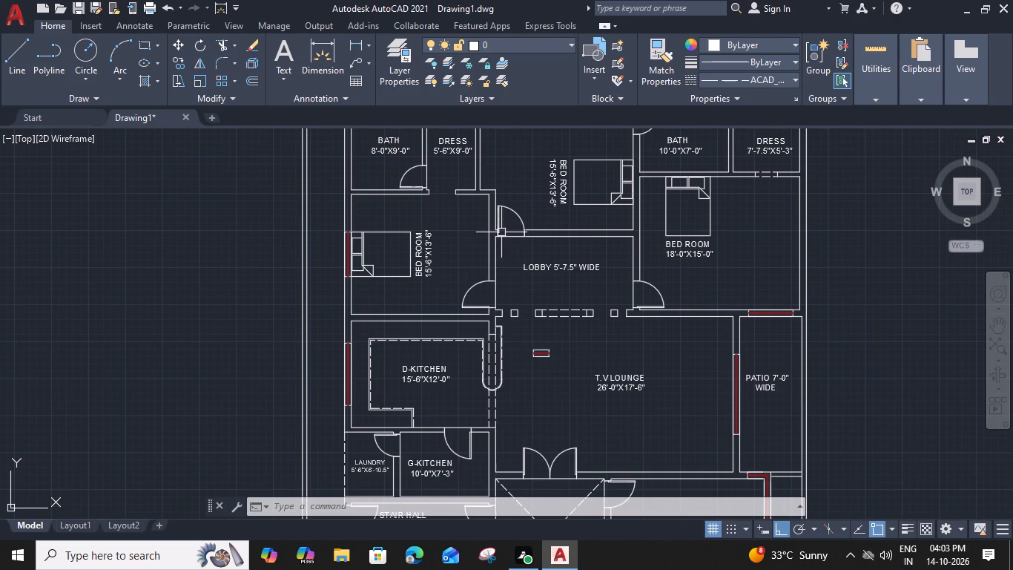
{"action": "middle_click_drag", "start_coordinate": [501, 232], "coordinate": [503, 213]}
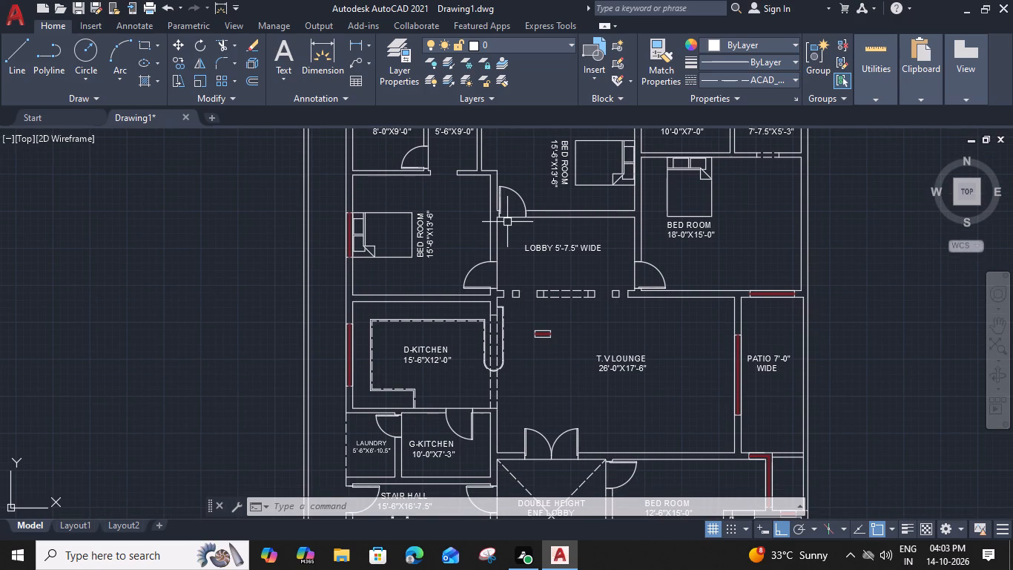
{"action": "middle_click_drag", "start_coordinate": [547, 358], "coordinate": [547, 357]}
{"action": "middle_click_drag", "start_coordinate": [547, 357], "coordinate": [529, 204]}
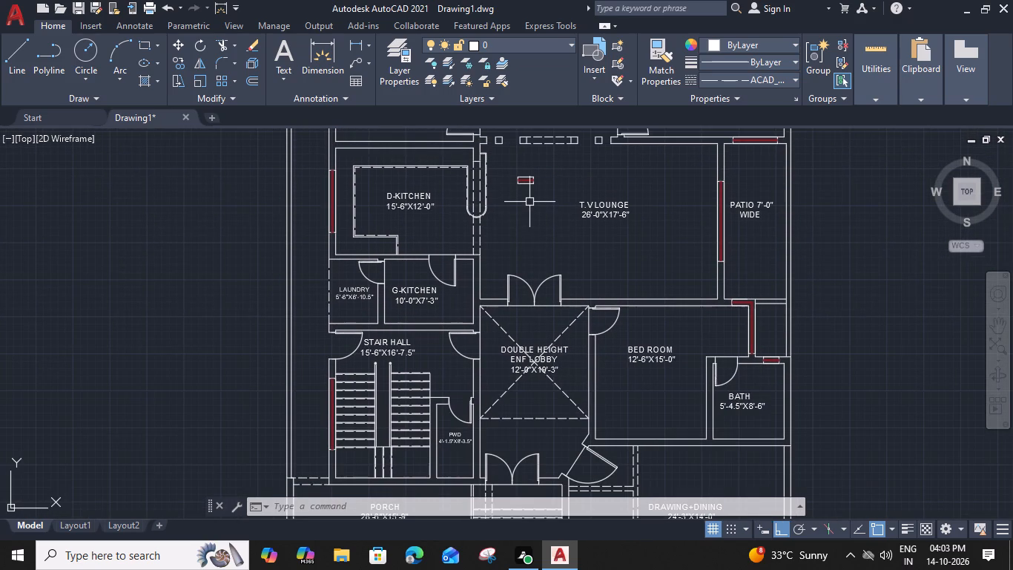
{"action": "left_click", "coordinate": [549, 167]}
{"action": "left_click", "coordinate": [502, 215]}
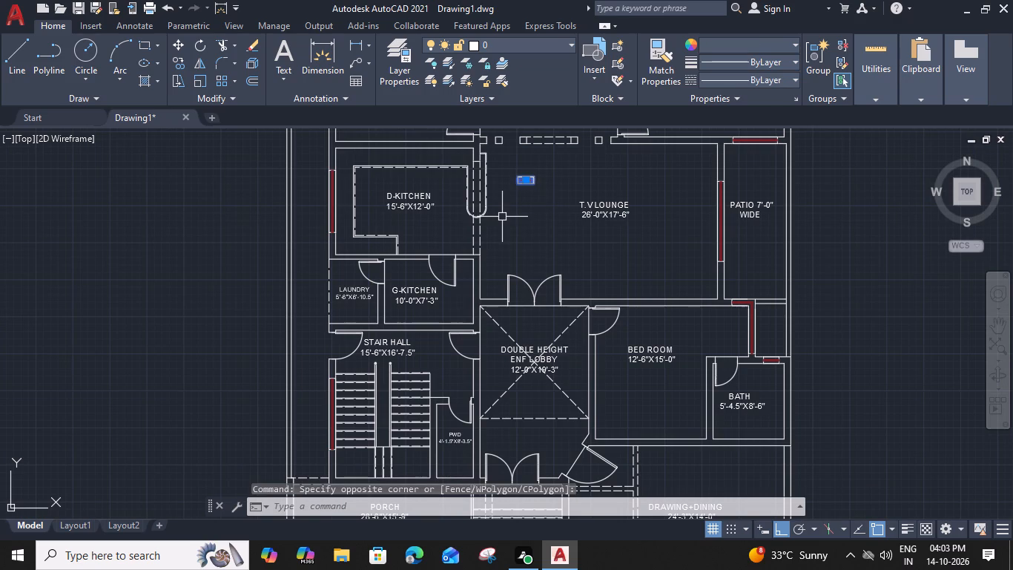
{"action": "type", "text": "M"}
{"action": "key", "text": "space"}
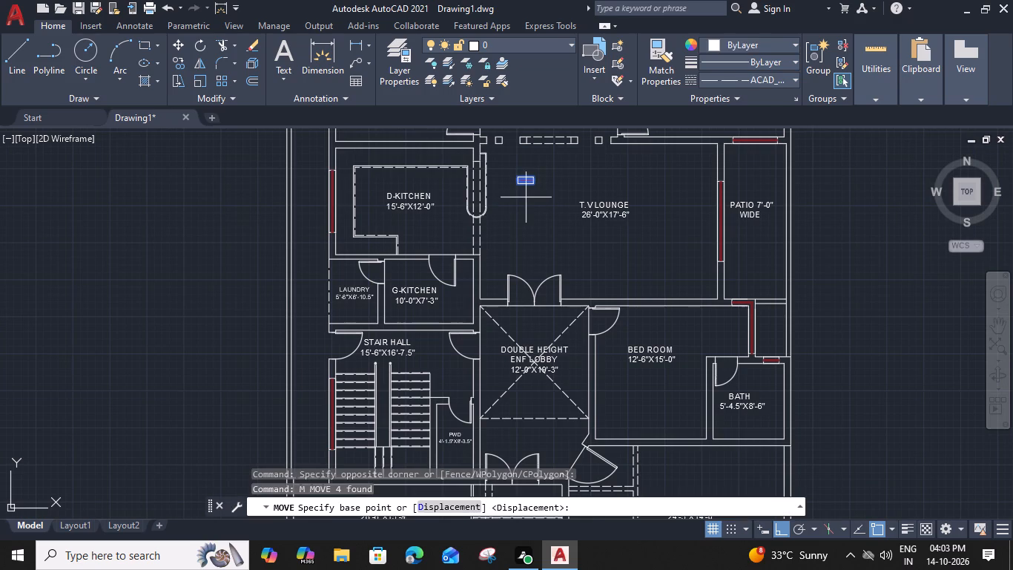
{"action": "scroll", "coordinate": [526, 197], "scroll_direction": "up", "scroll_amount": 1}
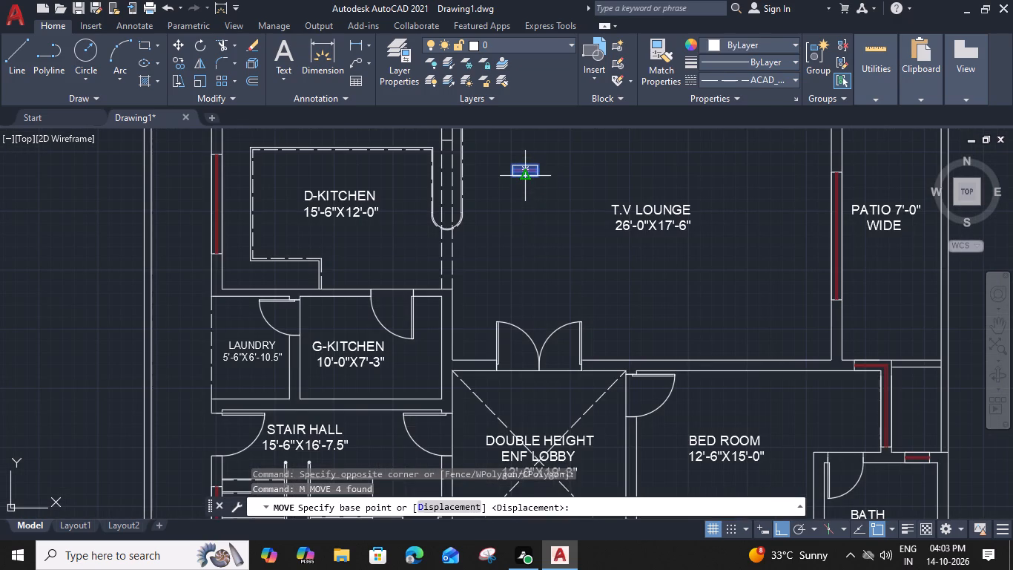
{"action": "left_click", "coordinate": [526, 177]}
{"action": "scroll", "coordinate": [526, 177], "scroll_direction": "down", "scroll_amount": 3}
{"action": "scroll", "coordinate": [499, 312], "scroll_direction": "up", "scroll_amount": 4}
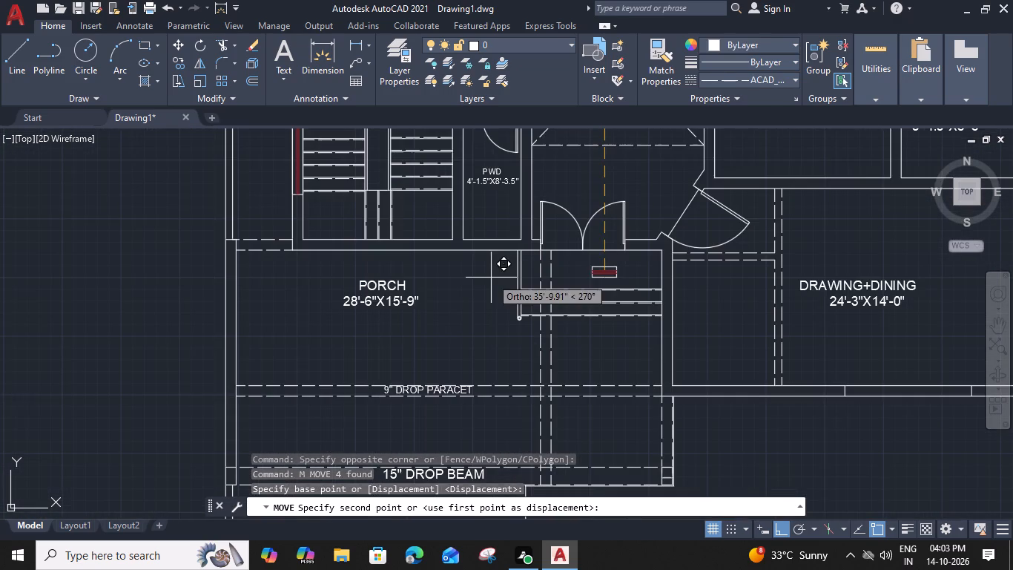
{"action": "left_click", "coordinate": [492, 249]}
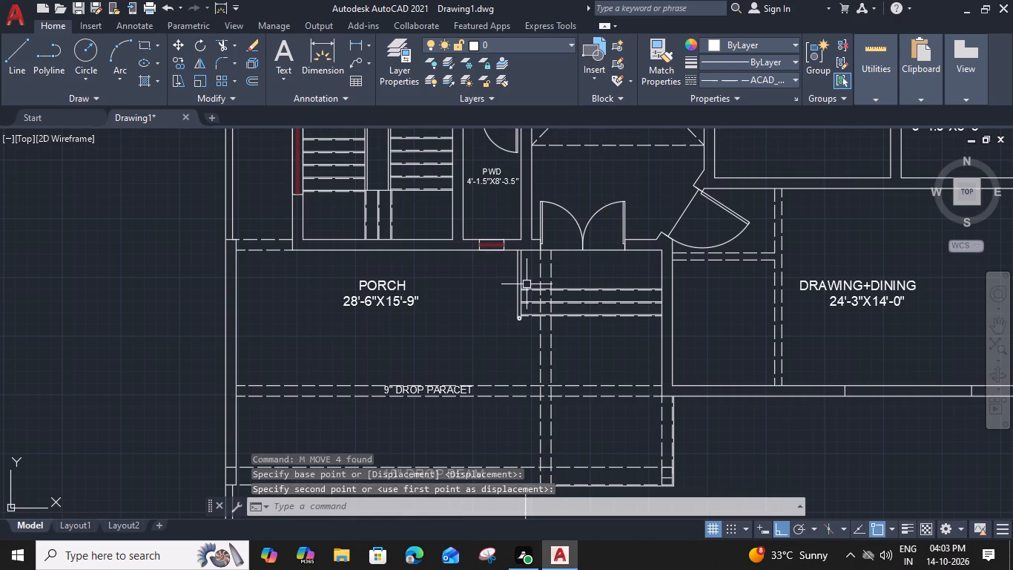
Copy the BATH 10'-0"X7'-0" window straight up from its wall into the clear space of the back passage.
{"action": "scroll", "coordinate": [534, 261], "scroll_direction": "down", "scroll_amount": 1}
{"action": "middle_click_drag", "start_coordinate": [652, 249], "coordinate": [579, 481]}
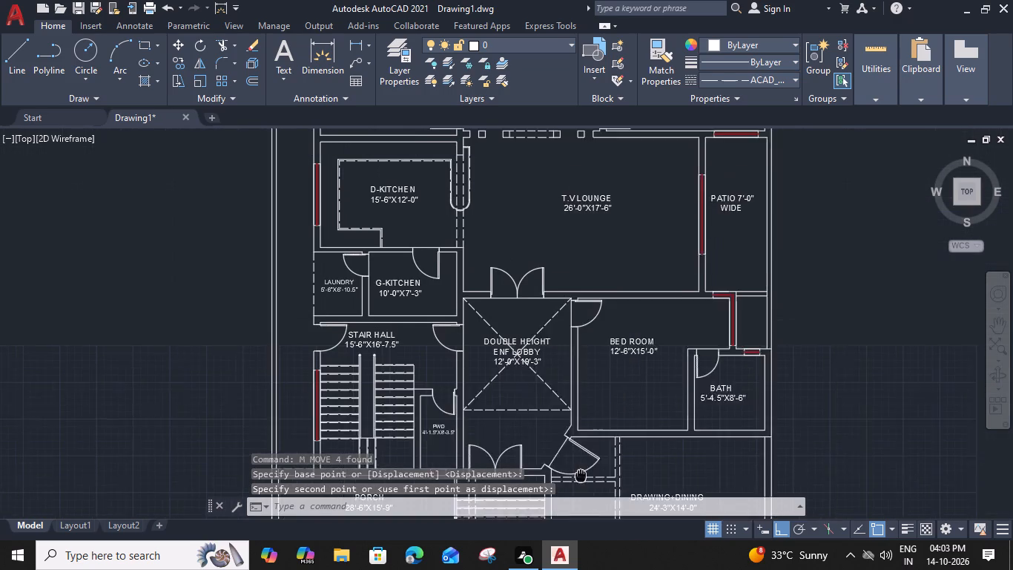
{"action": "middle_click_drag", "start_coordinate": [579, 481], "coordinate": [570, 517]}
{"action": "middle_click_drag", "start_coordinate": [535, 358], "coordinate": [520, 502]}
{"action": "middle_click_drag", "start_coordinate": [492, 296], "coordinate": [494, 325]}
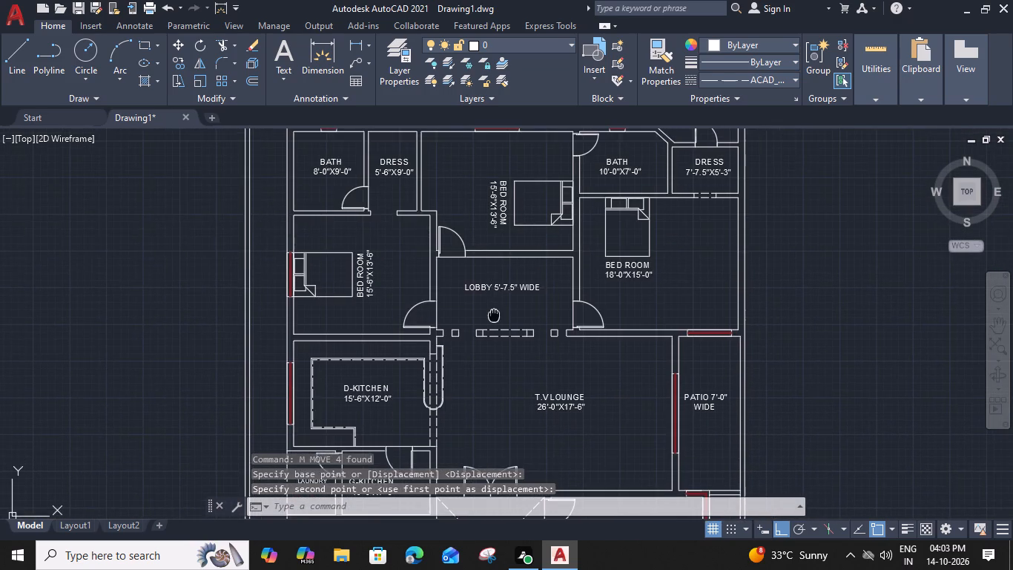
{"action": "middle_click_drag", "start_coordinate": [494, 325], "coordinate": [489, 362]}
{"action": "middle_click_drag", "start_coordinate": [585, 318], "coordinate": [585, 318]}
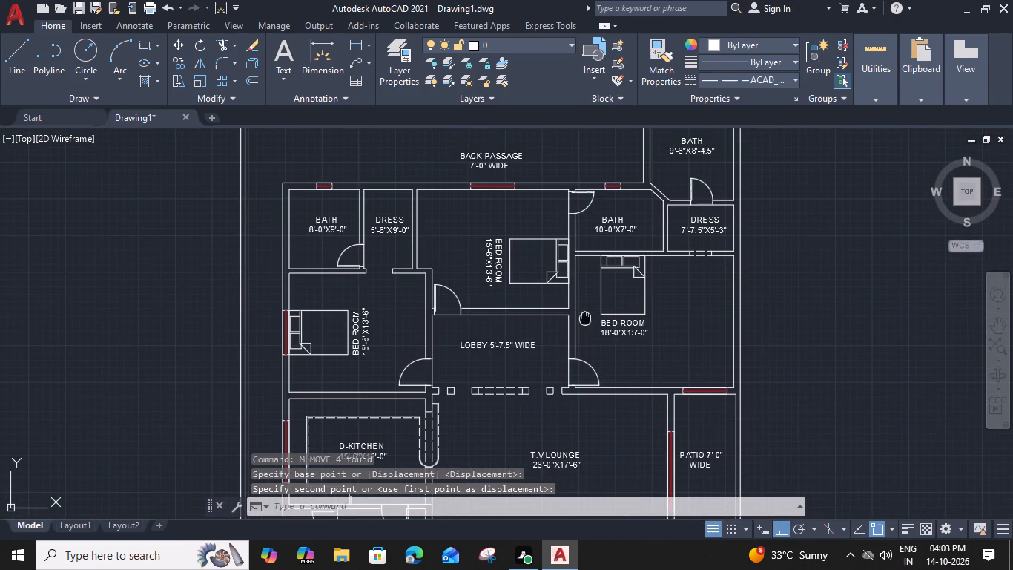
{"action": "middle_click_drag", "start_coordinate": [585, 318], "coordinate": [550, 360]}
{"action": "scroll", "coordinate": [570, 217], "scroll_direction": "up", "scroll_amount": 3}
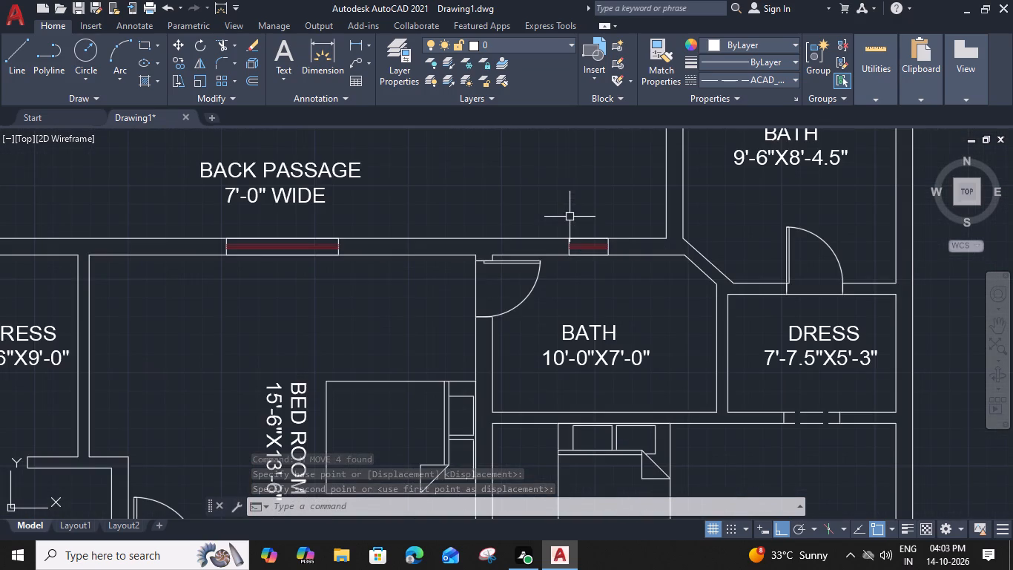
{"action": "left_click", "coordinate": [599, 246]}
{"action": "type", "text": "CO"}
{"action": "key", "text": "space"}
{"action": "left_click", "coordinate": [592, 238]}
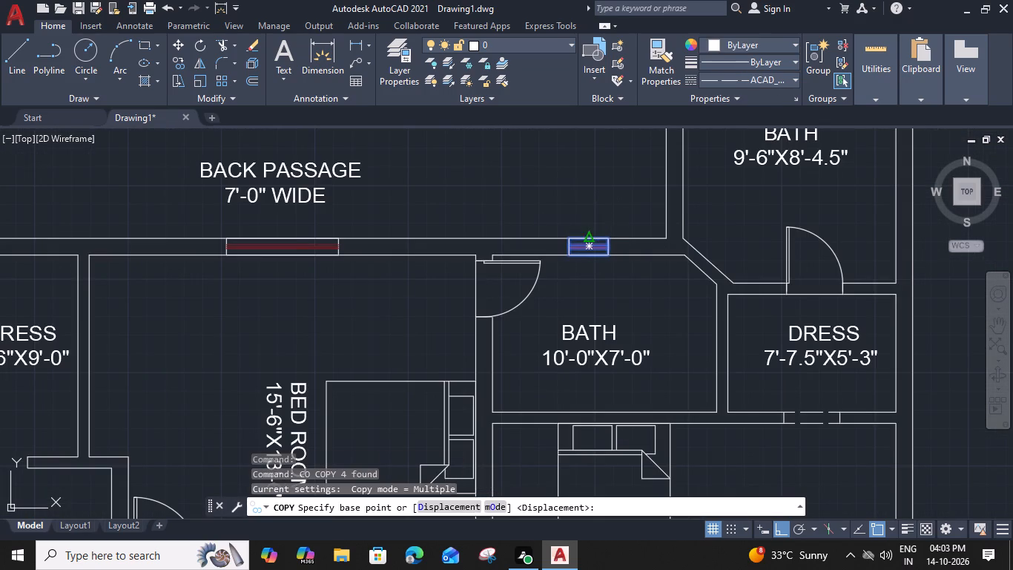
{"action": "left_click", "coordinate": [590, 186]}
{"action": "key", "text": "Escape"}
Rotate the copied window in the back passage 90° about its corner so it stands vertical.
{"action": "left_click", "coordinate": [620, 177]}
{"action": "left_click", "coordinate": [605, 210]}
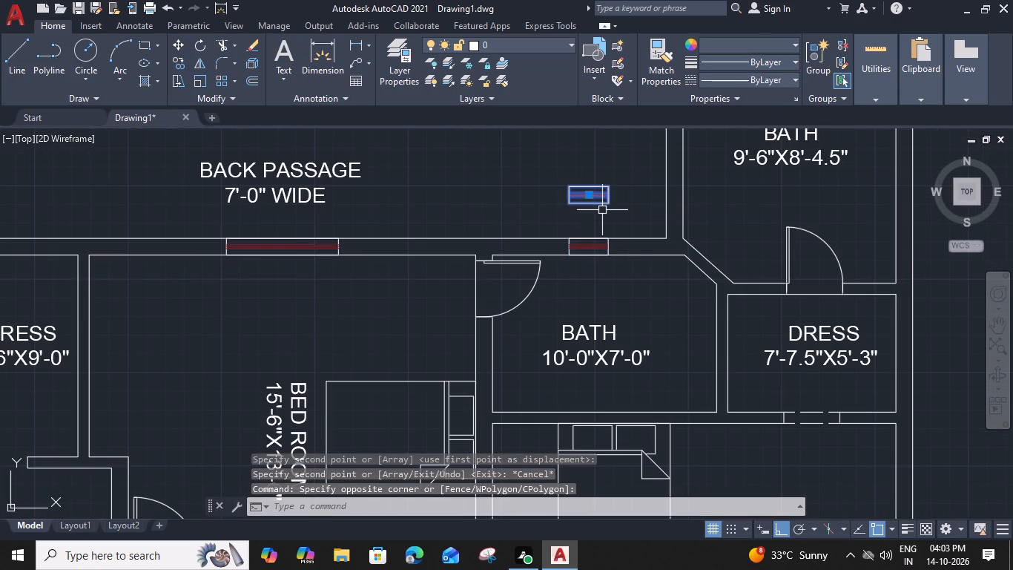
{"action": "type", "text": "RO"}
{"action": "key", "text": "space"}
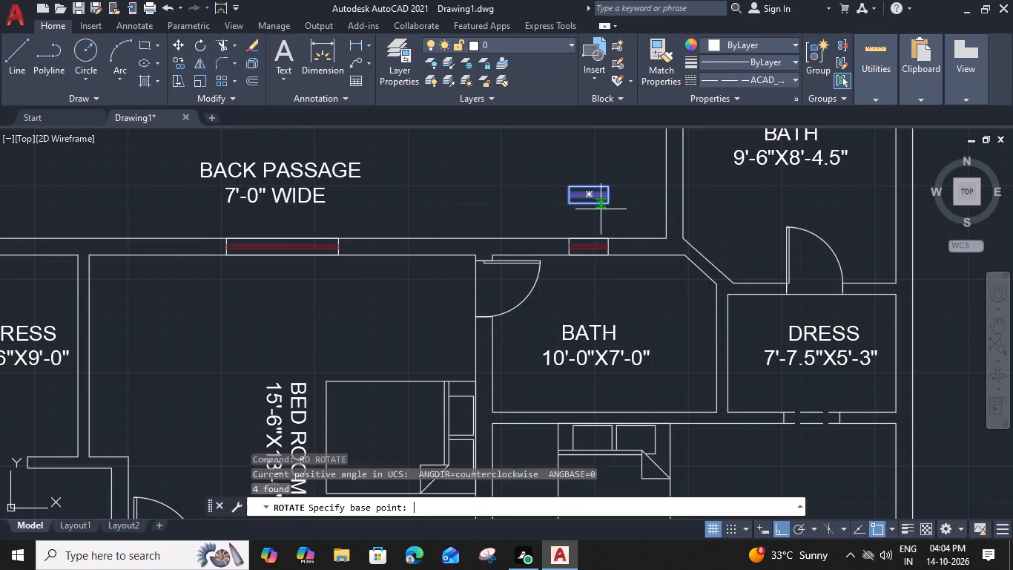
{"action": "left_click", "coordinate": [608, 187]}
{"action": "scroll", "coordinate": [611, 205], "scroll_direction": "up", "scroll_amount": 3}
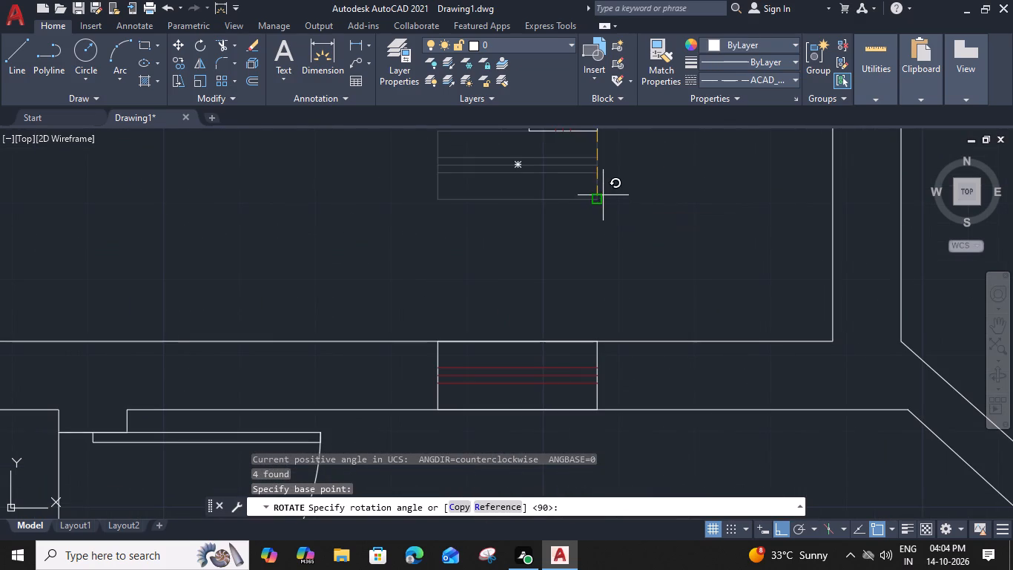
{"action": "left_click", "coordinate": [598, 200]}
Move the rotated window straight across into the BATH 9'-6"X8'-4.5" wall facing the back passage.
{"action": "scroll", "coordinate": [598, 200], "scroll_direction": "down", "scroll_amount": 3}
{"action": "middle_click_drag", "start_coordinate": [602, 208], "coordinate": [580, 242]}
{"action": "left_click", "coordinate": [586, 209]}
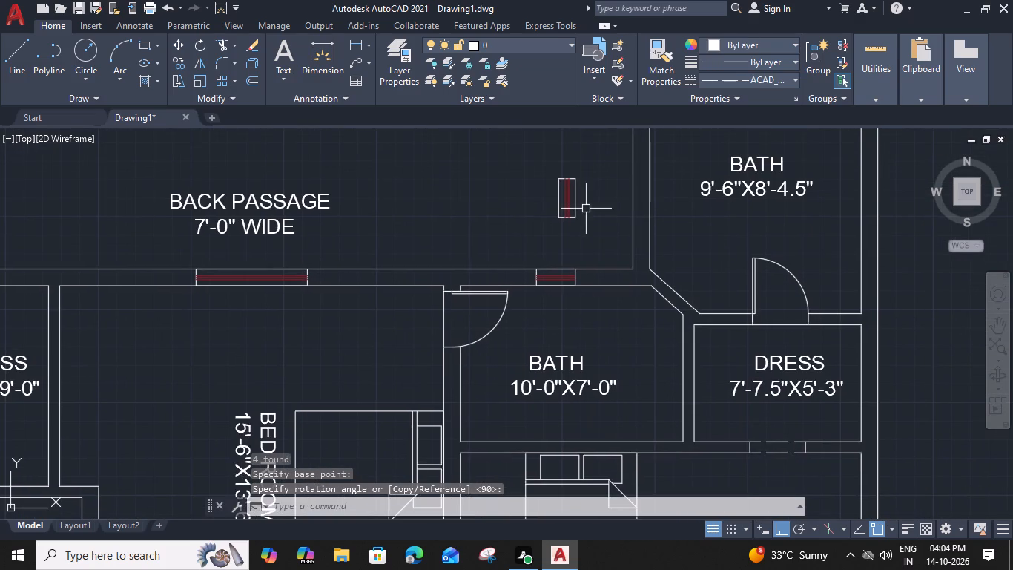
{"action": "left_click", "coordinate": [524, 223]}
{"action": "type", "text": "M"}
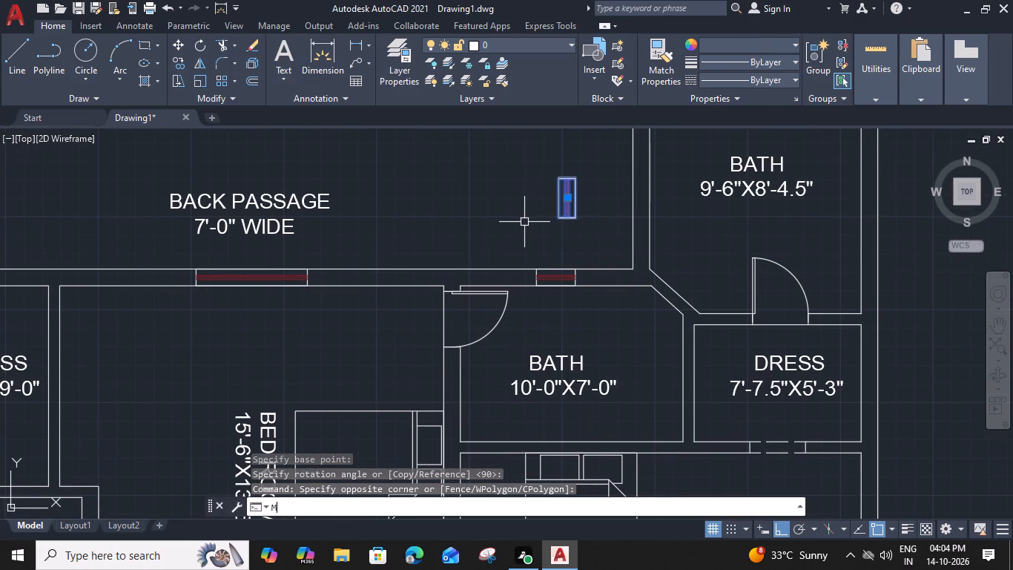
{"action": "key", "text": "space"}
{"action": "left_click", "coordinate": [577, 198]}
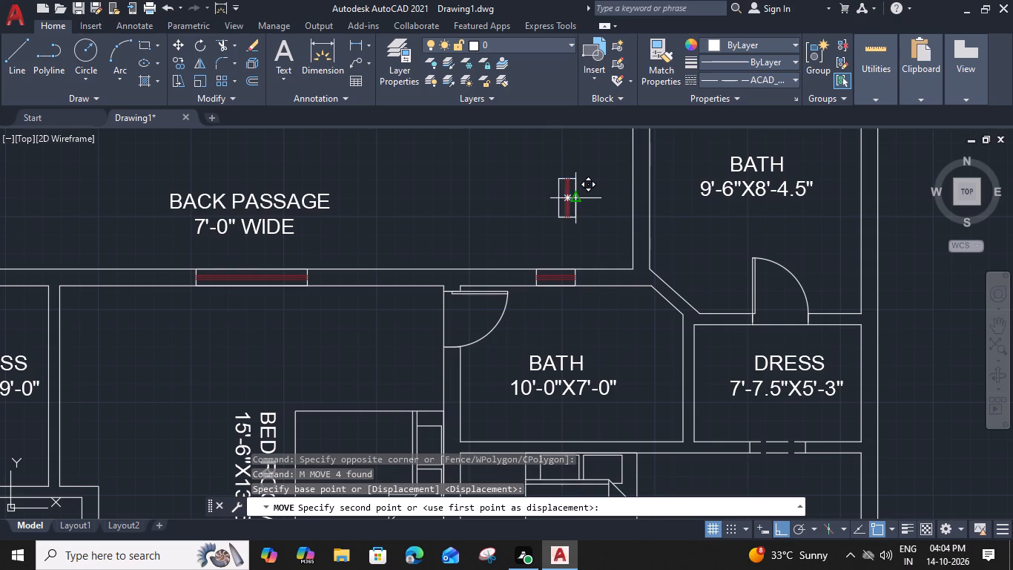
{"action": "left_click", "coordinate": [648, 195]}
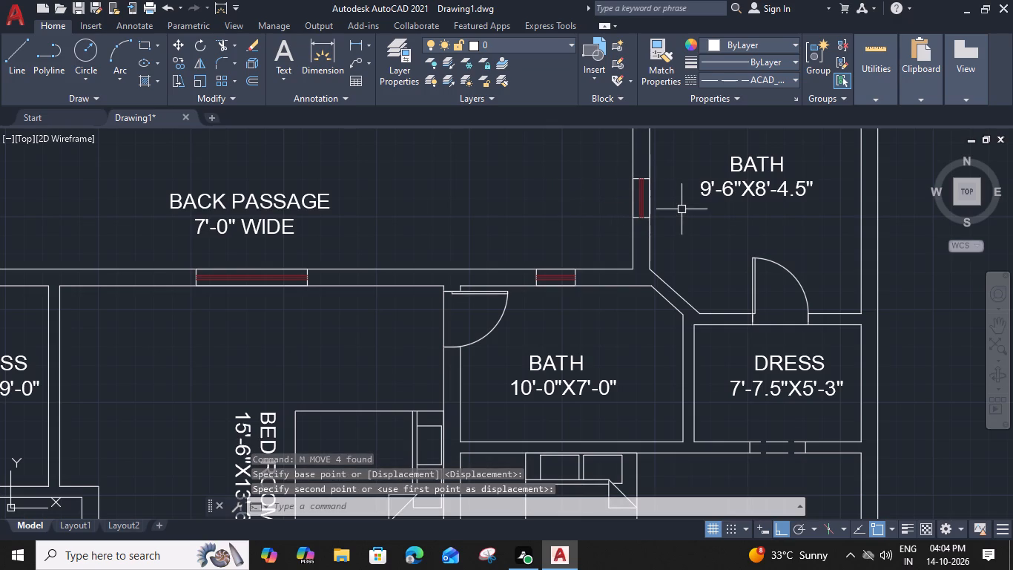
{"action": "key", "text": "Escape"}
Shift the BATH 8'-0"X9'-0" window slightly along its wall toward the DRESS side.
{"action": "scroll", "coordinate": [680, 205], "scroll_direction": "down", "scroll_amount": 2}
{"action": "middle_click_drag", "start_coordinate": [679, 245], "coordinate": [644, 226]}
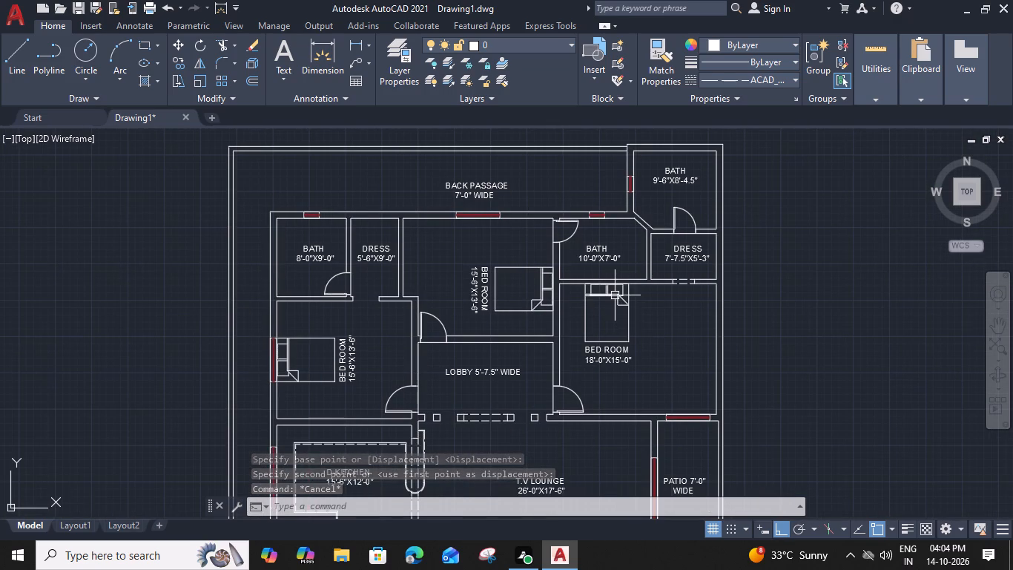
{"action": "middle_click_drag", "start_coordinate": [615, 295], "coordinate": [596, 270]}
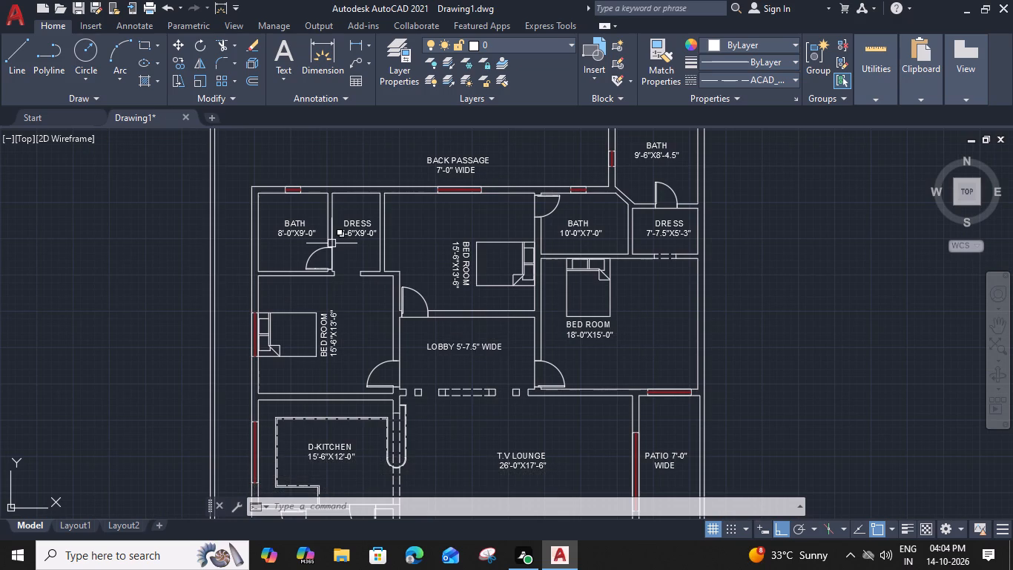
{"action": "scroll", "coordinate": [331, 243], "scroll_direction": "up", "scroll_amount": 2}
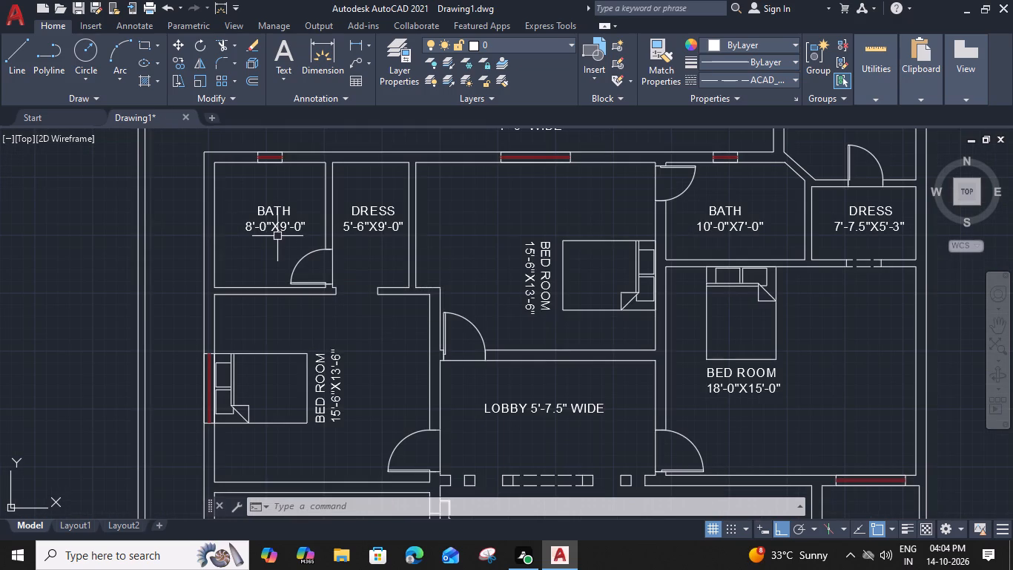
{"action": "middle_click_drag", "start_coordinate": [277, 236], "coordinate": [428, 267]}
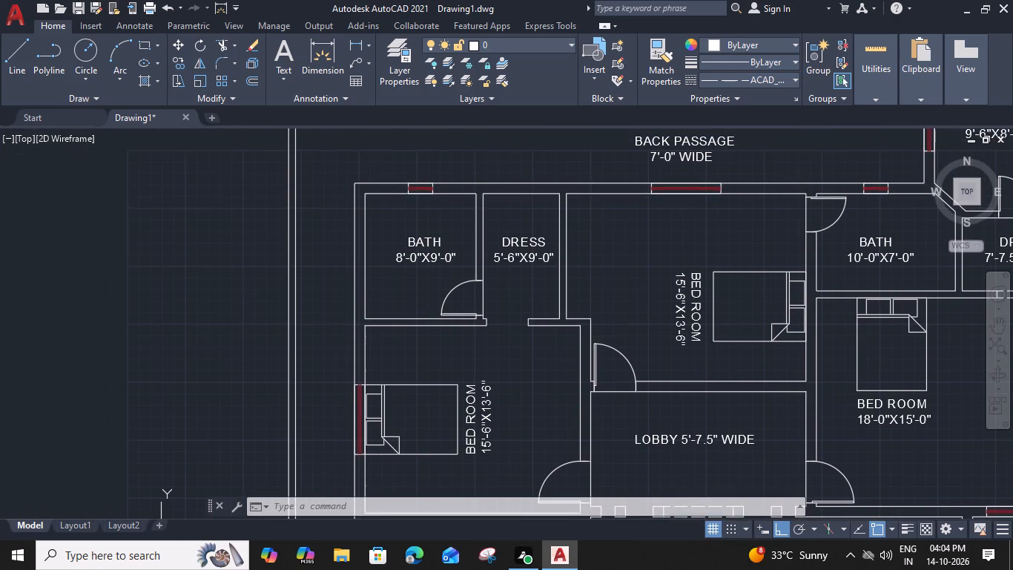
{"action": "scroll", "coordinate": [392, 194], "scroll_direction": "up", "scroll_amount": 2}
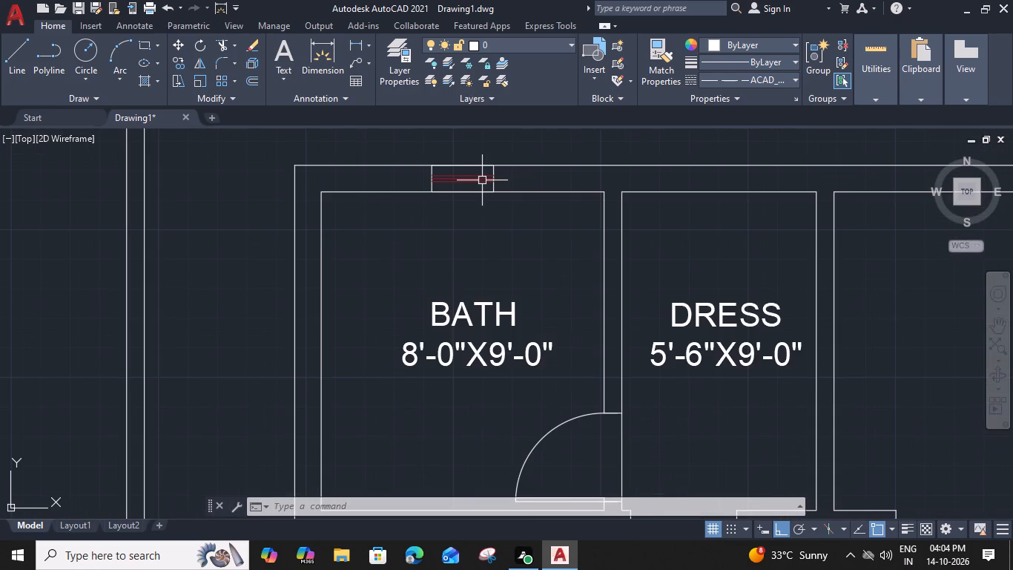
{"action": "left_click", "coordinate": [491, 180]}
{"action": "type", "text": "M"}
{"action": "key", "text": "space"}
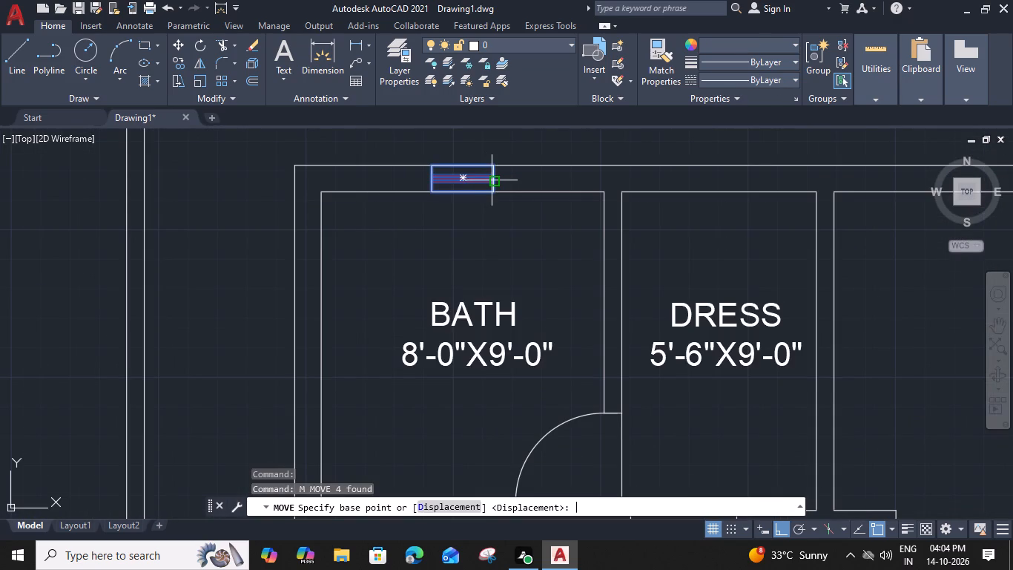
{"action": "left_click", "coordinate": [496, 168]}
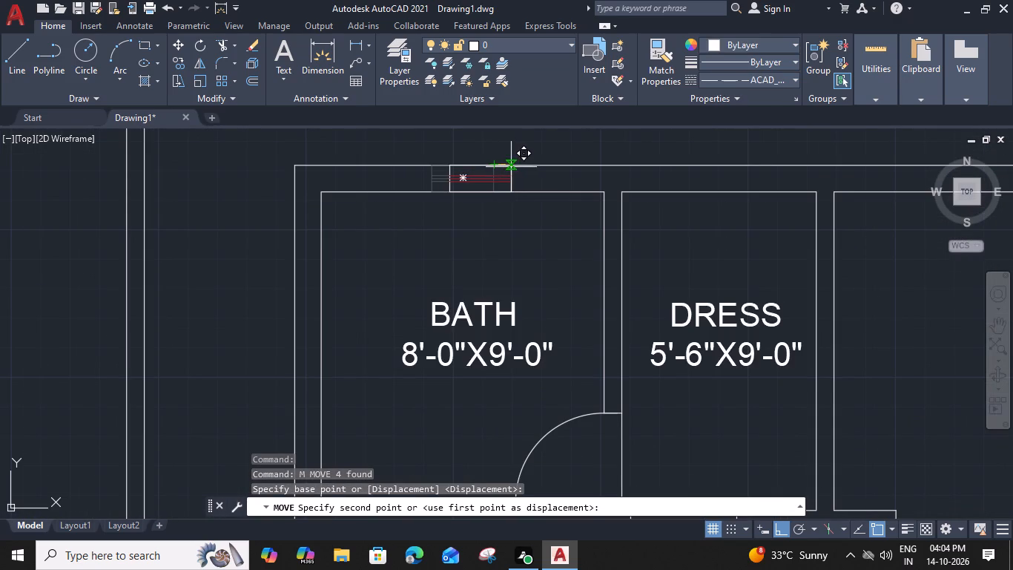
{"action": "left_click", "coordinate": [512, 167]}
Draw a 2' line straight down from the BATH 8'-0"X9'-0" window wall, just beside the window on the outer-corner side.
{"action": "type", "text": "L"}
{"action": "key", "text": "space"}
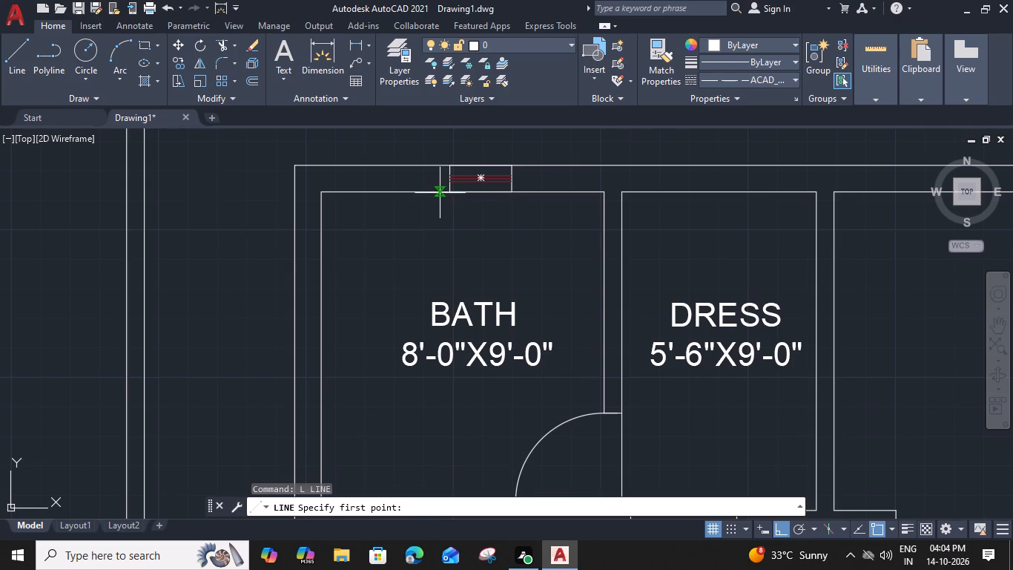
{"action": "left_click", "coordinate": [440, 192]}
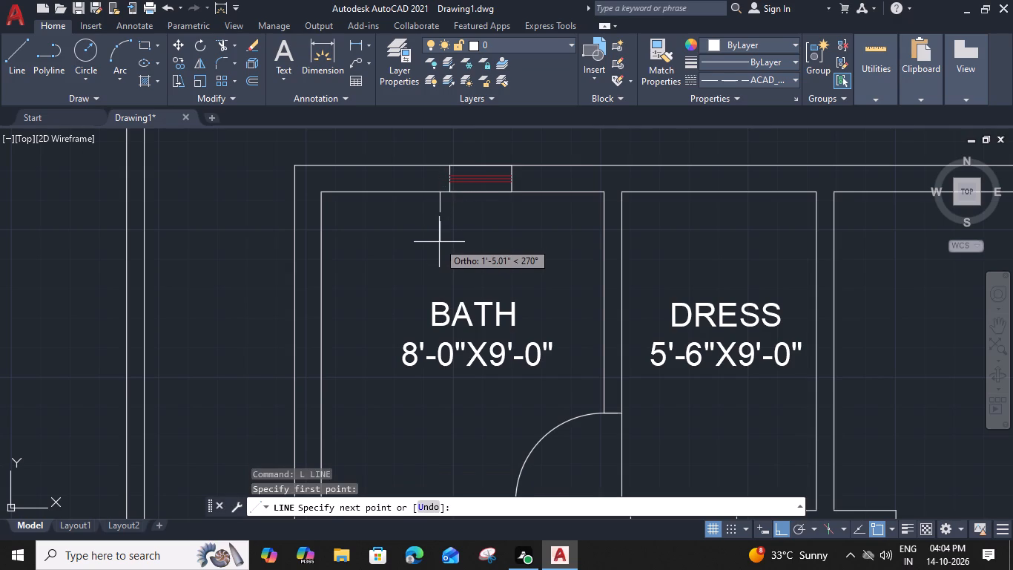
{"action": "key", "text": "2"}
{"action": "key", "text": "apostrophe"}
{"action": "key", "text": "space"}
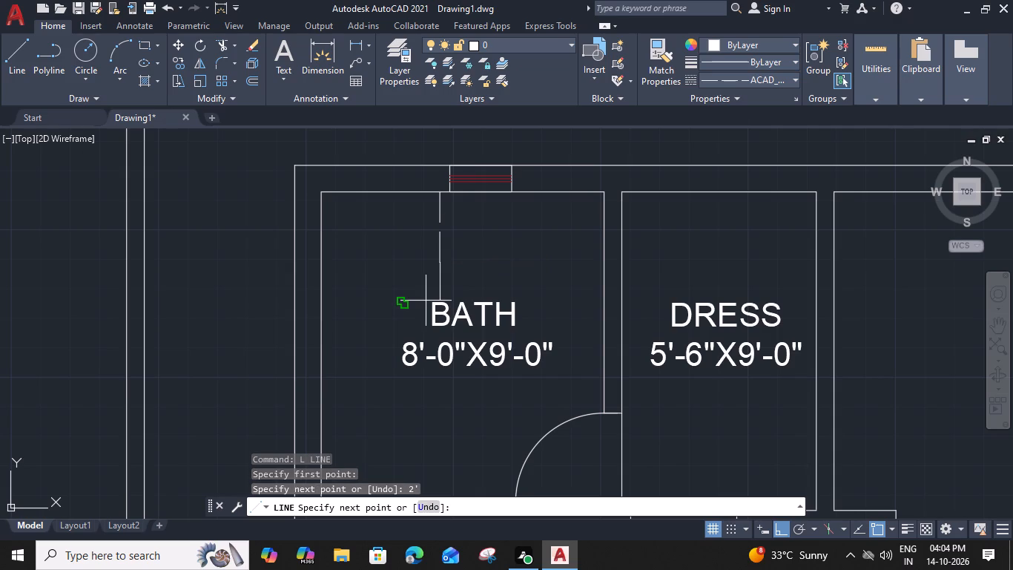
{"action": "key", "text": "Escape"}
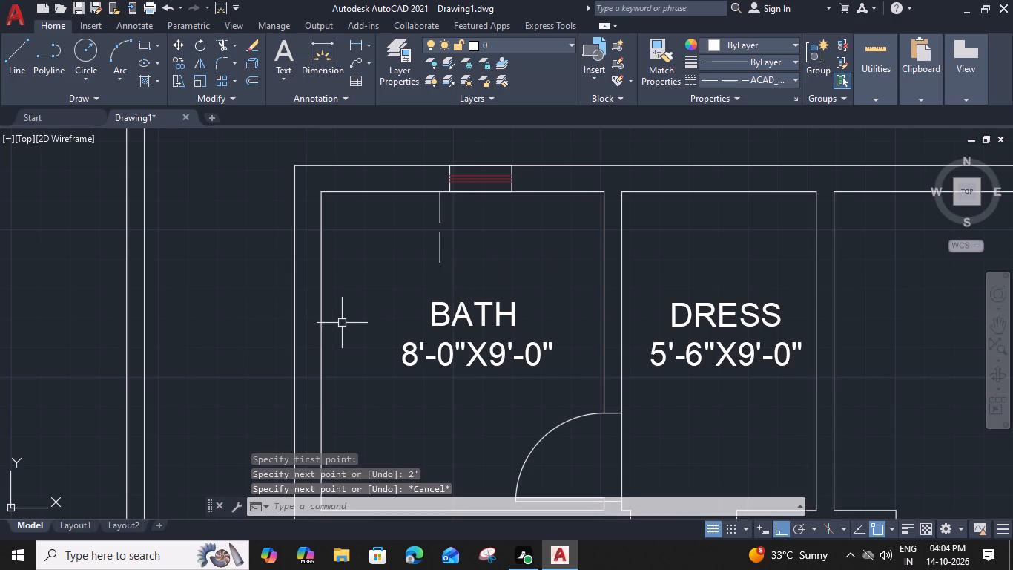
Draw a 2' horizontal line into the BATH 8'-0"X9'-0" from its outer side wall, below the first line's end.
{"action": "key", "text": "l"}
{"action": "key", "text": "space"}
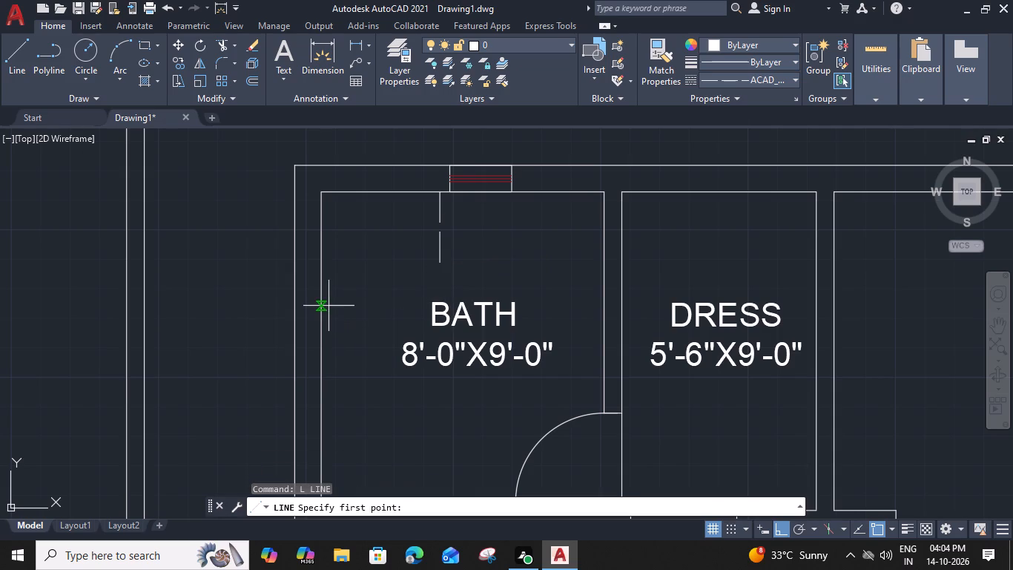
{"action": "left_click", "coordinate": [322, 300]}
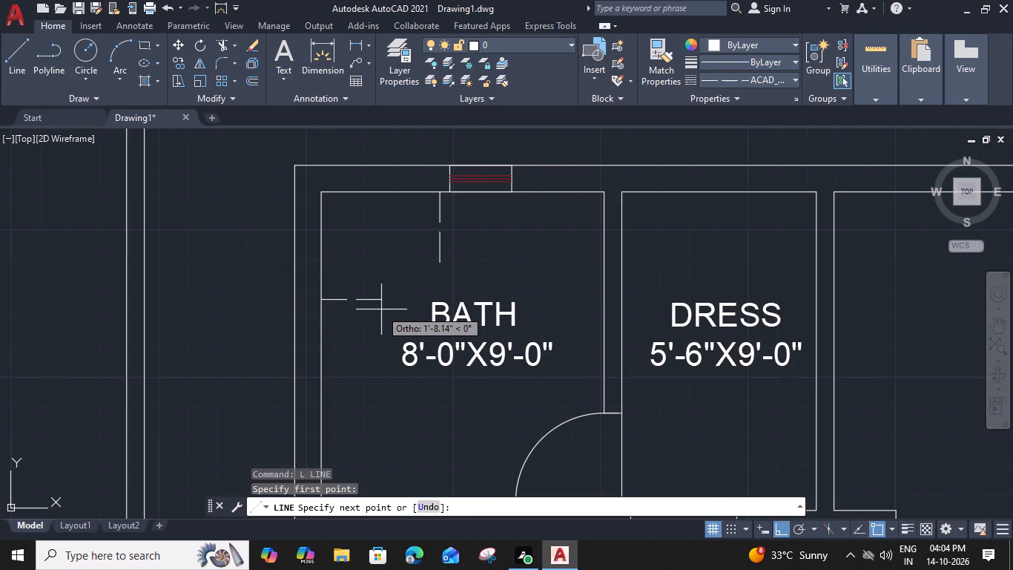
{"action": "key", "text": "2"}
{"action": "type", "text": "'"}
{"action": "key", "text": "space"}
{"action": "key", "text": "Escape"}
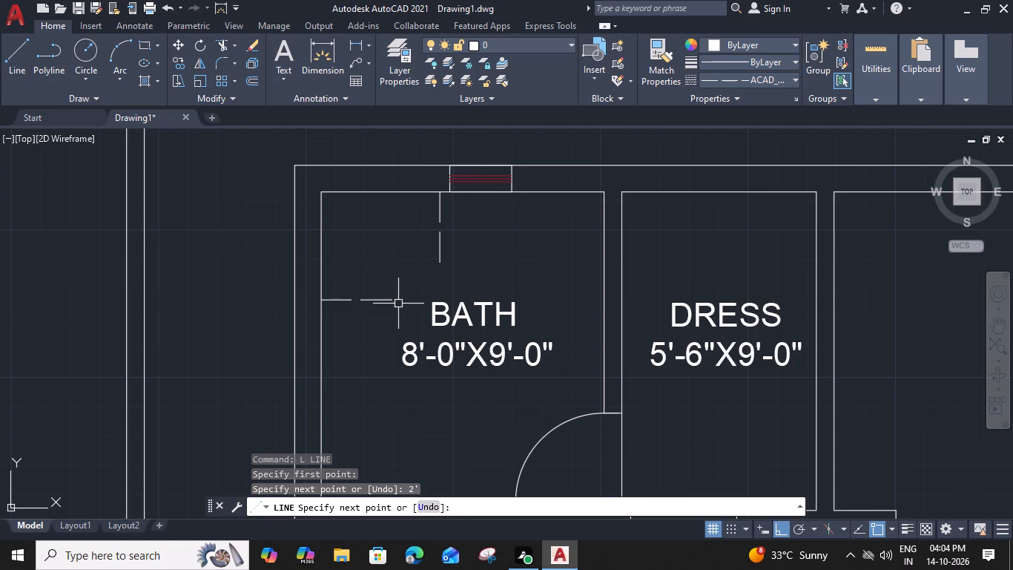
Set the linetype of both 2' lines in the bath corner to ByLayer.
{"action": "left_click", "coordinate": [446, 250]}
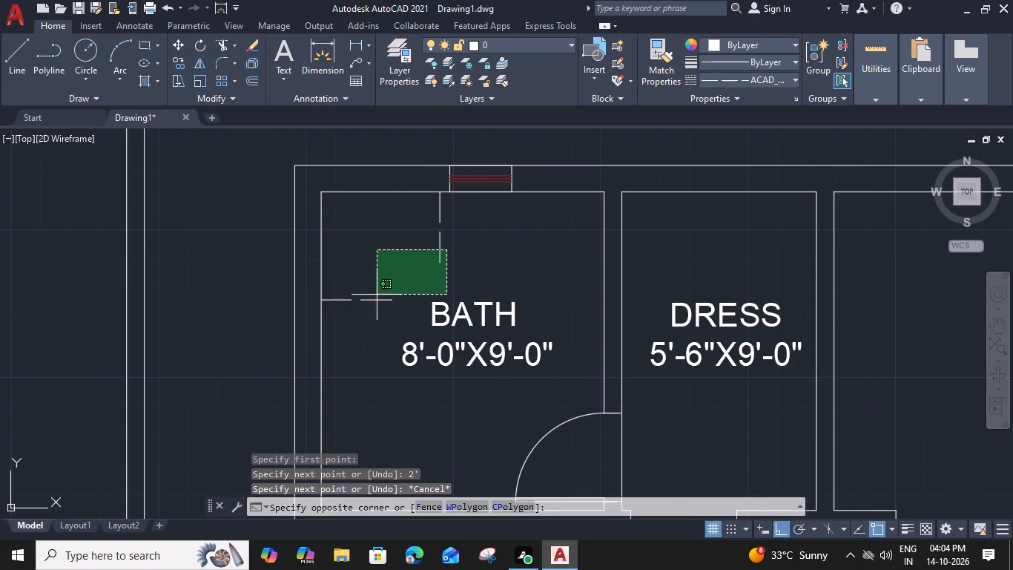
{"action": "left_click", "coordinate": [368, 279]}
{"action": "left_click", "coordinate": [769, 76]}
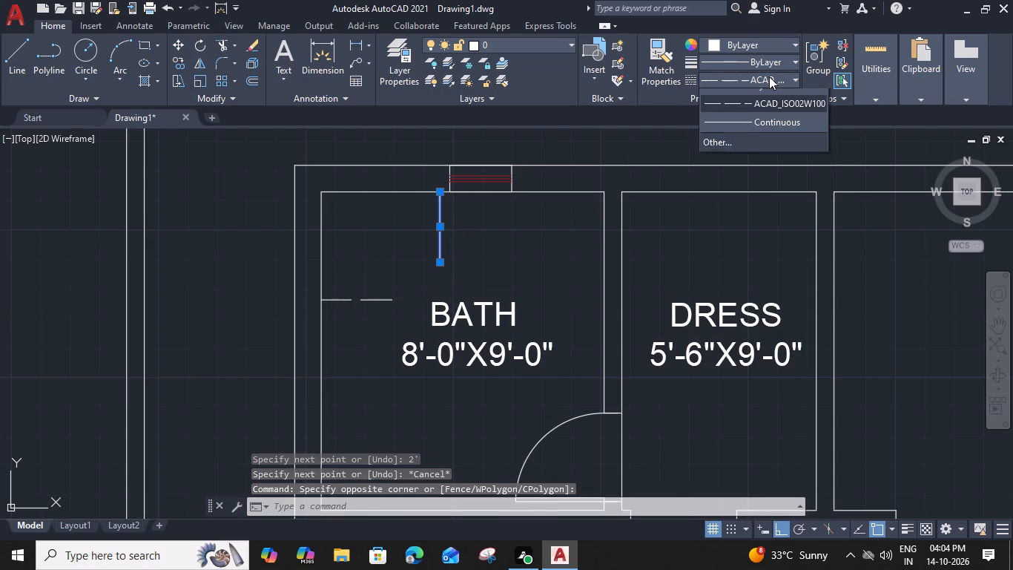
{"action": "left_click", "coordinate": [765, 102]}
{"action": "left_click", "coordinate": [382, 268]}
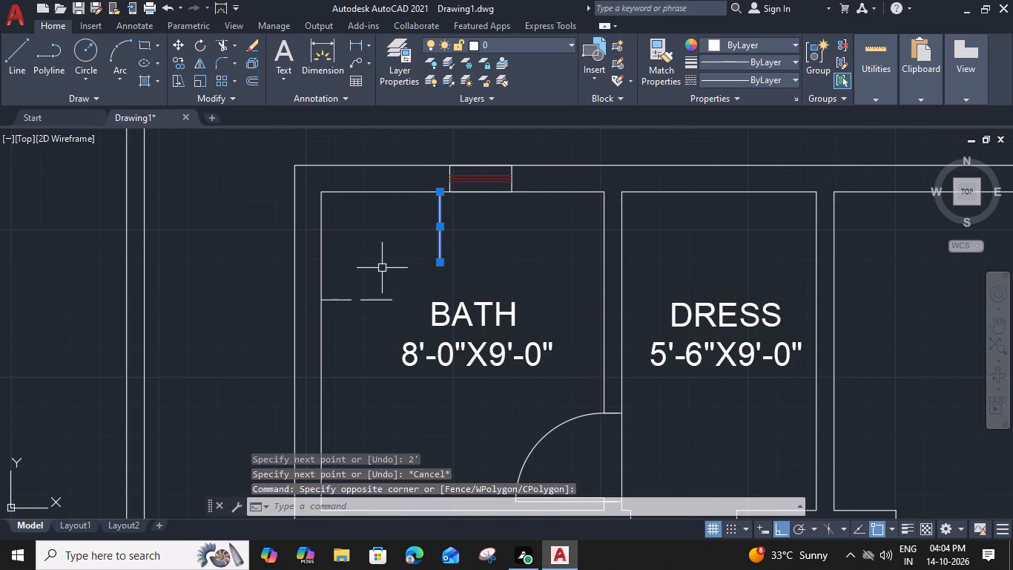
{"action": "left_click", "coordinate": [359, 312]}
{"action": "left_click", "coordinate": [782, 82]}
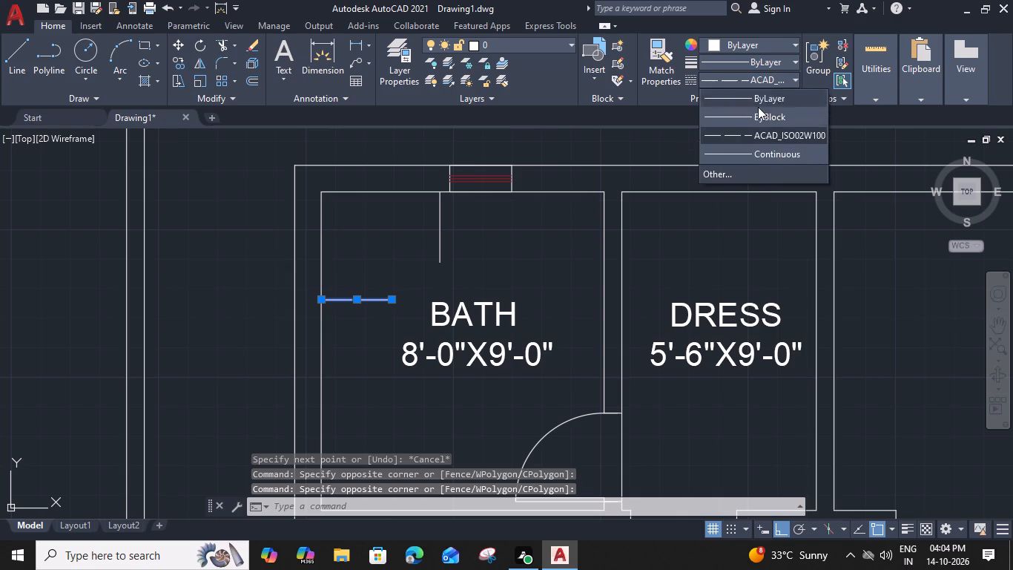
{"action": "left_click", "coordinate": [755, 99]}
{"action": "key", "text": "Escape"}
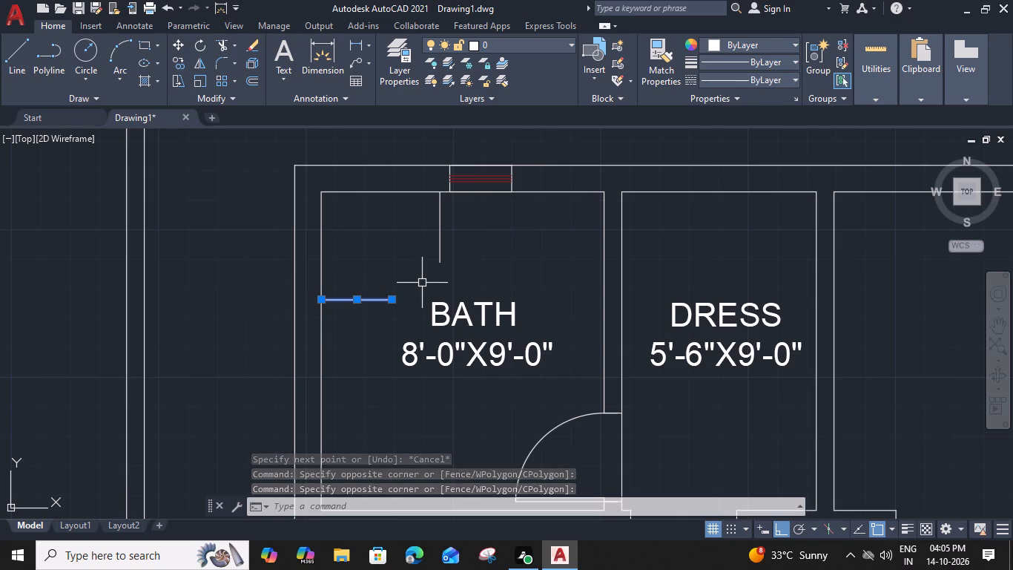
{"action": "key", "text": "Escape"}
Join the free ends of the two 2' lines with a diagonal line and set its linetype to ByLayer.
{"action": "type", "text": "L"}
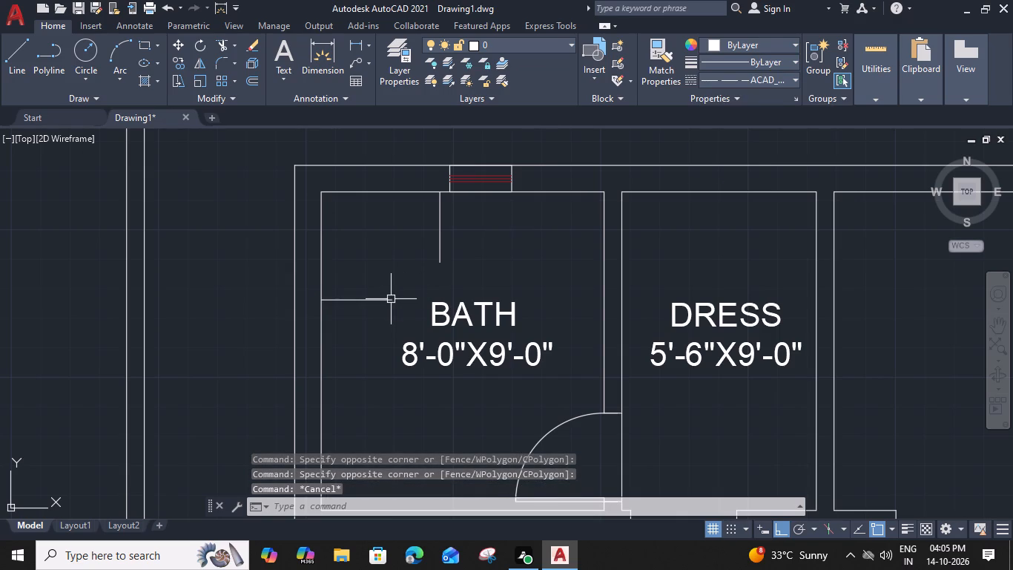
{"action": "key", "text": "space"}
{"action": "left_click", "coordinate": [391, 301]}
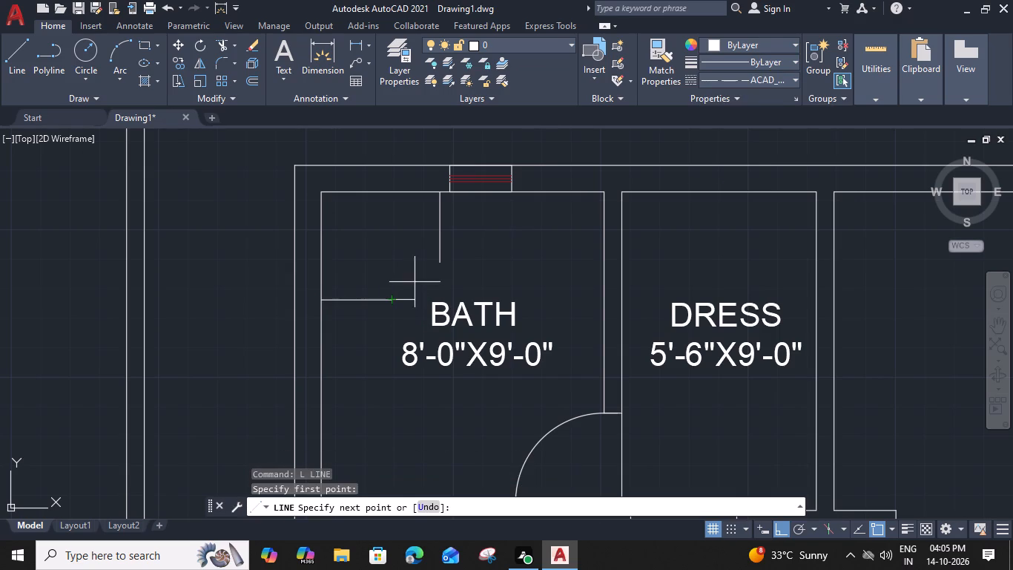
{"action": "left_click", "coordinate": [442, 261]}
{"action": "key", "text": "Escape"}
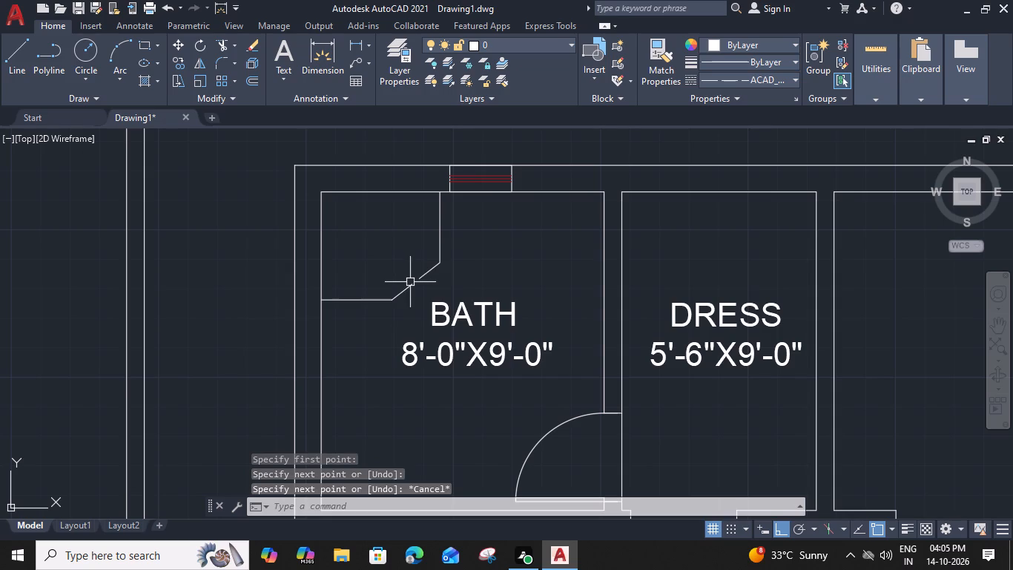
{"action": "left_click", "coordinate": [410, 282]}
{"action": "left_click", "coordinate": [788, 78]}
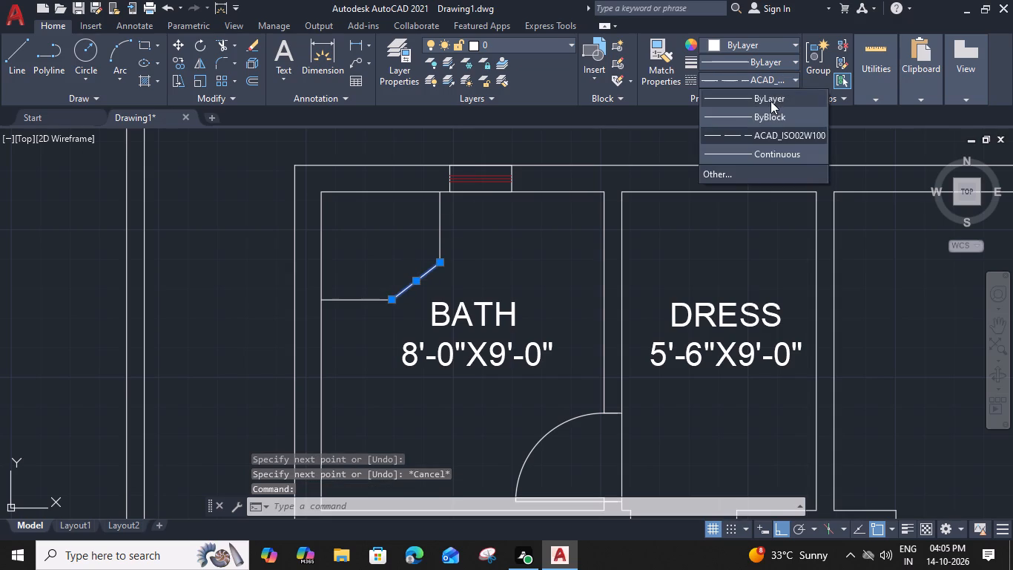
{"action": "left_click", "coordinate": [769, 101]}
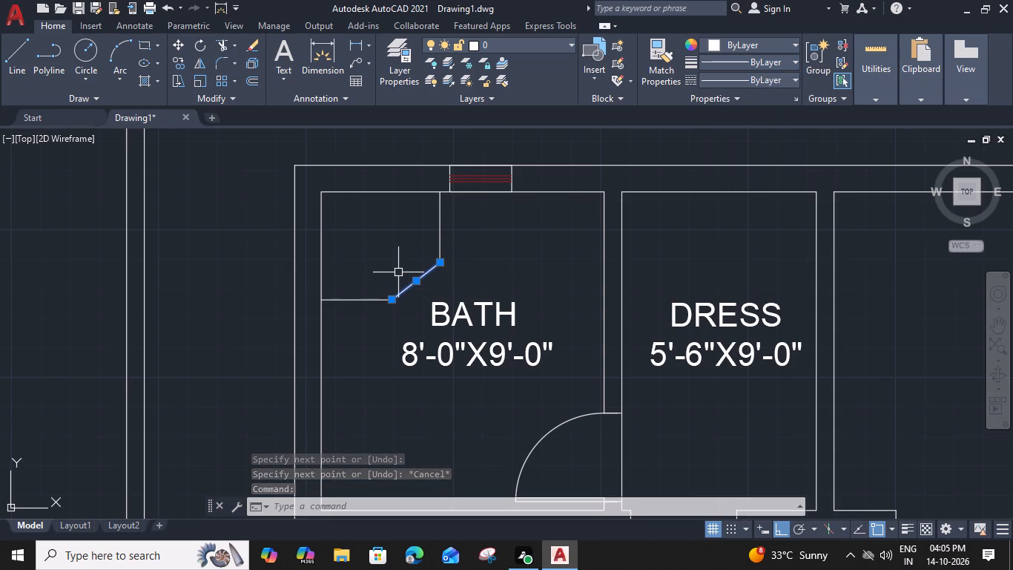
Check the length of the diagonal corner line with an aligned dimension between its endpoints, without placing the dimension.
{"action": "type", "text": "DIM"}
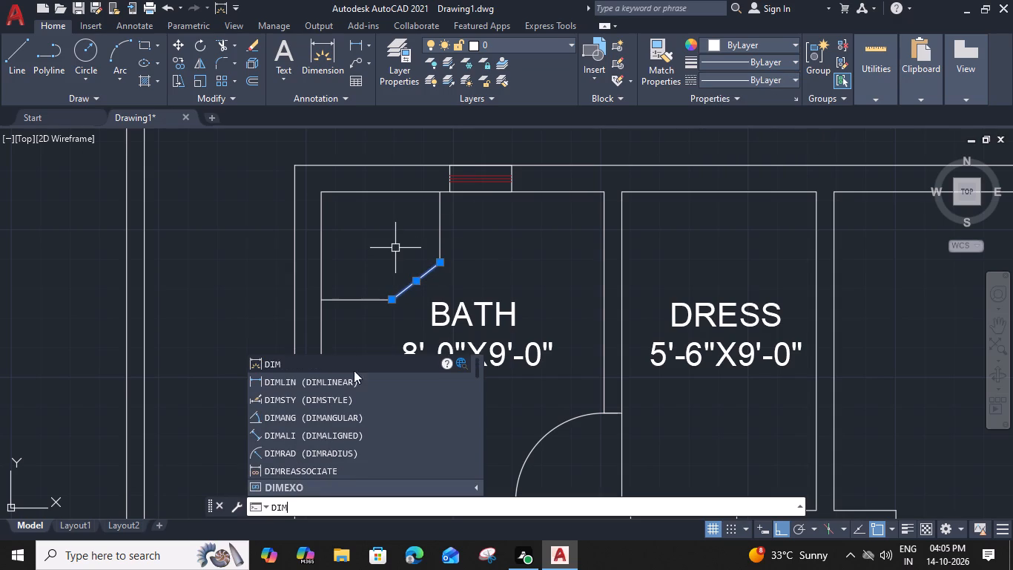
{"action": "left_click", "coordinate": [361, 436]}
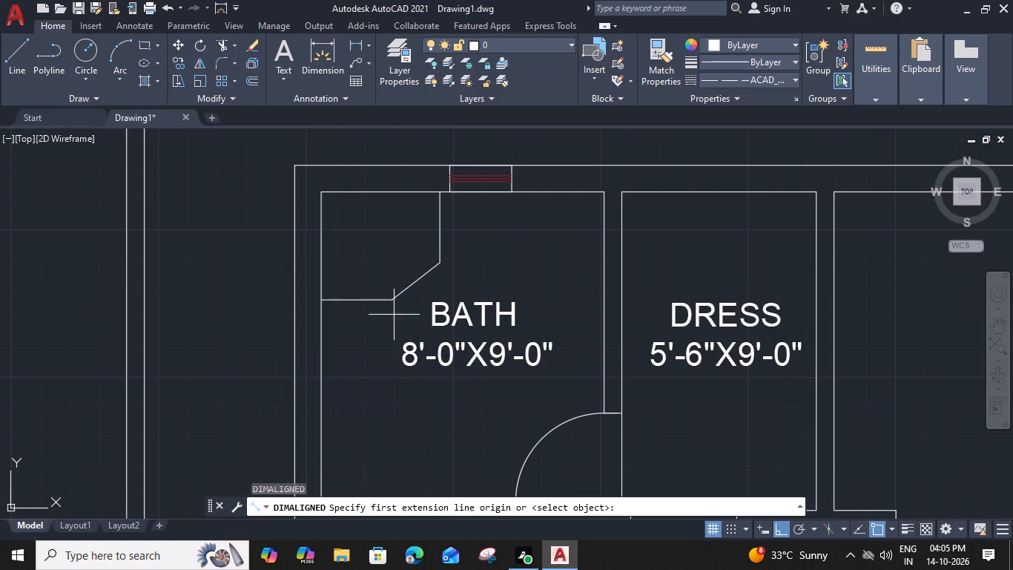
{"action": "left_click", "coordinate": [394, 304]}
{"action": "left_click", "coordinate": [442, 261]}
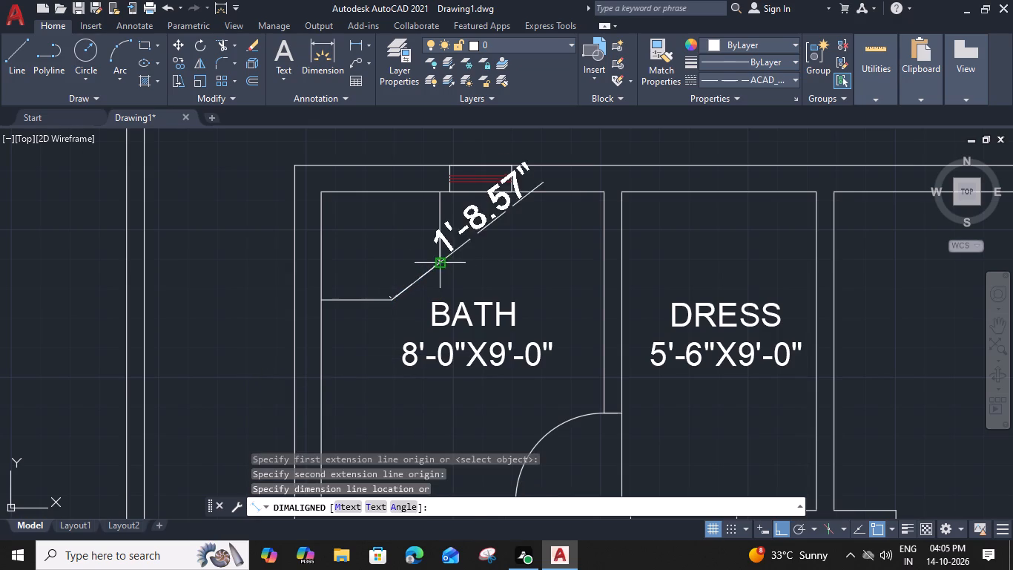
{"action": "key", "text": "Escape"}
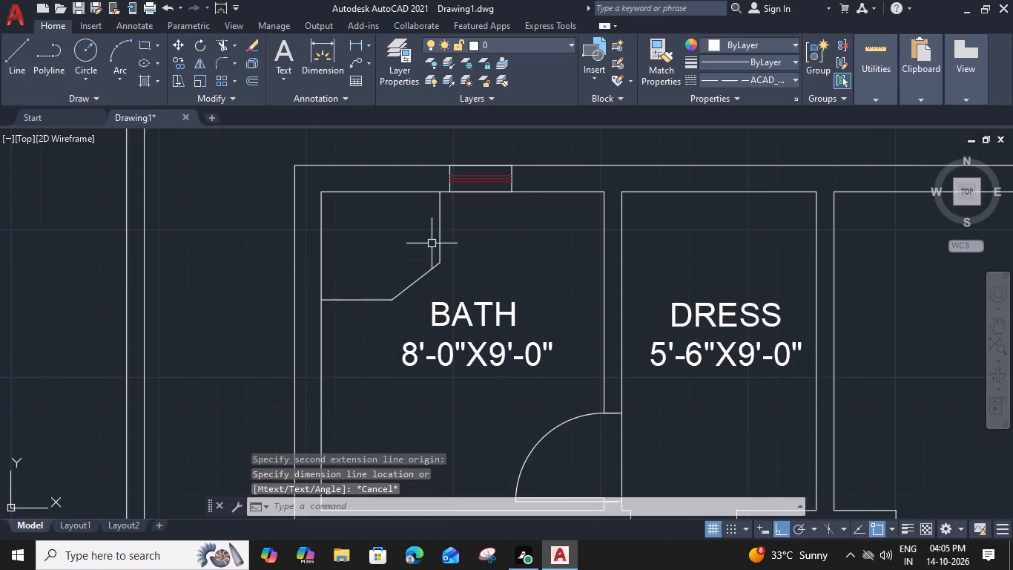
Move the 2' horizontal line in the BATH 8'-0"X9'-0" corner slightly down along the side wall, away from the window wall.
{"action": "left_click", "coordinate": [373, 300]}
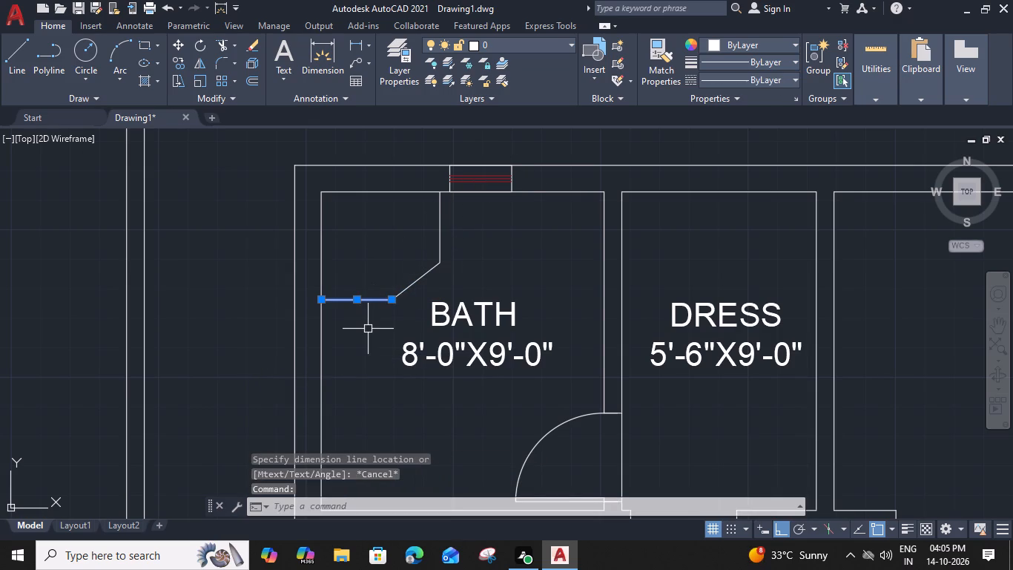
{"action": "type", "text": "M"}
{"action": "key", "text": "space"}
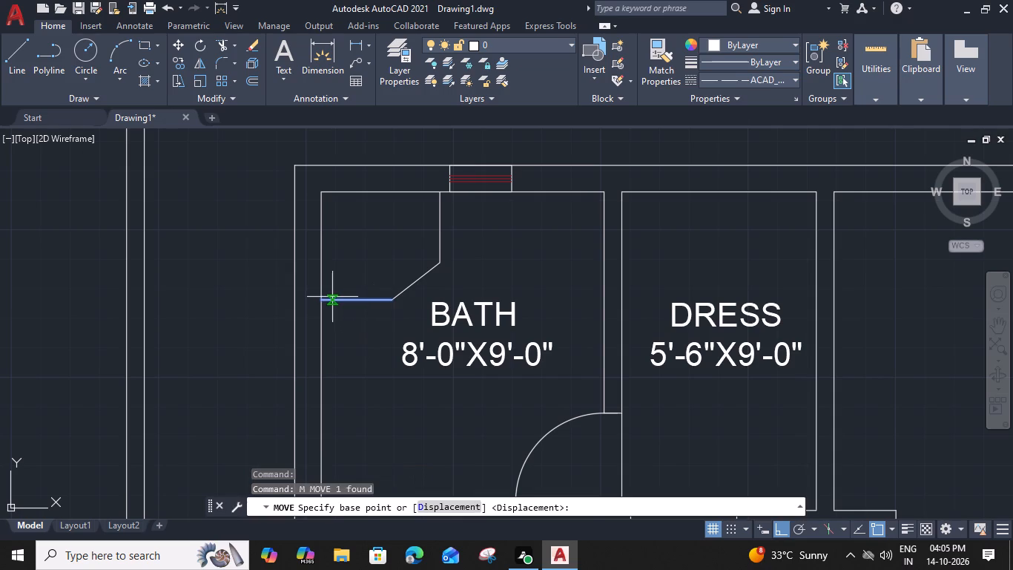
{"action": "left_click", "coordinate": [323, 301]}
{"action": "left_click", "coordinate": [322, 310]}
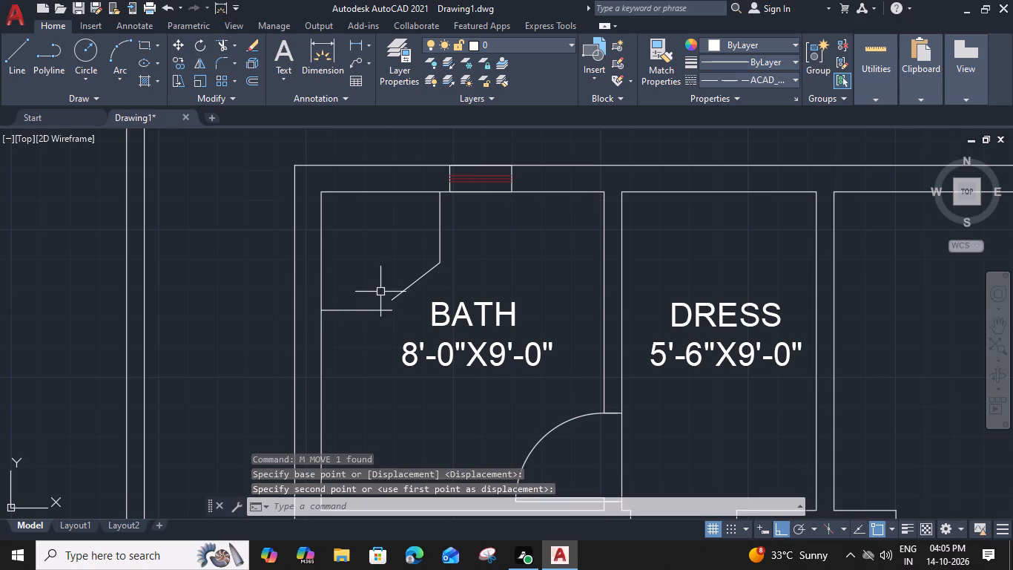
Stretch the lower end of the diagonal corner line to the free end of the moved horizontal line.
{"action": "left_click", "coordinate": [393, 298]}
{"action": "left_click", "coordinate": [392, 300]}
{"action": "left_click", "coordinate": [391, 309]}
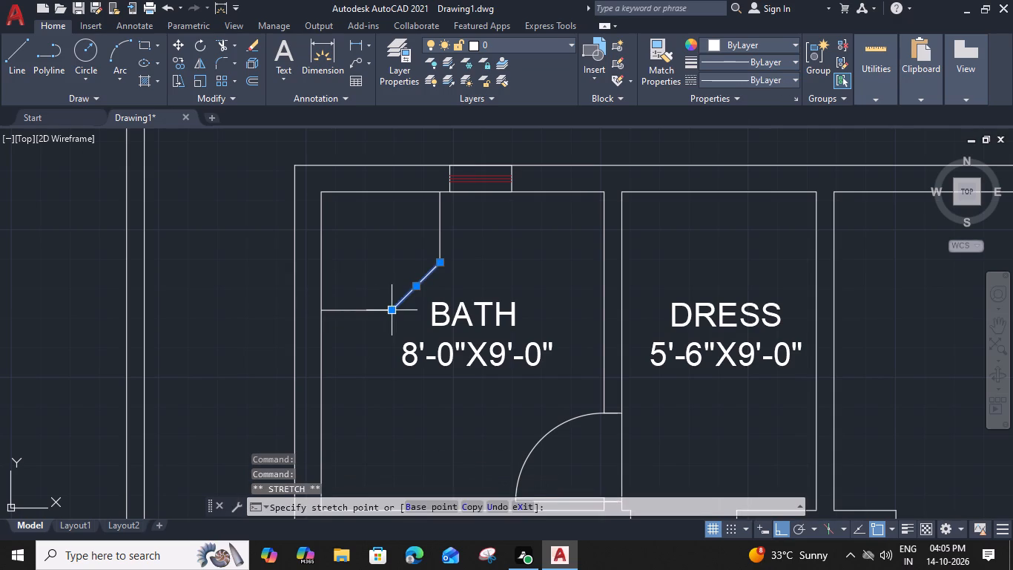
{"action": "key", "text": "Escape"}
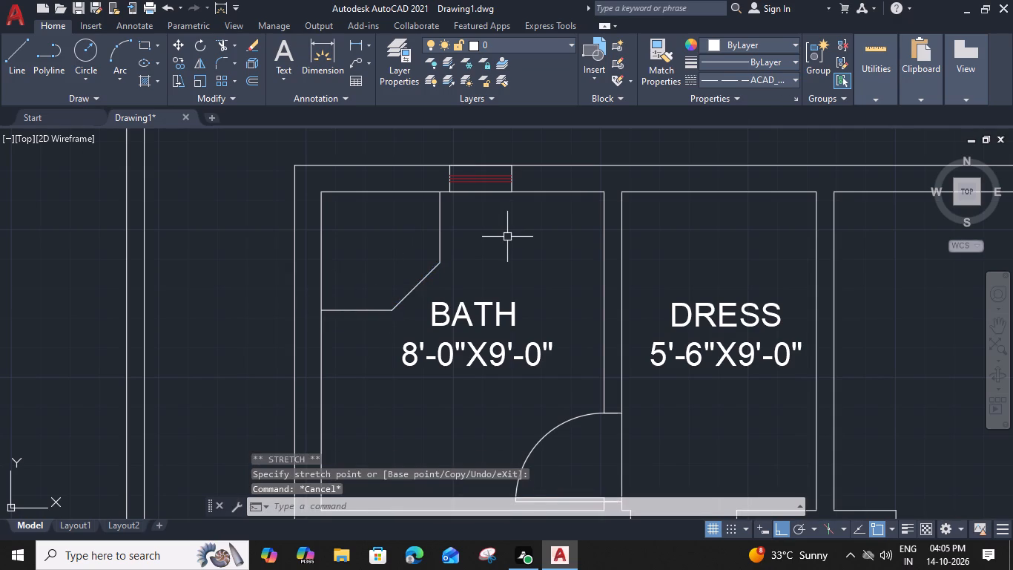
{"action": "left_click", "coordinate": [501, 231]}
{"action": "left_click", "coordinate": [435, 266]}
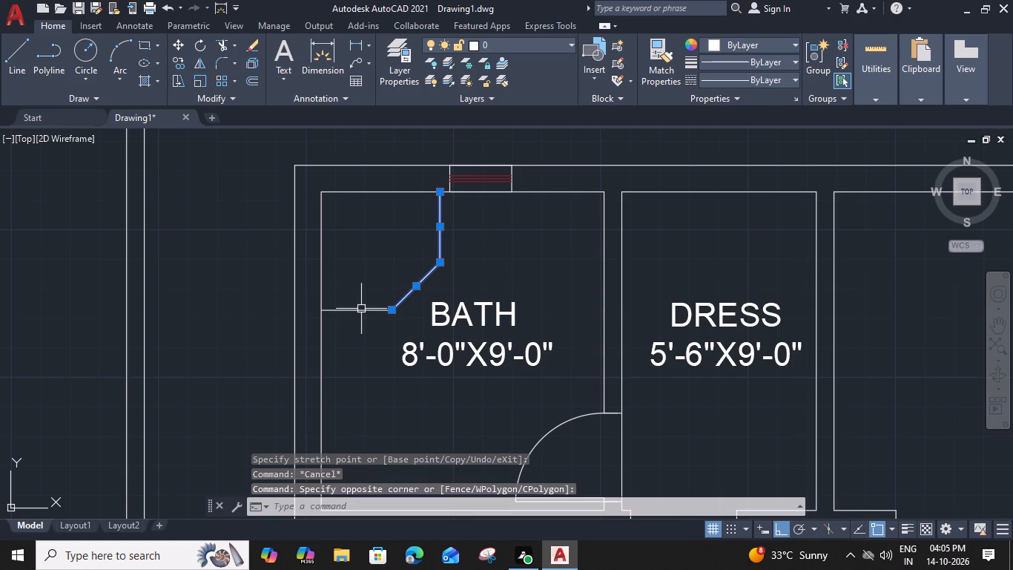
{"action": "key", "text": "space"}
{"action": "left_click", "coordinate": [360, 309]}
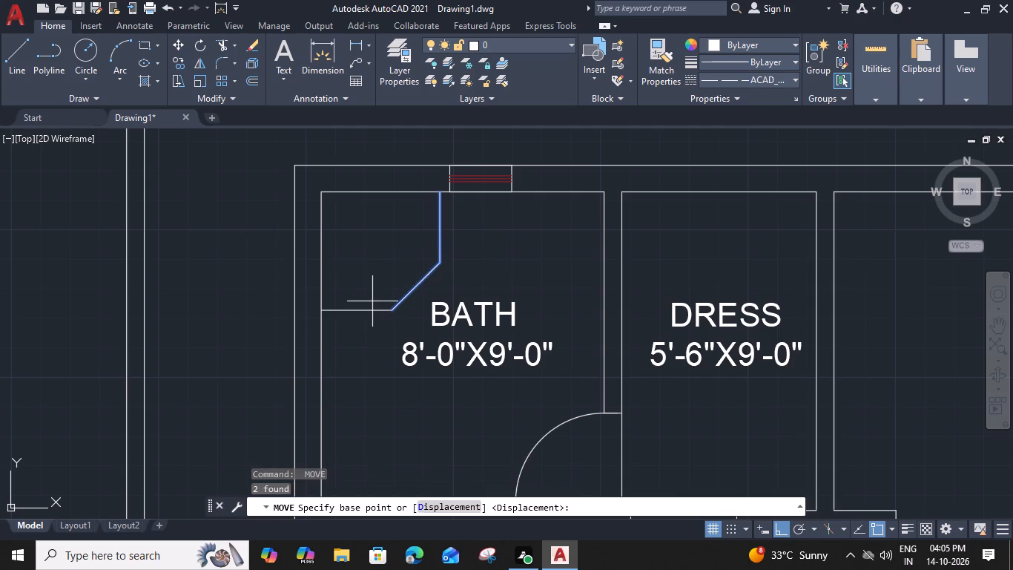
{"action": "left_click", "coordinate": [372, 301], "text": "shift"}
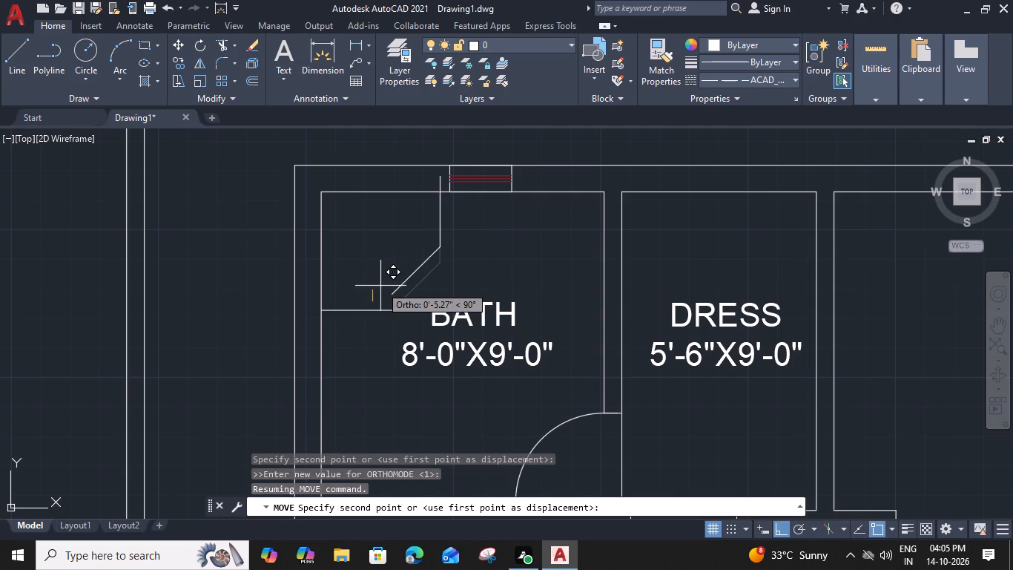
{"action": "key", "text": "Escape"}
Group the vertical, diagonal and horizontal lines of the bath corner enclosure into one object.
{"action": "left_click", "coordinate": [469, 246]}
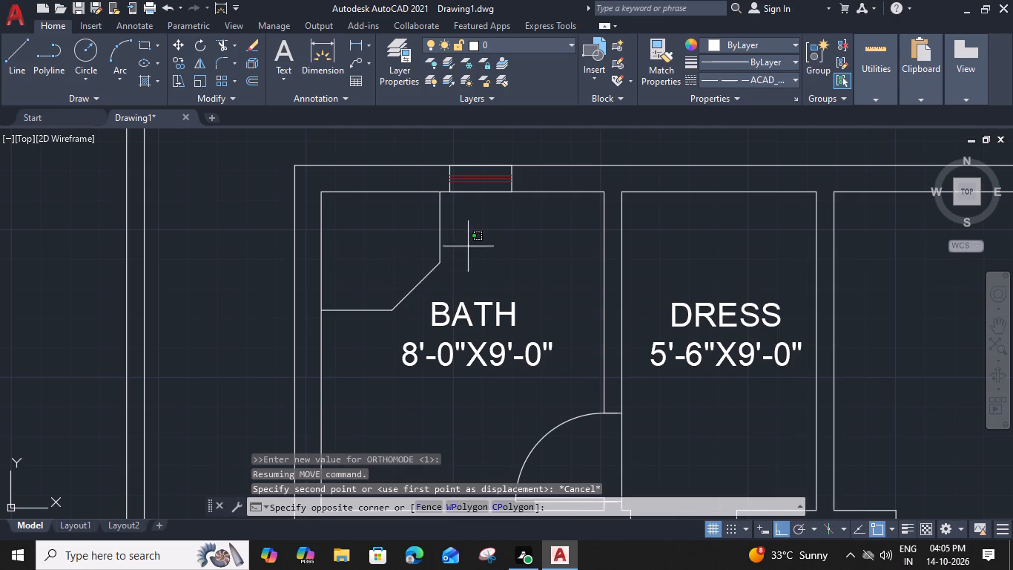
{"action": "left_click", "coordinate": [376, 282]}
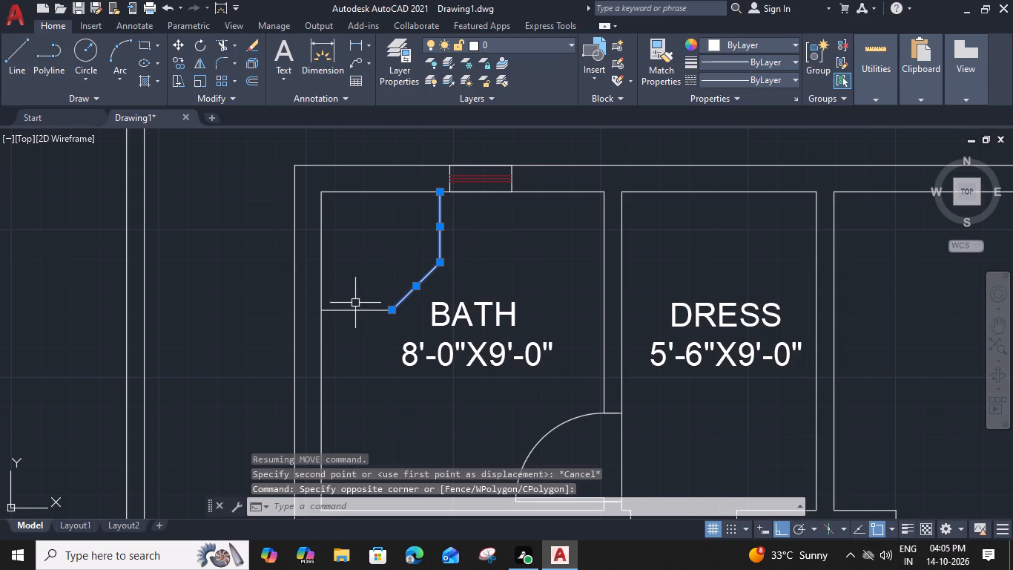
{"action": "left_click", "coordinate": [366, 311], "text": "shift"}
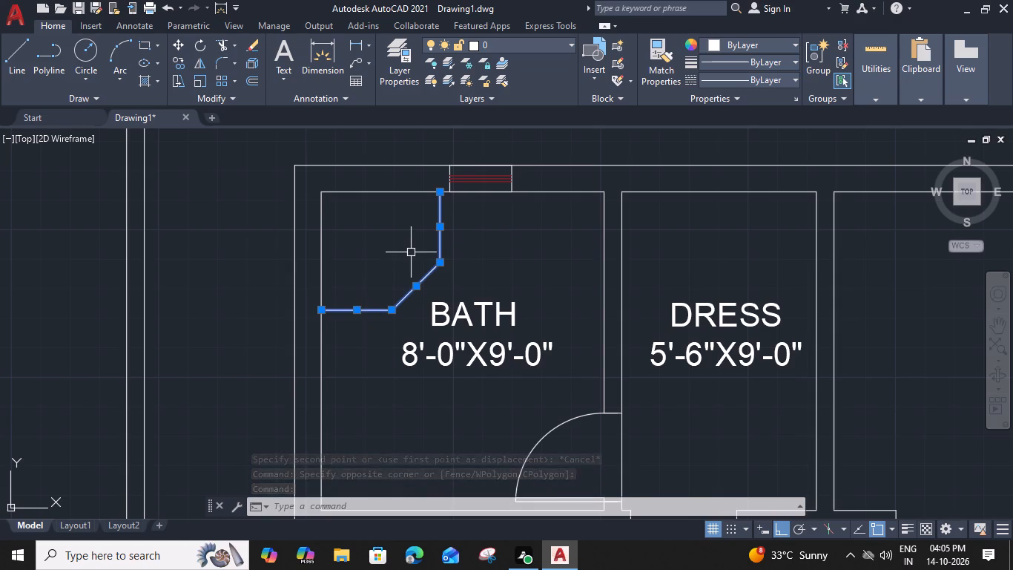
{"action": "key", "text": "g"}
{"action": "key", "text": "space"}
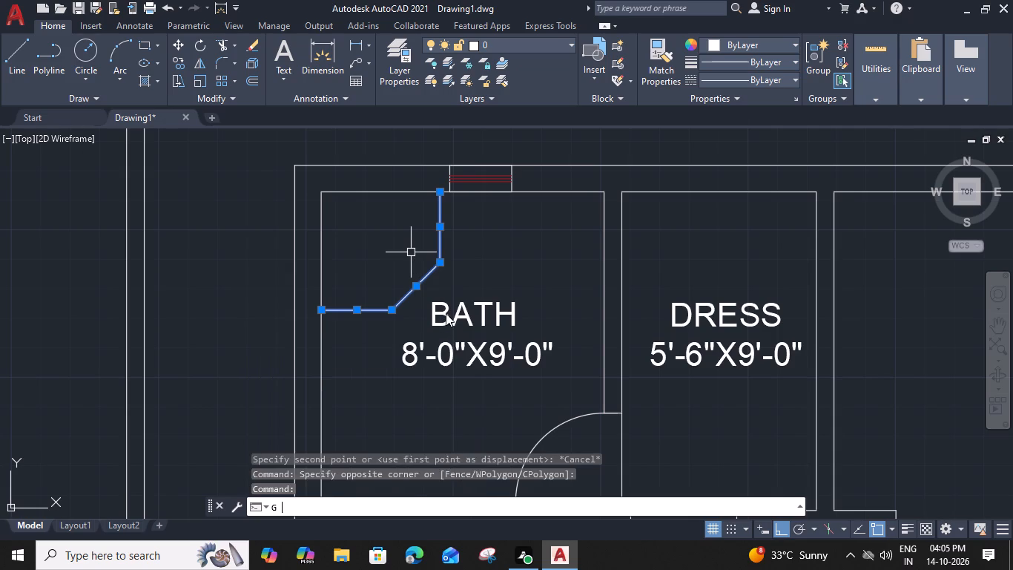
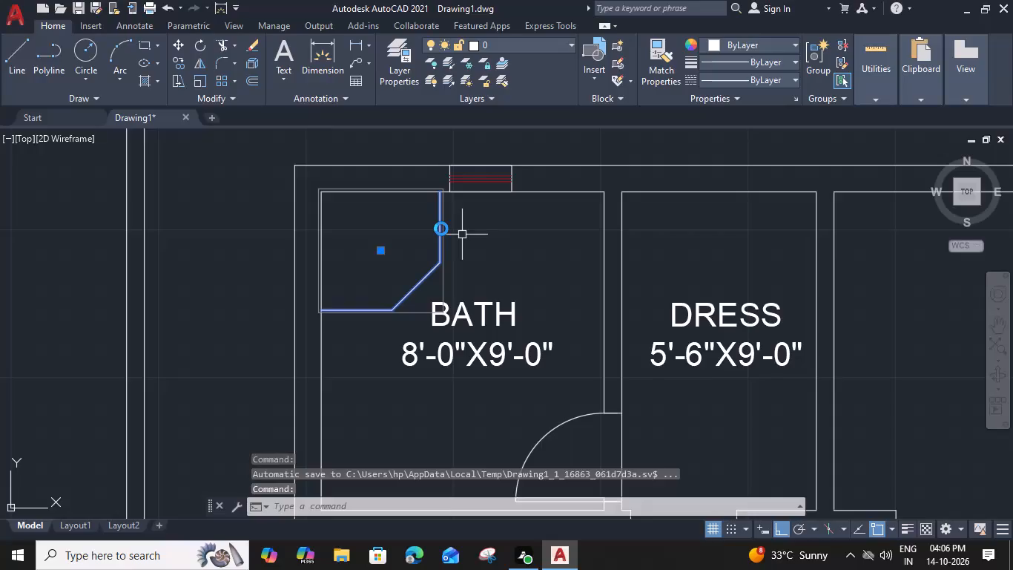
Offset the vertical, horizontal and diagonal enclosure lines in BATH 8'-0"X9'-0" by 3" away from the enclosed corner.
{"action": "type", "text": "O 3\""}
{"action": "key", "text": "Return"}
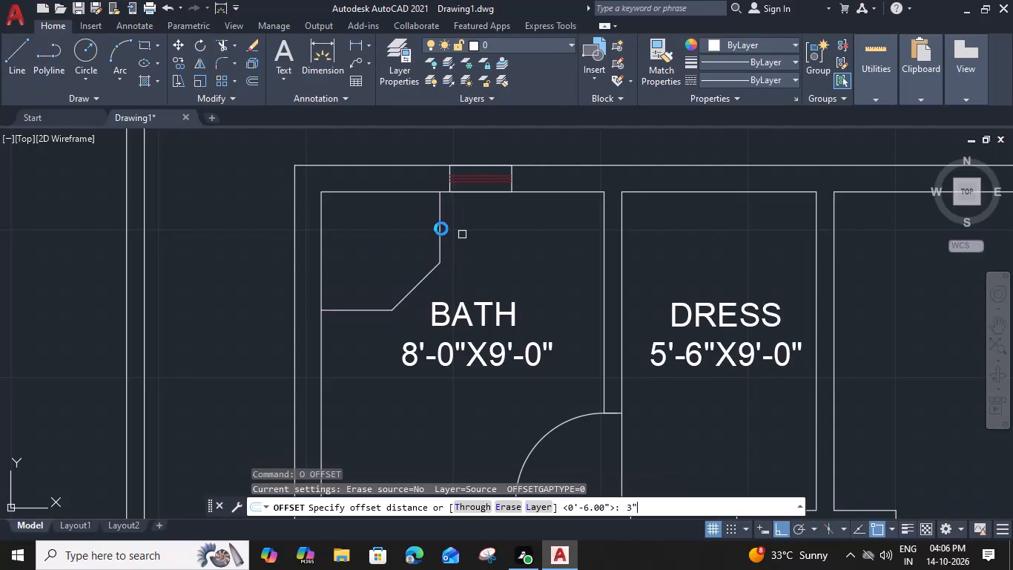
{"action": "left_click", "coordinate": [440, 217]}
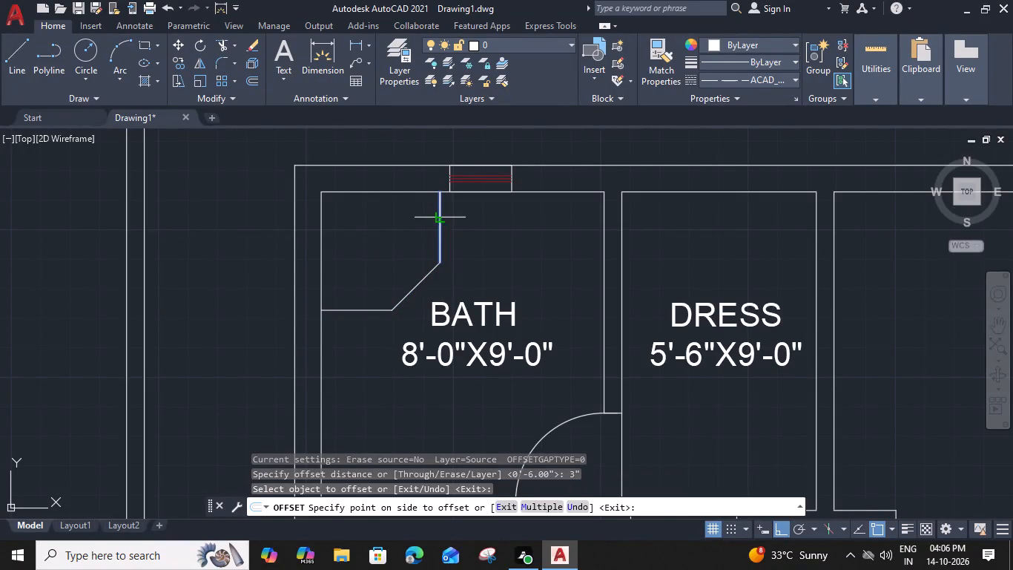
{"action": "left_click", "coordinate": [459, 223]}
{"action": "left_click", "coordinate": [347, 312]}
{"action": "left_click", "coordinate": [354, 355]}
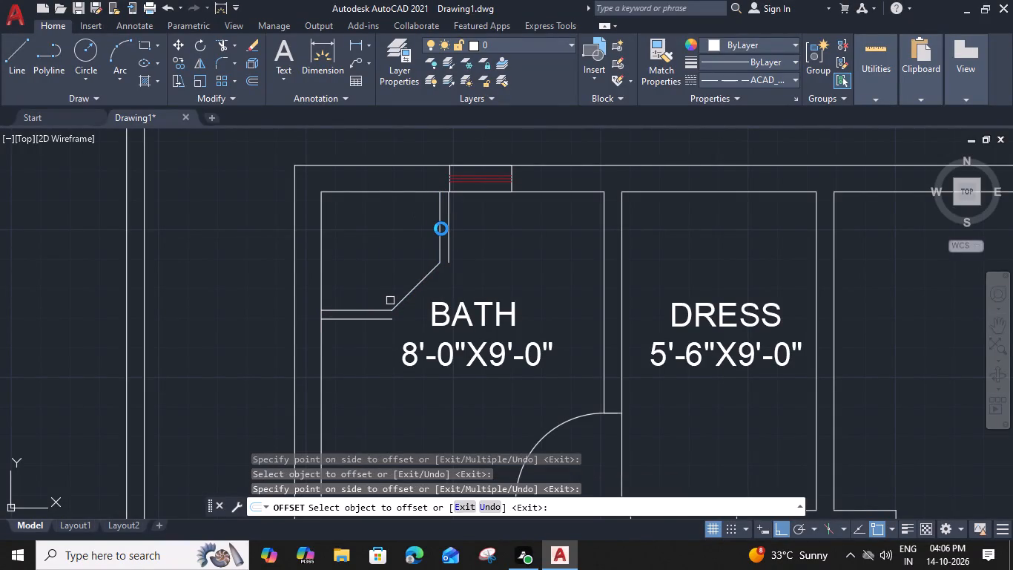
{"action": "left_click", "coordinate": [415, 289]}
{"action": "left_click", "coordinate": [427, 308]}
{"action": "key", "text": "Escape"}
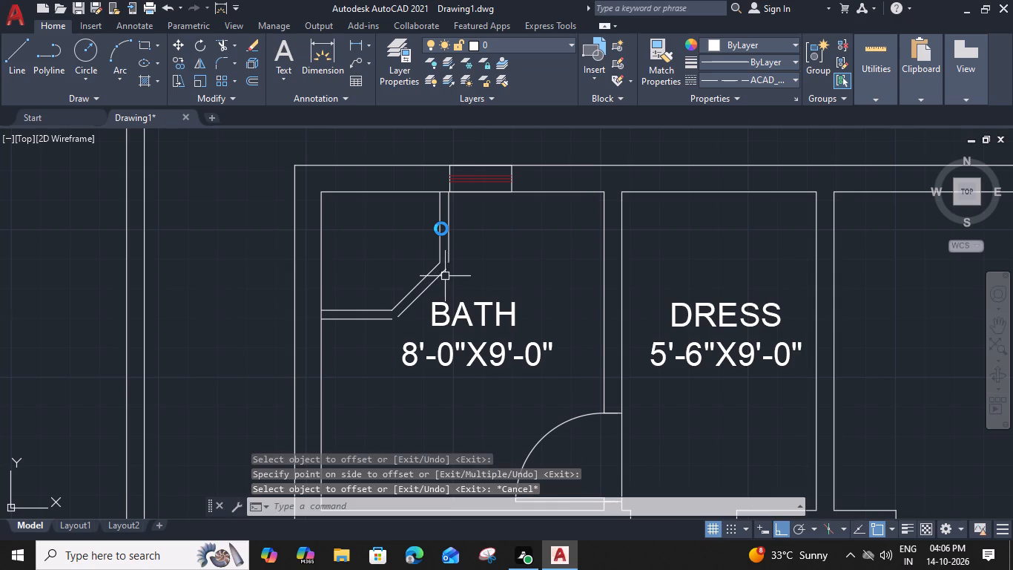
Fillet the outer diagonal line with the outer vertical and horizontal lines at zero radius to close both corners.
{"action": "type", "text": "F"}
{"action": "key", "text": "space"}
{"action": "type", "text": "M"}
{"action": "key", "text": "space"}
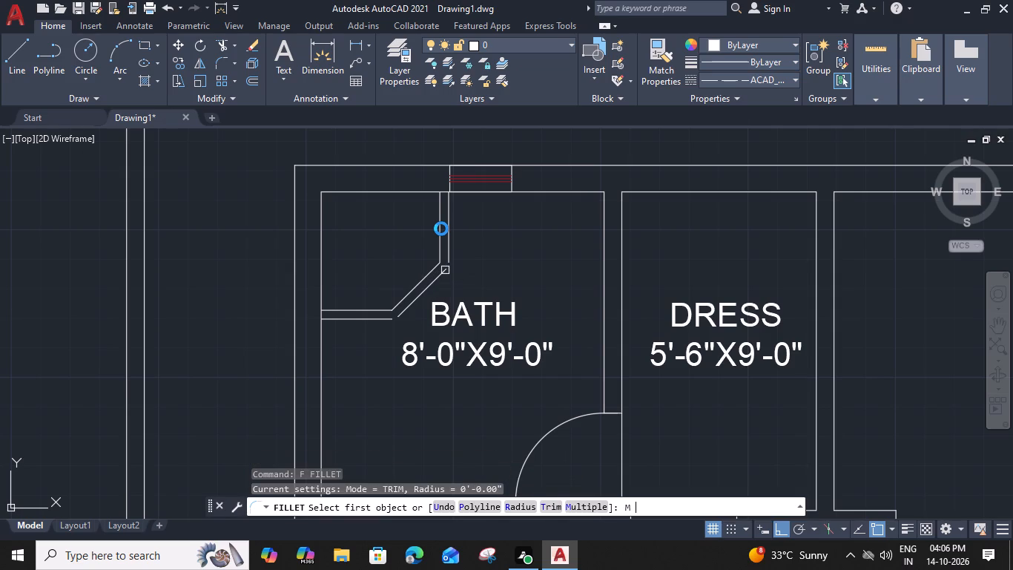
{"action": "left_click", "coordinate": [439, 281]}
{"action": "left_click", "coordinate": [449, 259]}
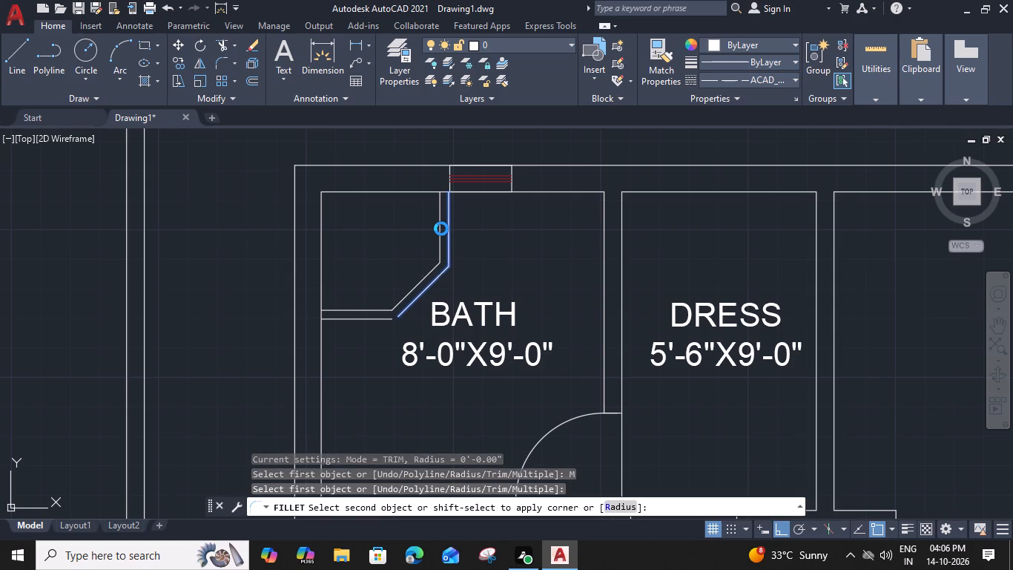
{"action": "left_click", "coordinate": [403, 315]}
{"action": "left_click", "coordinate": [381, 321]}
{"action": "key", "text": "Escape"}
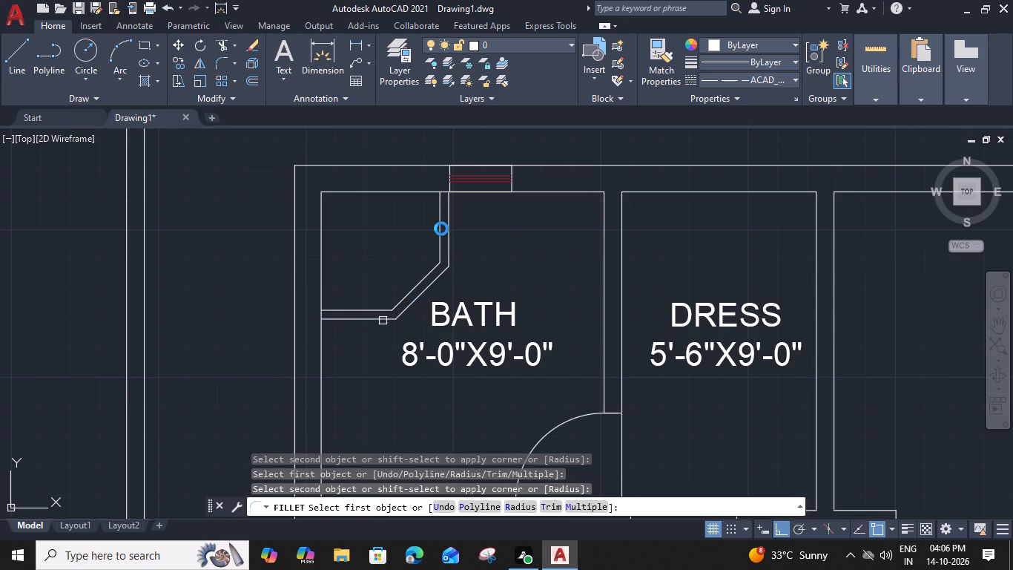
Group the inner enclosure lines and their three offset lines in BATH 8'-0"X9'-0" into one object.
{"action": "left_click", "coordinate": [479, 240]}
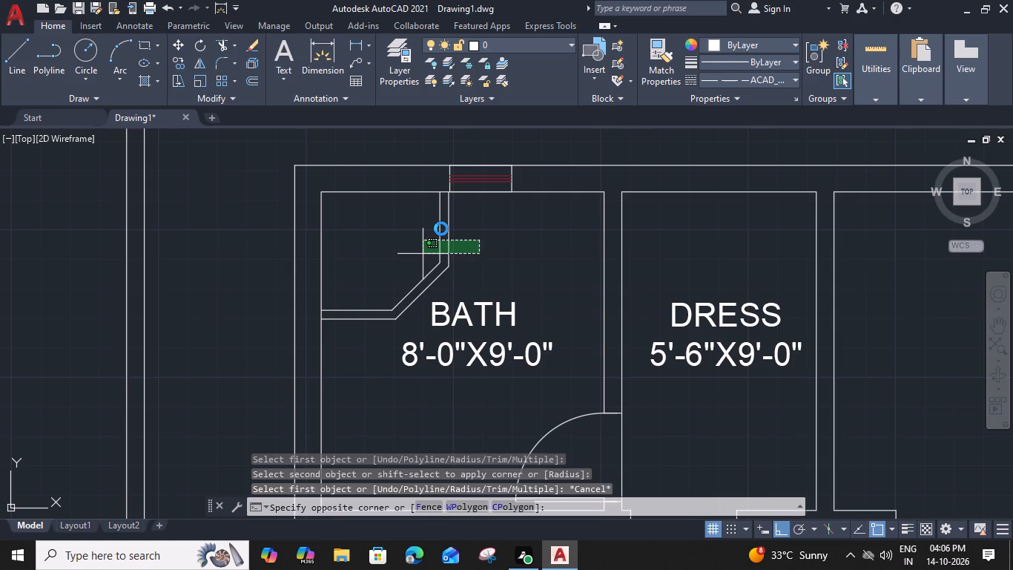
{"action": "left_click", "coordinate": [423, 254]}
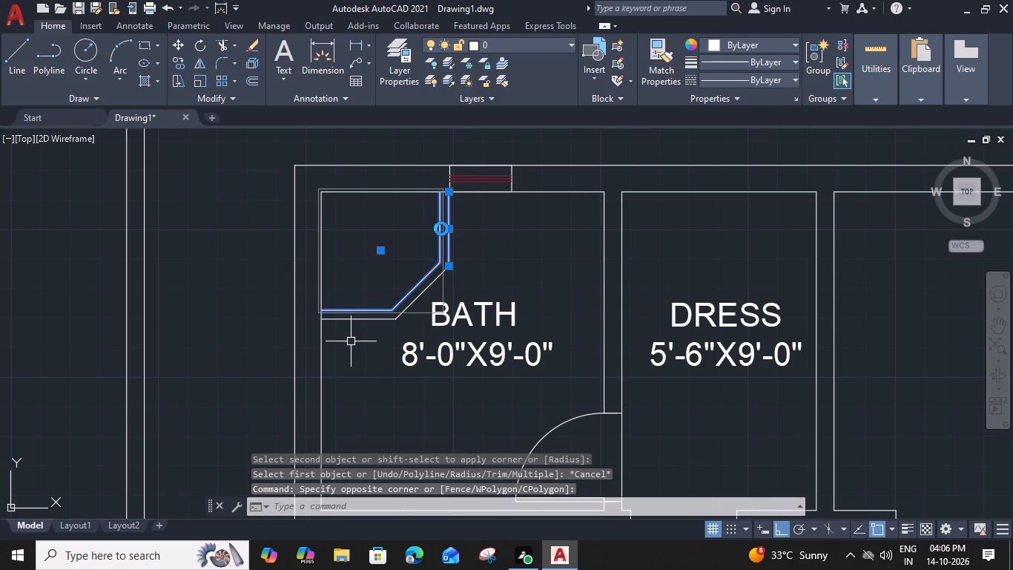
{"action": "scroll", "coordinate": [352, 341], "scroll_direction": "up", "scroll_amount": 2}
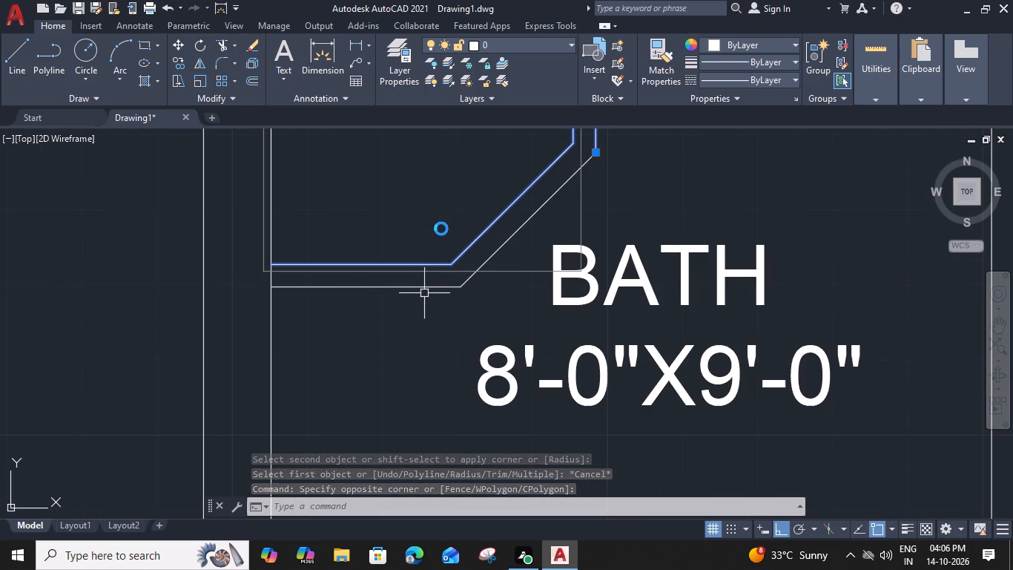
{"action": "left_click", "coordinate": [426, 287], "text": "shift"}
{"action": "left_click", "coordinate": [468, 278], "text": "shift"}
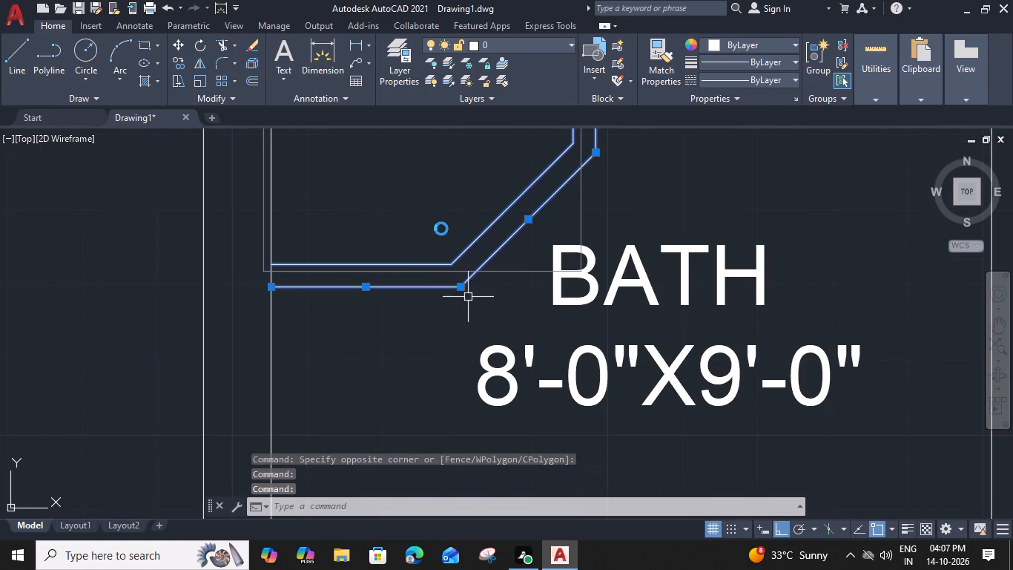
{"action": "type", "text": "G"}
{"action": "key", "text": "space"}
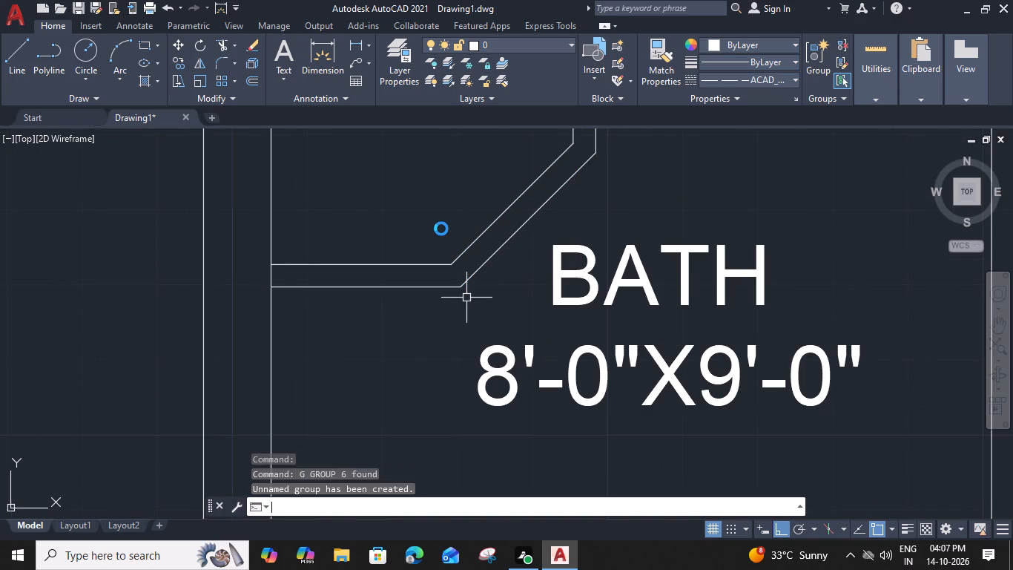
Copy the double-line enclosure group horizontally from the outer line's wall end into BATH 10'-0"X7'-0".
{"action": "left_click", "coordinate": [436, 254]}
{"action": "left_click", "coordinate": [376, 332]}
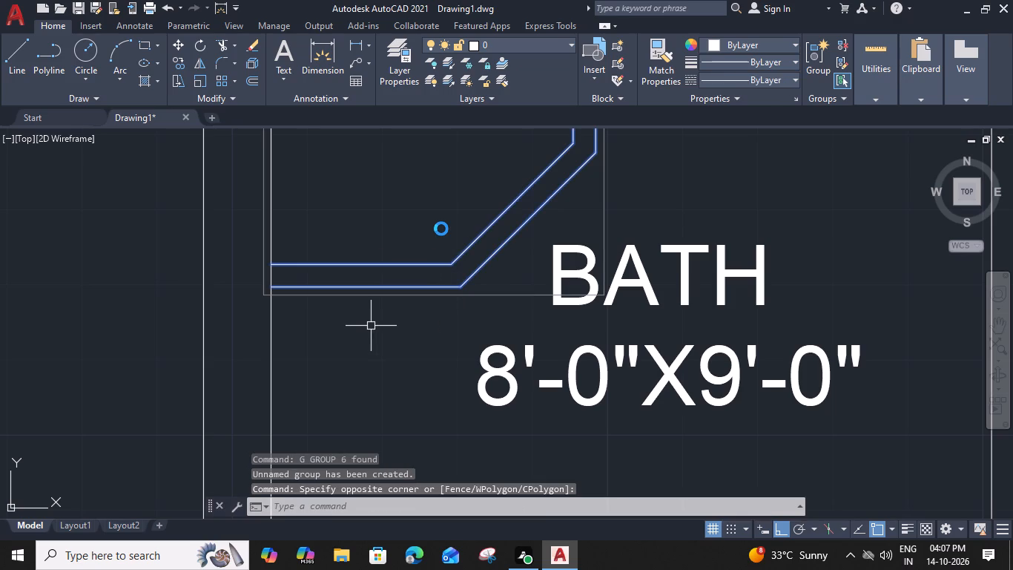
{"action": "type", "text": "CO"}
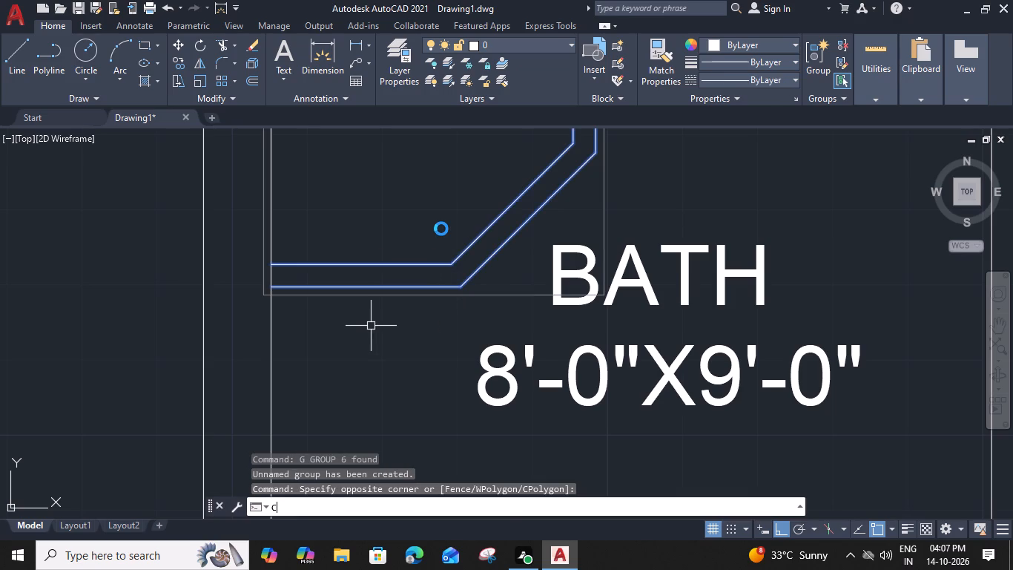
{"action": "key", "text": "space"}
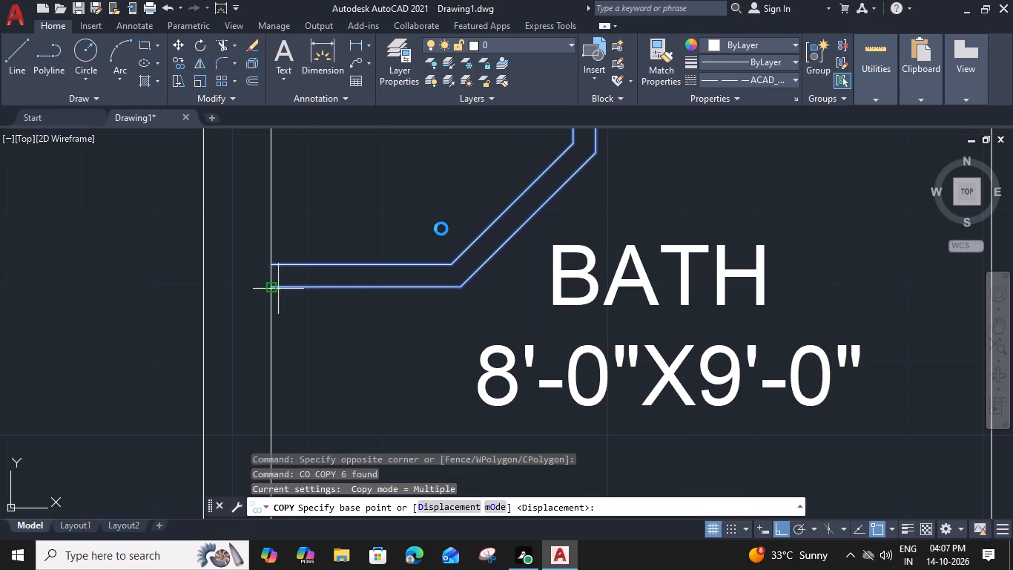
{"action": "left_click", "coordinate": [276, 289]}
{"action": "scroll", "coordinate": [336, 287], "scroll_direction": "down", "scroll_amount": 2}
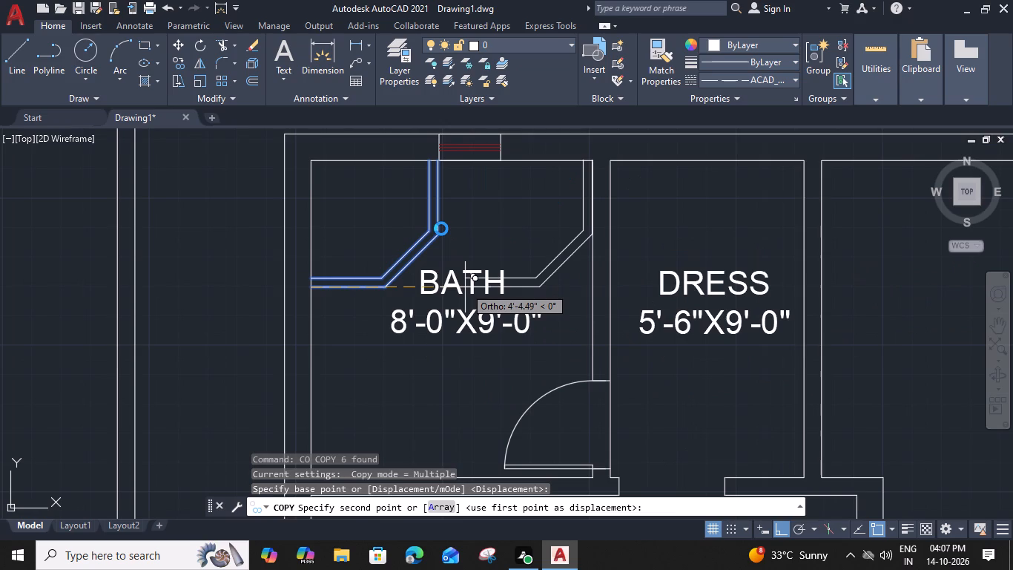
{"action": "scroll", "coordinate": [469, 290], "scroll_direction": "down", "scroll_amount": 2}
{"action": "middle_click_drag", "start_coordinate": [638, 312], "coordinate": [441, 229]}
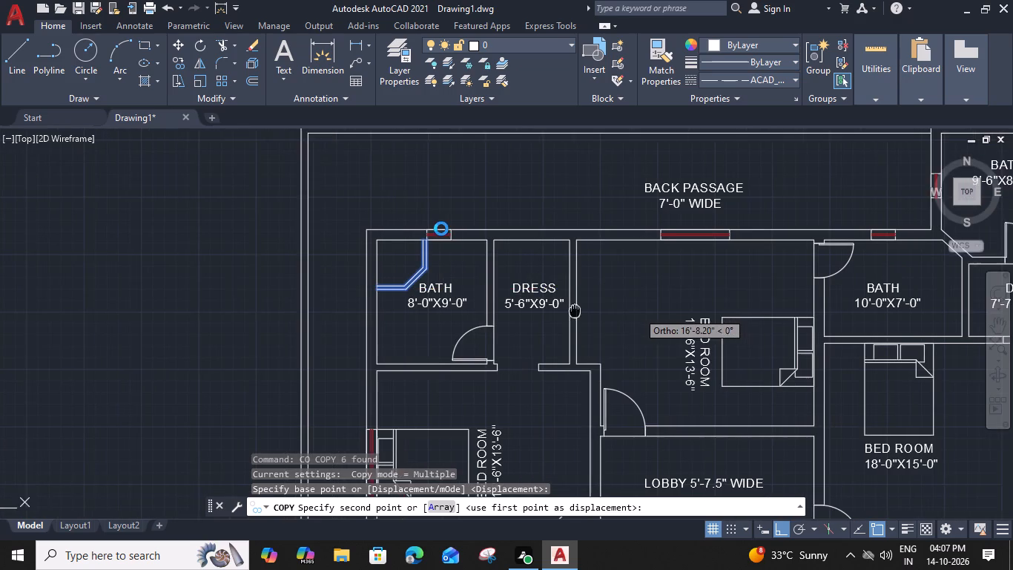
{"action": "middle_click_drag", "start_coordinate": [441, 229], "coordinate": [359, 322]}
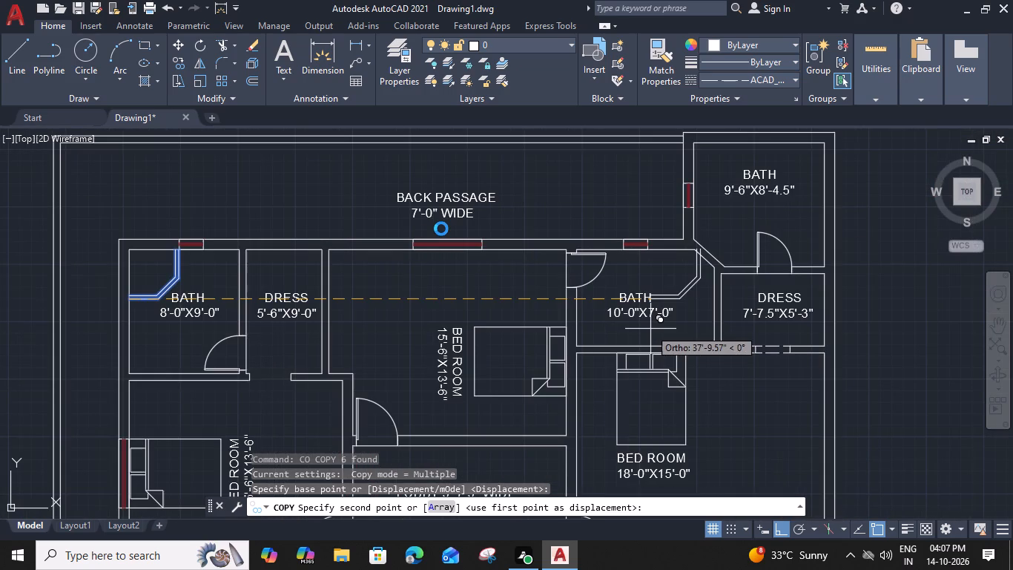
{"action": "left_click", "coordinate": [650, 329]}
{"action": "key", "text": "Escape"}
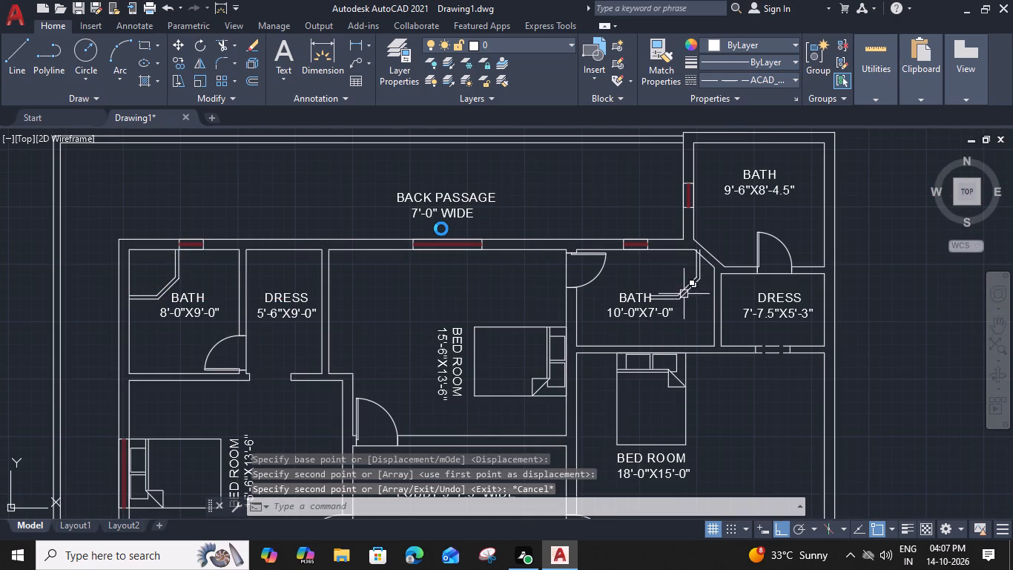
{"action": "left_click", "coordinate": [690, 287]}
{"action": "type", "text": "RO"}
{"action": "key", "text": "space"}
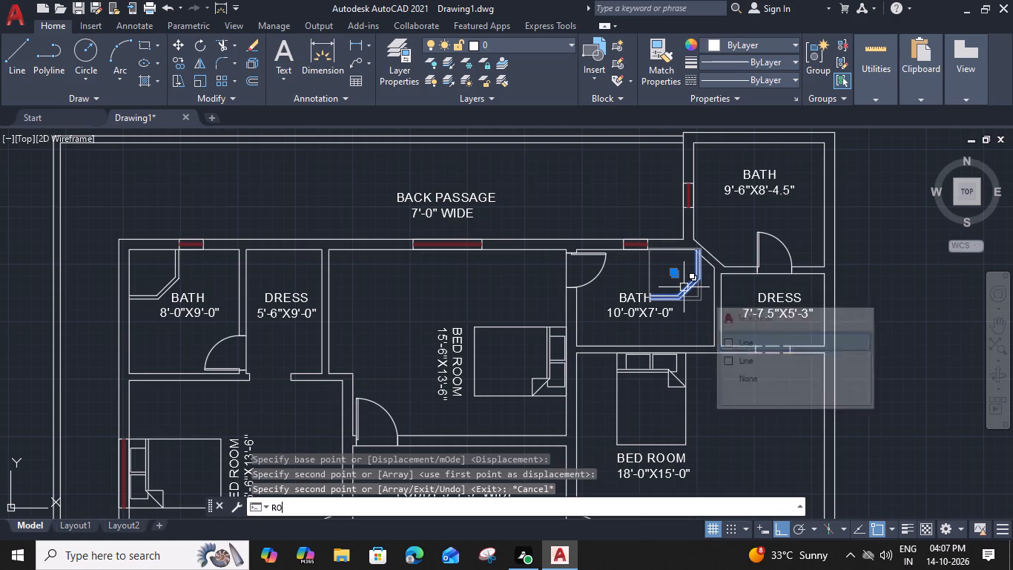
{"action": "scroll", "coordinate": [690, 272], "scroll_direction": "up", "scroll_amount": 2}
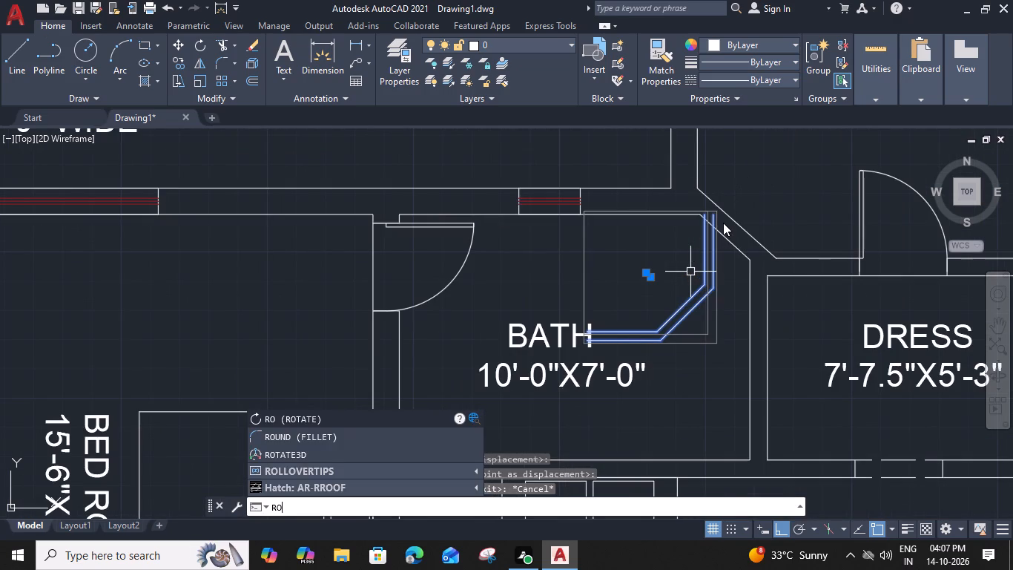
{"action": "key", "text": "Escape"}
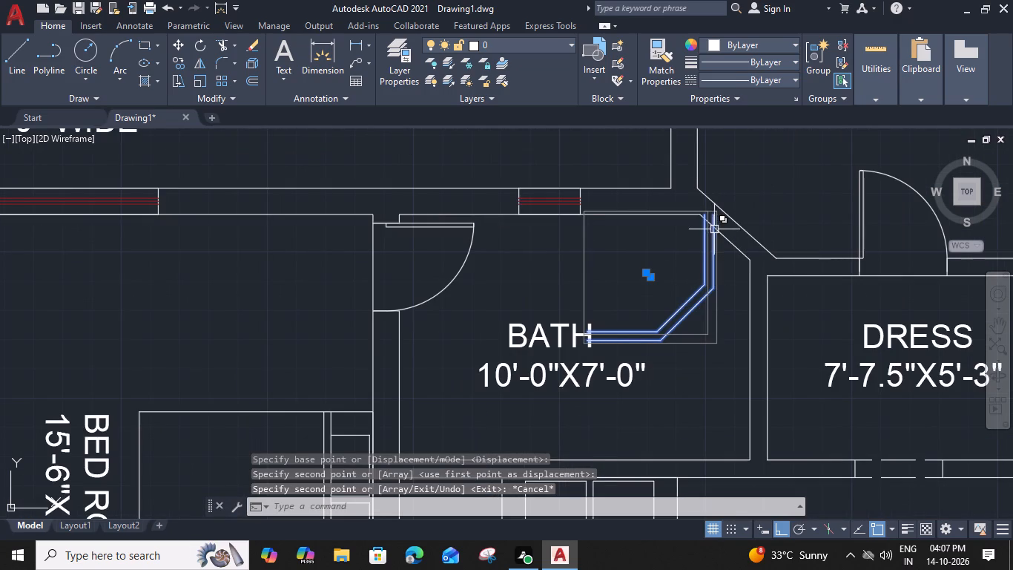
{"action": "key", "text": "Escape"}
Rotate the copied enclosure group a quarter turn clockwise about the upper end of its outer vertical line.
{"action": "left_click", "coordinate": [723, 274]}
{"action": "left_click", "coordinate": [685, 300]}
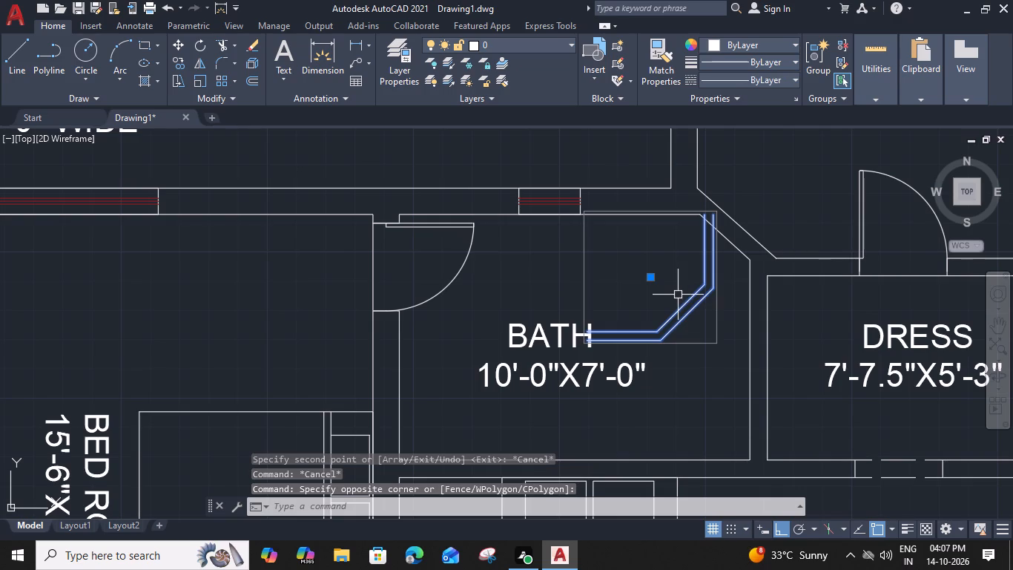
{"action": "type", "text": "RO"}
{"action": "key", "text": "space"}
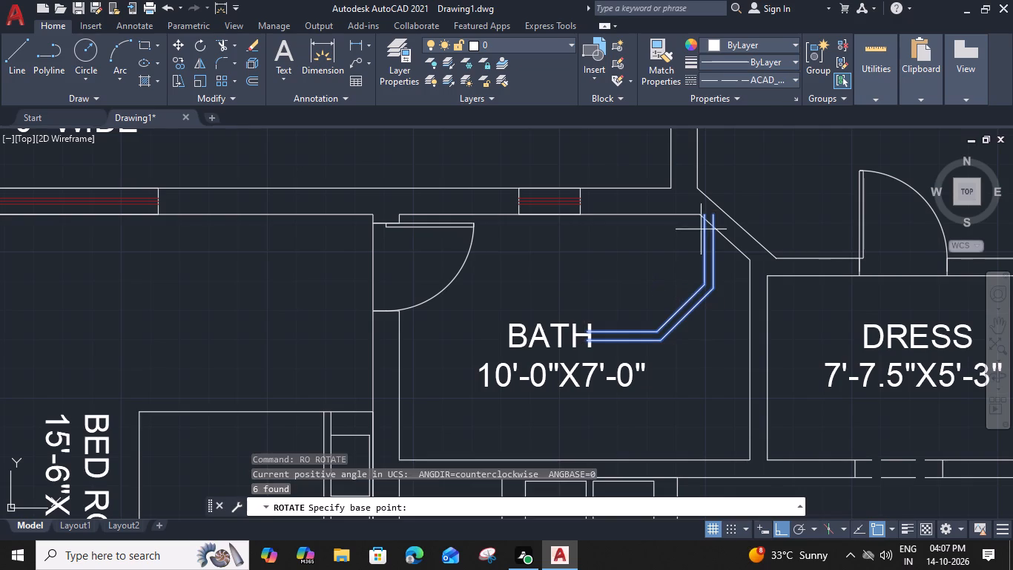
{"action": "left_click", "coordinate": [713, 217]}
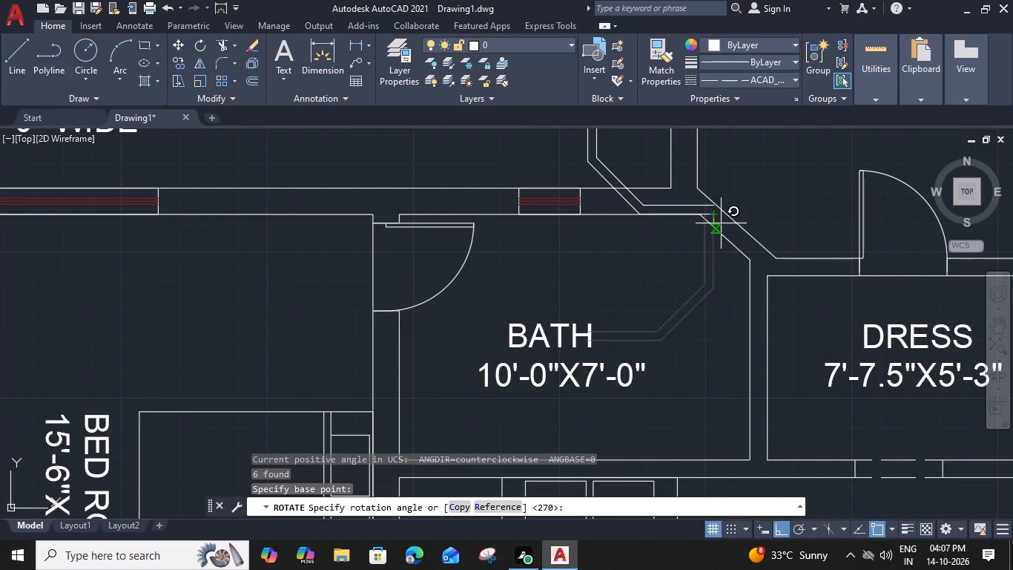
{"action": "scroll", "coordinate": [715, 230], "scroll_direction": "up", "scroll_amount": 2}
{"action": "left_click", "coordinate": [711, 236]}
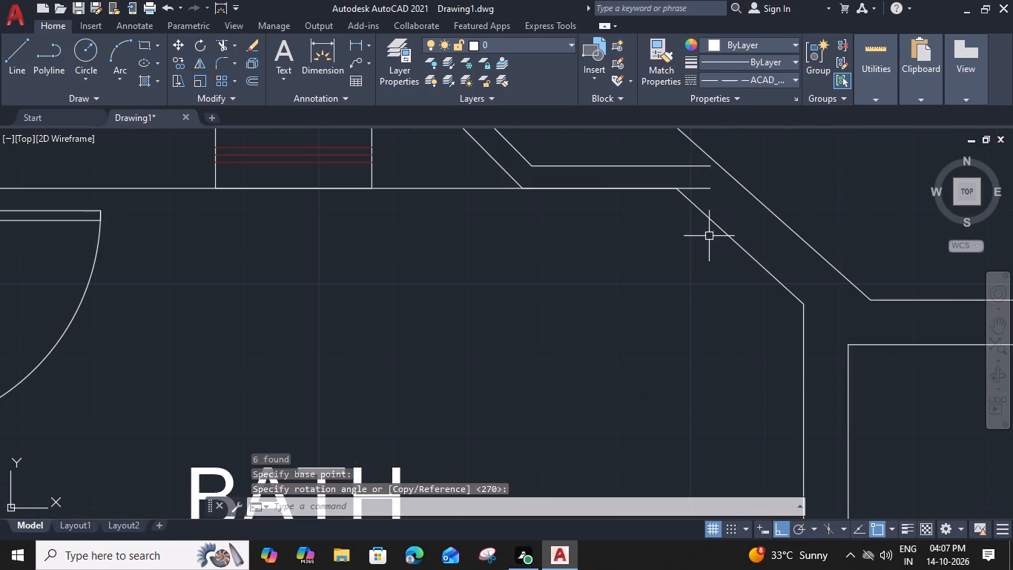
Move the rotated enclosure group so its outer horizontal line ends on the BATH 10'-0"X7'-0" wall beside the DRESS.
{"action": "scroll", "coordinate": [708, 236], "scroll_direction": "down", "scroll_amount": 2}
{"action": "left_click", "coordinate": [616, 149]}
{"action": "left_click", "coordinate": [564, 169]}
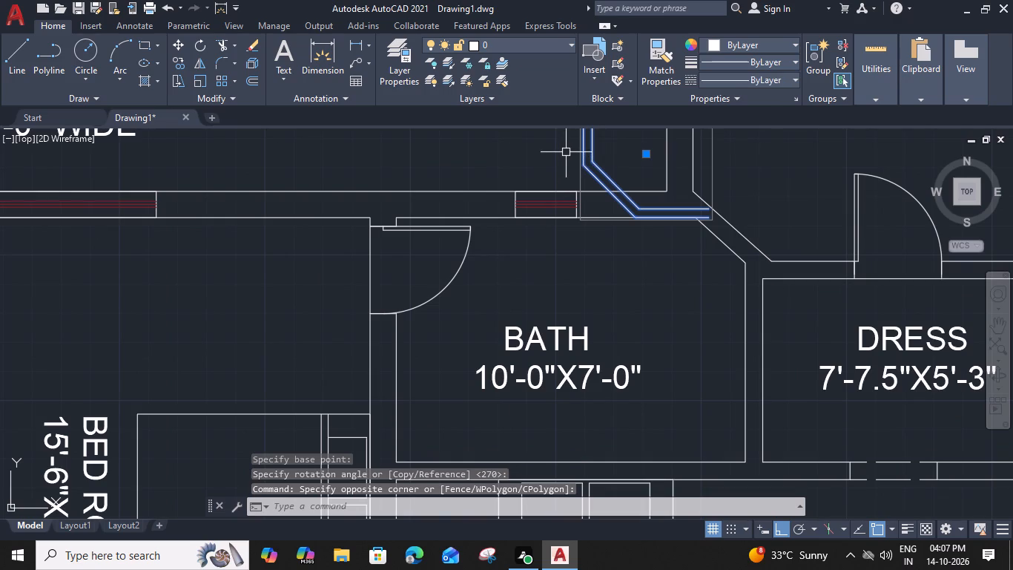
{"action": "type", "text": "M"}
{"action": "key", "text": "space"}
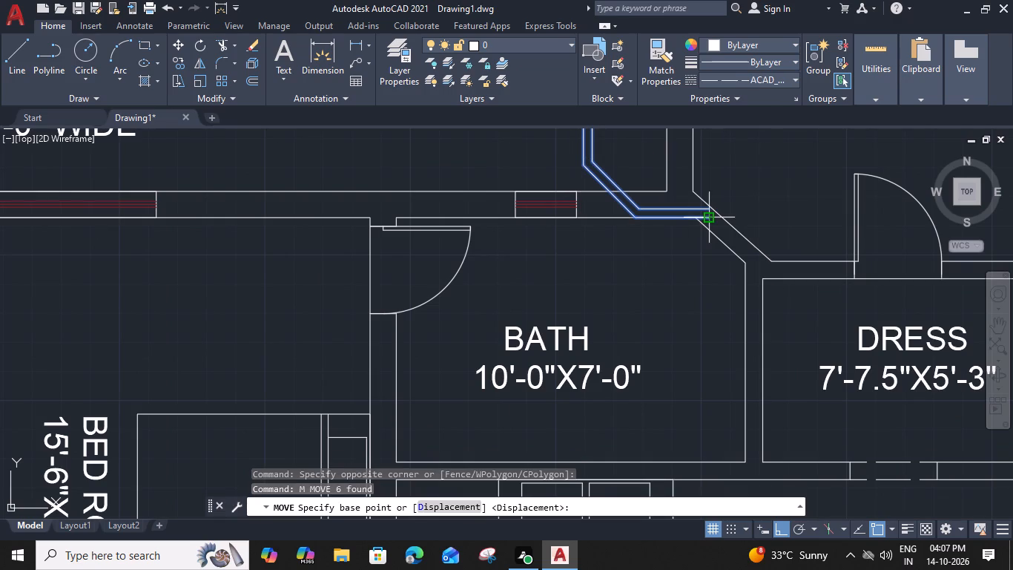
{"action": "left_click", "coordinate": [712, 220]}
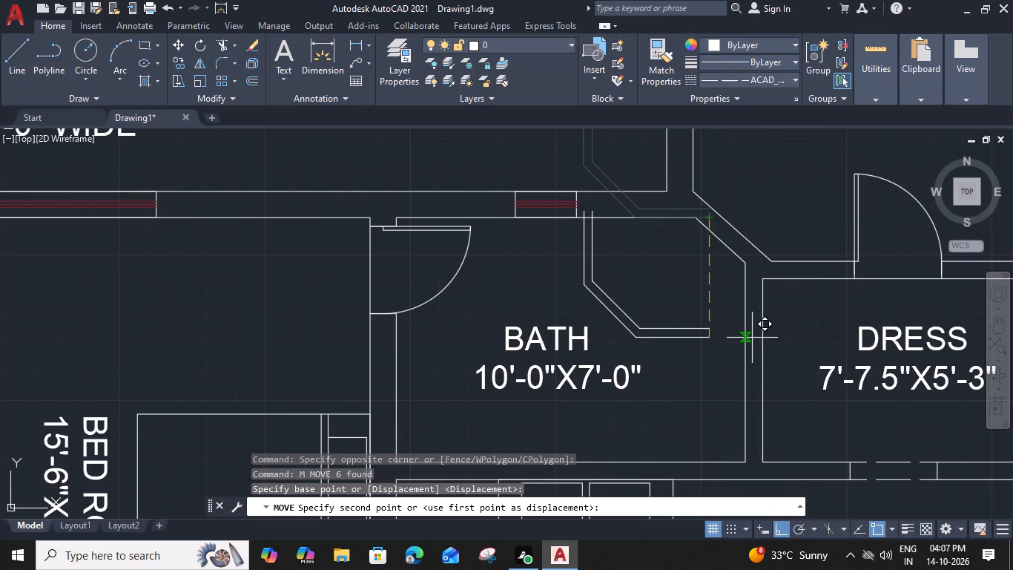
{"action": "left_click", "coordinate": [746, 332]}
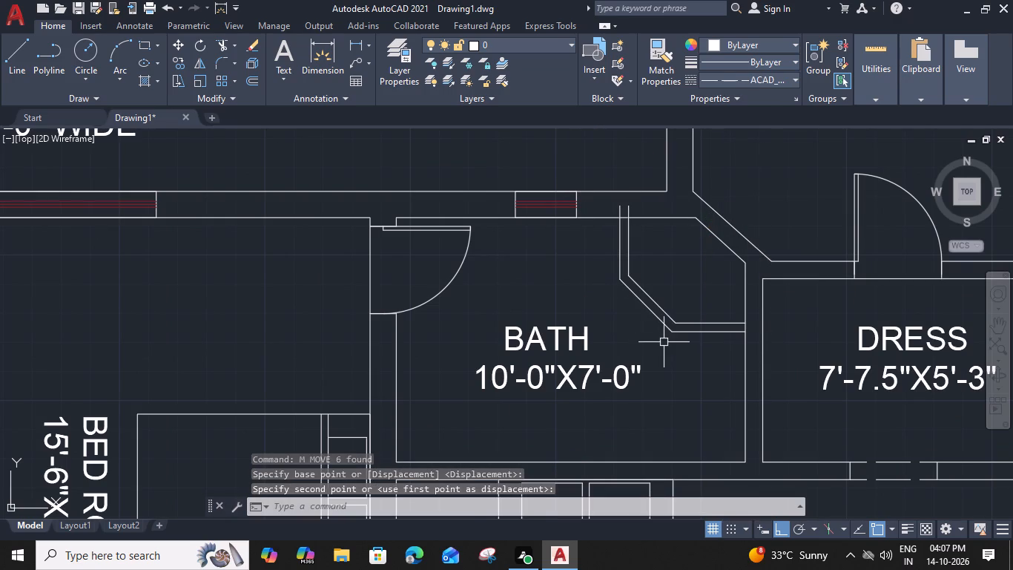
Move the enclosure group straight down until its vertical lines end on the inner face of the BATH 10'-0"X7'-0" window wall.
{"action": "left_click", "coordinate": [684, 308]}
{"action": "left_click", "coordinate": [672, 344]}
{"action": "type", "text": "M"}
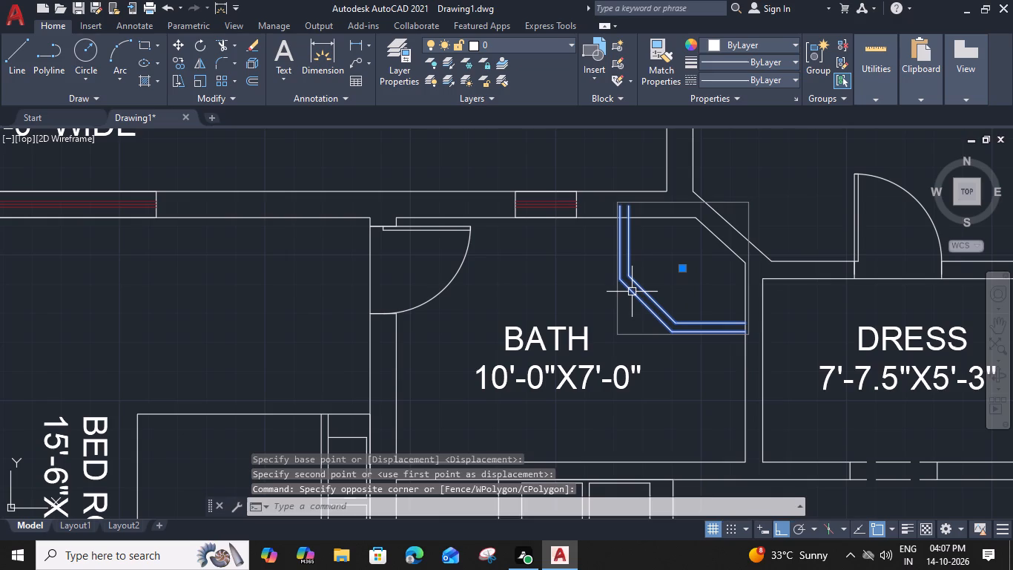
{"action": "key", "text": "space"}
{"action": "scroll", "coordinate": [619, 206], "scroll_direction": "up", "scroll_amount": 2}
{"action": "left_click", "coordinate": [619, 206]}
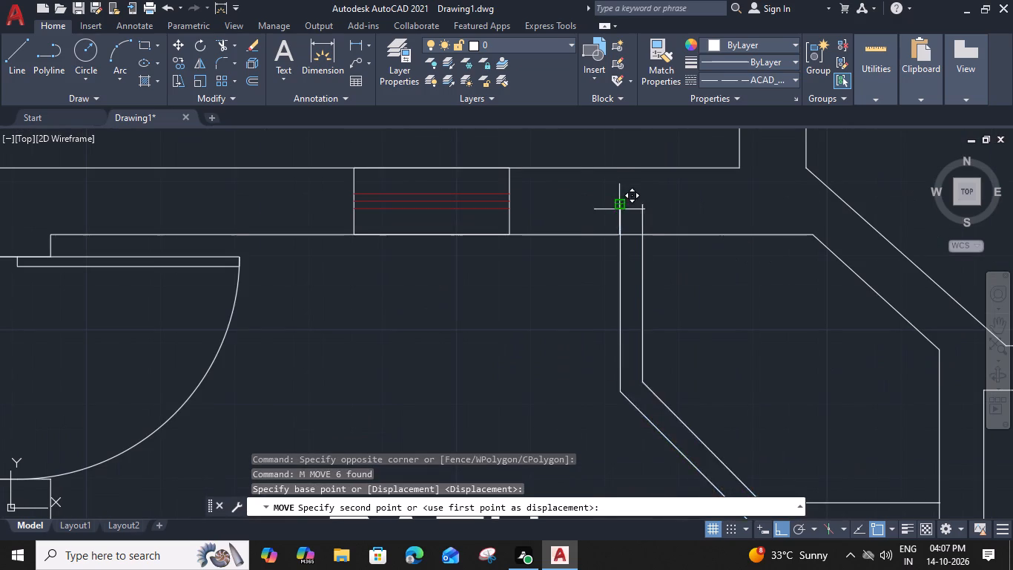
{"action": "left_click", "coordinate": [619, 237]}
{"action": "scroll", "coordinate": [619, 237], "scroll_direction": "down", "scroll_amount": 2}
{"action": "middle_click_drag", "start_coordinate": [728, 312], "coordinate": [707, 311]}
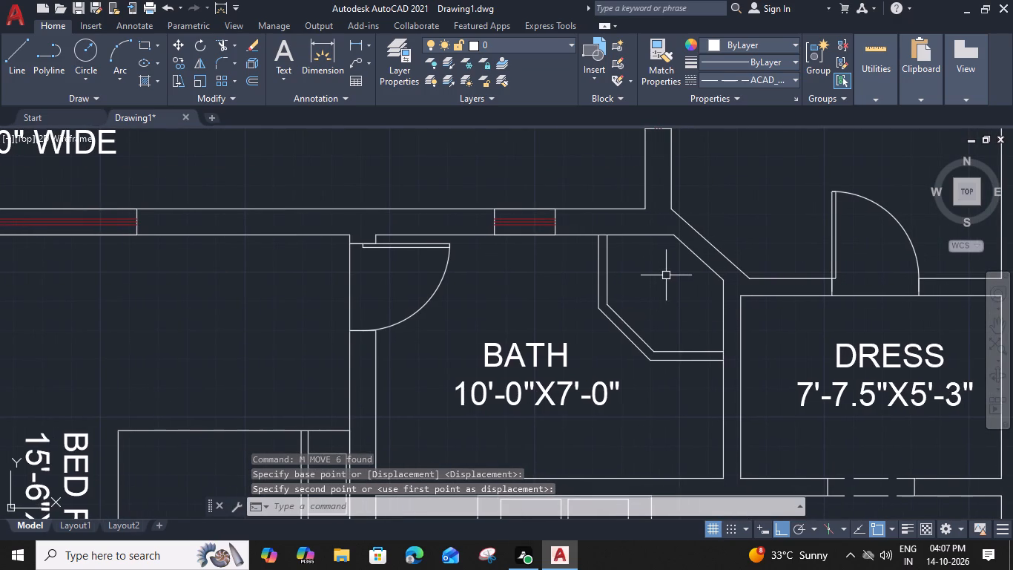
Copy the enclosure group from BATH 10'-0"X7'-0" into BATH 9'-6"X8'-4.5", ending its outer vertical line on the upper wall's inner face.
{"action": "left_click", "coordinate": [667, 275]}
{"action": "left_click", "coordinate": [578, 338]}
{"action": "key", "text": "c"}
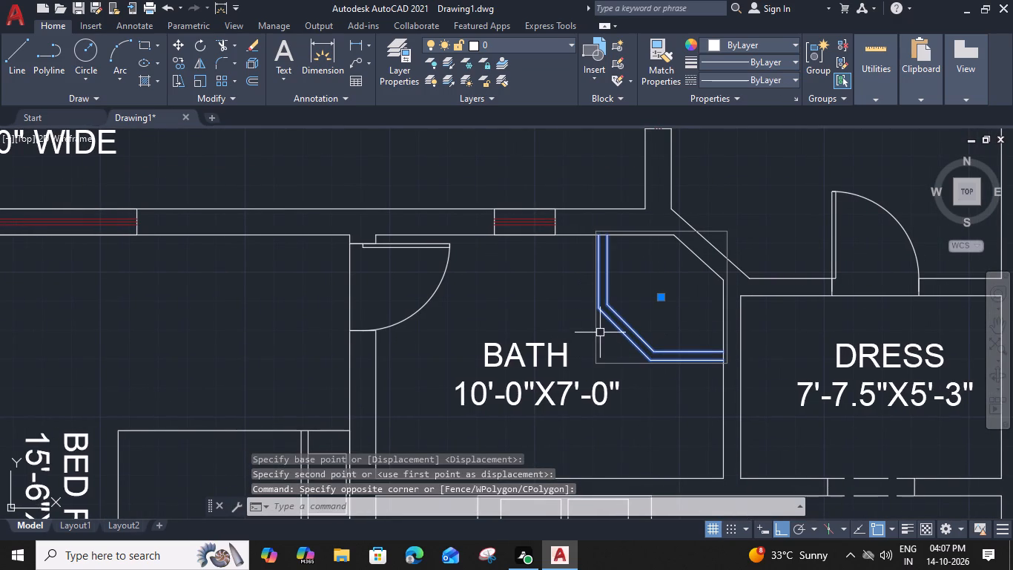
{"action": "key", "text": "o"}
{"action": "key", "text": "space"}
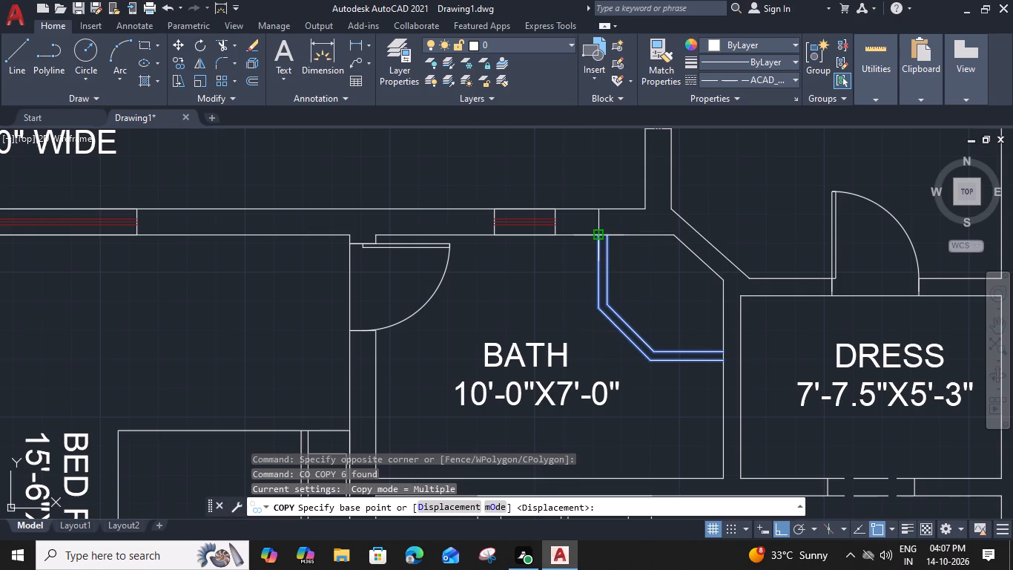
{"action": "left_click", "coordinate": [599, 233]}
{"action": "scroll", "coordinate": [600, 233], "scroll_direction": "down", "scroll_amount": 1}
{"action": "middle_click_drag", "start_coordinate": [669, 209], "coordinate": [546, 375]}
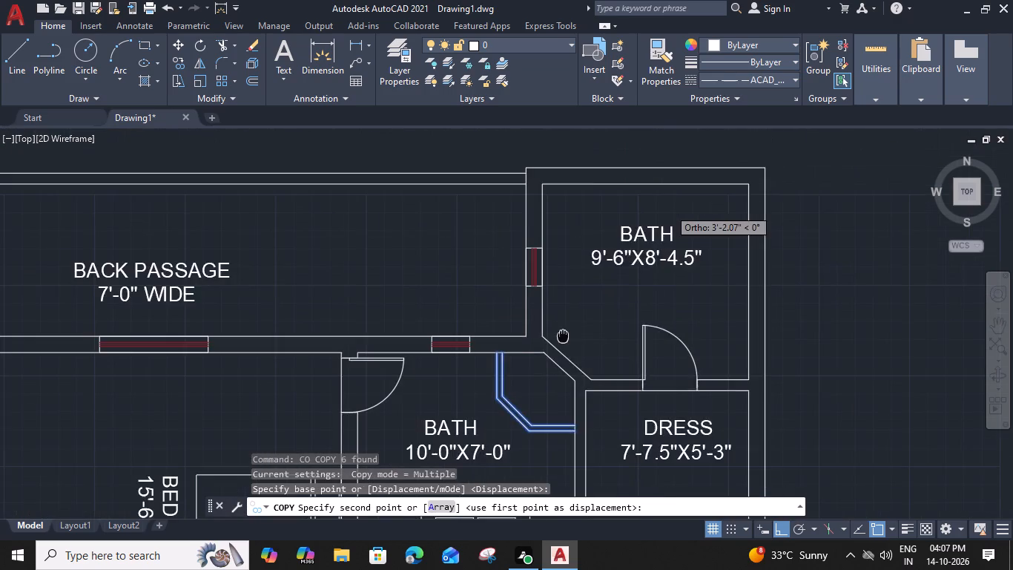
{"action": "left_click", "coordinate": [661, 233]}
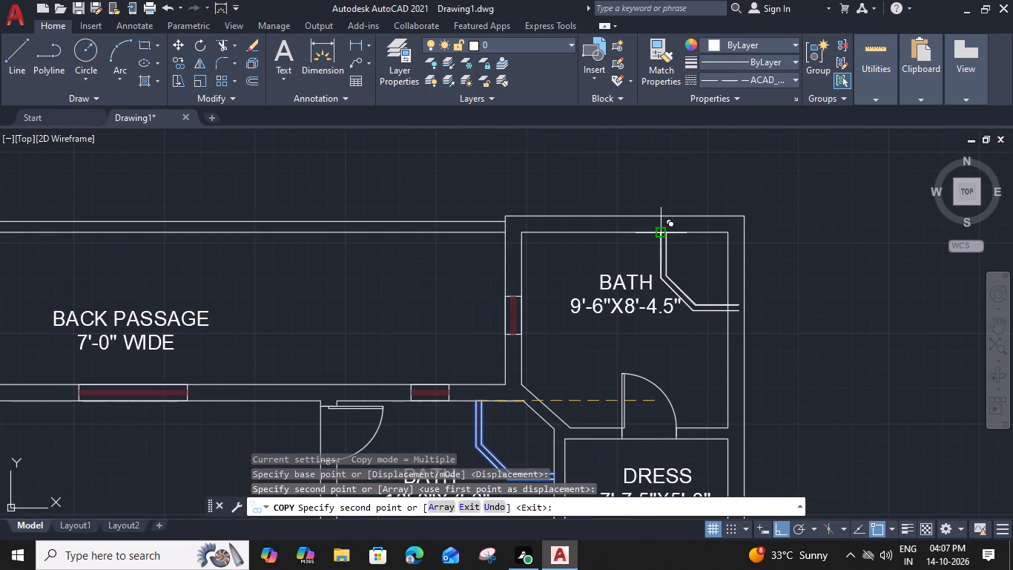
{"action": "key", "text": "Escape"}
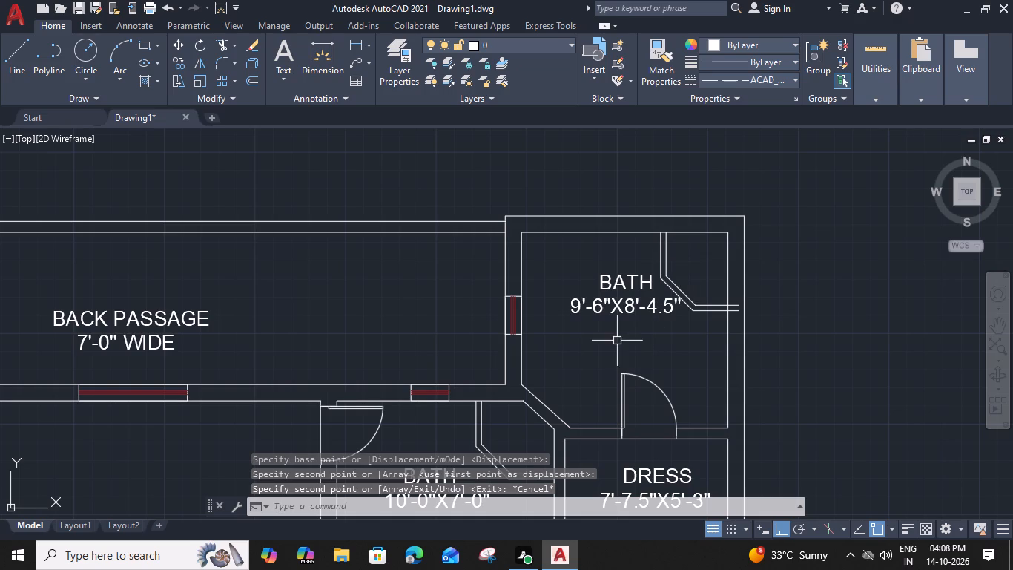
Move the BATH 9'-6"X8'-4.5" label horizontally about 11" toward the window wall, clear of the enclosure.
{"action": "left_click", "coordinate": [573, 306]}
{"action": "type", "text": "M"}
{"action": "key", "text": "space"}
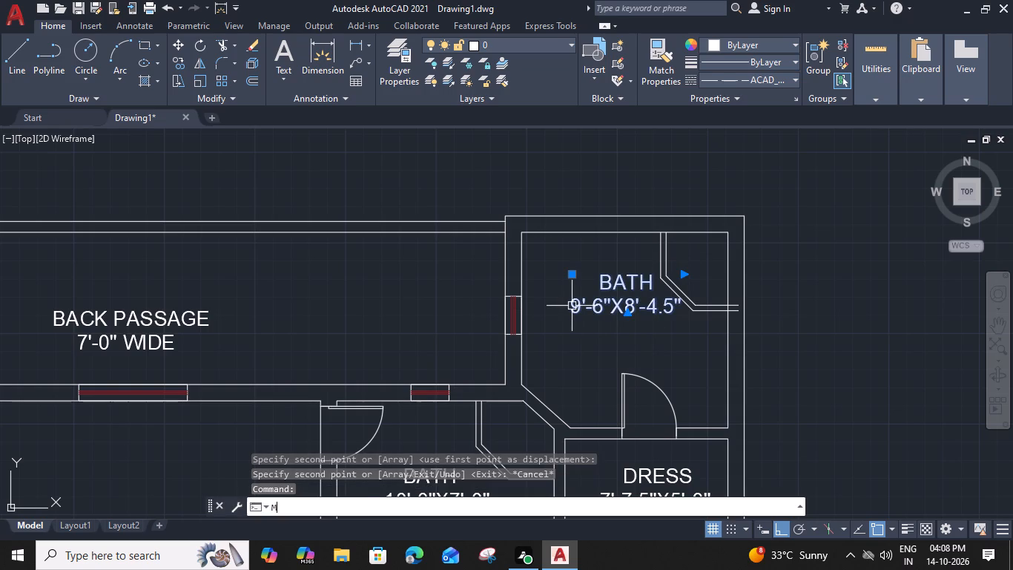
{"action": "left_click", "coordinate": [569, 318]}
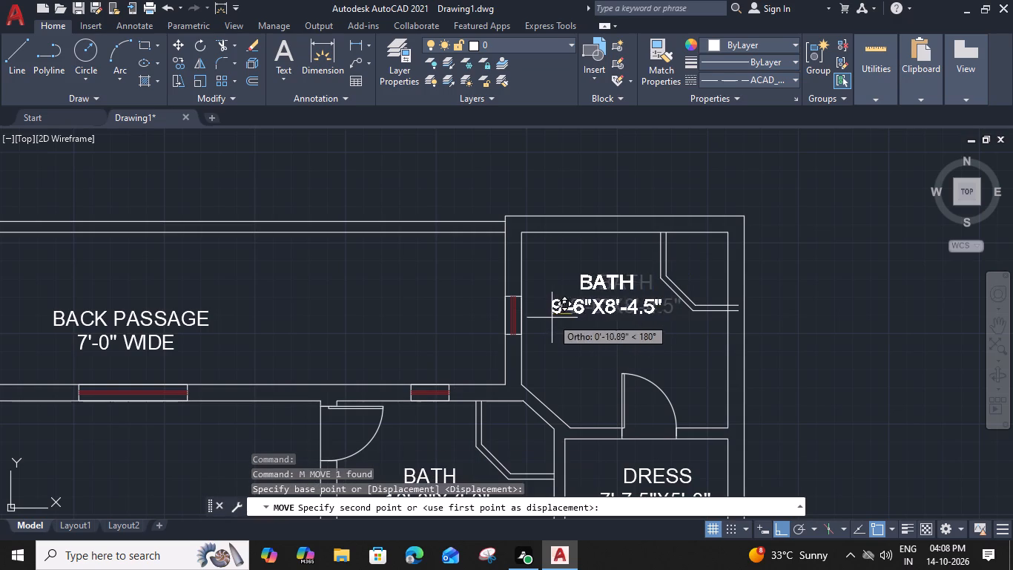
{"action": "left_click", "coordinate": [552, 317]}
Move the BATH 9'-6"X8'-4.5" enclosure group horizontally so its horizontal lines end on the inner face of the outer side wall.
{"action": "middle_click_drag", "start_coordinate": [647, 286], "coordinate": [578, 318]}
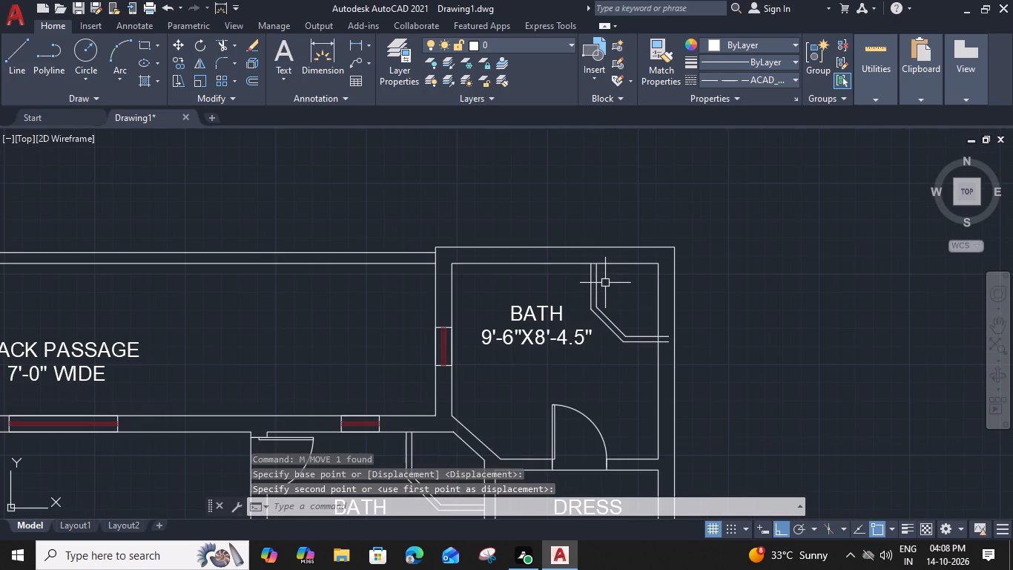
{"action": "left_click", "coordinate": [605, 283]}
{"action": "left_click", "coordinate": [573, 303]}
{"action": "type", "text": "M"}
{"action": "key", "text": "space"}
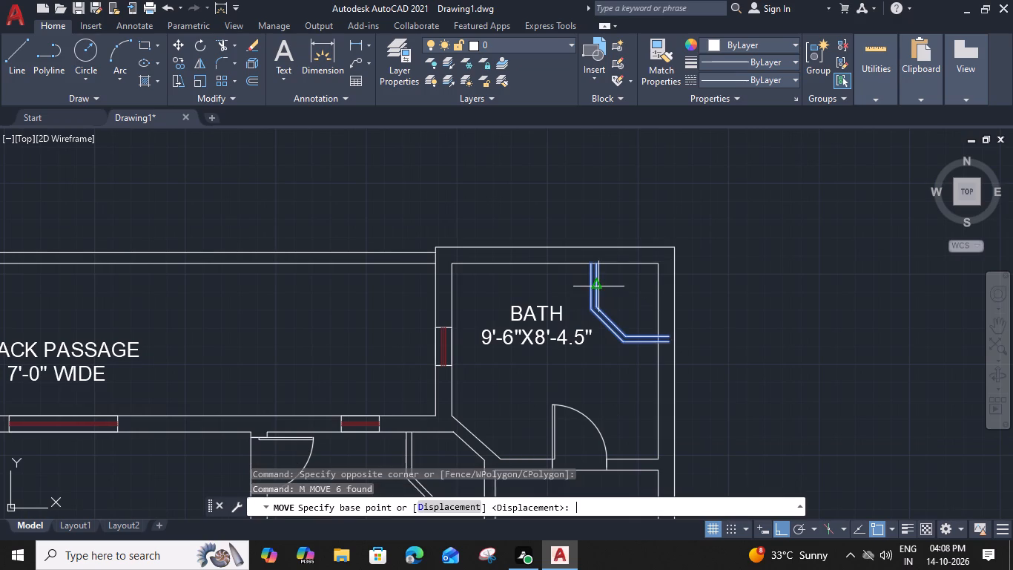
{"action": "scroll", "coordinate": [673, 346], "scroll_direction": "up", "scroll_amount": 2}
{"action": "left_click", "coordinate": [666, 339]}
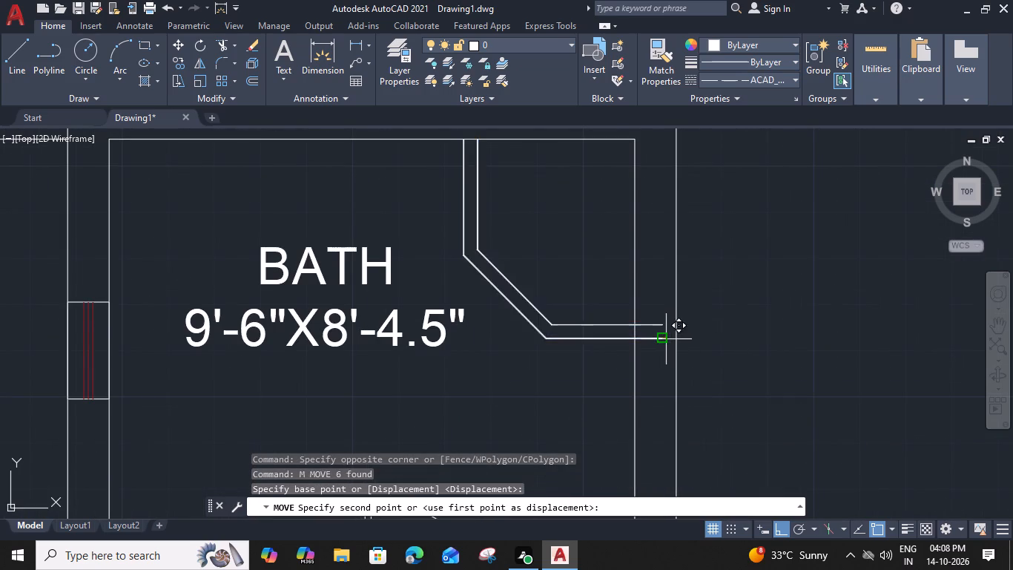
{"action": "left_click", "coordinate": [639, 337]}
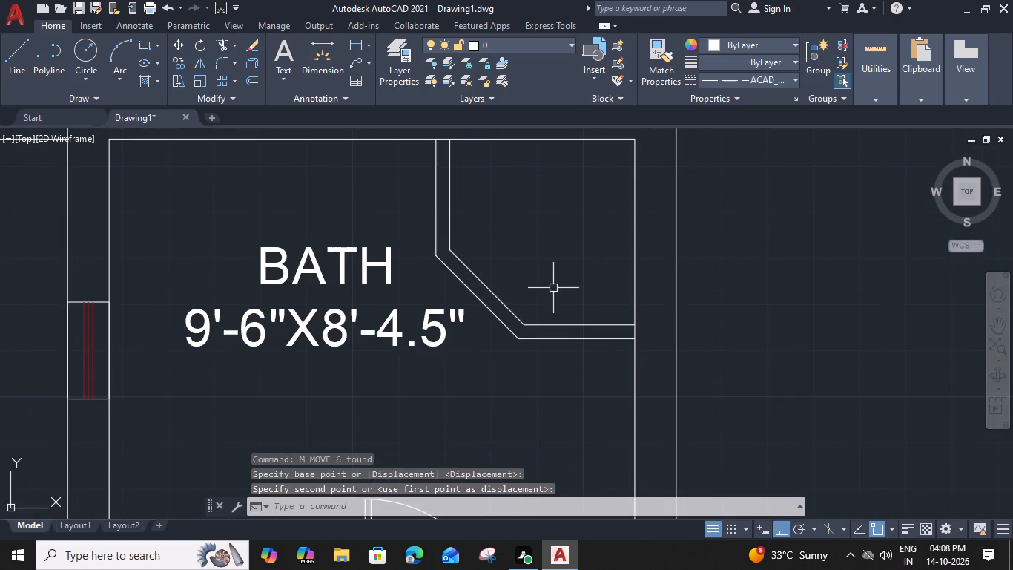
Draw short lines joining the inner and outer corners at both bends of the BATH 9'-6"X8'-4.5" enclosure.
{"action": "scroll", "coordinate": [553, 288], "scroll_direction": "down", "scroll_amount": 1}
{"action": "middle_click_drag", "start_coordinate": [552, 286], "coordinate": [625, 292]}
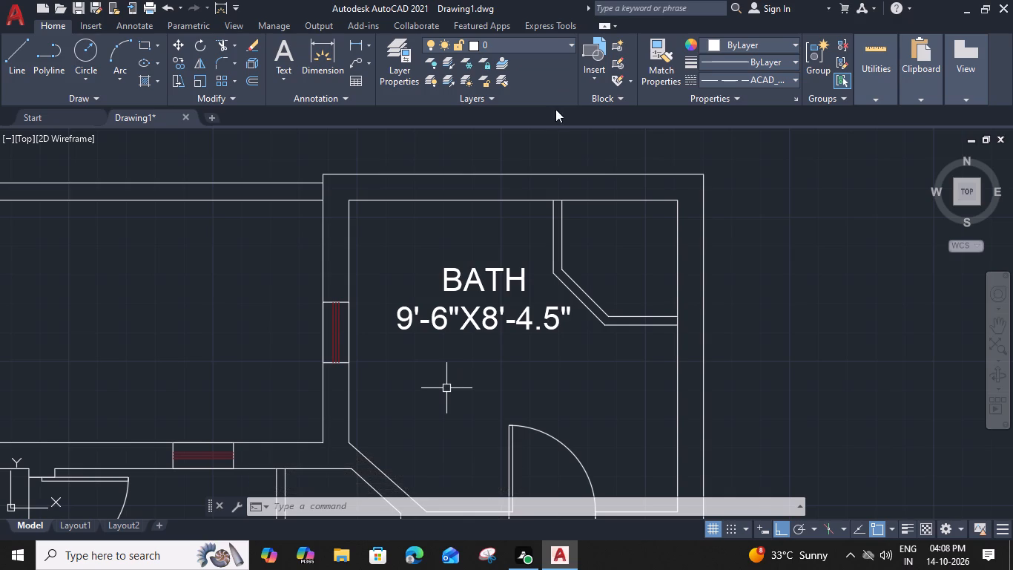
{"action": "key", "text": "l"}
{"action": "key", "text": "space"}
{"action": "scroll", "coordinate": [566, 266], "scroll_direction": "up", "scroll_amount": 2}
{"action": "left_click", "coordinate": [557, 270]}
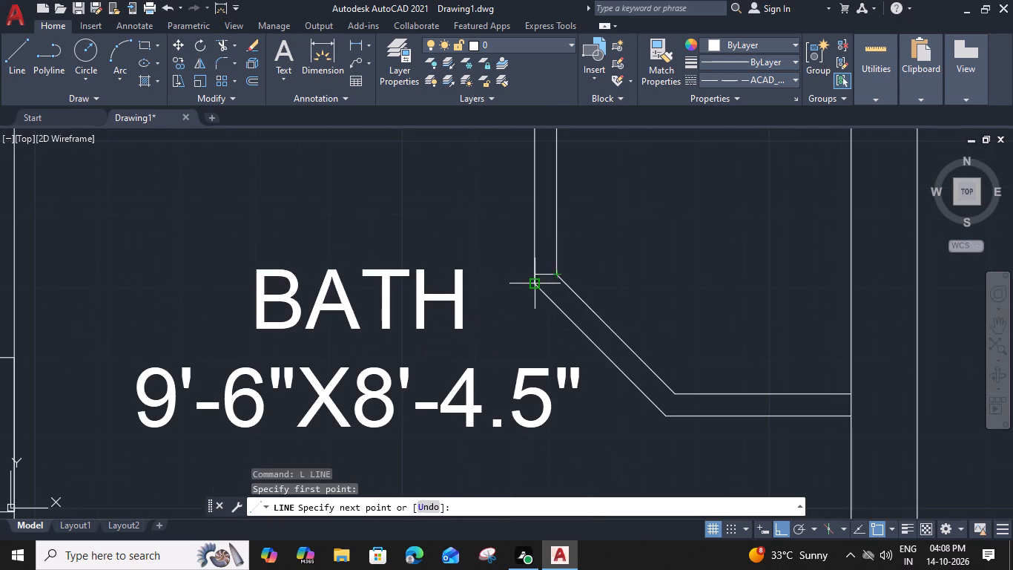
{"action": "left_click", "coordinate": [529, 283]}
{"action": "key", "text": "space"}
{"action": "key", "text": "space"}
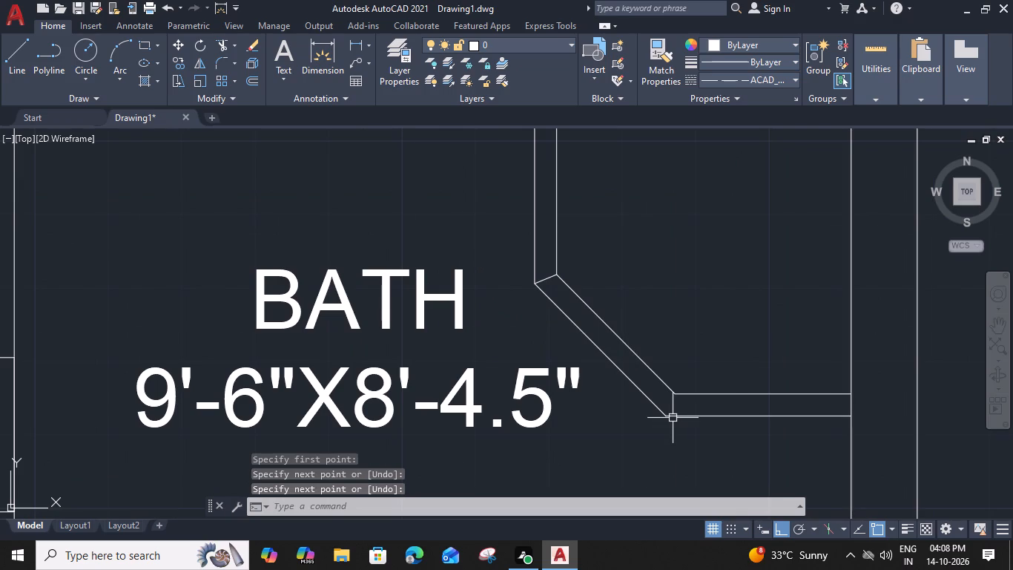
{"action": "left_click", "coordinate": [664, 416]}
{"action": "left_click", "coordinate": [675, 396]}
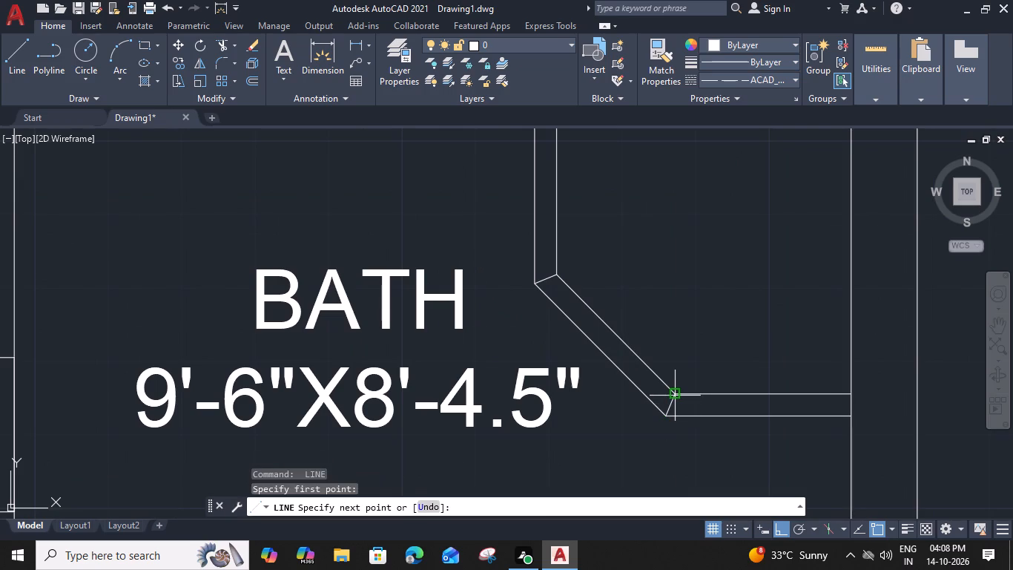
{"action": "key", "text": "space"}
Draw short lines joining the inner and outer corners at both bends of the BATH 10'-0"X7'-0" enclosure.
{"action": "scroll", "coordinate": [672, 387], "scroll_direction": "down", "scroll_amount": 3}
{"action": "middle_click_drag", "start_coordinate": [522, 398], "coordinate": [676, 231]}
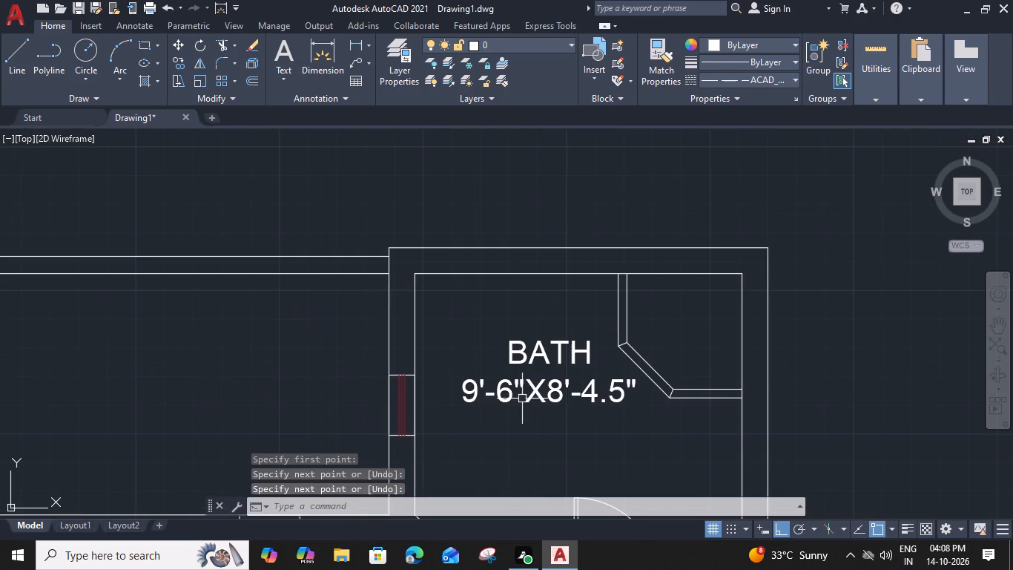
{"action": "middle_click_drag", "start_coordinate": [578, 426], "coordinate": [616, 335]}
{"action": "scroll", "coordinate": [546, 384], "scroll_direction": "up", "scroll_amount": 2}
{"action": "key", "text": "space"}
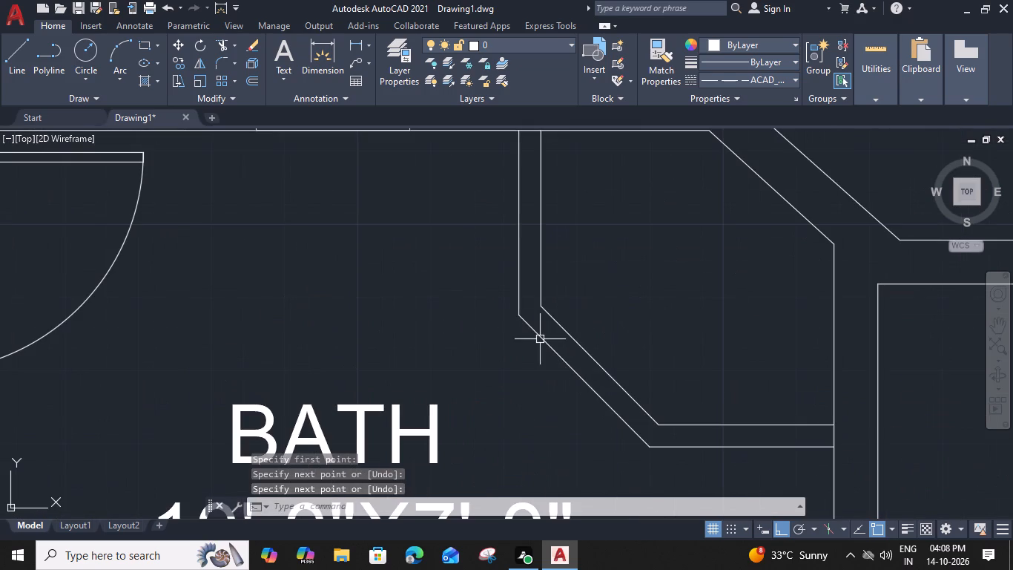
{"action": "left_click", "coordinate": [538, 304]}
{"action": "left_click", "coordinate": [522, 316]}
{"action": "key", "text": "space"}
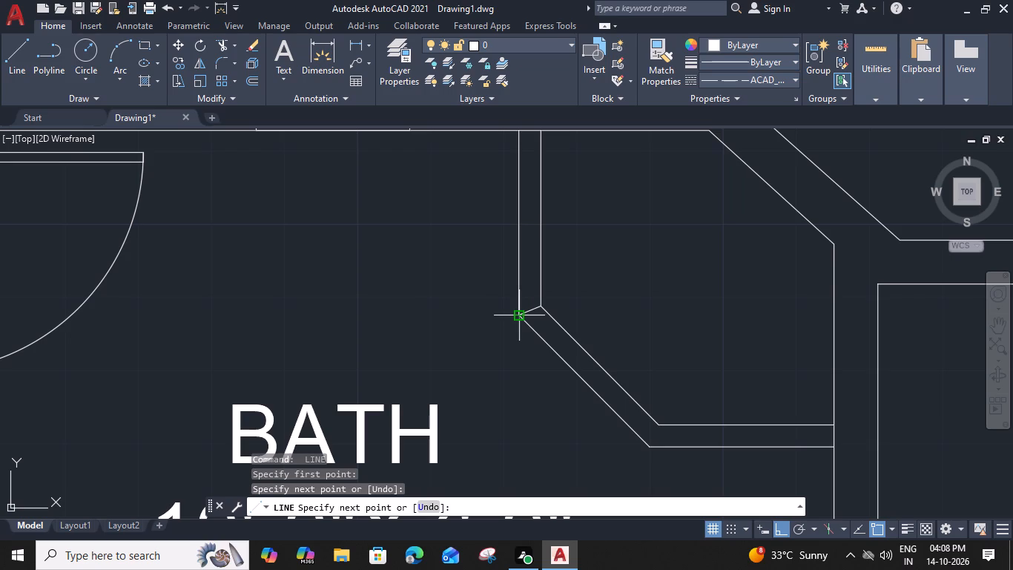
{"action": "key", "text": "space"}
{"action": "left_click", "coordinate": [648, 446]}
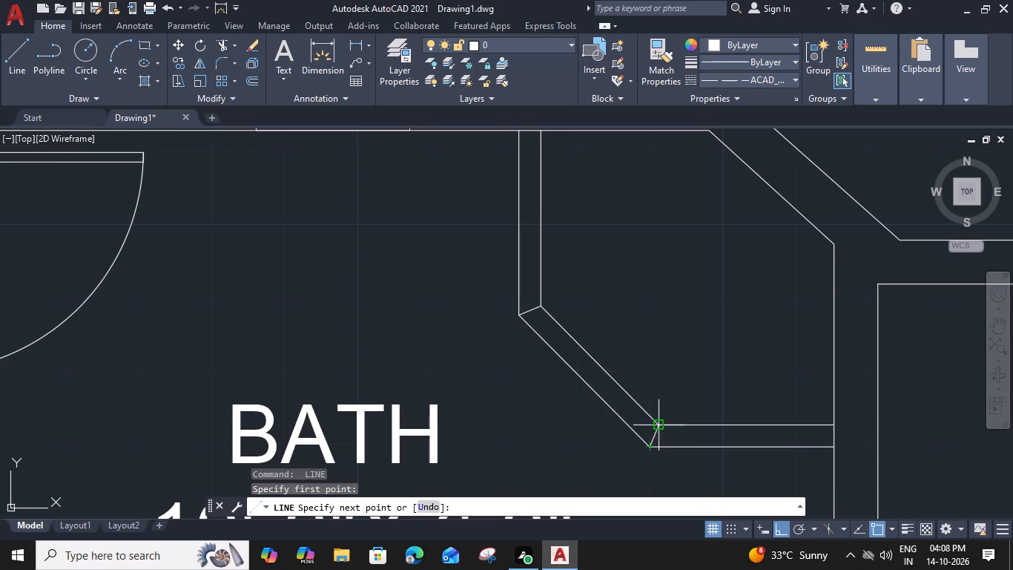
{"action": "left_click", "coordinate": [658, 428]}
{"action": "key", "text": "space"}
Draw short lines joining the inner and outer corners at both bends of the BATH 8'-0"X9'-0" enclosure.
{"action": "scroll", "coordinate": [555, 335], "scroll_direction": "down", "scroll_amount": 3}
{"action": "middle_click_drag", "start_coordinate": [420, 364], "coordinate": [773, 344]}
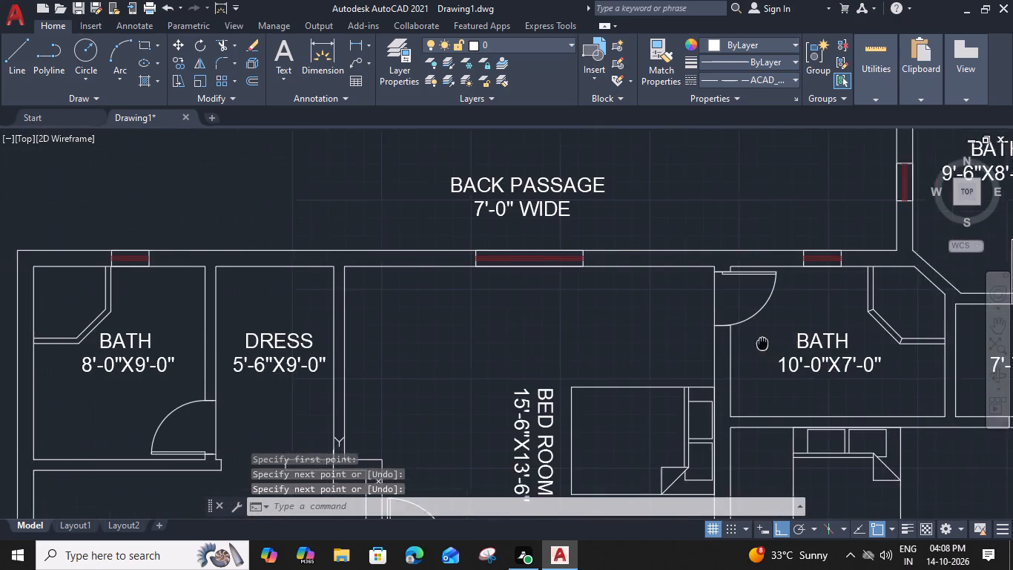
{"action": "middle_click_drag", "start_coordinate": [773, 344], "coordinate": [781, 346]}
{"action": "middle_click_drag", "start_coordinate": [492, 358], "coordinate": [826, 348]}
{"action": "scroll", "coordinate": [448, 339], "scroll_direction": "up", "scroll_amount": 3}
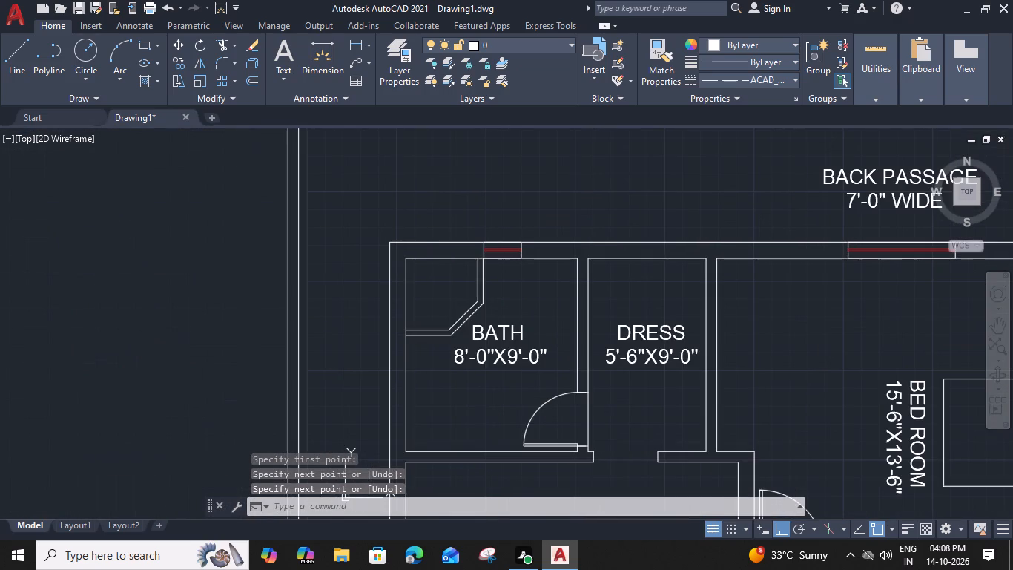
{"action": "key", "text": "space"}
{"action": "left_click", "coordinate": [449, 304]}
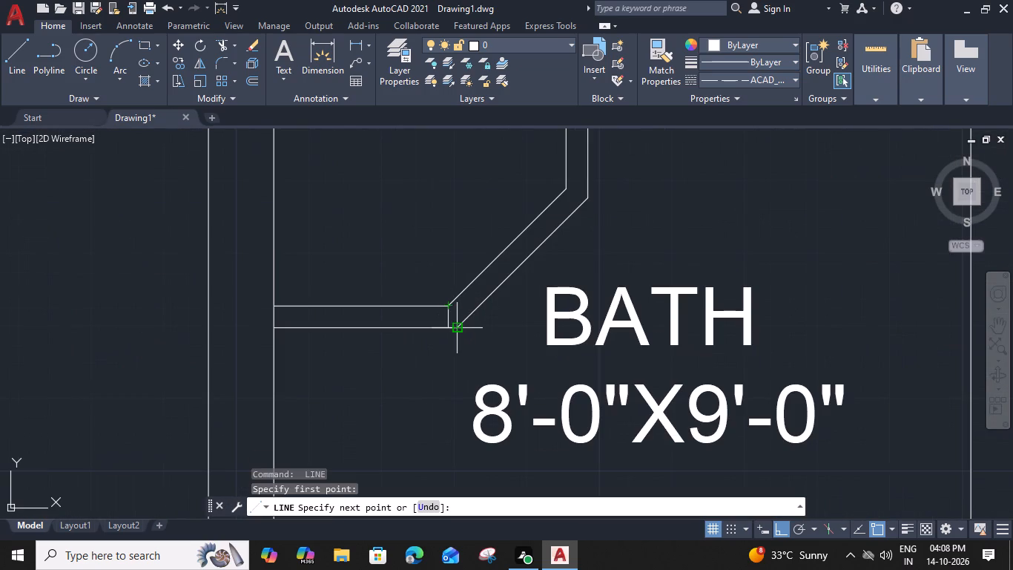
{"action": "left_click", "coordinate": [456, 329]}
{"action": "key", "text": "space"}
{"action": "middle_click_drag", "start_coordinate": [581, 278], "coordinate": [575, 328]}
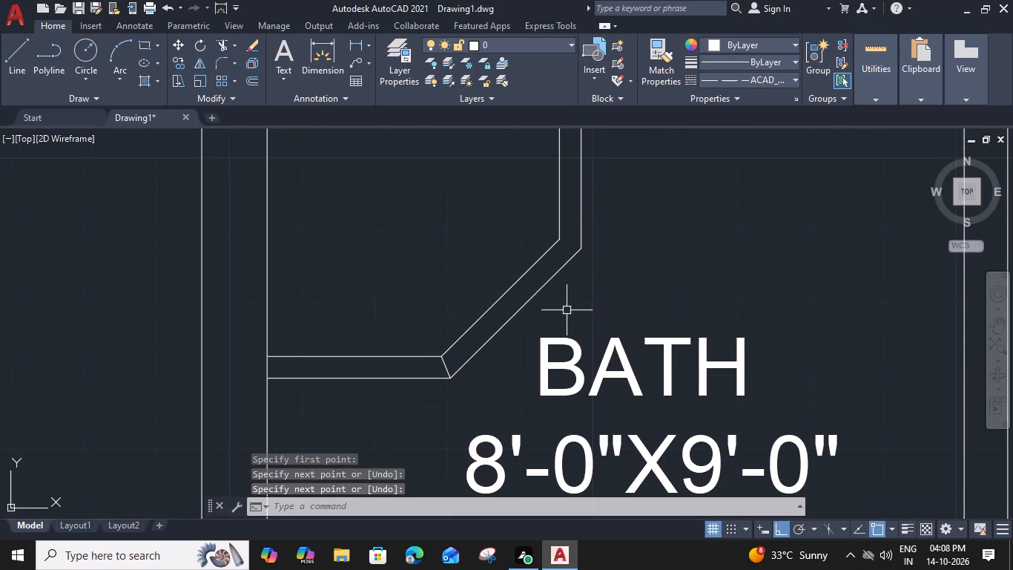
{"action": "key", "text": "space"}
{"action": "left_click", "coordinate": [561, 237]}
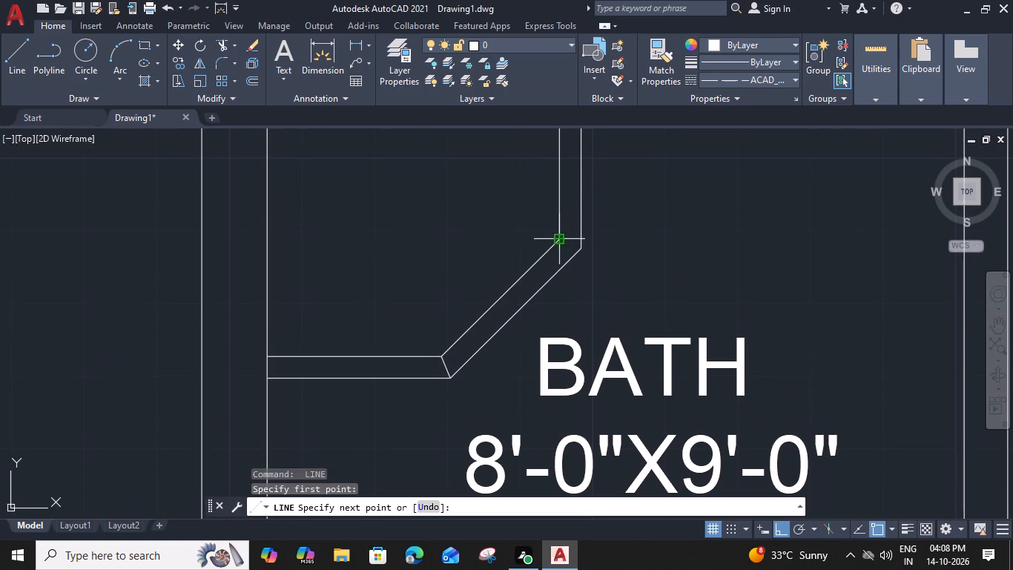
{"action": "left_click", "coordinate": [581, 247]}
{"action": "key", "text": "space"}
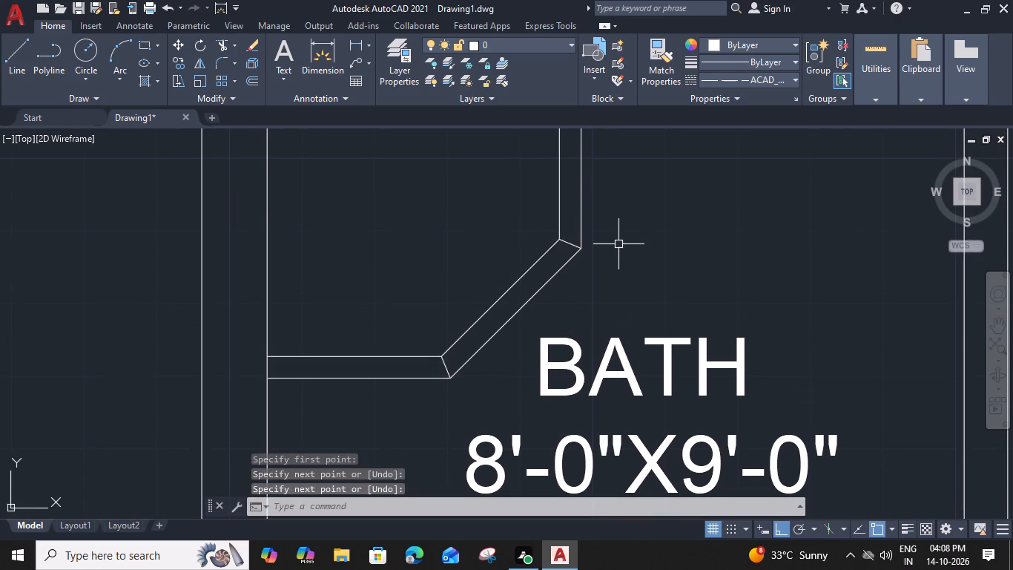
{"action": "key", "text": "Escape"}
Move the BATH 8'-0"X9'-0" window horizontally along its wall, away from the corner enclosure toward the DRESS.
{"action": "scroll", "coordinate": [631, 235], "scroll_direction": "down", "scroll_amount": 3}
{"action": "middle_click_drag", "start_coordinate": [682, 289], "coordinate": [612, 289]}
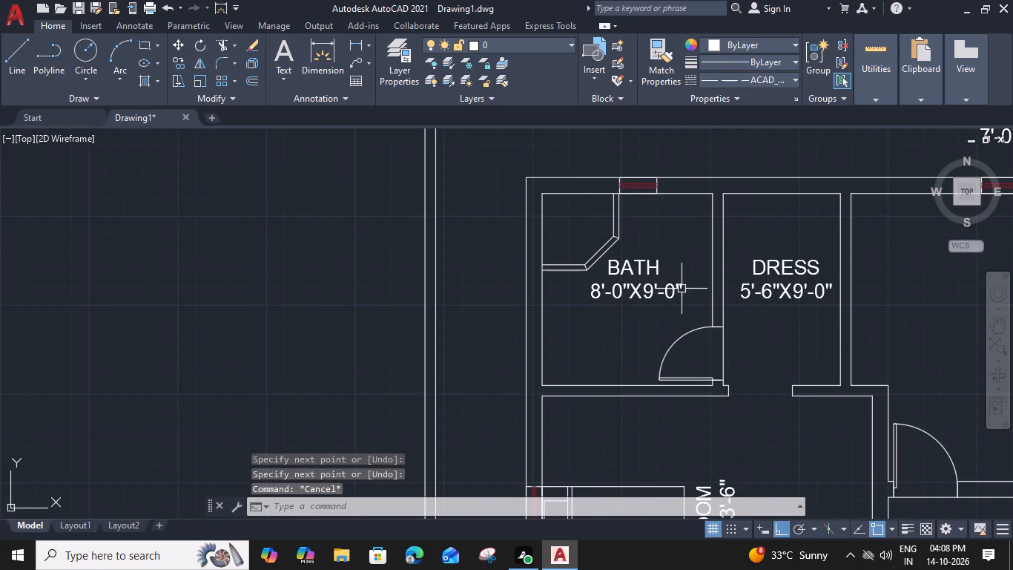
{"action": "scroll", "coordinate": [610, 177], "scroll_direction": "up", "scroll_amount": 3}
{"action": "left_click", "coordinate": [565, 197]}
{"action": "left_click", "coordinate": [505, 223]}
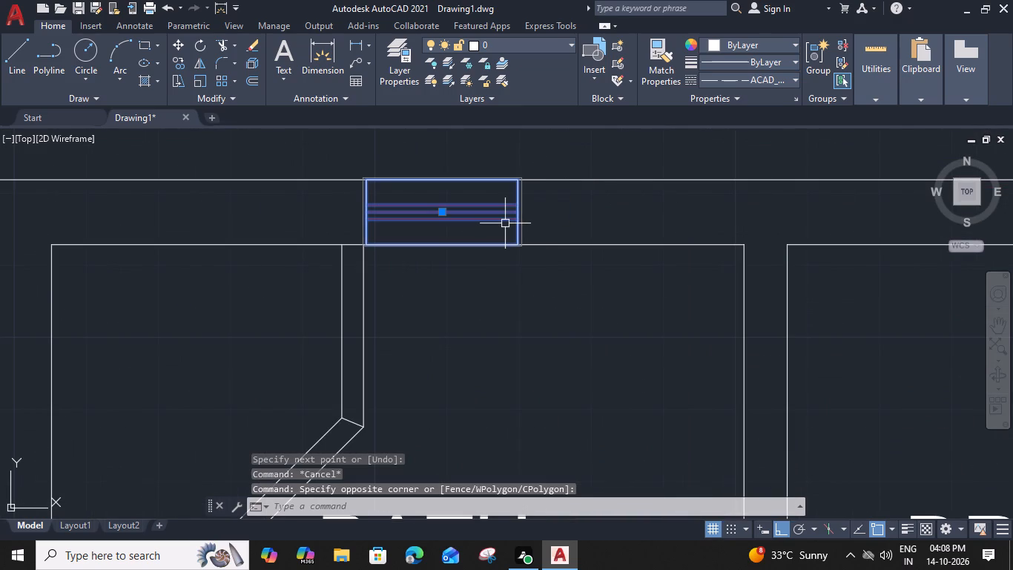
{"action": "key", "text": "m"}
{"action": "key", "text": "space"}
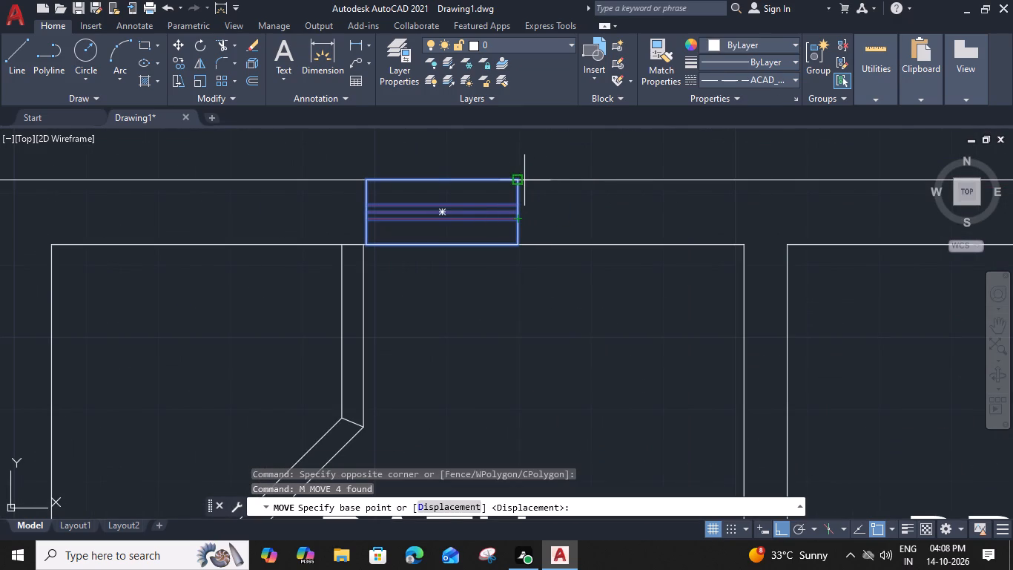
{"action": "left_click", "coordinate": [523, 178]}
{"action": "left_click", "coordinate": [618, 179]}
Draw two dashed lines across the opening between DRESS 5'-6"X9'-0" and its adjoining BED ROOM, one along each wall face.
{"action": "scroll", "coordinate": [618, 179], "scroll_direction": "down", "scroll_amount": 3}
{"action": "scroll", "coordinate": [750, 280], "scroll_direction": "down", "scroll_amount": 2}
{"action": "middle_click_drag", "start_coordinate": [768, 313], "coordinate": [337, 292]}
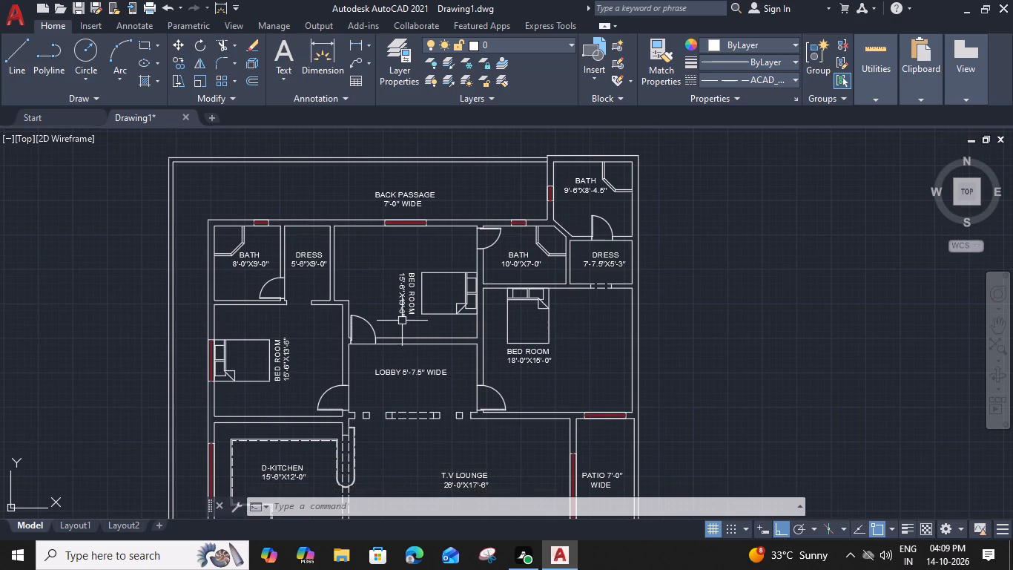
{"action": "middle_click_drag", "start_coordinate": [443, 393], "coordinate": [453, 371]}
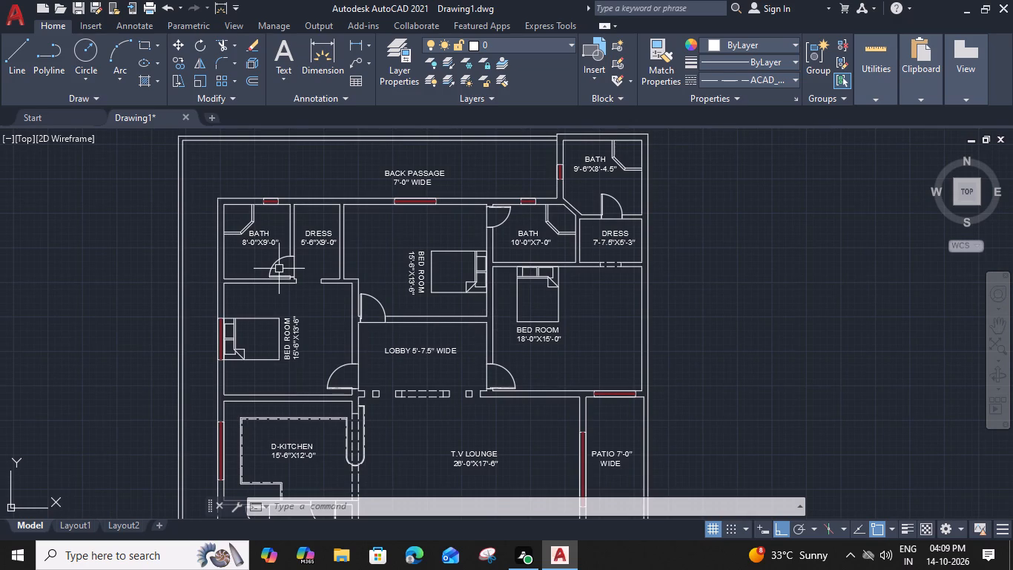
{"action": "scroll", "coordinate": [310, 275], "scroll_direction": "up", "scroll_amount": 3}
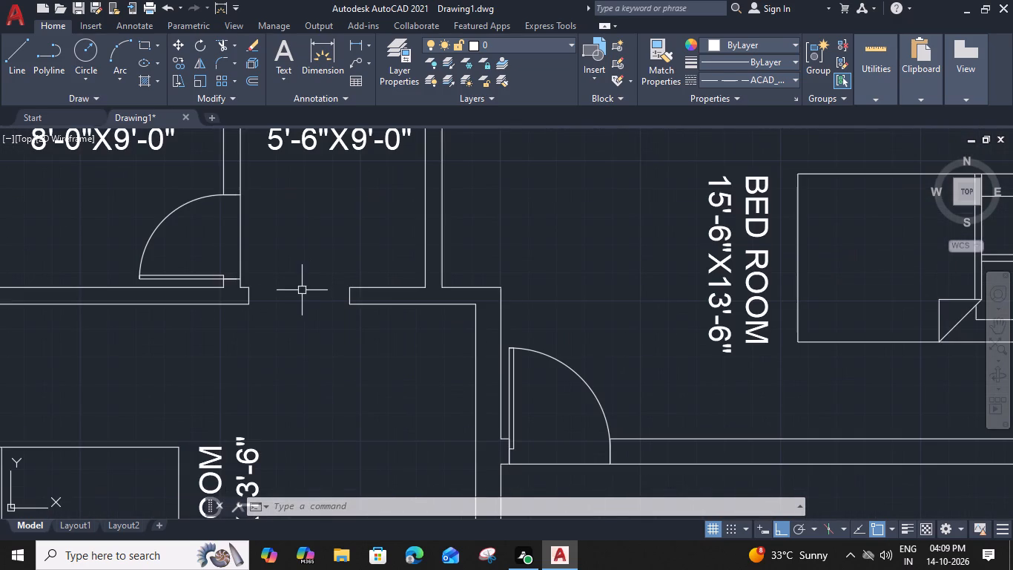
{"action": "type", "text": "L"}
{"action": "key", "text": "space"}
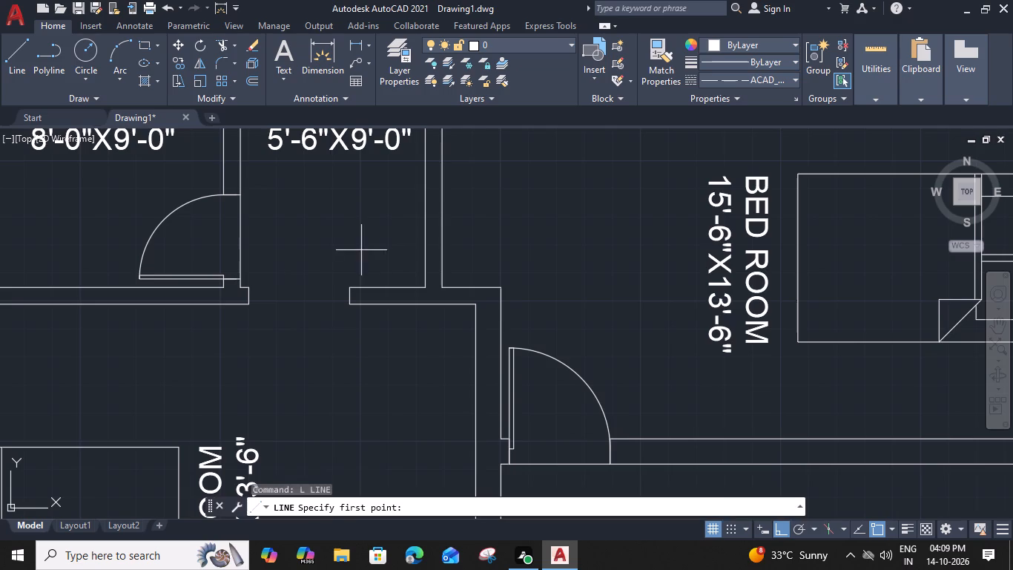
{"action": "left_click", "coordinate": [248, 290]}
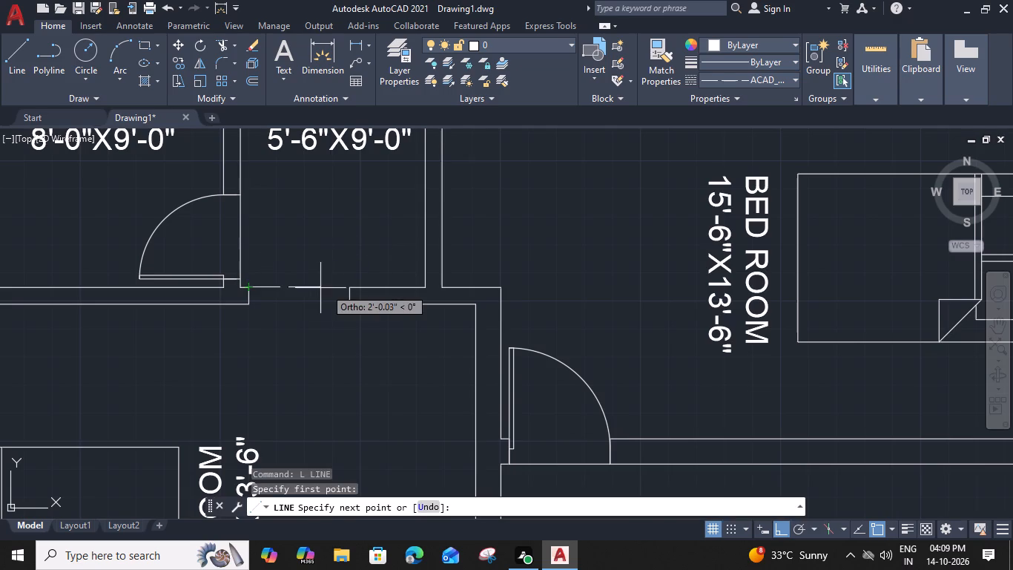
{"action": "left_click", "coordinate": [349, 287]}
{"action": "key", "text": "space"}
{"action": "key", "text": "space"}
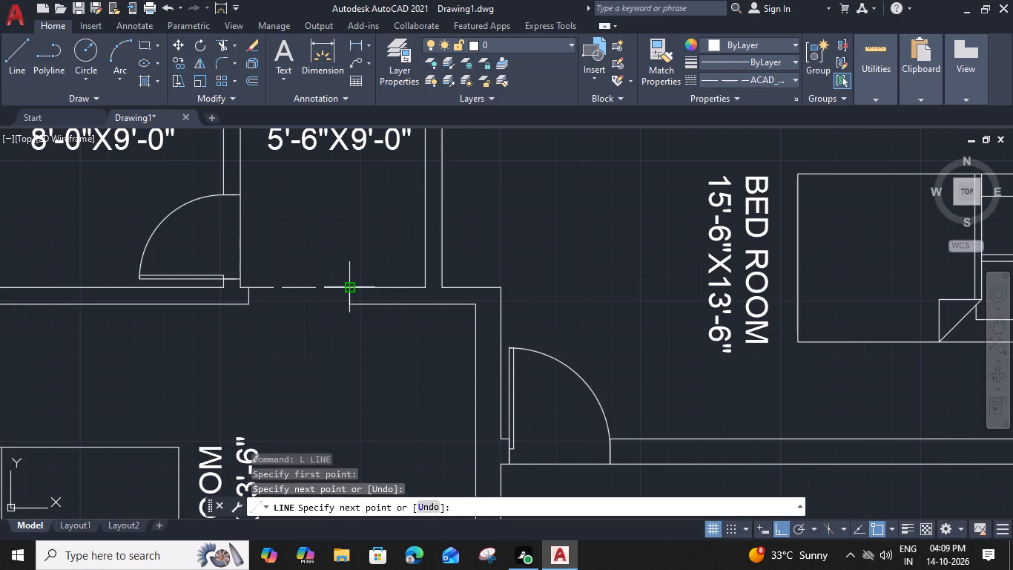
{"action": "key", "text": "space"}
{"action": "key", "text": "Escape"}
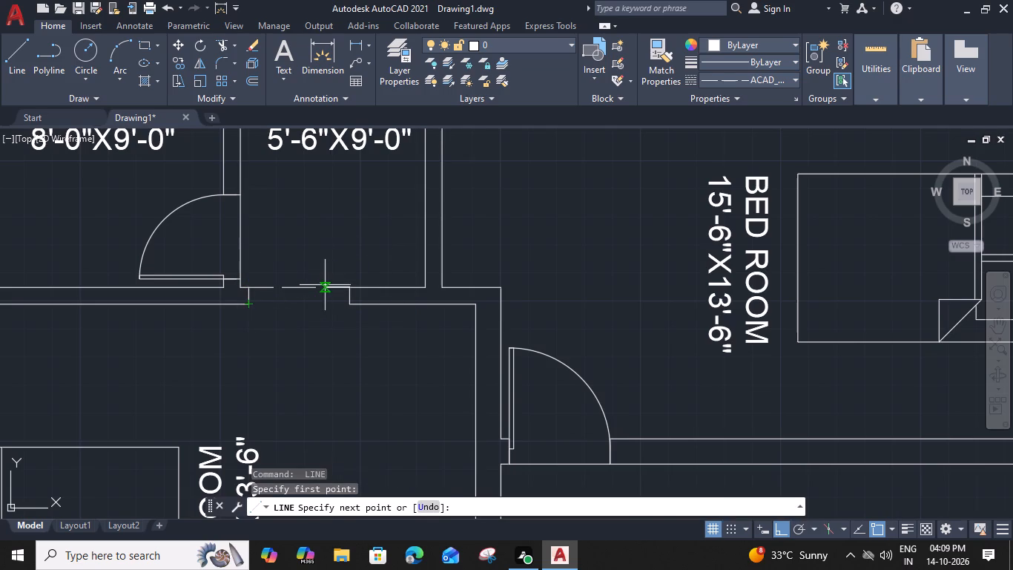
{"action": "key", "text": "space"}
{"action": "left_click", "coordinate": [250, 306]}
{"action": "left_click", "coordinate": [347, 304]}
{"action": "key", "text": "space"}
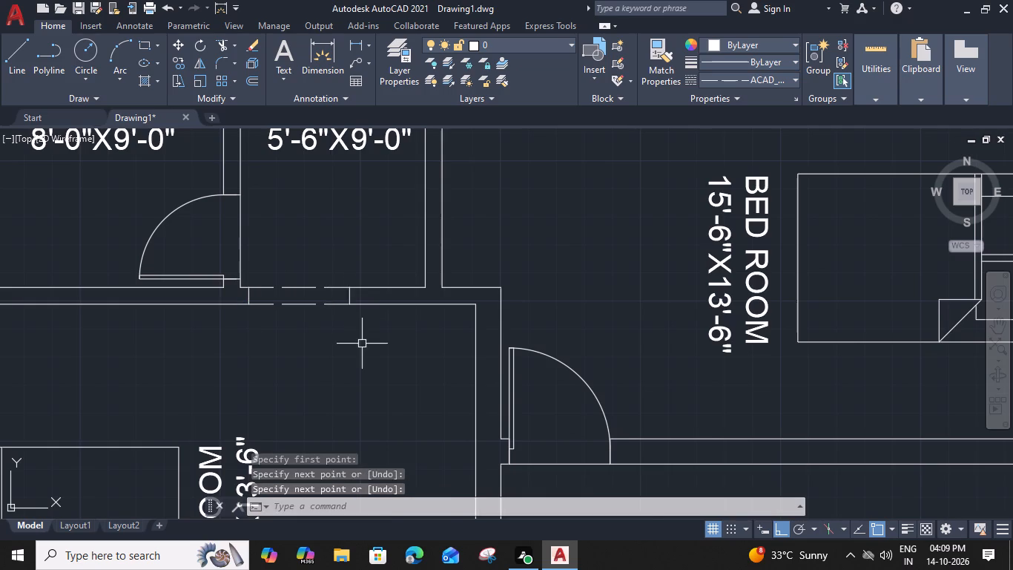
Insert the imperial toilet block in the T.V LOUNGE and set it to its Elongated (Plan) view.
{"action": "scroll", "coordinate": [363, 342], "scroll_direction": "down", "scroll_amount": 3}
{"action": "middle_click_drag", "start_coordinate": [399, 376], "coordinate": [415, 301]}
{"action": "middle_click_drag", "start_coordinate": [523, 338], "coordinate": [524, 332]}
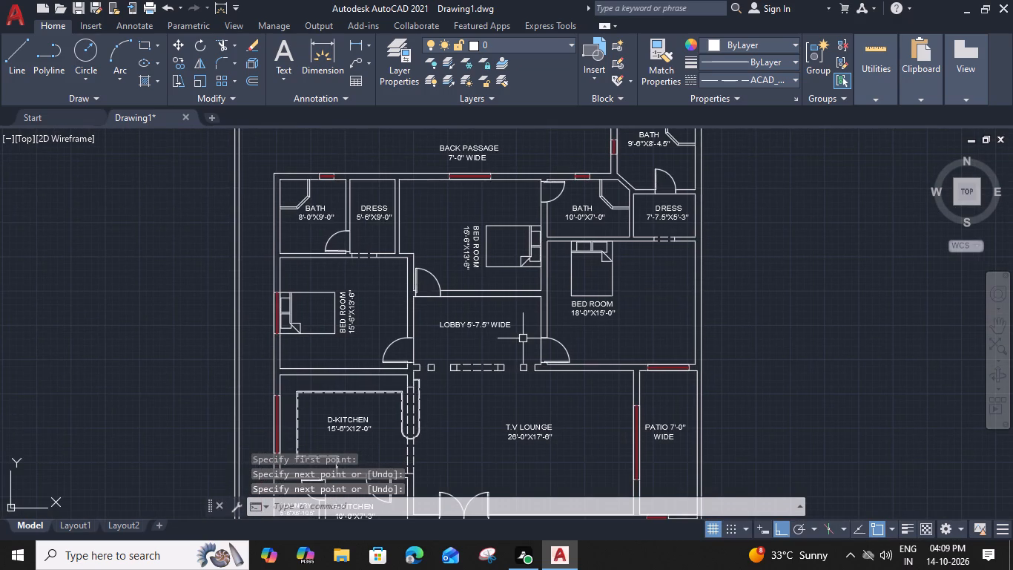
{"action": "middle_click_drag", "start_coordinate": [524, 332], "coordinate": [516, 303]}
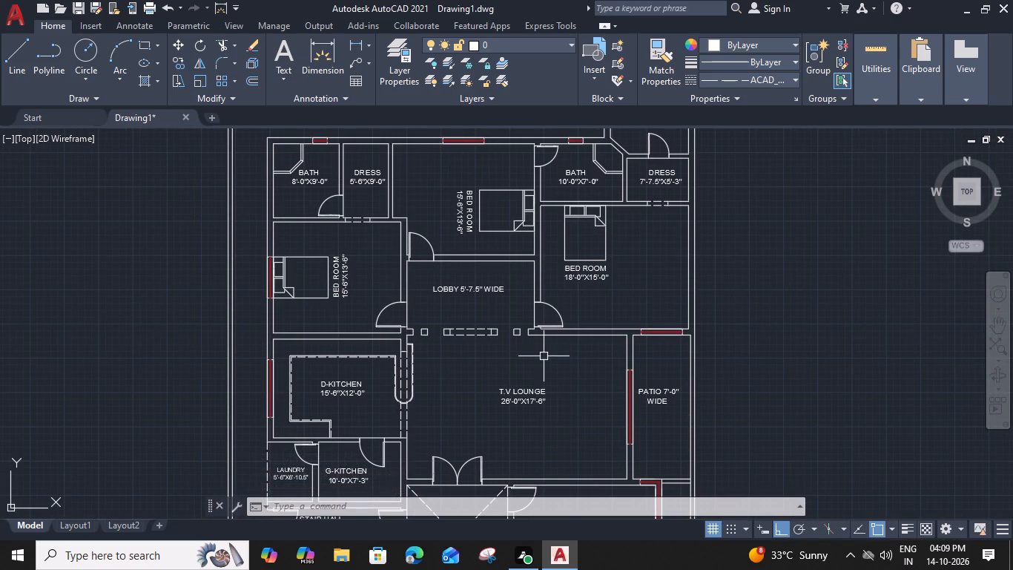
{"action": "middle_click_drag", "start_coordinate": [544, 357], "coordinate": [498, 348]}
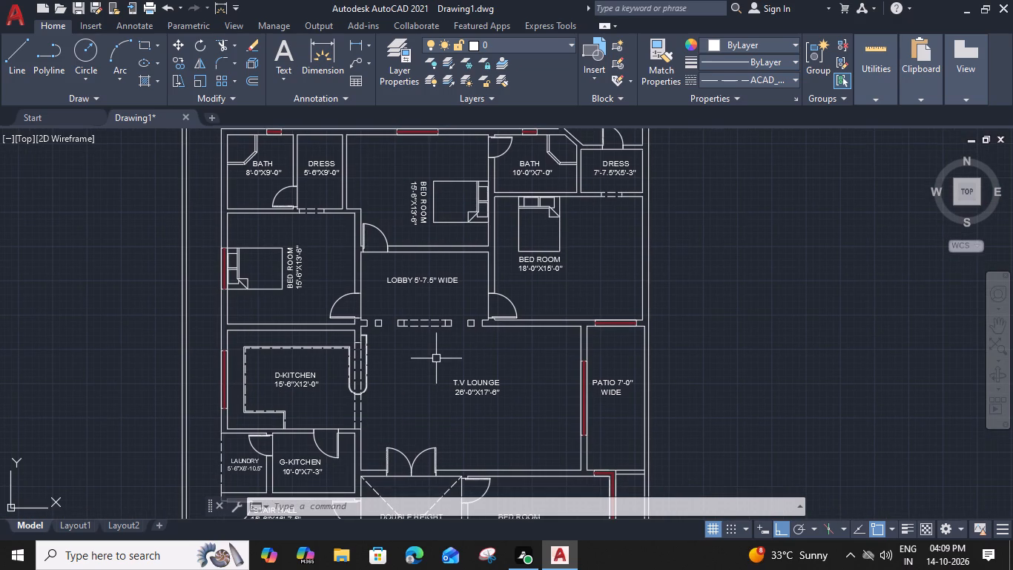
{"action": "middle_click_drag", "start_coordinate": [441, 393], "coordinate": [440, 350]}
{"action": "middle_click_drag", "start_coordinate": [446, 378], "coordinate": [438, 350]}
{"action": "middle_click_drag", "start_coordinate": [442, 415], "coordinate": [443, 358]}
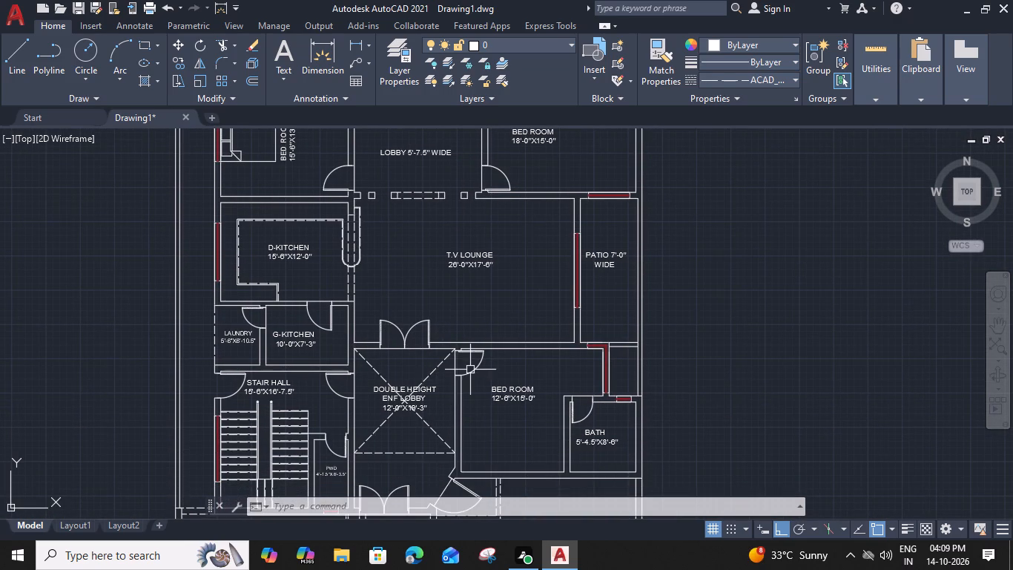
{"action": "key", "text": "ctrl+3"}
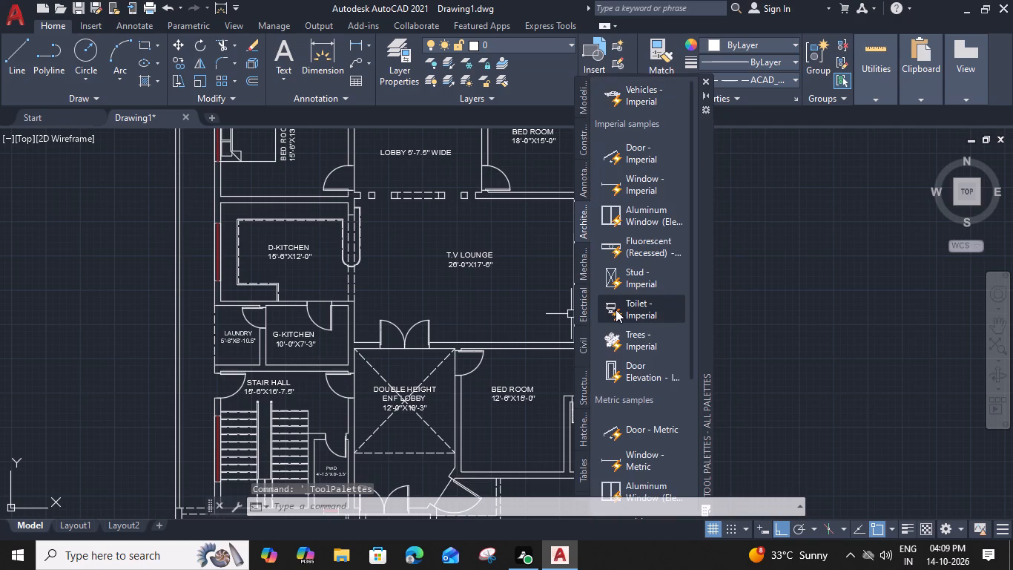
{"action": "left_click", "coordinate": [616, 309]}
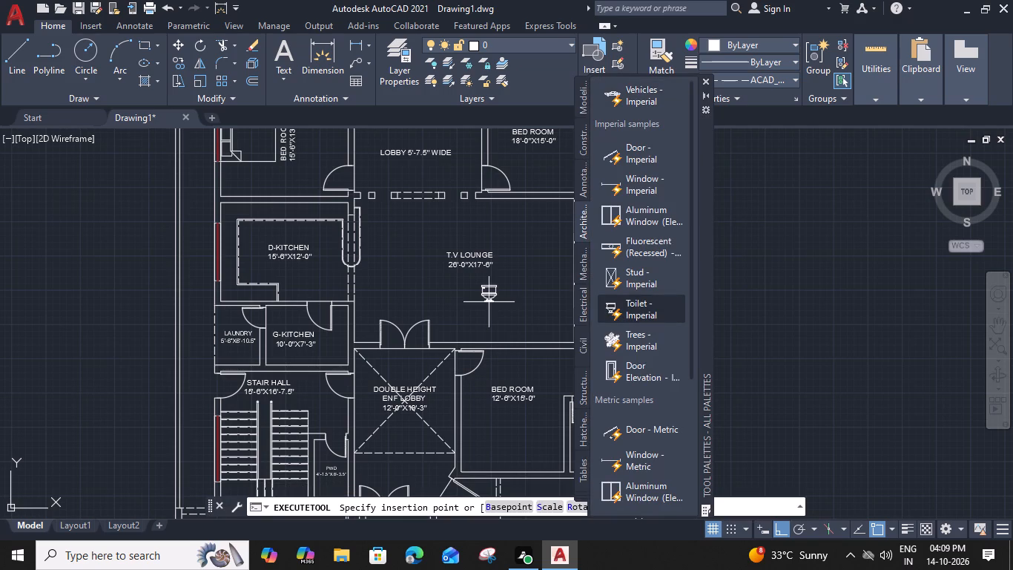
{"action": "left_click", "coordinate": [489, 302]}
{"action": "left_click", "coordinate": [706, 76]}
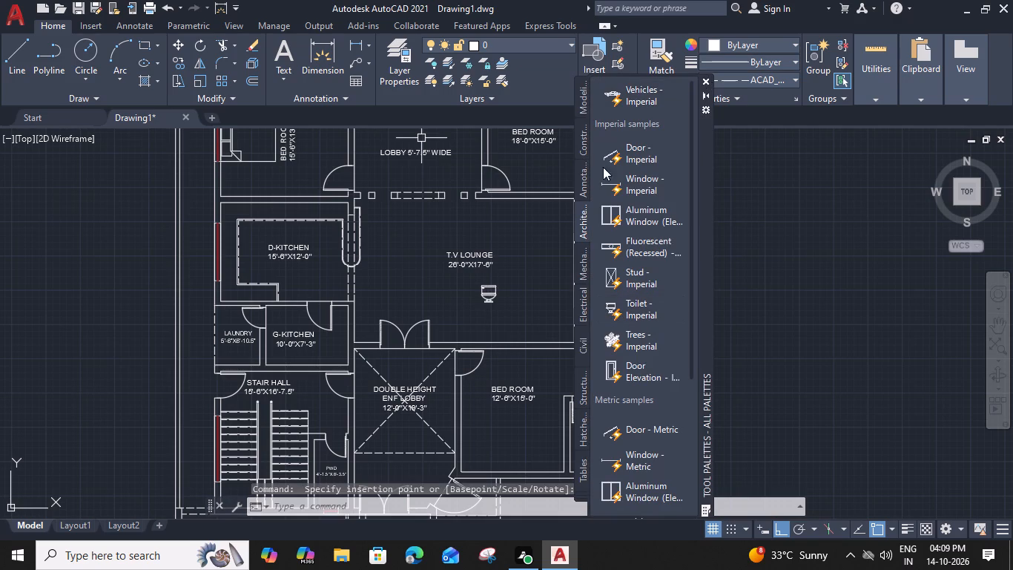
{"action": "left_click", "coordinate": [495, 285]}
{"action": "left_click", "coordinate": [481, 306]}
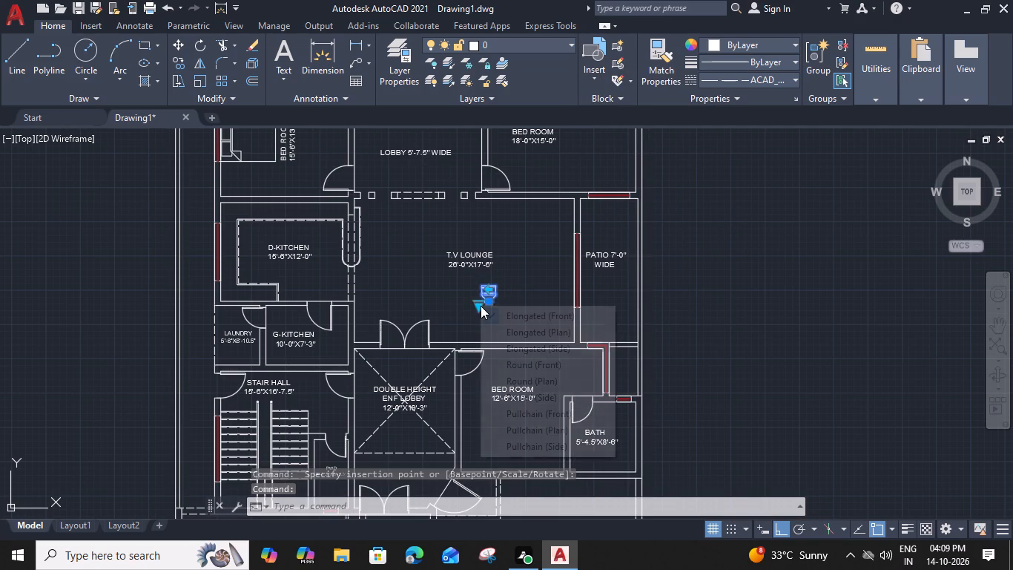
{"action": "left_click", "coordinate": [531, 330]}
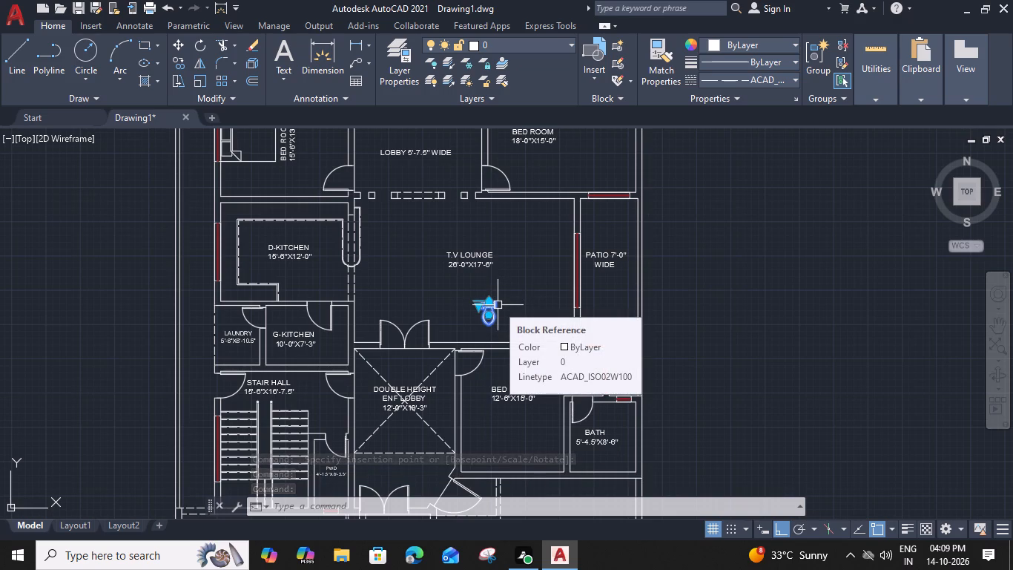
Rotate the toilet a quarter turn clockwise about its tank corner so the tank faces the PATIO.
{"action": "key", "text": "r"}
{"action": "key", "text": "o"}
{"action": "key", "text": "space"}
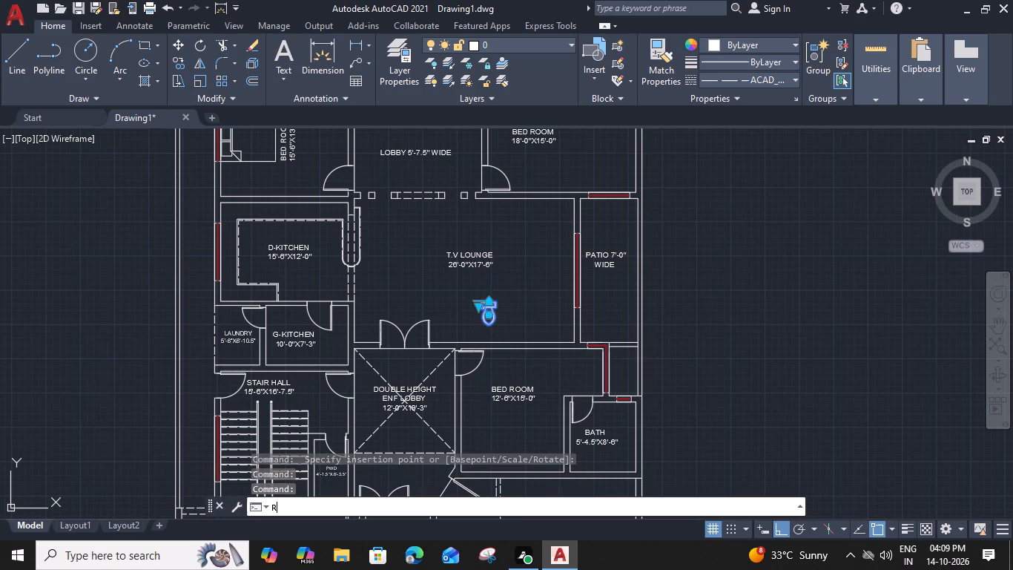
{"action": "scroll", "coordinate": [501, 301], "scroll_direction": "up", "scroll_amount": 2}
{"action": "left_click", "coordinate": [489, 300]}
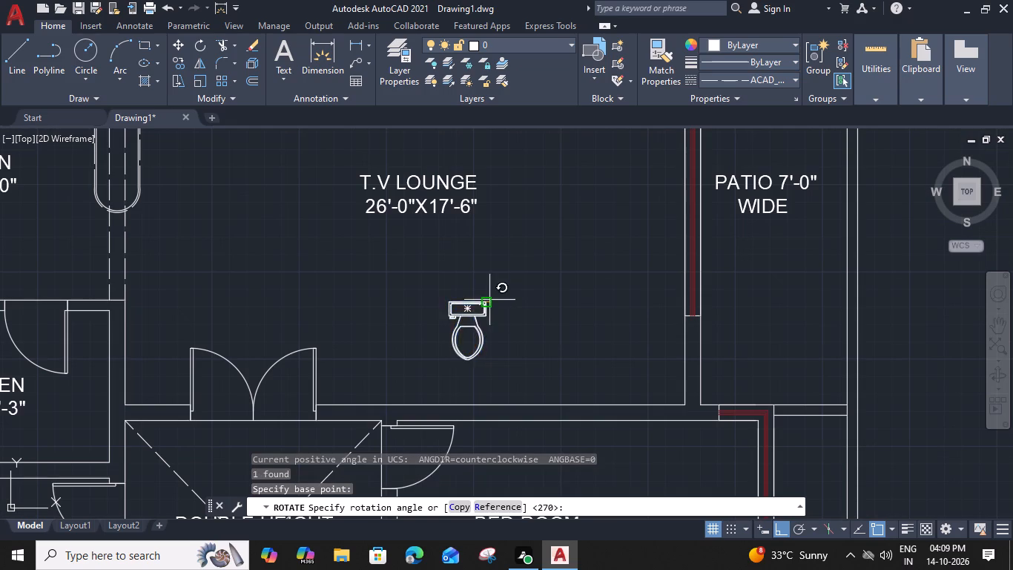
{"action": "scroll", "coordinate": [485, 319], "scroll_direction": "up", "scroll_amount": 2}
{"action": "left_click", "coordinate": [486, 308]}
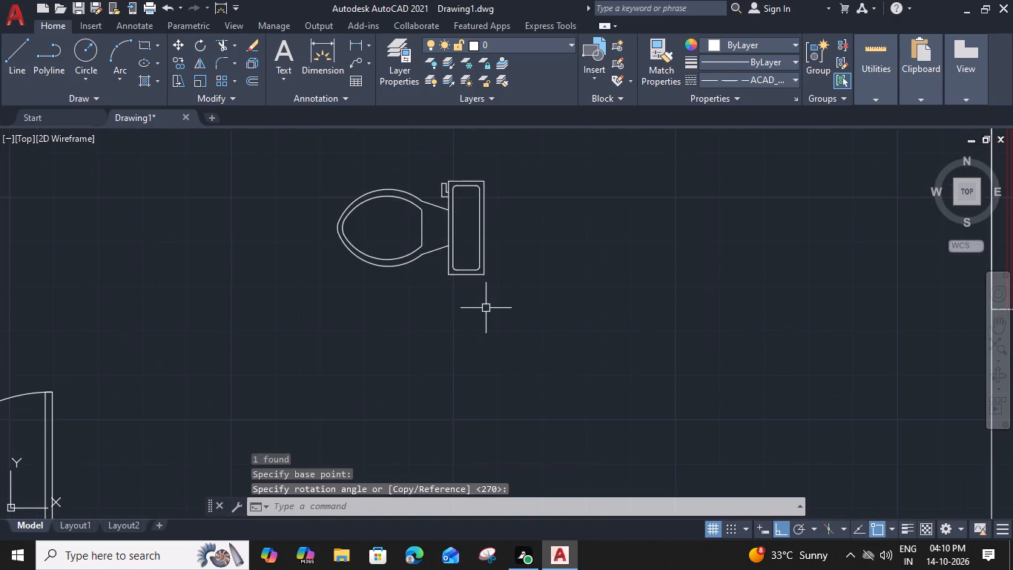
Move the toilet into BATH 10'-0"X7'-0", with its tank against the wall shared with the DRESS.
{"action": "scroll", "coordinate": [486, 306], "scroll_direction": "down", "scroll_amount": 2}
{"action": "left_click_drag", "start_coordinate": [508, 259], "coordinate": [492, 275]}
{"action": "left_click", "coordinate": [392, 332]}
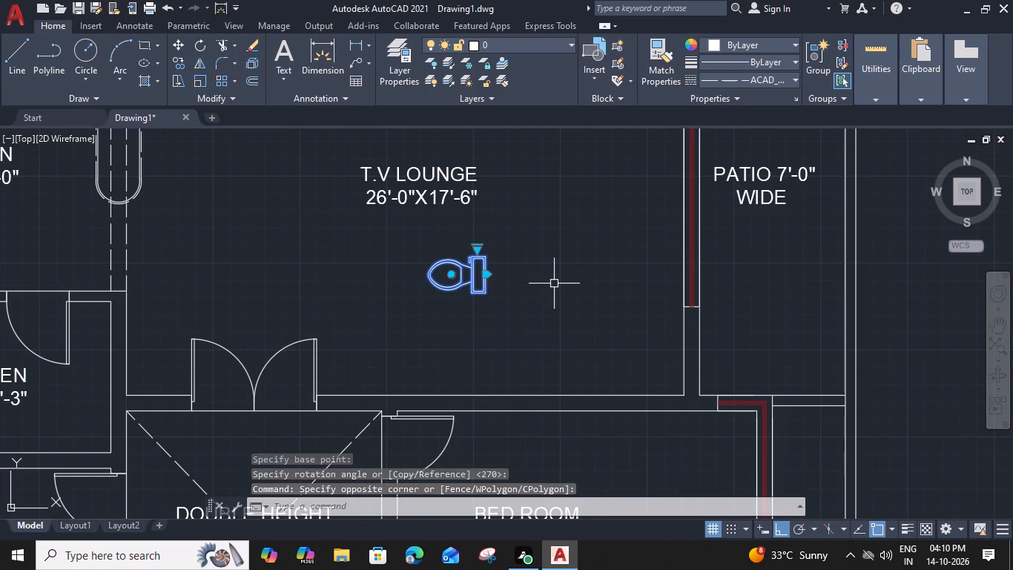
{"action": "key", "text": "m"}
{"action": "key", "text": "space"}
{"action": "scroll", "coordinate": [501, 278], "scroll_direction": "up", "scroll_amount": 3}
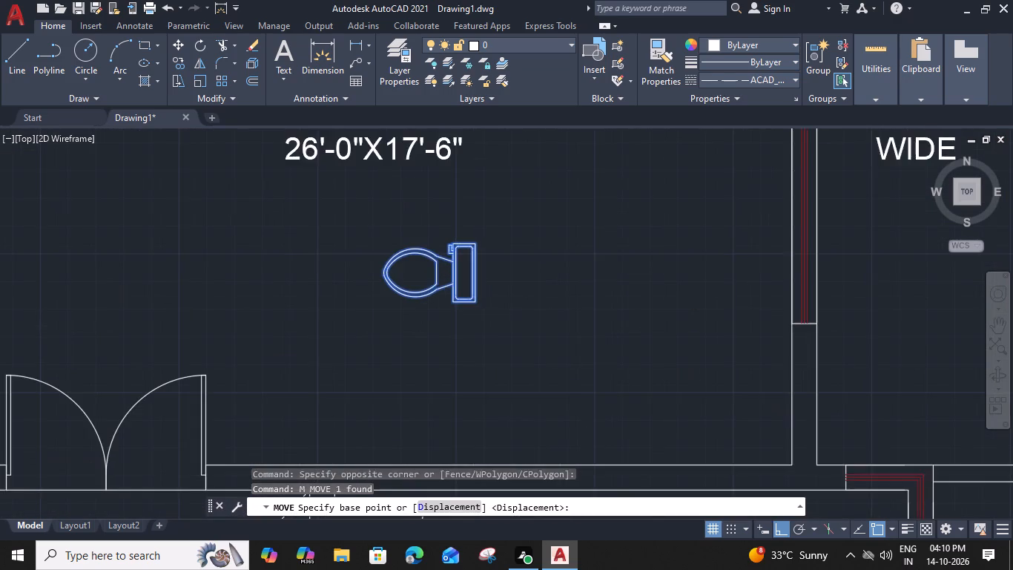
{"action": "left_click", "coordinate": [462, 268]}
{"action": "scroll", "coordinate": [462, 268], "scroll_direction": "down", "scroll_amount": 3}
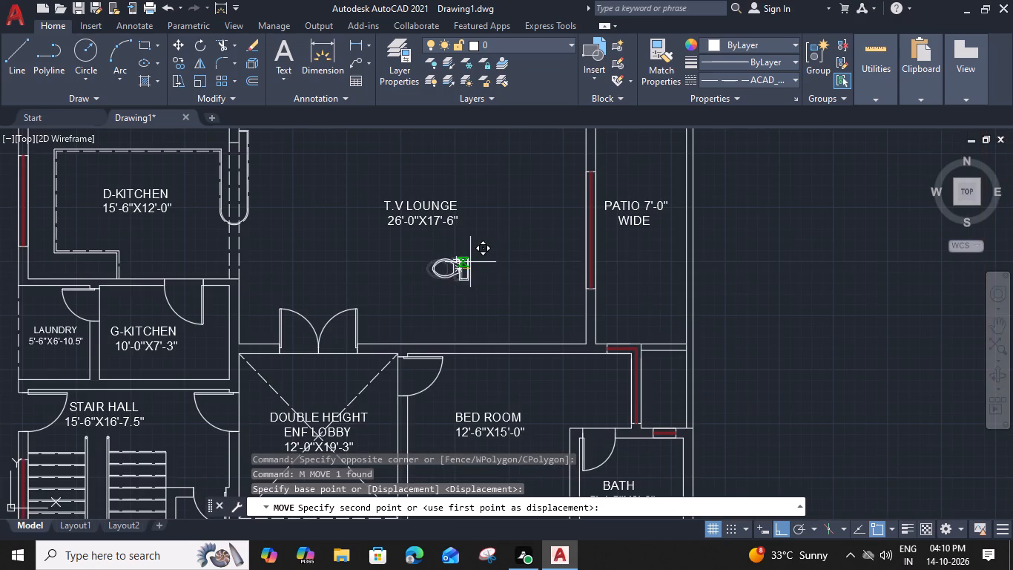
{"action": "middle_click_drag", "start_coordinate": [536, 243], "coordinate": [501, 411]}
{"action": "scroll", "coordinate": [500, 388], "scroll_direction": "down", "scroll_amount": 3}
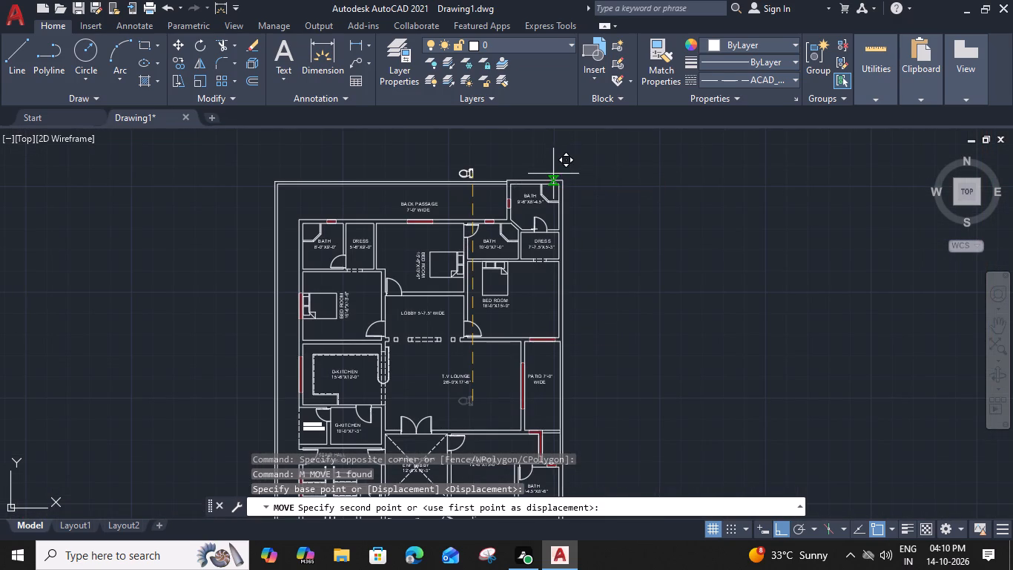
{"action": "scroll", "coordinate": [500, 237], "scroll_direction": "up", "scroll_amount": 3}
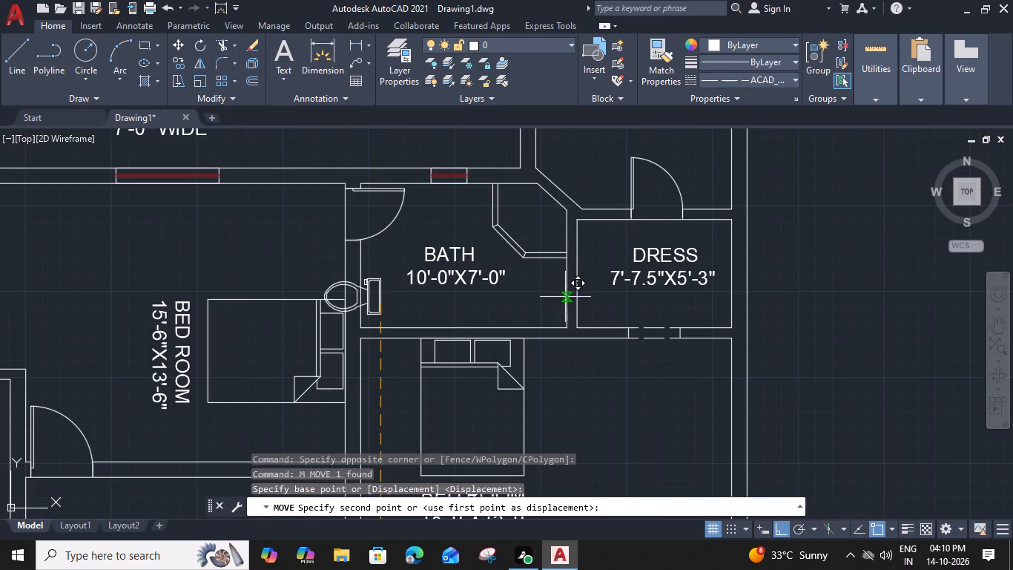
{"action": "left_click", "coordinate": [565, 297]}
Copy the toilet into BATH 9'-6"X8'-4.5" by its window wall and into BATH 8'-0"X9'-0" against the DRESS wall.
{"action": "left_click", "coordinate": [545, 299]}
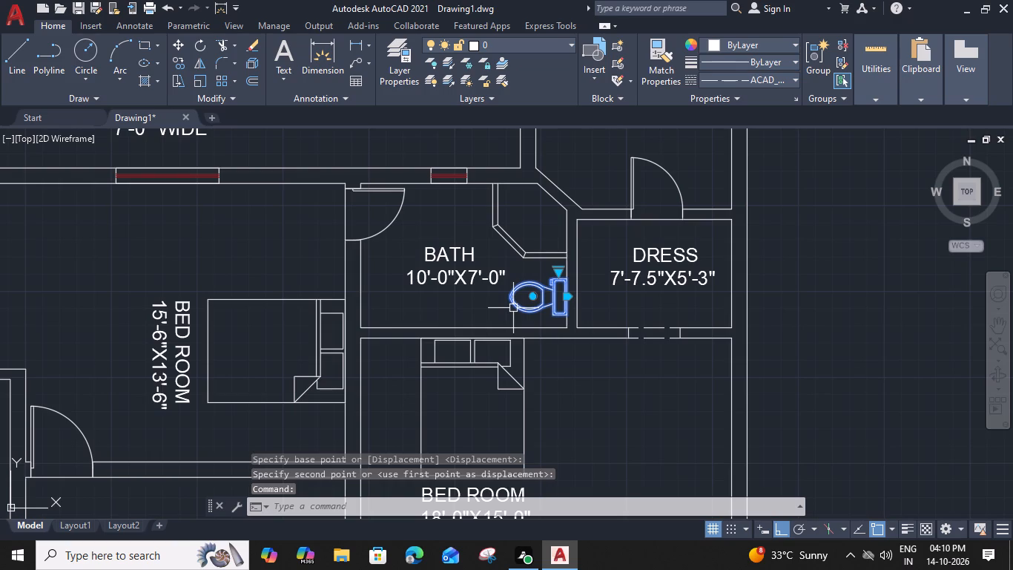
{"action": "key", "text": "c"}
{"action": "type", "text": "O"}
{"action": "key", "text": "space"}
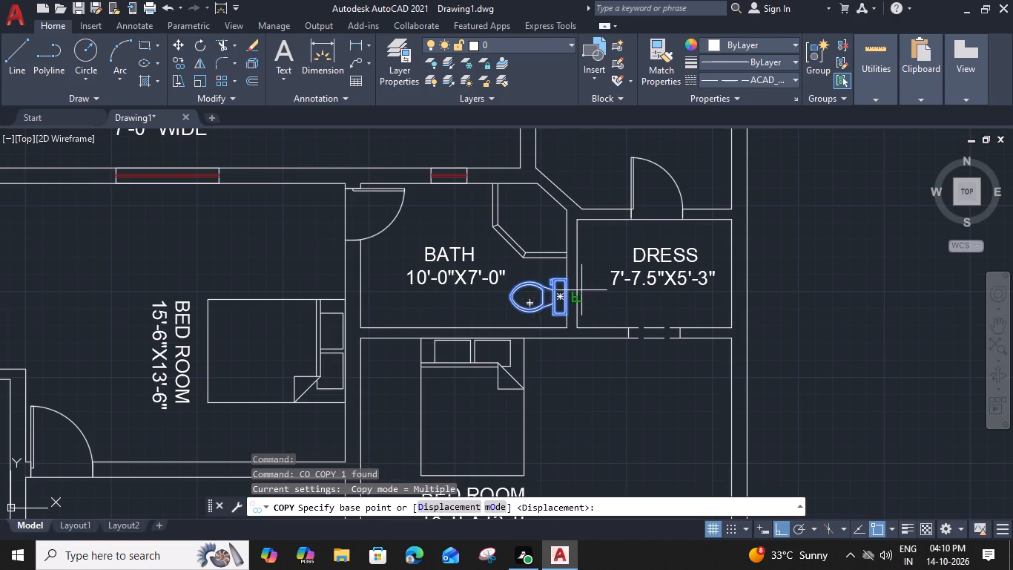
{"action": "scroll", "coordinate": [581, 289], "scroll_direction": "up", "scroll_amount": 2}
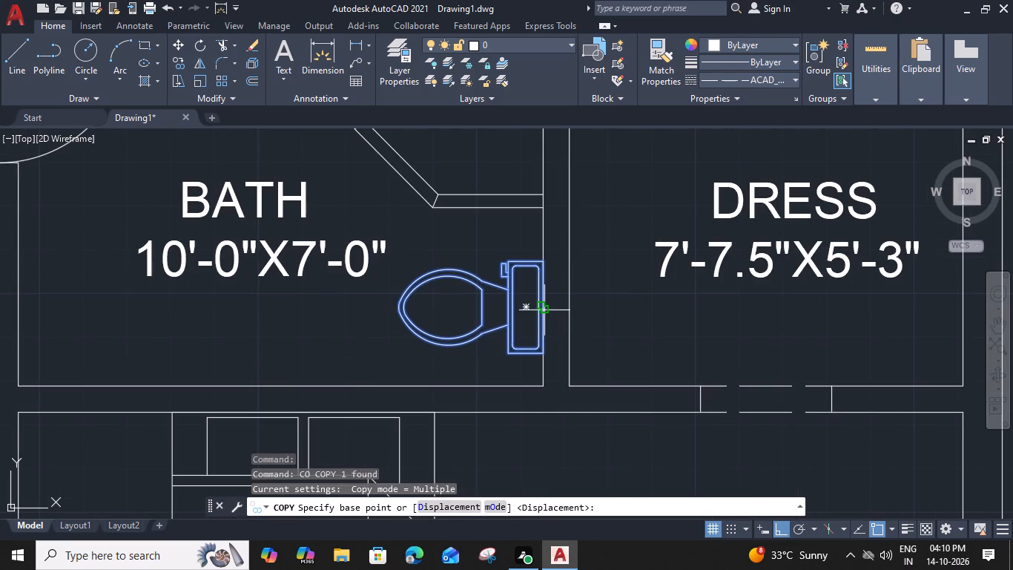
{"action": "left_click", "coordinate": [544, 310]}
{"action": "scroll", "coordinate": [544, 310], "scroll_direction": "down", "scroll_amount": 3}
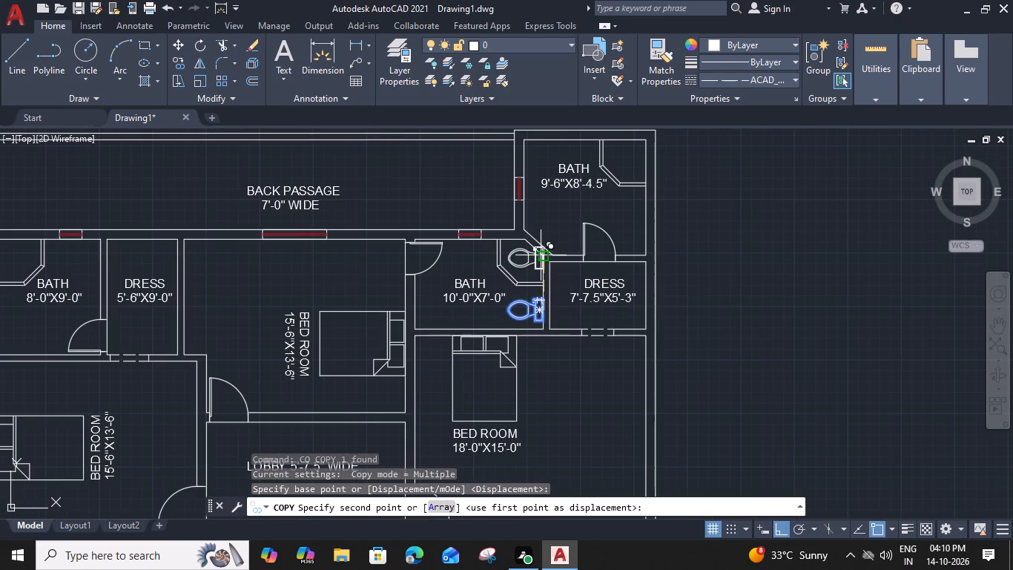
{"action": "left_click", "coordinate": [558, 208]}
{"action": "middle_click_drag", "start_coordinate": [407, 296], "coordinate": [684, 296]}
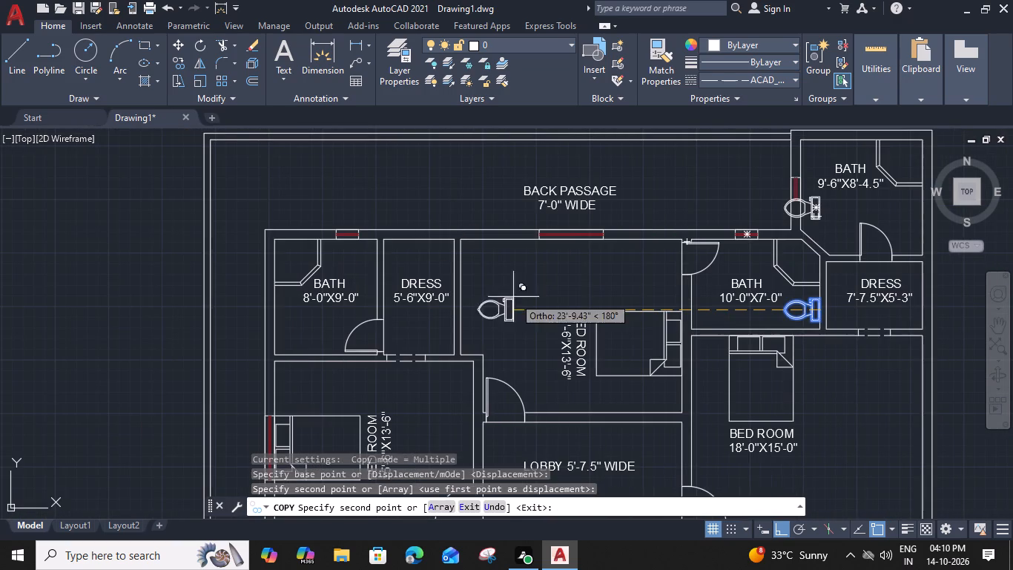
{"action": "scroll", "coordinate": [386, 278], "scroll_direction": "up", "scroll_amount": 2}
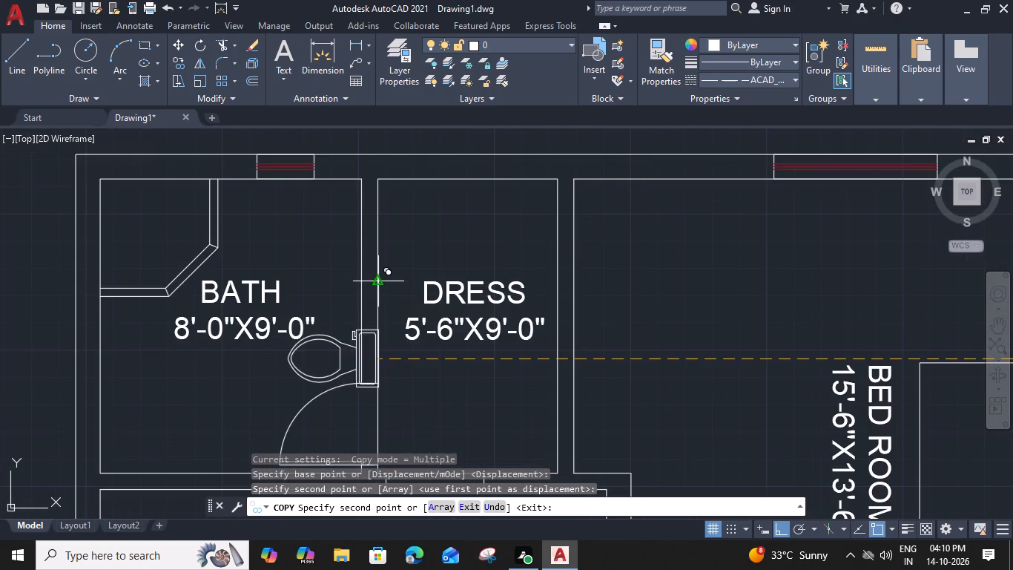
{"action": "left_click", "coordinate": [360, 266]}
{"action": "scroll", "coordinate": [364, 267], "scroll_direction": "down", "scroll_amount": 2}
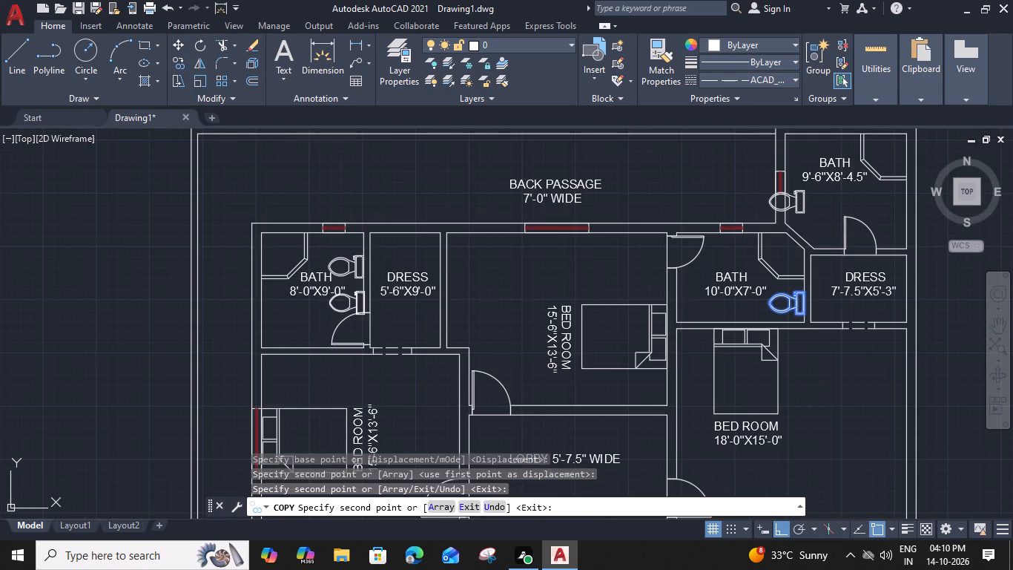
Copy the toilet into BATH 5'-4.5"X8'-6" against its outer wall and into the PWD against the lobby-side wall.
{"action": "middle_click_drag", "start_coordinate": [770, 332], "coordinate": [551, 200]}
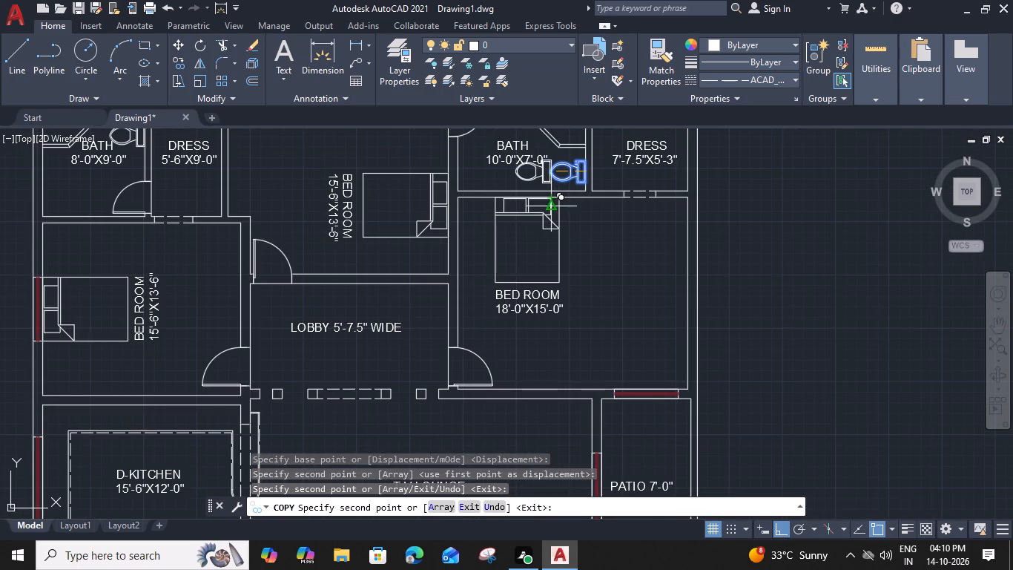
{"action": "middle_click_drag", "start_coordinate": [591, 361], "coordinate": [518, 146]}
{"action": "middle_click_drag", "start_coordinate": [587, 369], "coordinate": [565, 290]}
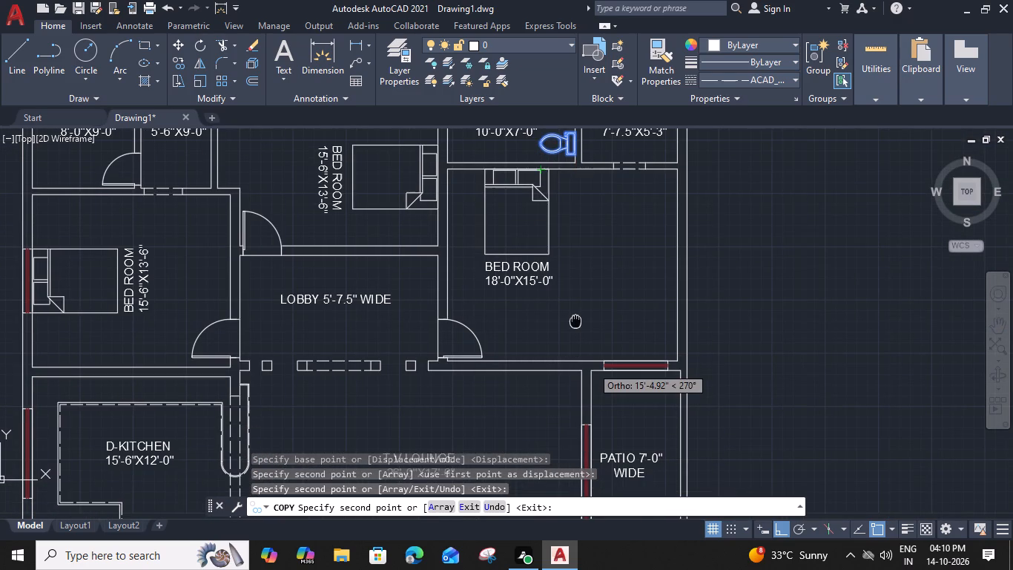
{"action": "middle_click_drag", "start_coordinate": [565, 290], "coordinate": [527, 183]}
{"action": "left_click", "coordinate": [553, 347]}
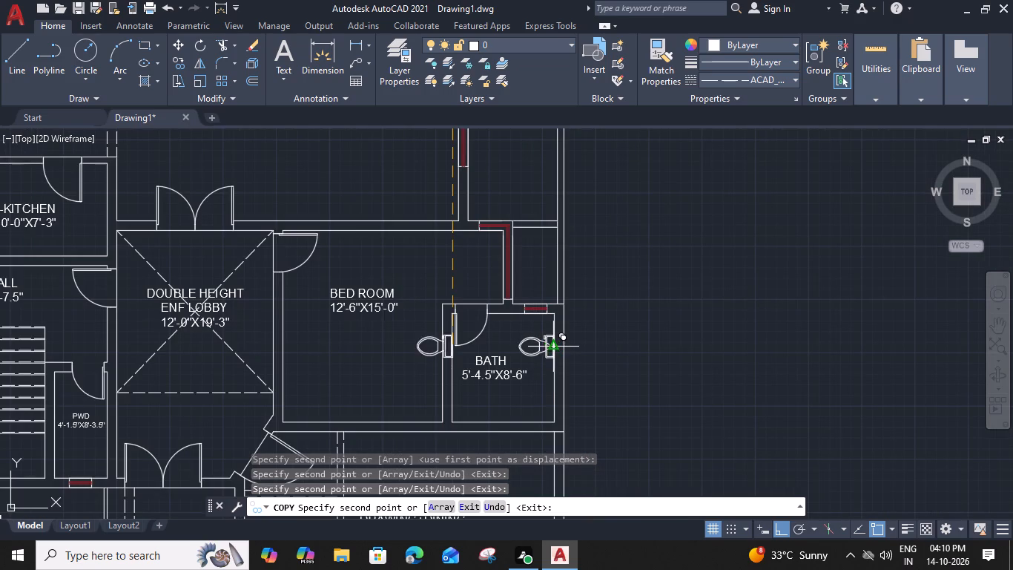
{"action": "middle_click_drag", "start_coordinate": [331, 357], "coordinate": [705, 241]}
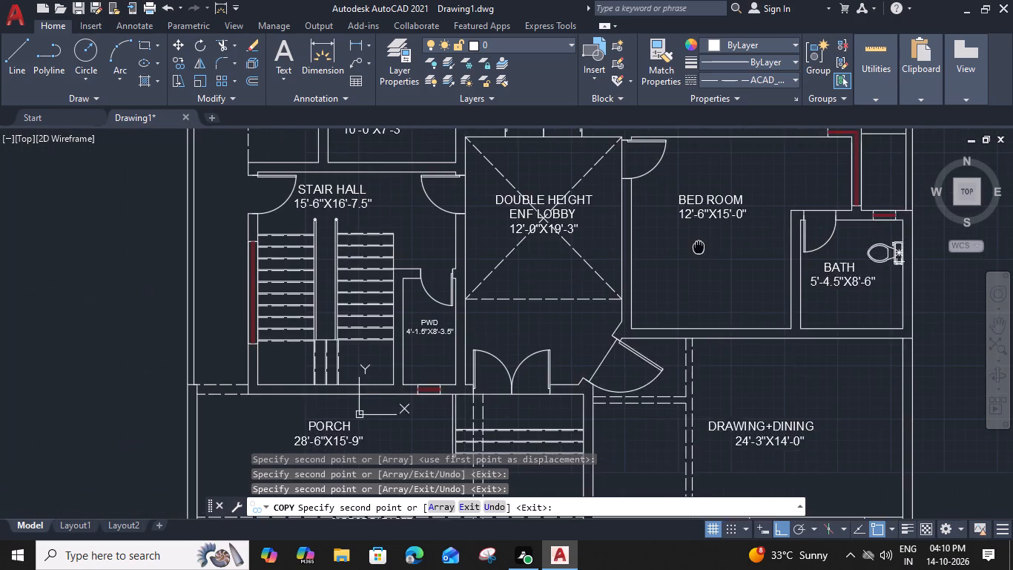
{"action": "scroll", "coordinate": [466, 360], "scroll_direction": "up", "scroll_amount": 2}
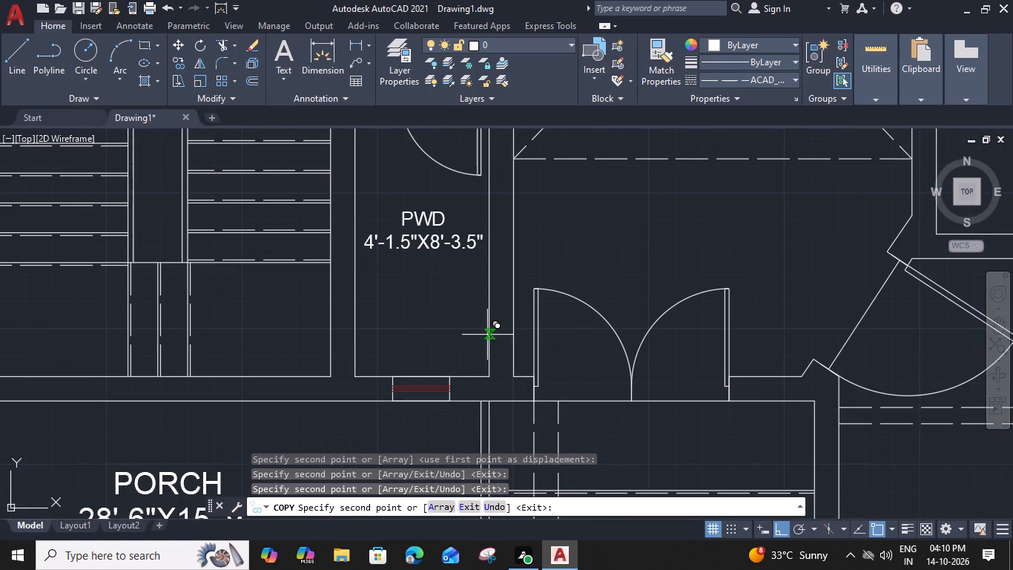
{"action": "left_click", "coordinate": [489, 310]}
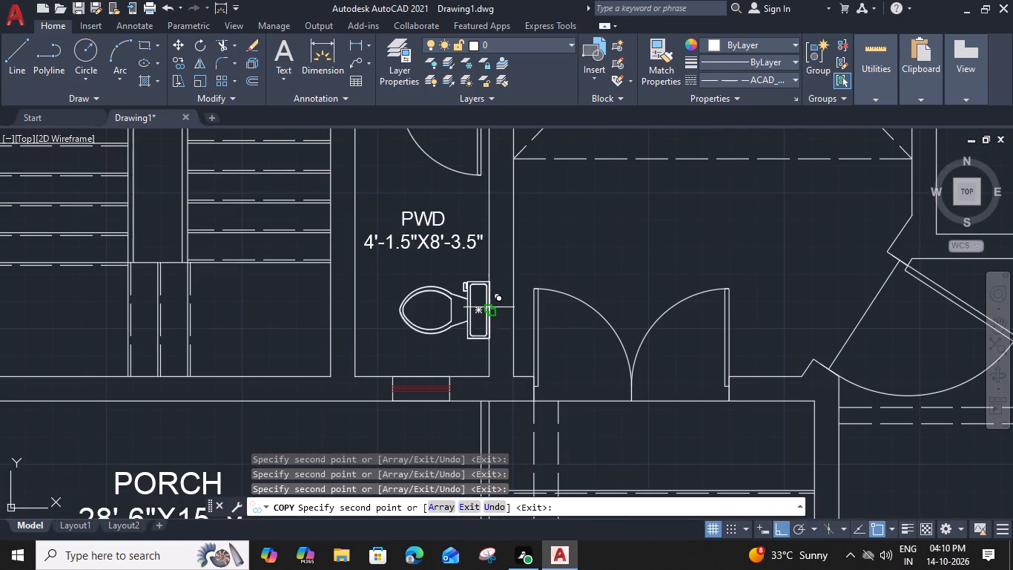
{"action": "key", "text": "Escape"}
Draw a dashed line across the PATIO from the south end of the T.V LOUNGE window to the outer boundary wall face.
{"action": "scroll", "coordinate": [618, 270], "scroll_direction": "down", "scroll_amount": 1}
{"action": "middle_click_drag", "start_coordinate": [695, 266], "coordinate": [670, 268]}
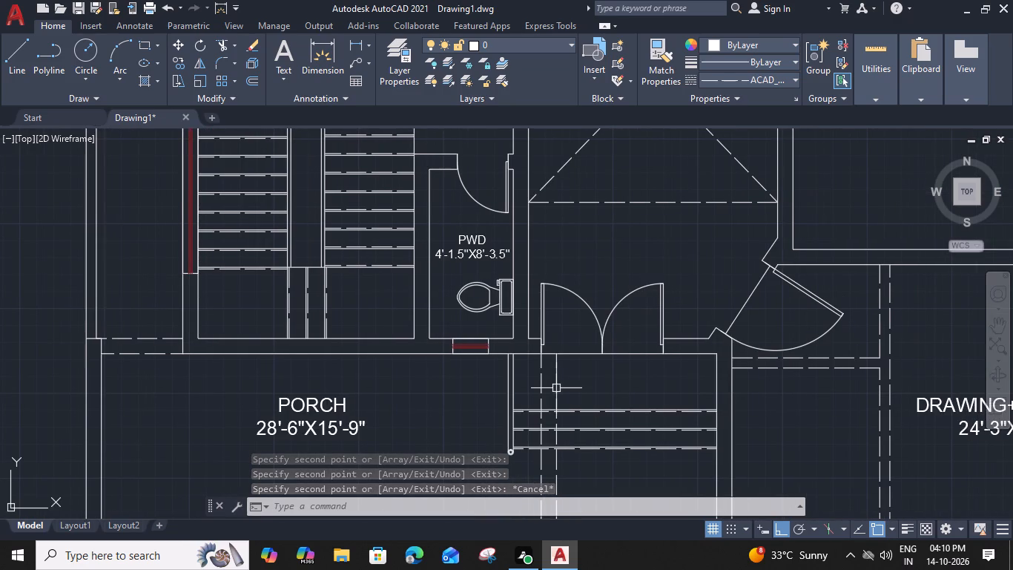
{"action": "scroll", "coordinate": [595, 338], "scroll_direction": "down", "scroll_amount": 1}
{"action": "middle_click_drag", "start_coordinate": [611, 325], "coordinate": [440, 326]}
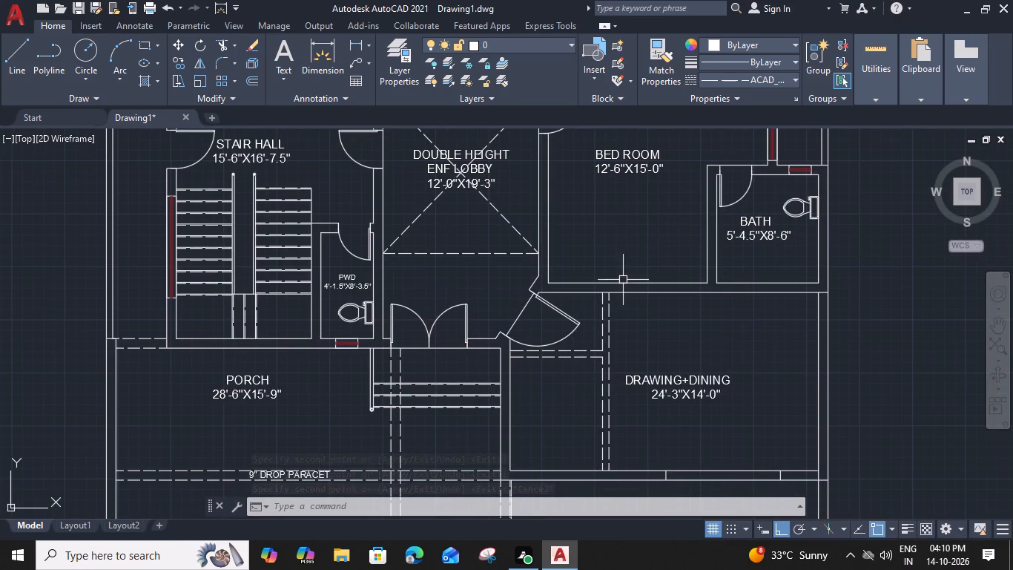
{"action": "middle_click_drag", "start_coordinate": [675, 254], "coordinate": [643, 358]}
{"action": "middle_click_drag", "start_coordinate": [627, 285], "coordinate": [636, 356]}
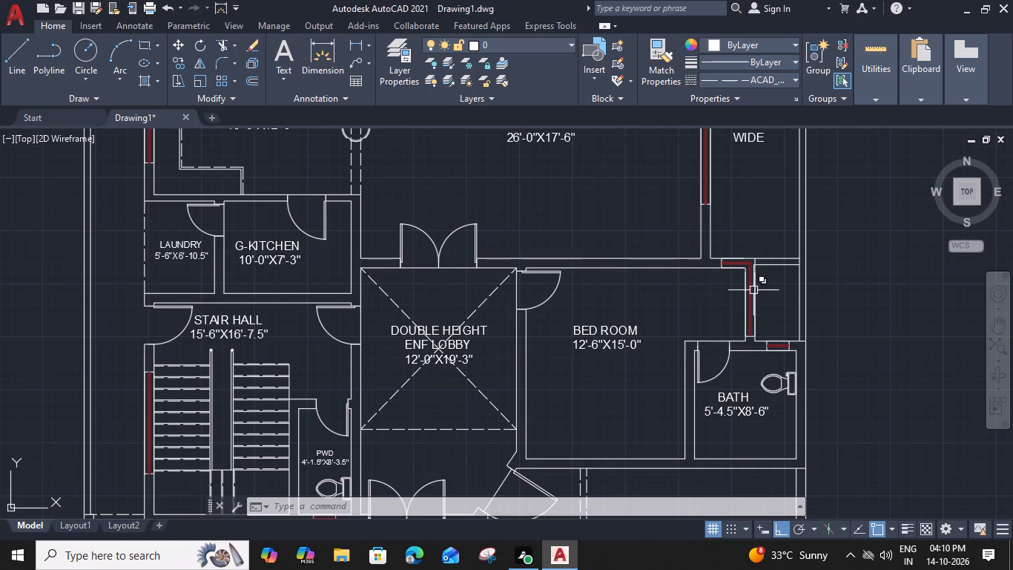
{"action": "scroll", "coordinate": [630, 292], "scroll_direction": "down", "scroll_amount": 2}
{"action": "middle_click_drag", "start_coordinate": [632, 294], "coordinate": [634, 298]}
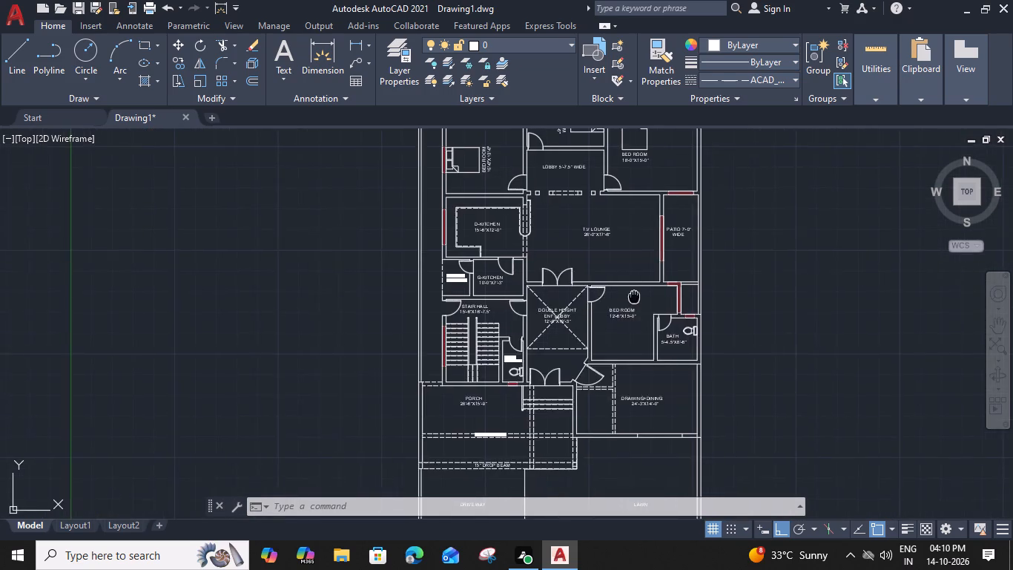
{"action": "middle_click_drag", "start_coordinate": [634, 298], "coordinate": [624, 323]}
{"action": "scroll", "coordinate": [667, 293], "scroll_direction": "up", "scroll_amount": 2}
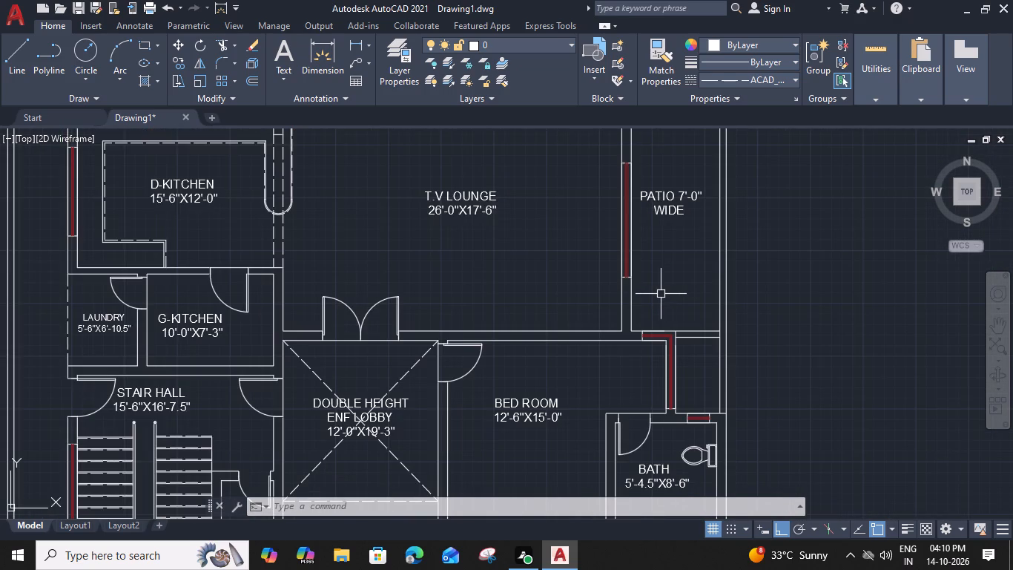
{"action": "scroll", "coordinate": [650, 285], "scroll_direction": "up", "scroll_amount": 1}
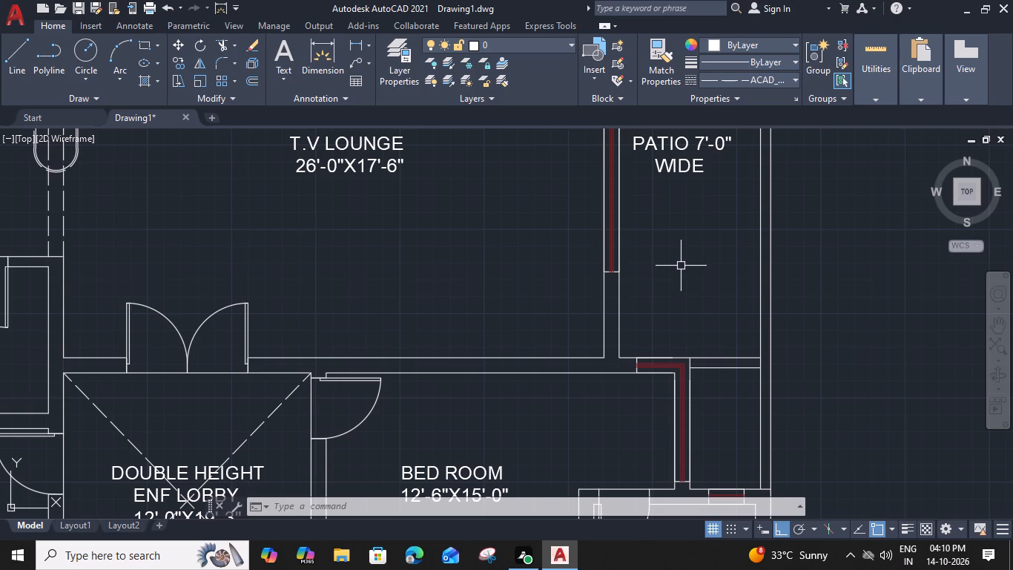
{"action": "key", "text": "l"}
{"action": "key", "text": "space"}
{"action": "left_click", "coordinate": [621, 272]}
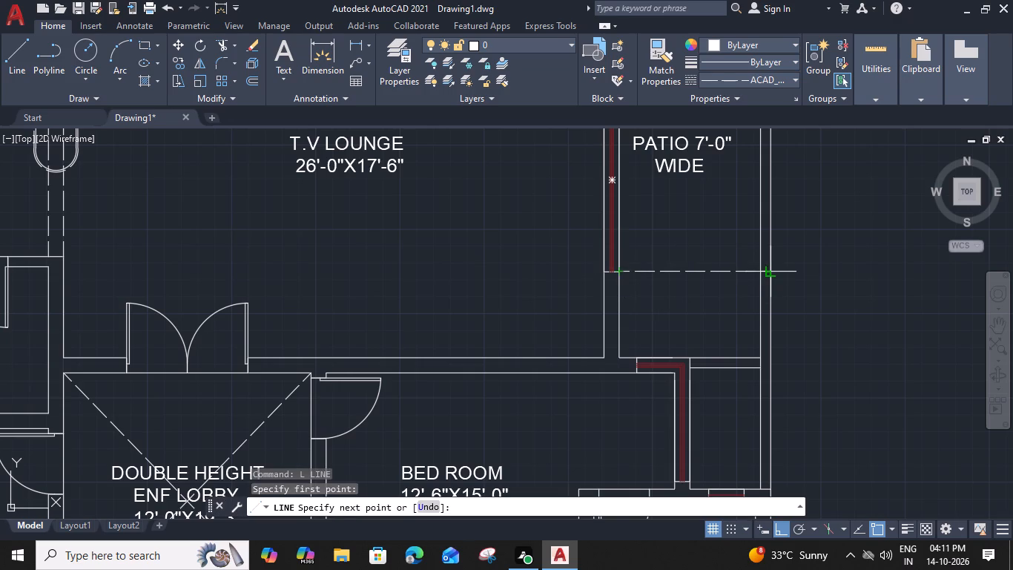
{"action": "left_click", "coordinate": [769, 272]}
{"action": "key", "text": "space"}
Offset the dashed PATIO line 6" toward the BED ROOM side.
{"action": "left_click", "coordinate": [711, 272]}
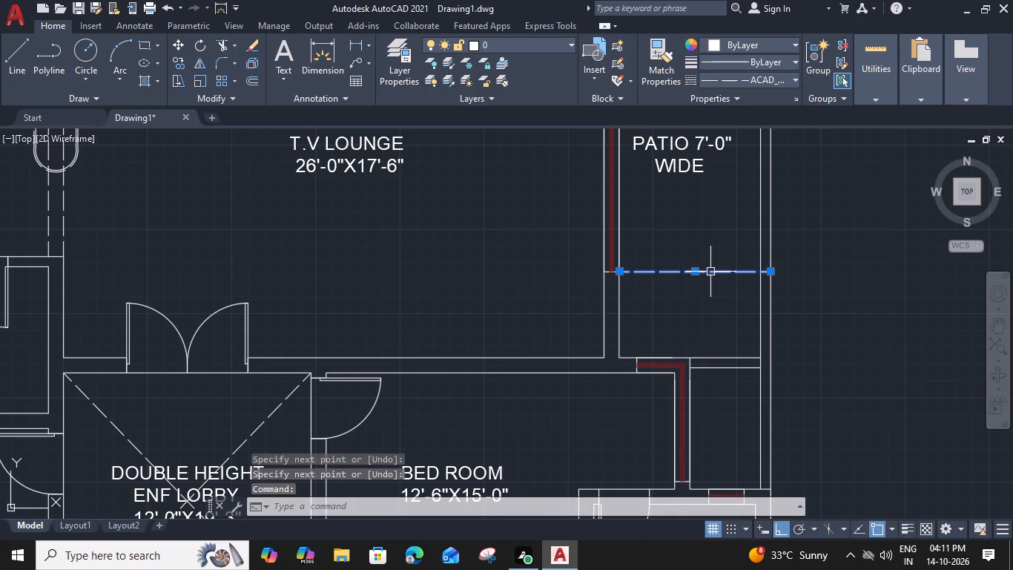
{"action": "type", "text": "O 6\""}
{"action": "key", "text": "Return"}
{"action": "left_click", "coordinate": [708, 331]}
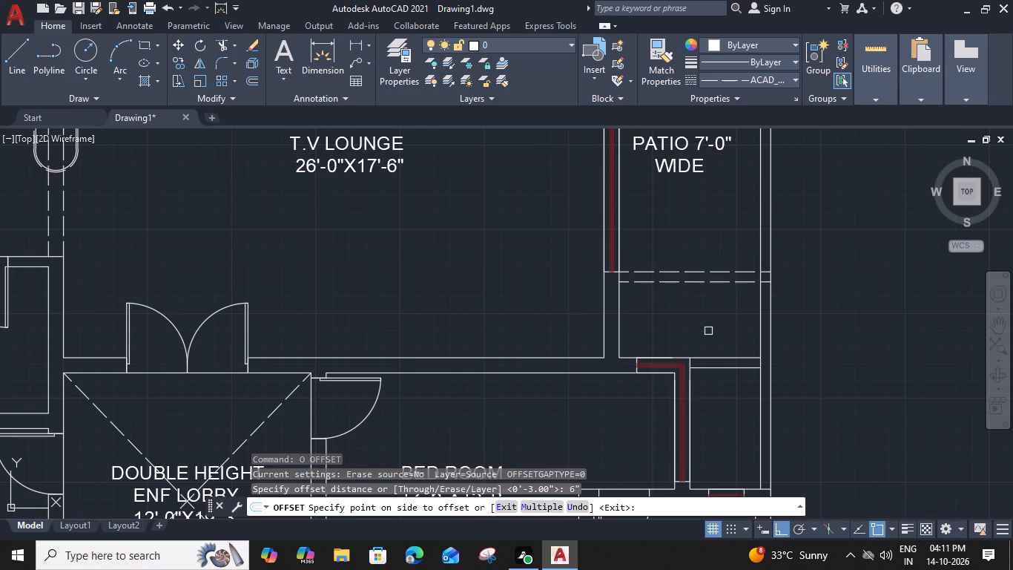
{"action": "key", "text": "Escape"}
Draw a short line across the outer boundary wall just south of the dashed PATIO lines and set its linetype to ByLayer.
{"action": "middle_click_drag", "start_coordinate": [785, 324], "coordinate": [785, 324]}
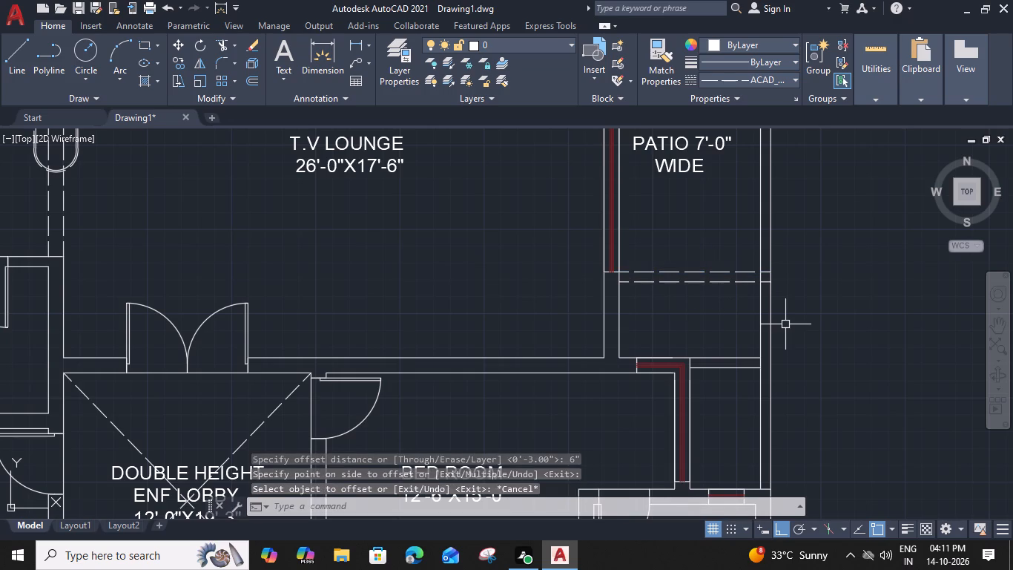
{"action": "middle_click_drag", "start_coordinate": [785, 324], "coordinate": [769, 294]}
{"action": "type", "text": "L"}
{"action": "key", "text": "space"}
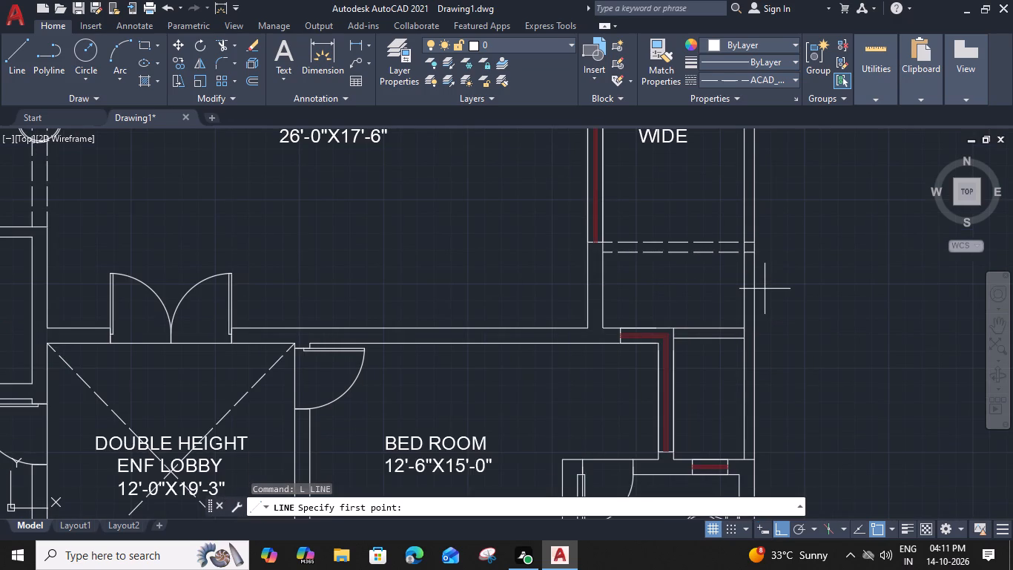
{"action": "scroll", "coordinate": [758, 278], "scroll_direction": "up", "scroll_amount": 1}
{"action": "left_click", "coordinate": [735, 279]}
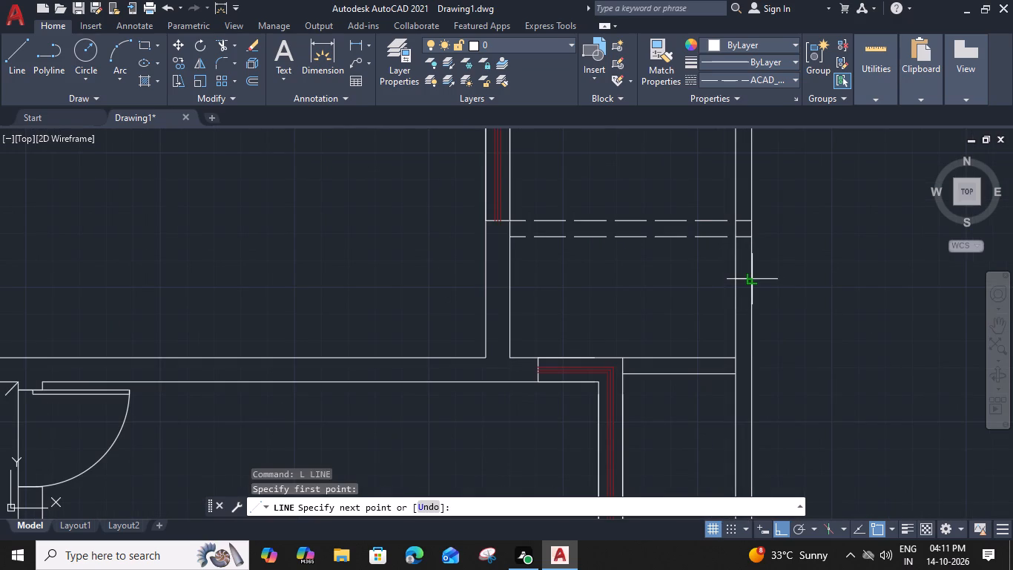
{"action": "left_click", "coordinate": [753, 278]}
{"action": "key", "text": "Escape"}
{"action": "left_click", "coordinate": [740, 283]}
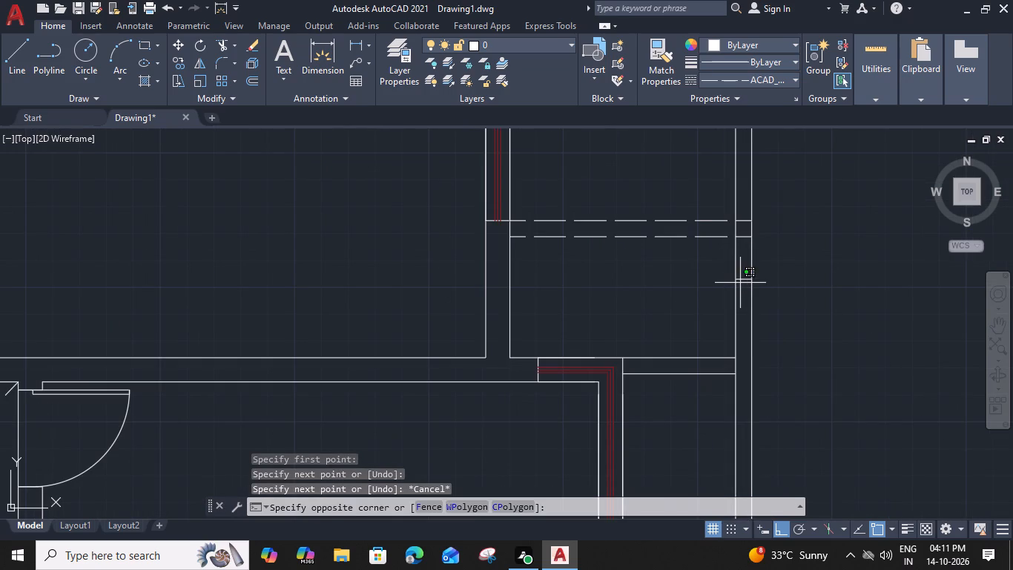
{"action": "left_click", "coordinate": [746, 260]}
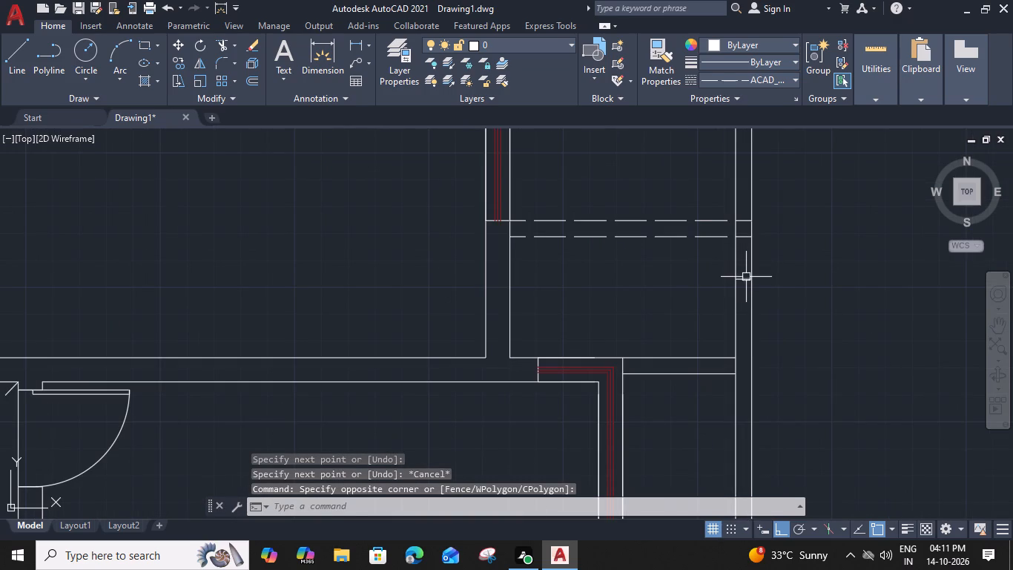
{"action": "left_click", "coordinate": [746, 281]}
{"action": "left_click", "coordinate": [796, 76]}
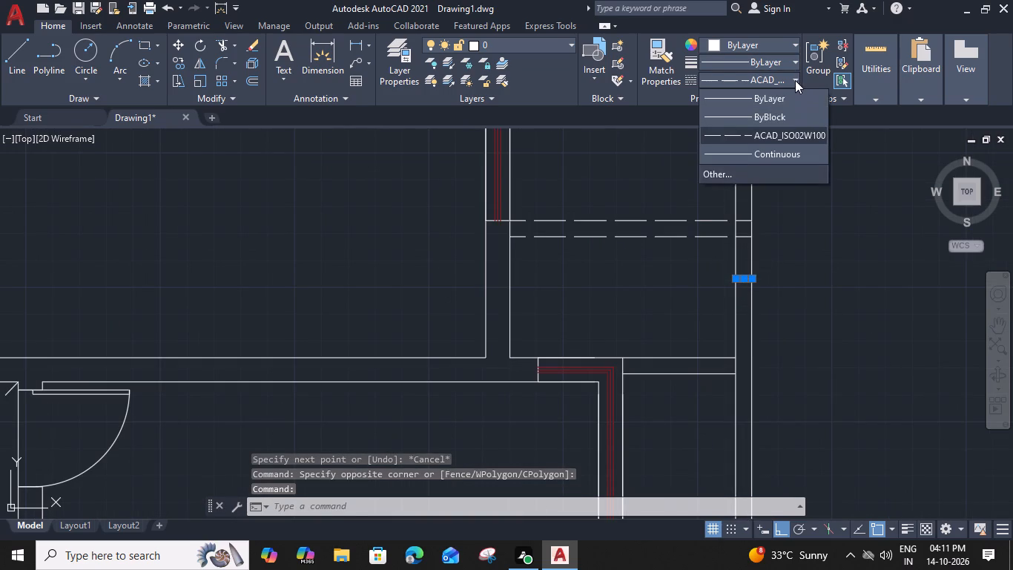
{"action": "left_click", "coordinate": [791, 99]}
{"action": "key", "text": "Escape"}
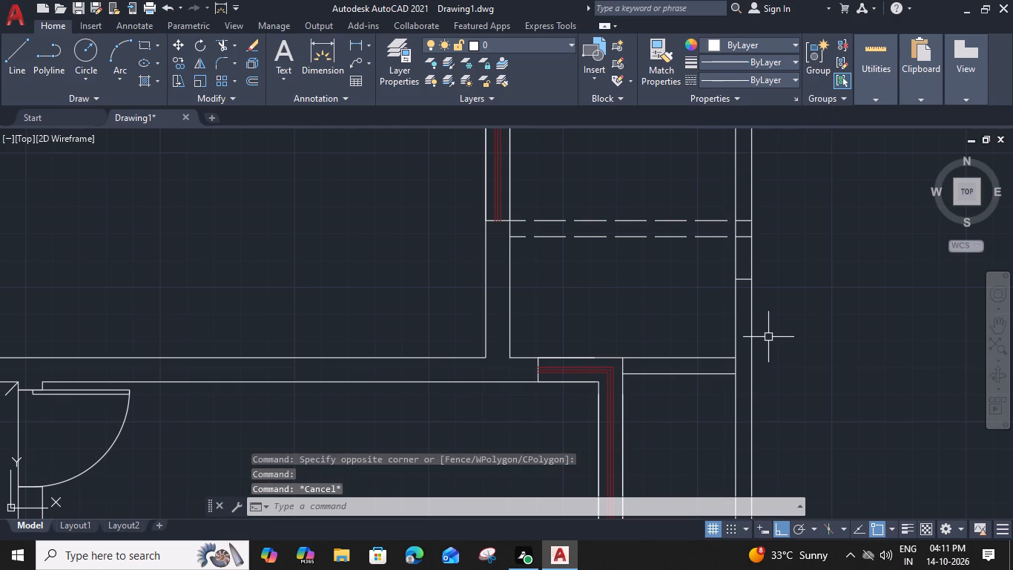
Trim the boundary wall's outer face between the short cross line and the BATH 5'-4.5"X8'-6" wall.
{"action": "middle_click_drag", "start_coordinate": [780, 383], "coordinate": [773, 315]}
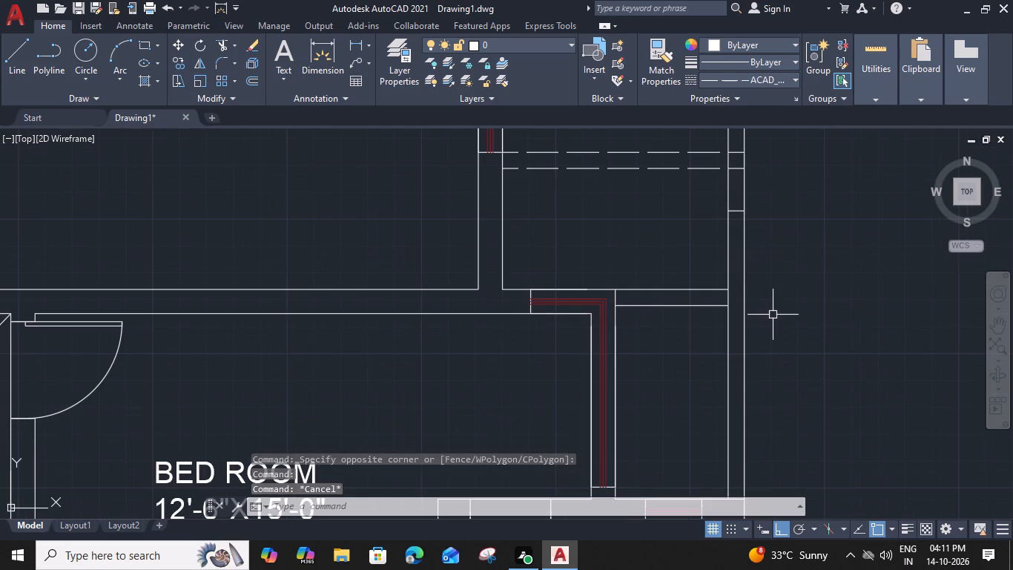
{"action": "scroll", "coordinate": [748, 383], "scroll_direction": "down", "scroll_amount": 2}
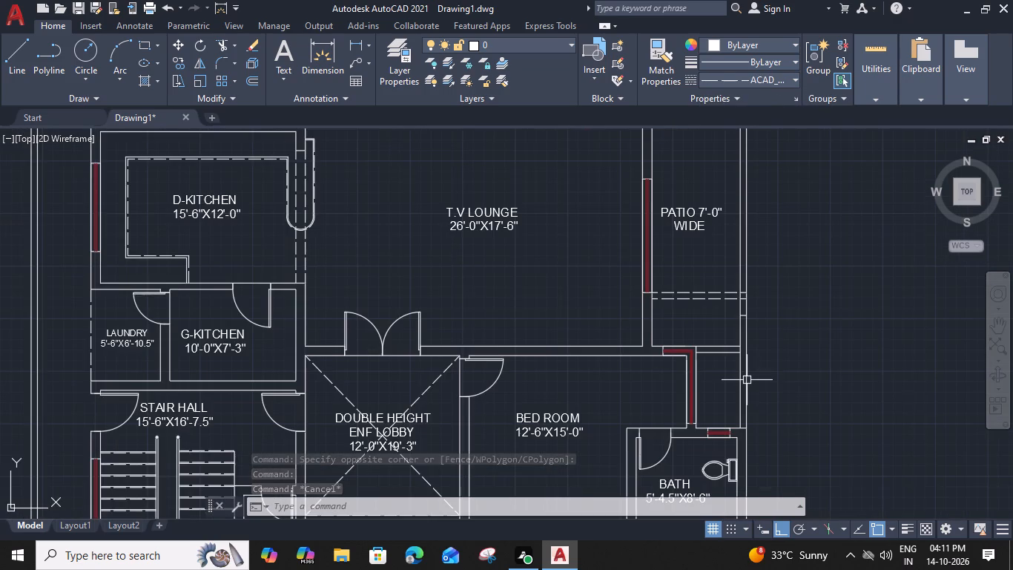
{"action": "middle_click_drag", "start_coordinate": [748, 370], "coordinate": [737, 331]}
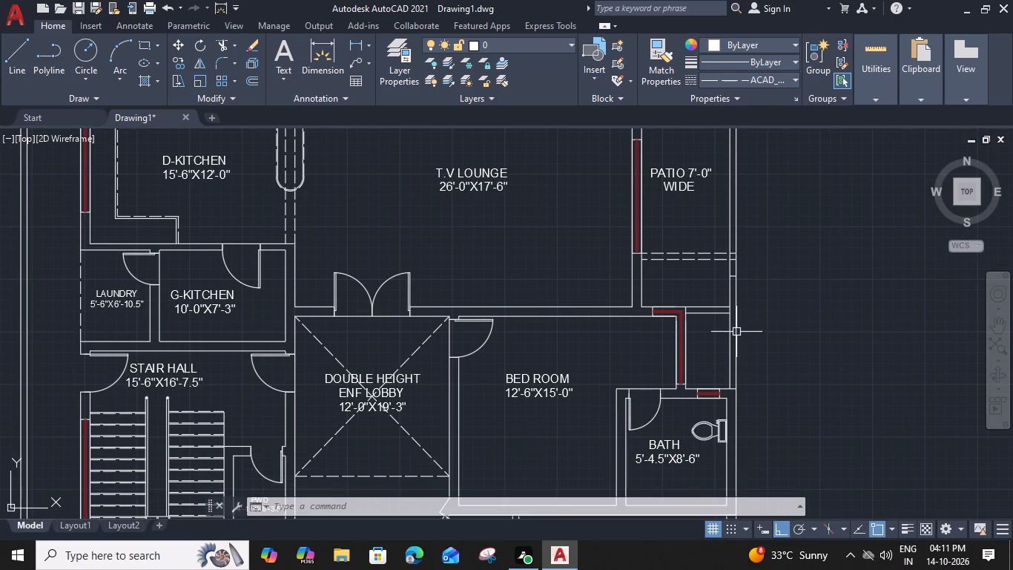
{"action": "key", "text": "t"}
{"action": "type", "text": "R"}
{"action": "key", "text": "space"}
{"action": "left_click", "coordinate": [736, 332]}
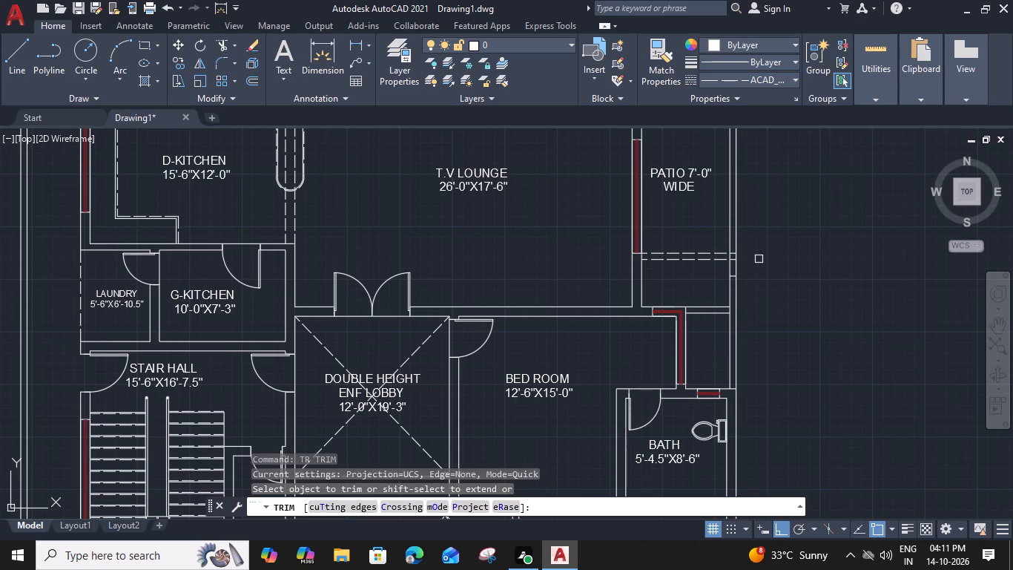
{"action": "left_click", "coordinate": [736, 324]}
{"action": "key", "text": "Escape"}
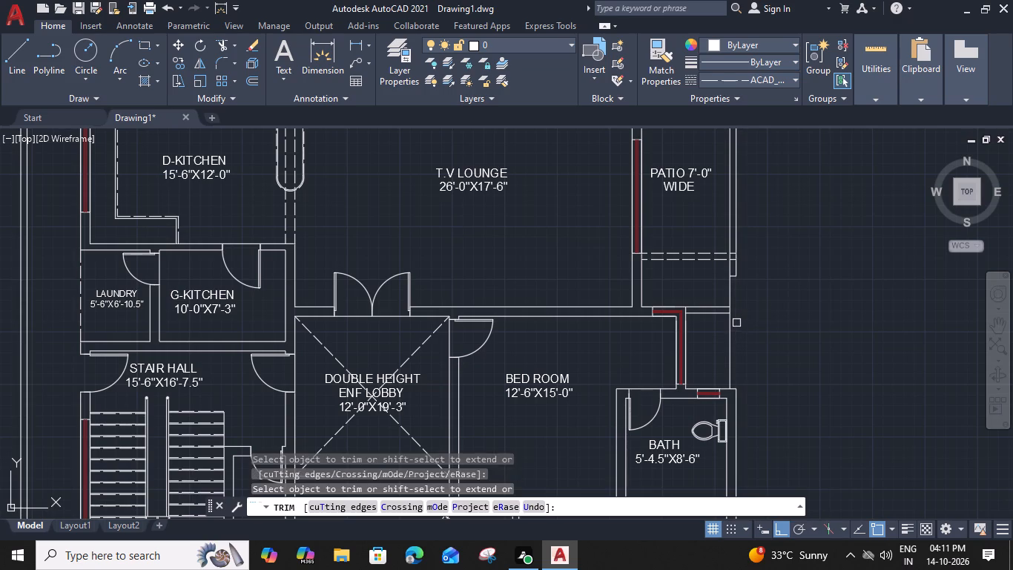
Offset the boundary wall's inner face line 3" outward.
{"action": "left_click", "coordinate": [730, 328]}
{"action": "type", "text": "O 3\""}
{"action": "key", "text": "Return"}
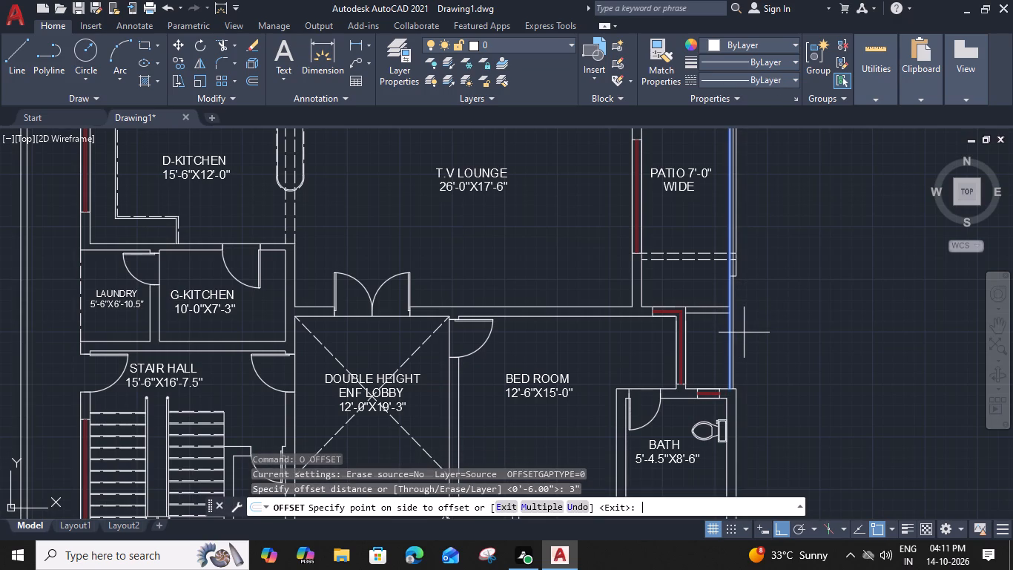
{"action": "left_click_drag", "start_coordinate": [749, 332], "coordinate": [758, 335]}
{"action": "key", "text": "Escape"}
Trim the 3" offset line at the short cross line and erase its remaining part alongside the PATIO.
{"action": "scroll", "coordinate": [755, 309], "scroll_direction": "up", "scroll_amount": 2}
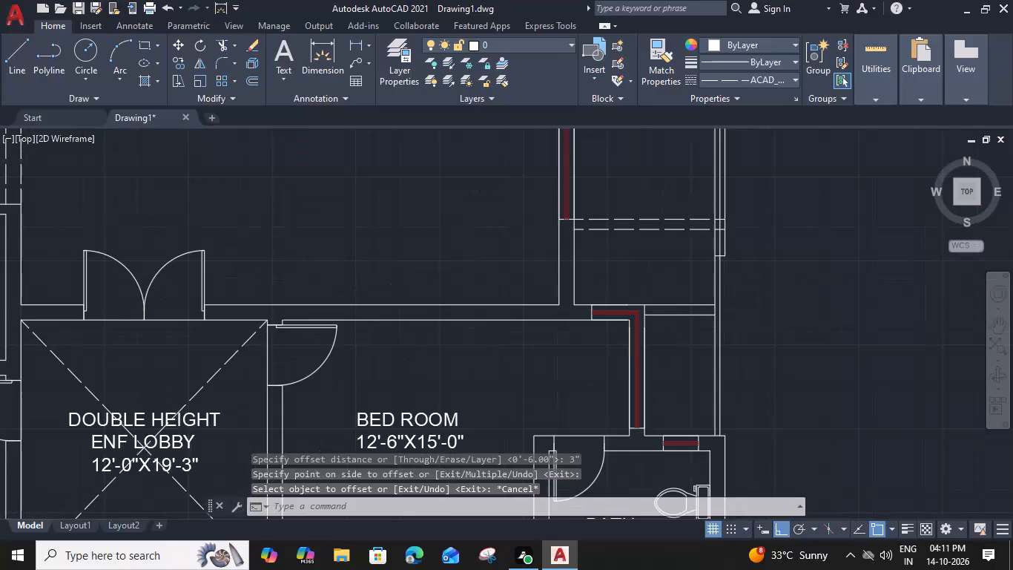
{"action": "key", "text": "t"}
{"action": "key", "text": "r"}
{"action": "key", "text": "space"}
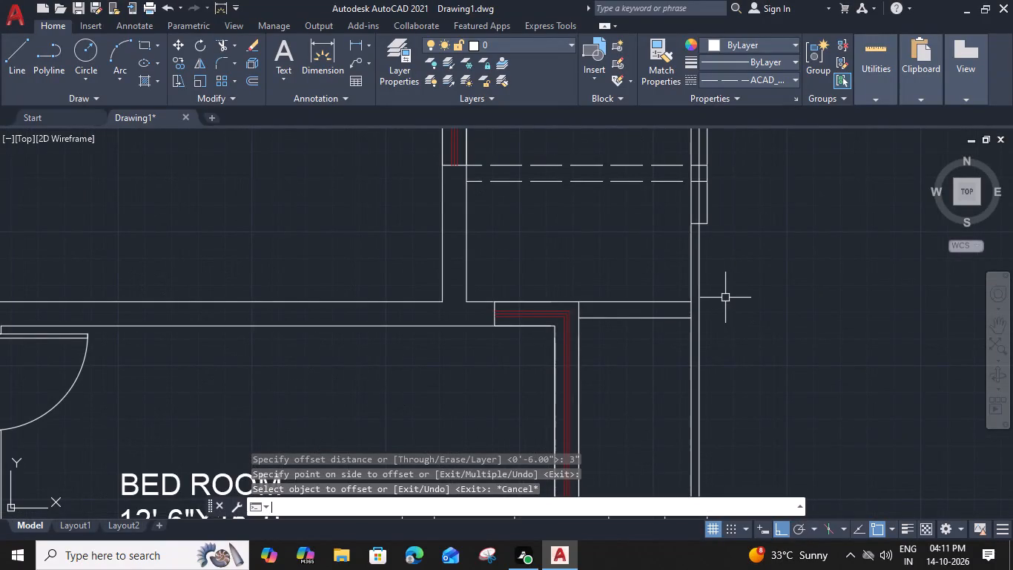
{"action": "left_click", "coordinate": [699, 204]}
{"action": "key", "text": "Escape"}
{"action": "middle_click_drag", "start_coordinate": [697, 191], "coordinate": [695, 261]}
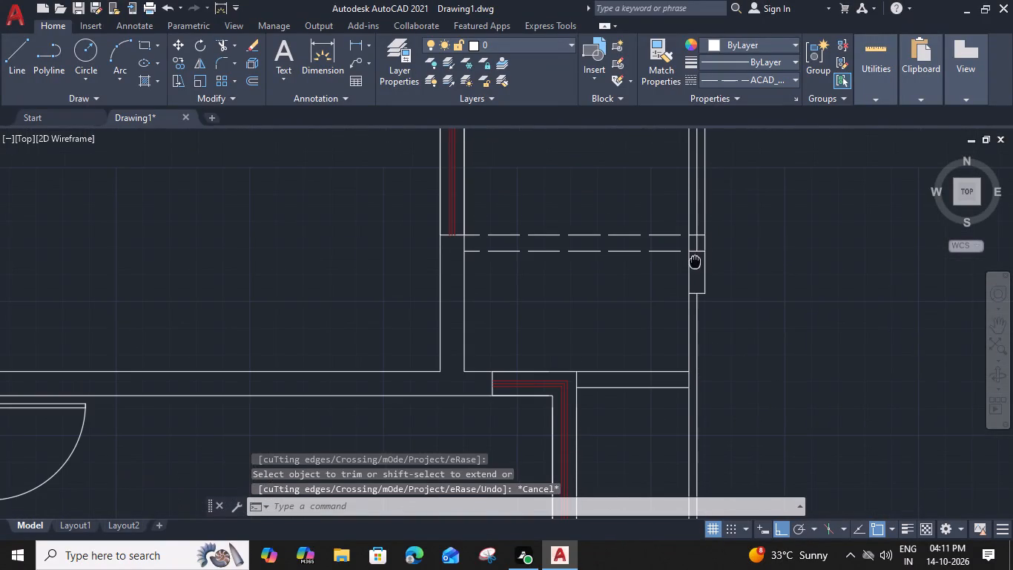
{"action": "left_click", "coordinate": [696, 213]}
{"action": "key", "text": "Delete"}
Set the linetype of the thin boundary wall's outer line, between the short cross line and the BATH, to ACAD_ISO02W100.
{"action": "scroll", "coordinate": [702, 269], "scroll_direction": "down", "scroll_amount": 2}
{"action": "middle_click_drag", "start_coordinate": [733, 335], "coordinate": [713, 301]}
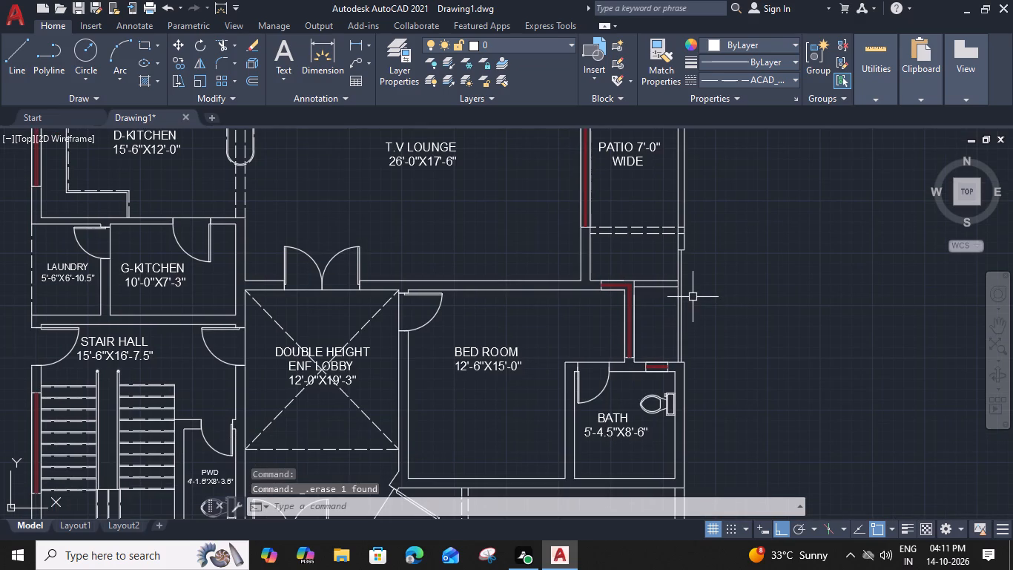
{"action": "scroll", "coordinate": [687, 289], "scroll_direction": "up", "scroll_amount": 2}
{"action": "left_click", "coordinate": [670, 312]}
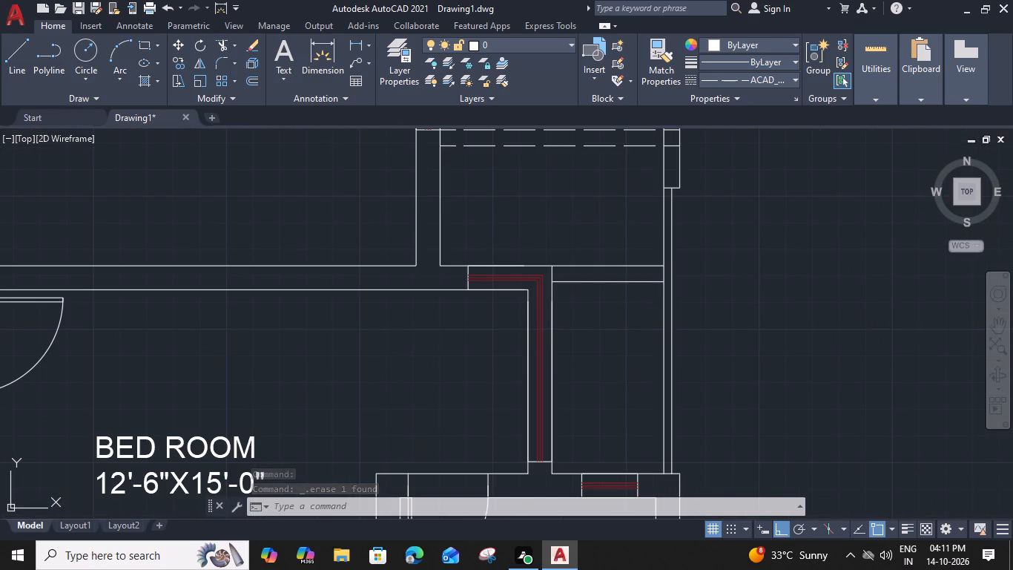
{"action": "left_click", "coordinate": [793, 80]}
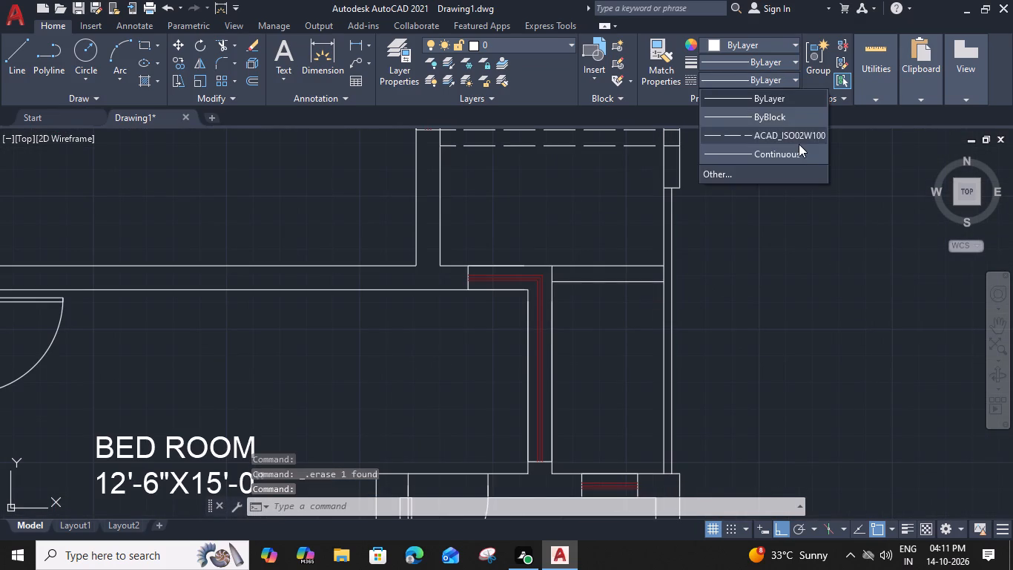
{"action": "left_click", "coordinate": [799, 144]}
{"action": "key", "text": "Escape"}
Draw a short line across the wall between the BED ROOM and the 5'-4.5"X8'-6" BATH, just south of the open door leaf.
{"action": "scroll", "coordinate": [699, 243], "scroll_direction": "down", "scroll_amount": 2}
{"action": "middle_click_drag", "start_coordinate": [659, 289], "coordinate": [676, 274]}
{"action": "middle_click_drag", "start_coordinate": [672, 361], "coordinate": [676, 325]}
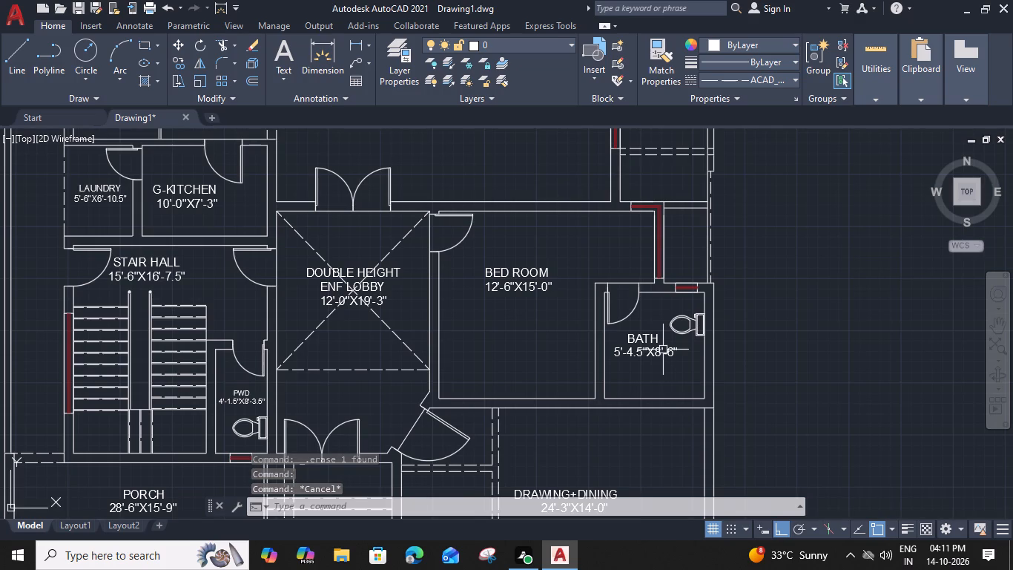
{"action": "scroll", "coordinate": [657, 370], "scroll_direction": "up", "scroll_amount": 2}
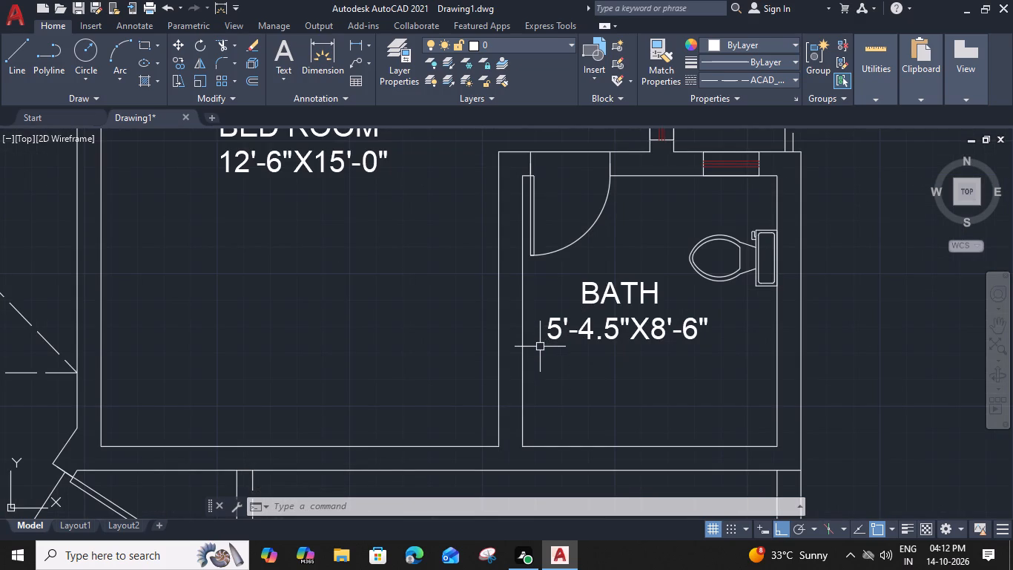
{"action": "middle_click_drag", "start_coordinate": [486, 326], "coordinate": [485, 325]}
{"action": "middle_click_drag", "start_coordinate": [485, 325], "coordinate": [495, 329]}
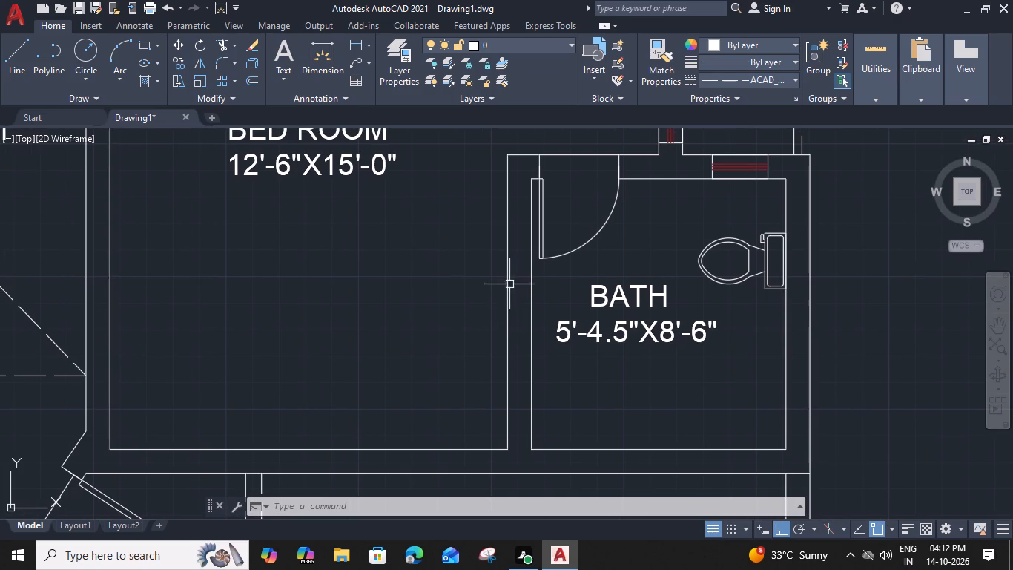
{"action": "type", "text": "L"}
{"action": "key", "text": "space"}
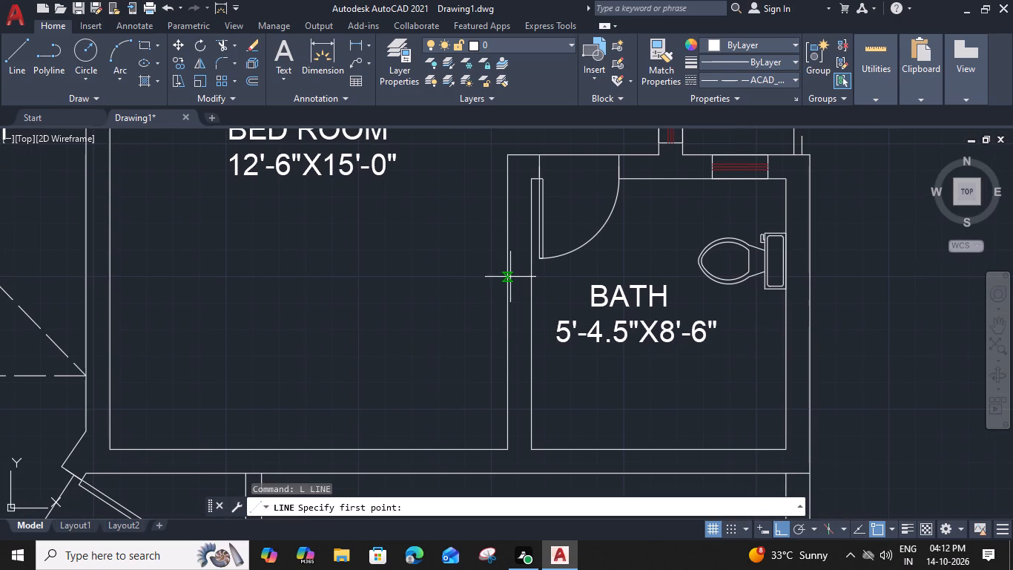
{"action": "left_click", "coordinate": [506, 274]}
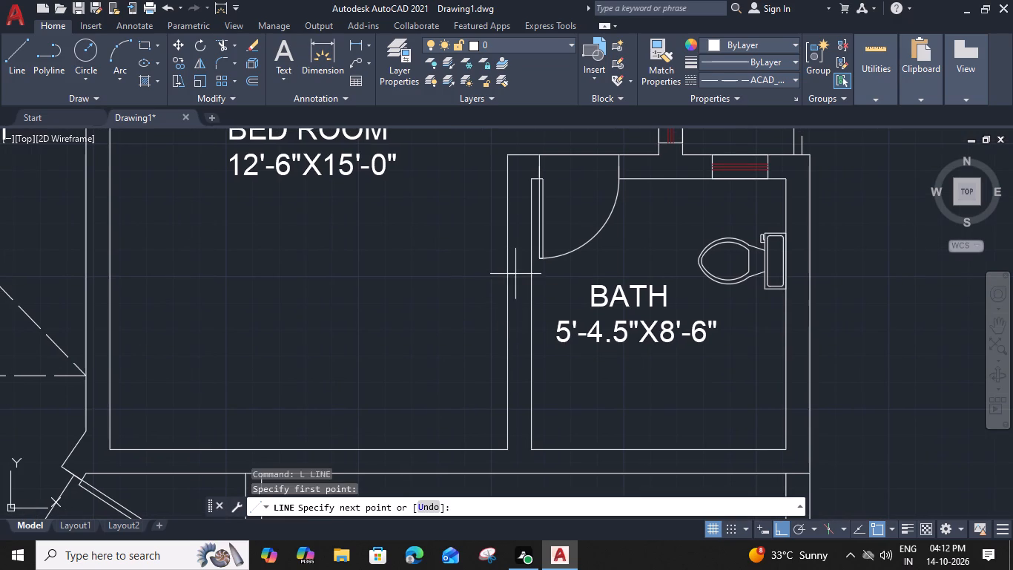
{"action": "left_click", "coordinate": [532, 272]}
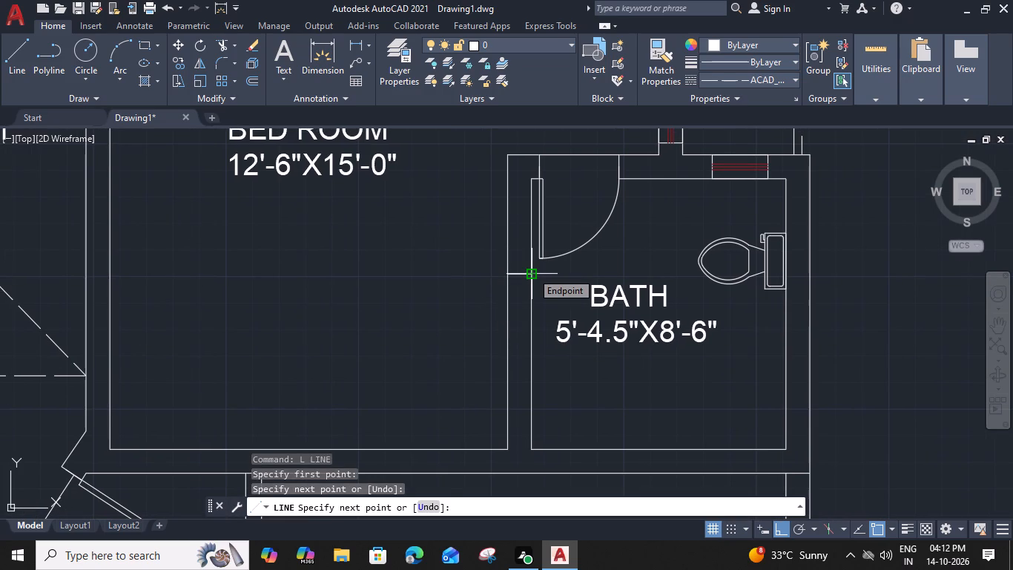
{"action": "key", "text": "Escape"}
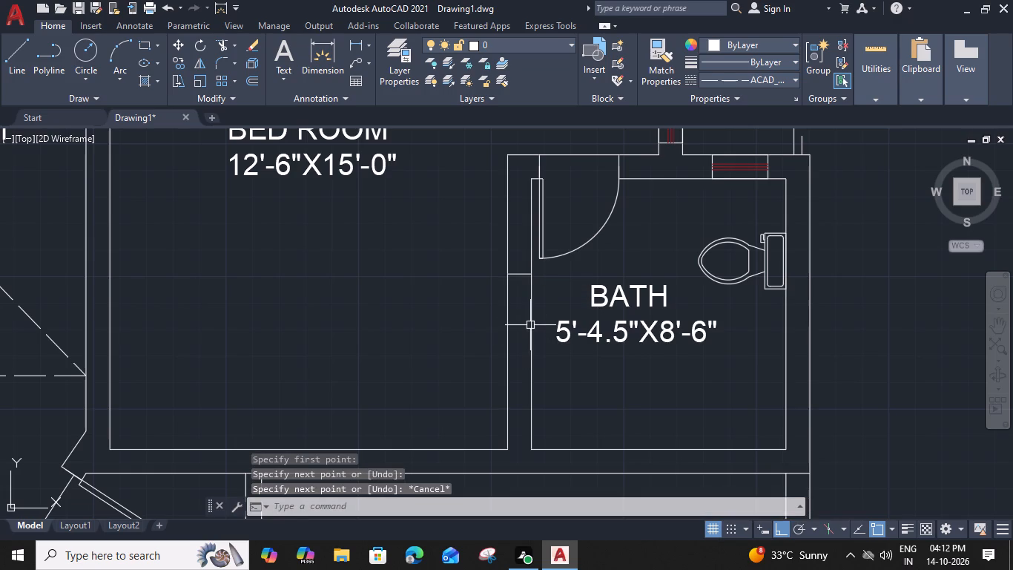
Offset the inner face line of the BATH's west wall 2' into the room.
{"action": "left_click", "coordinate": [532, 312]}
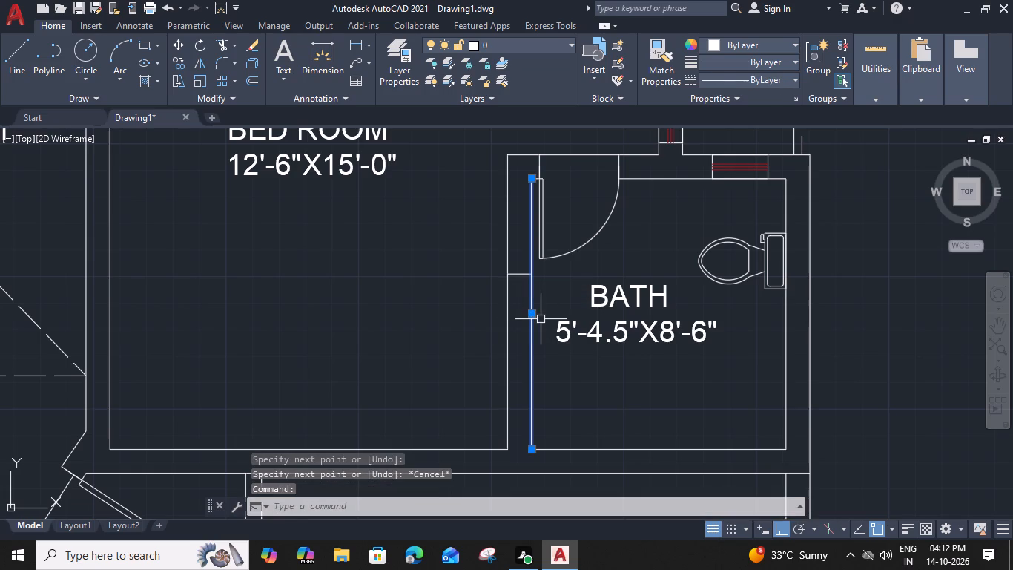
{"action": "key", "text": "l"}
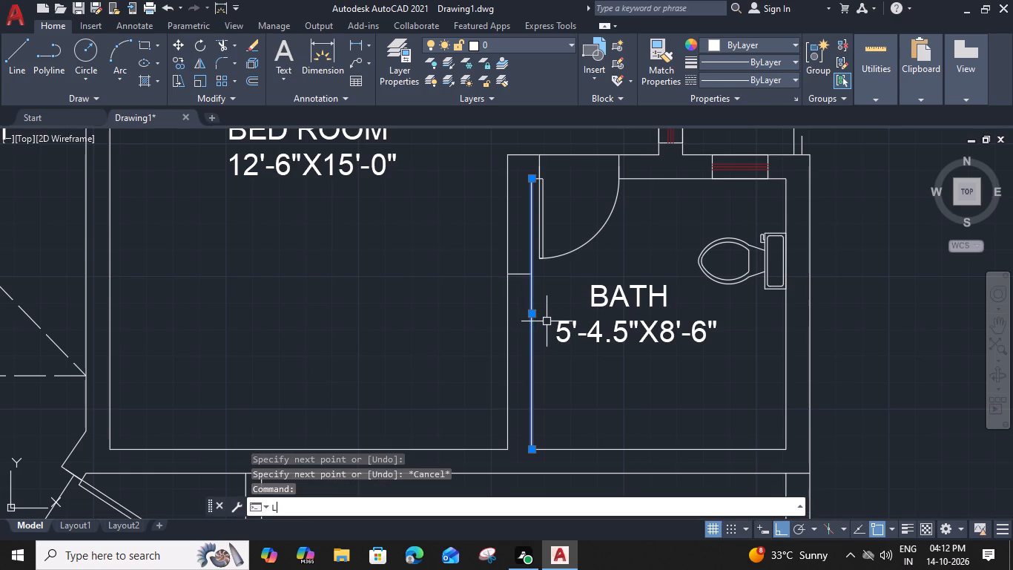
{"action": "key", "text": "BackSpace"}
{"action": "type", "text": "O"}
{"action": "key", "text": "space"}
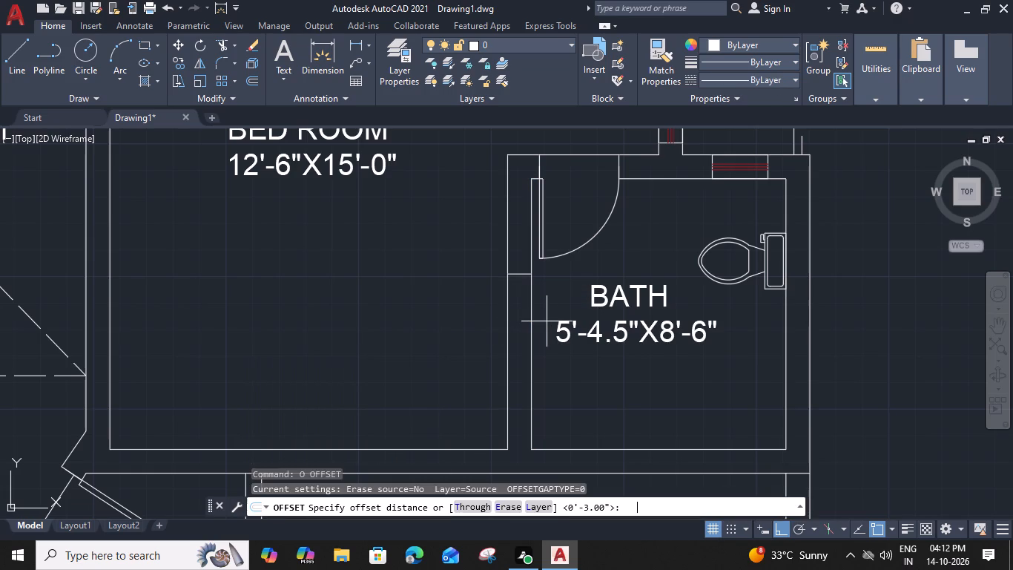
{"action": "type", "text": "2'"}
{"action": "key", "text": "space"}
{"action": "left_click", "coordinate": [605, 318]}
{"action": "key", "text": "Escape"}
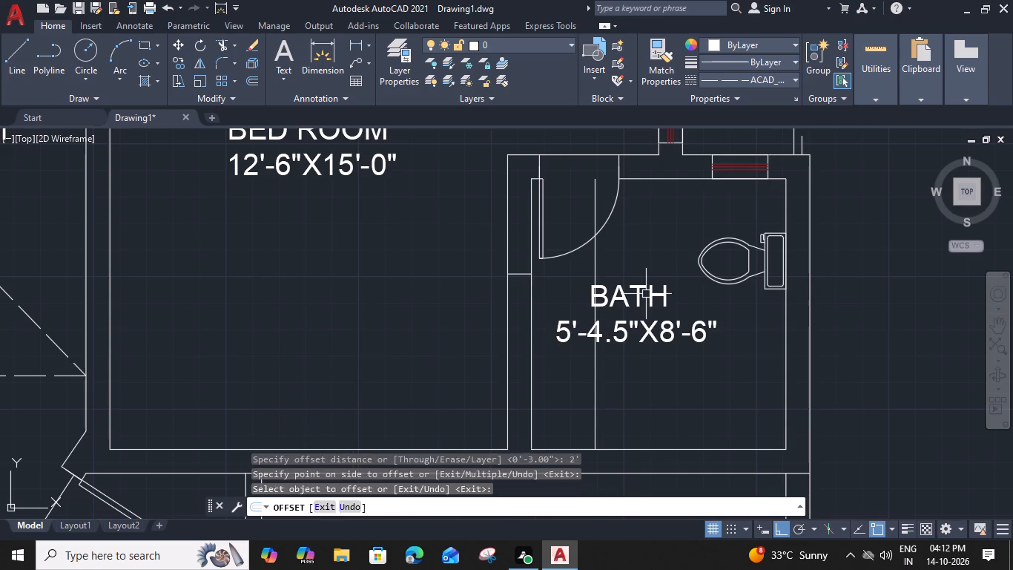
Move the BATH 5'-4.5"X8'-6" label straight north, clear of the area below the door swing.
{"action": "left_click", "coordinate": [648, 294]}
{"action": "key", "text": "comma"}
{"action": "key", "text": "BackSpace"}
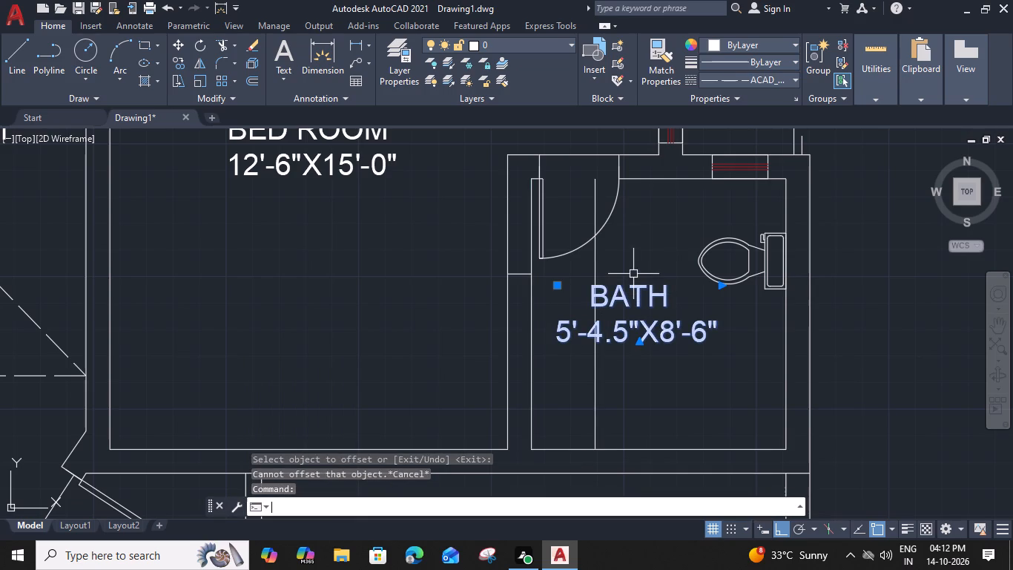
{"action": "type", "text": "M"}
{"action": "key", "text": "space"}
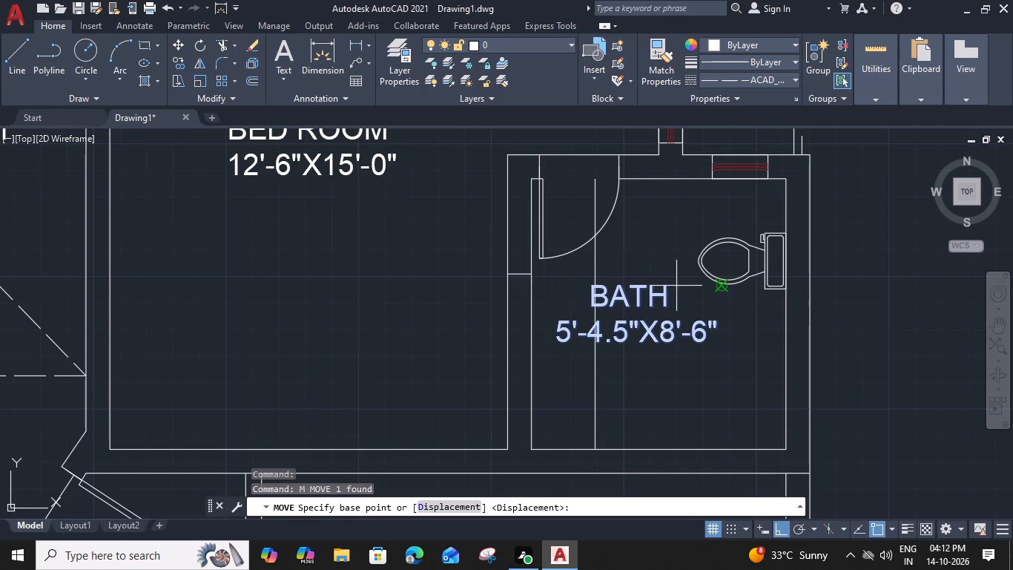
{"action": "left_click", "coordinate": [724, 346]}
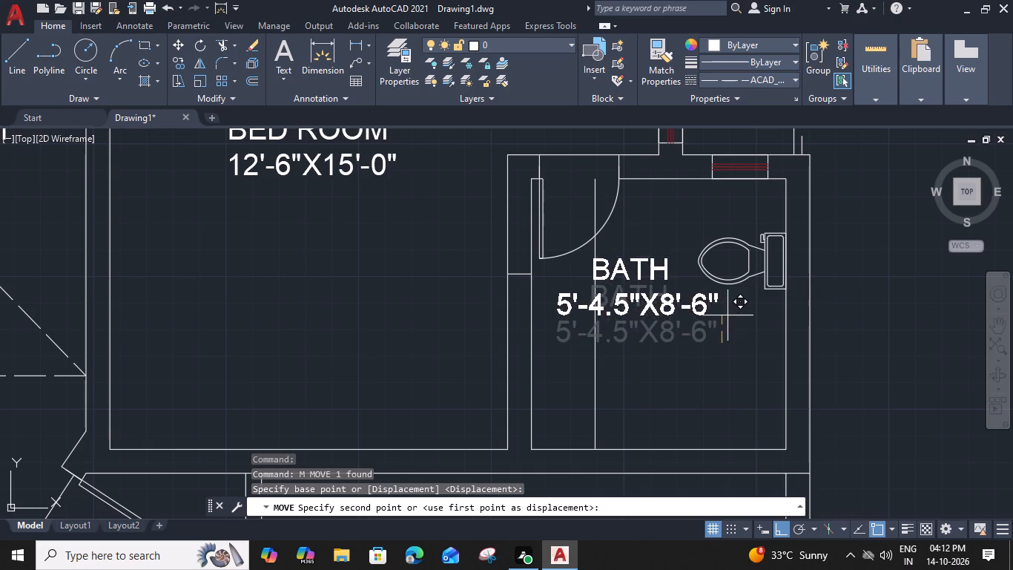
{"action": "left_click", "coordinate": [734, 227]}
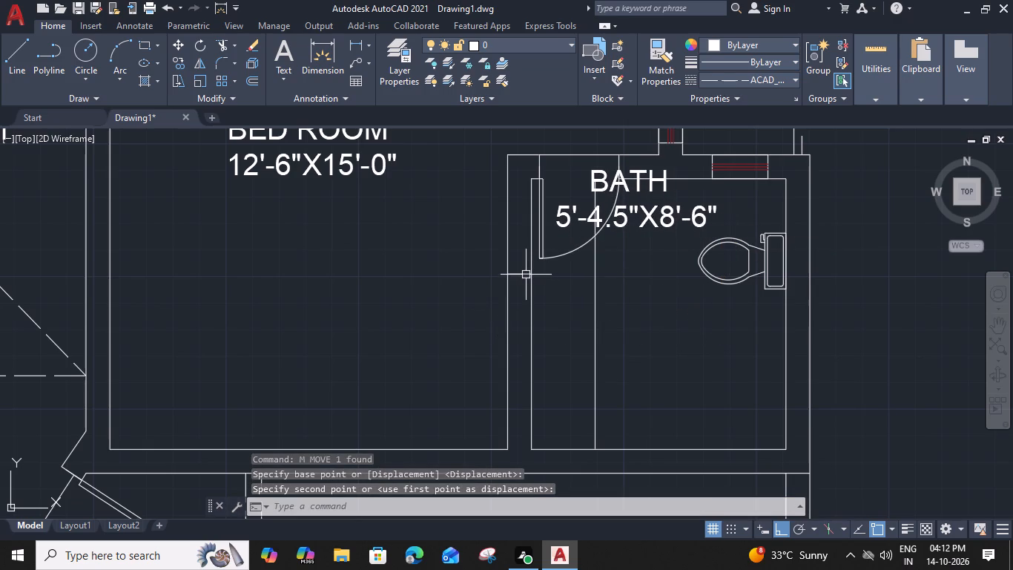
Extend the short wall-crossing line east to the 2' offset line and set its linetype to ByLayer.
{"action": "key", "text": "e"}
{"action": "key", "text": "x"}
{"action": "key", "text": "space"}
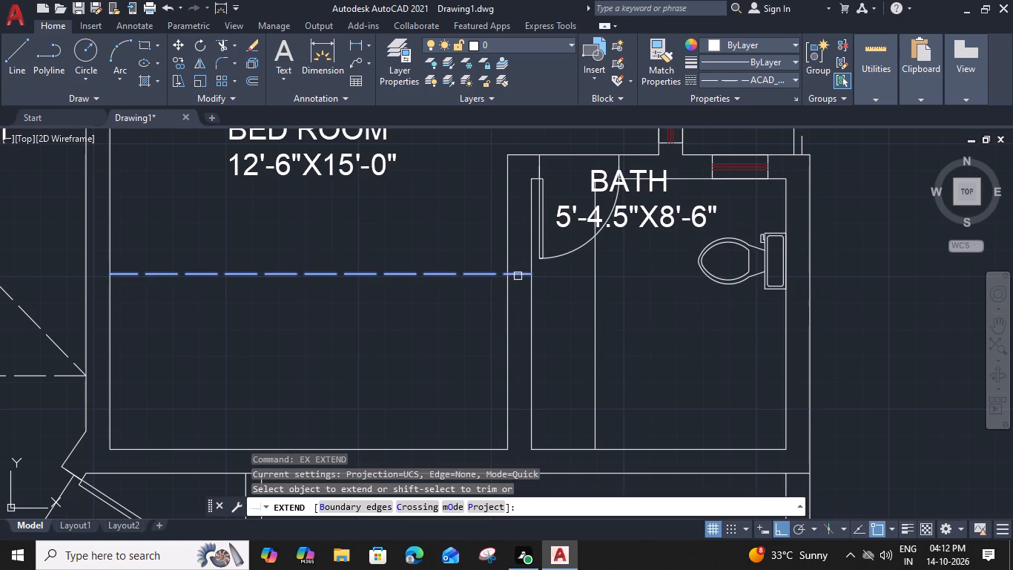
{"action": "left_click", "coordinate": [523, 276]}
{"action": "key", "text": "Escape"}
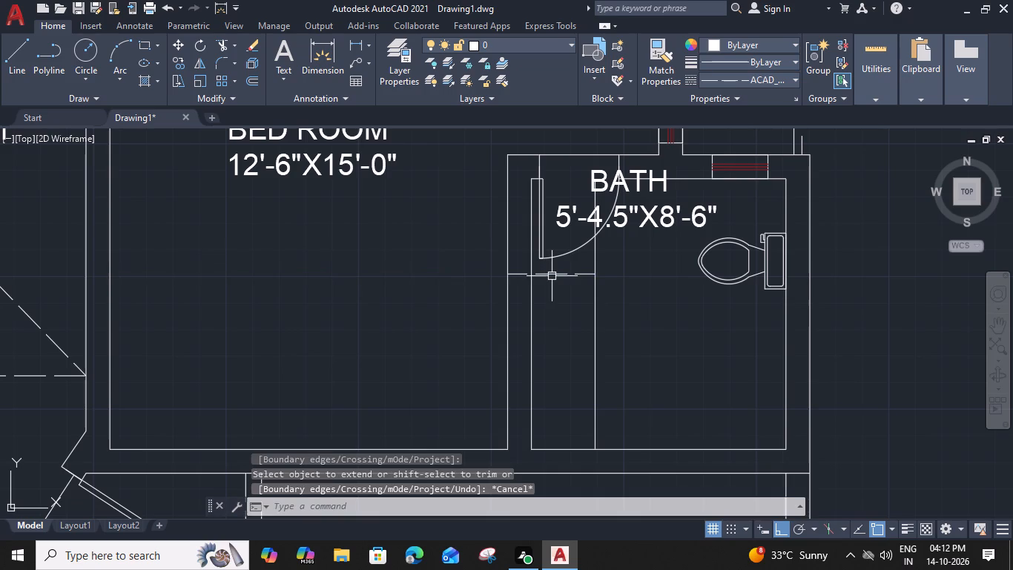
{"action": "left_click", "coordinate": [563, 271]}
{"action": "left_click", "coordinate": [789, 79]}
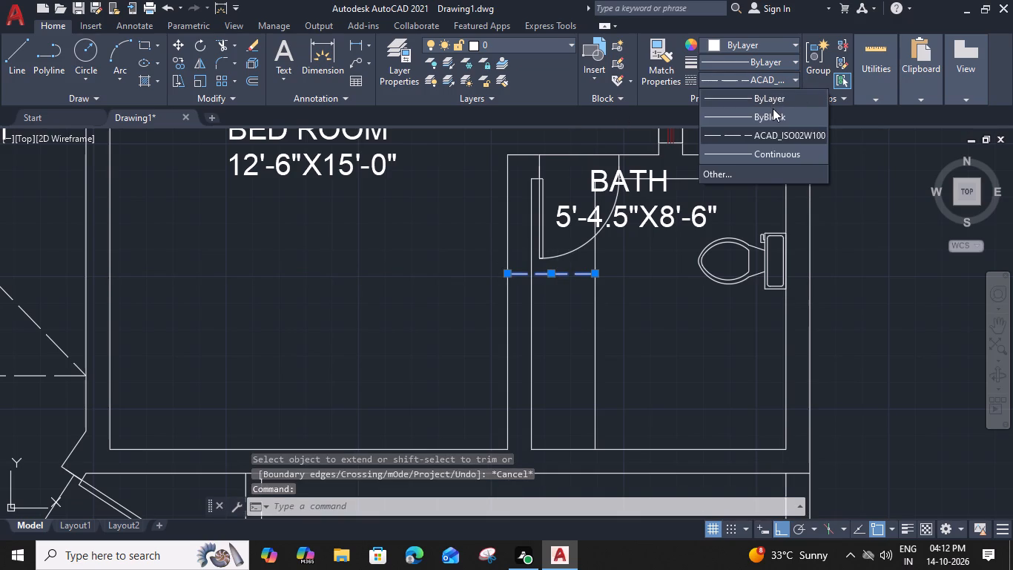
{"action": "left_click", "coordinate": [773, 101]}
{"action": "key", "text": "Escape"}
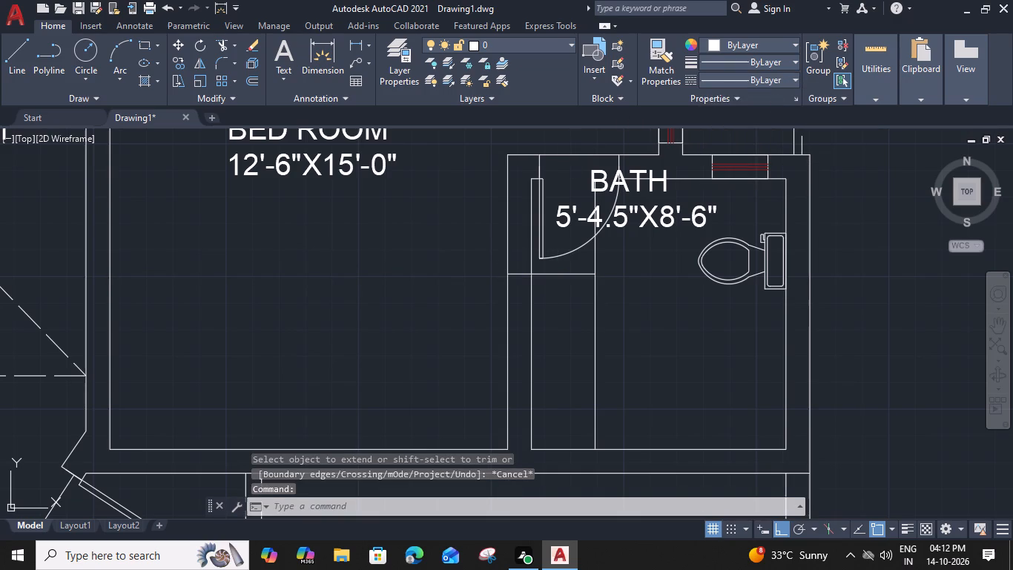
Trim the 2' offset line above the extended line and erase its leftover piece inside the door swing.
{"action": "type", "text": "TR"}
{"action": "key", "text": "space"}
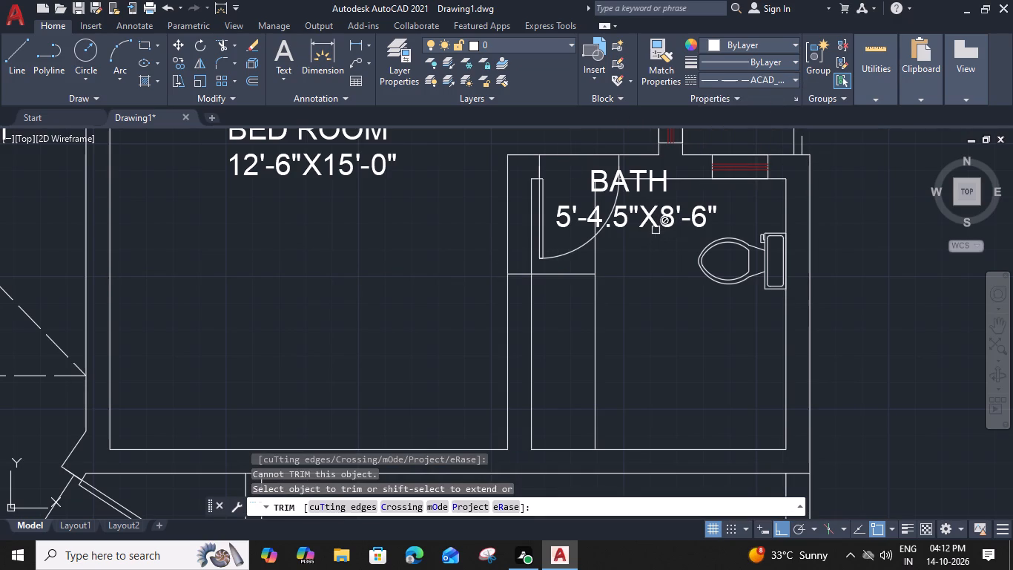
{"action": "left_click", "coordinate": [596, 252]}
{"action": "key", "text": "Escape"}
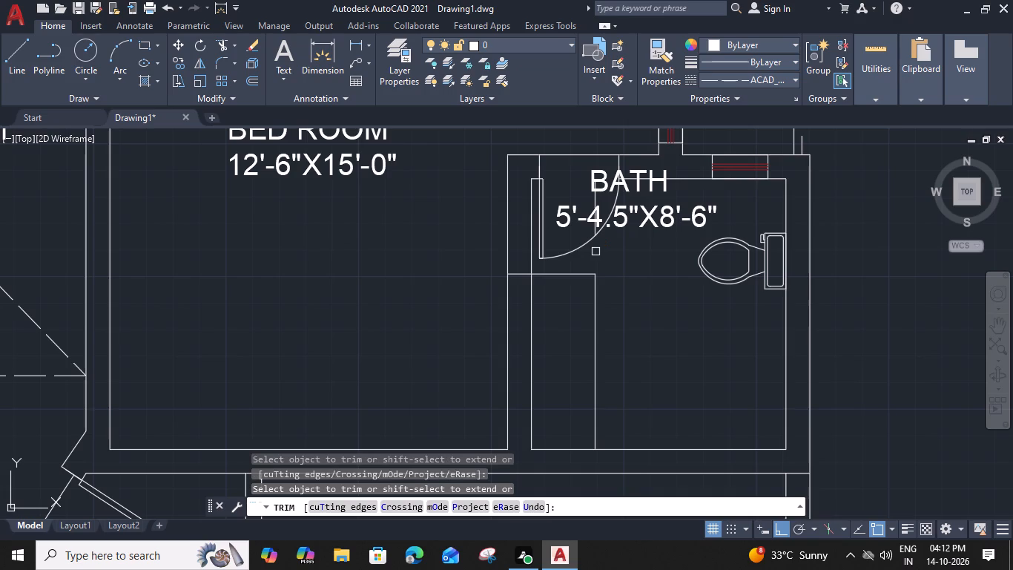
{"action": "scroll", "coordinate": [596, 200], "scroll_direction": "up", "scroll_amount": 2}
{"action": "left_click", "coordinate": [593, 200]}
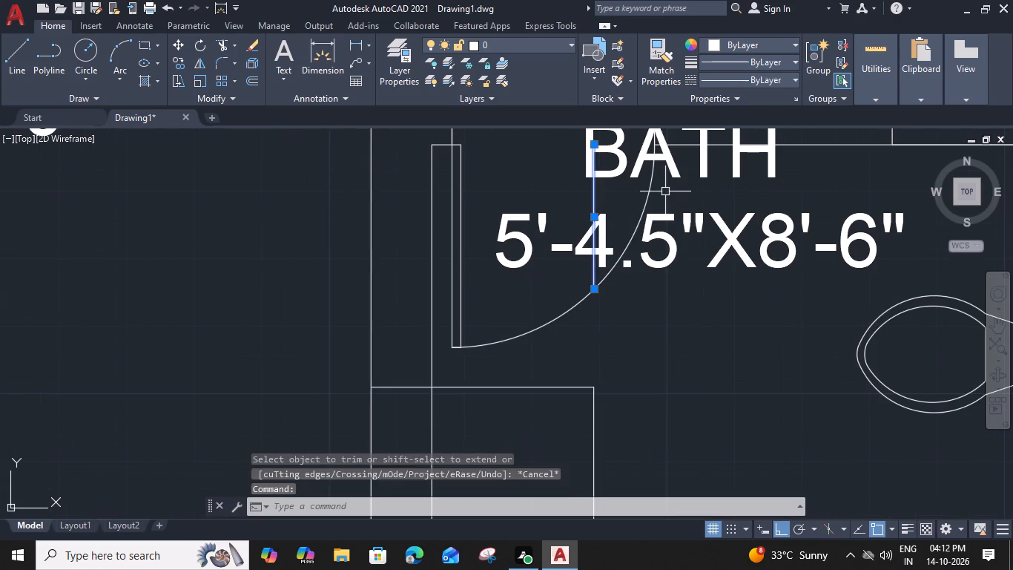
{"action": "key", "text": "Delete"}
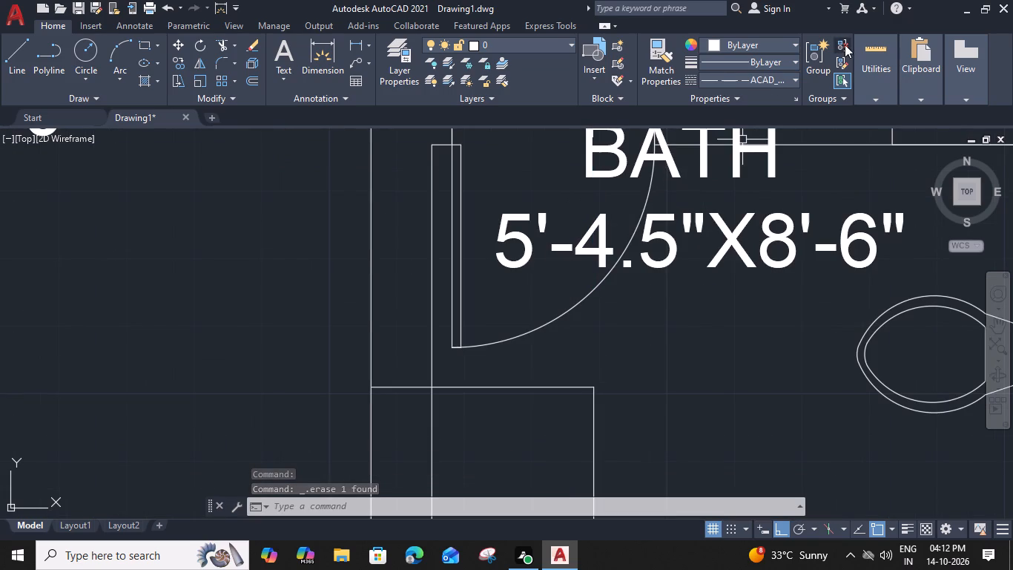
Set the current linetype for new objects to ByLayer.
{"action": "left_click", "coordinate": [794, 81]}
{"action": "left_click", "coordinate": [788, 100]}
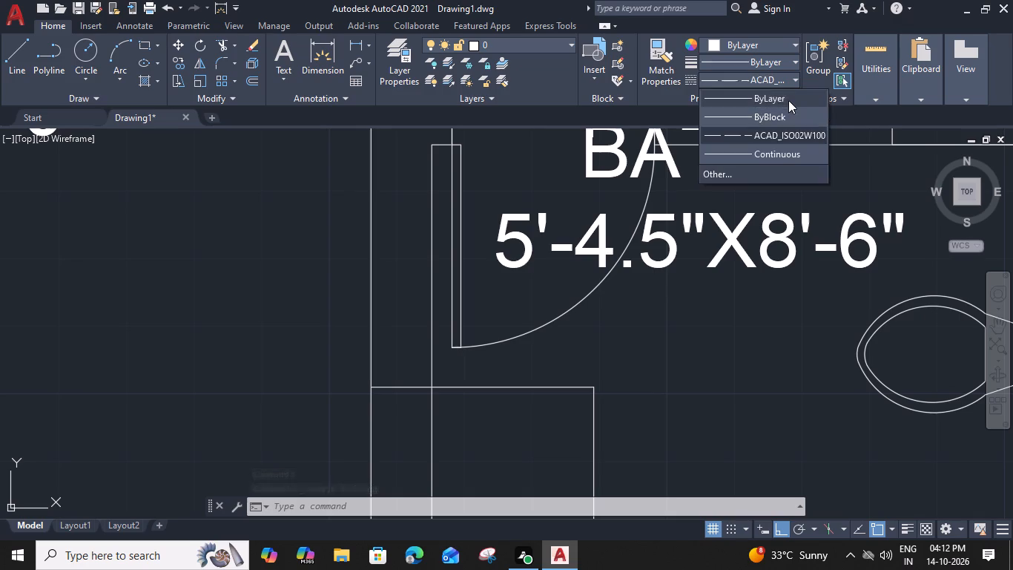
{"action": "key", "text": "Escape"}
Offset the extended horizontal line in the BATH 6" to the south.
{"action": "scroll", "coordinate": [603, 356], "scroll_direction": "down", "scroll_amount": 1}
{"action": "middle_click_drag", "start_coordinate": [604, 356], "coordinate": [604, 348]}
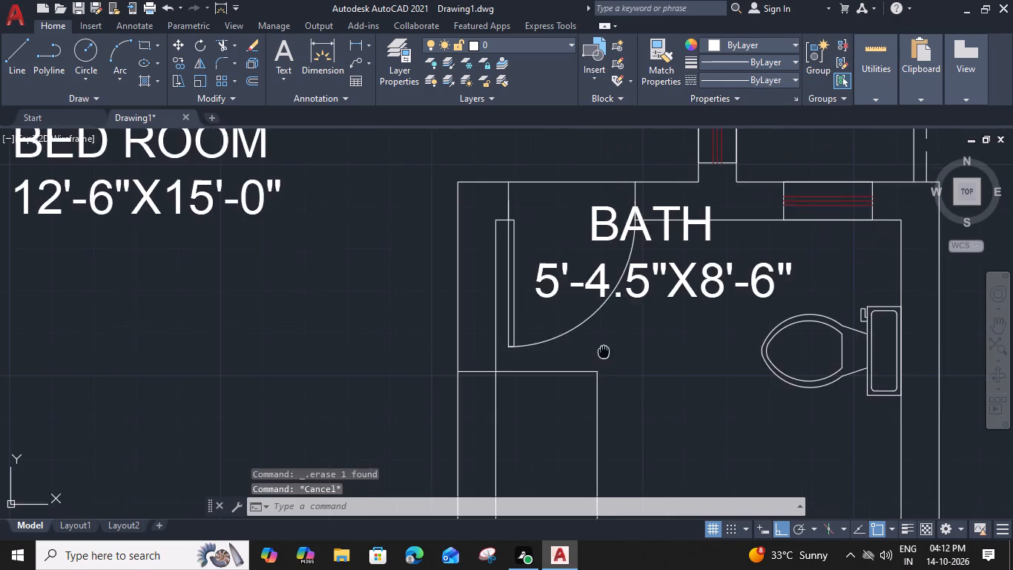
{"action": "middle_click_drag", "start_coordinate": [604, 348], "coordinate": [609, 248]}
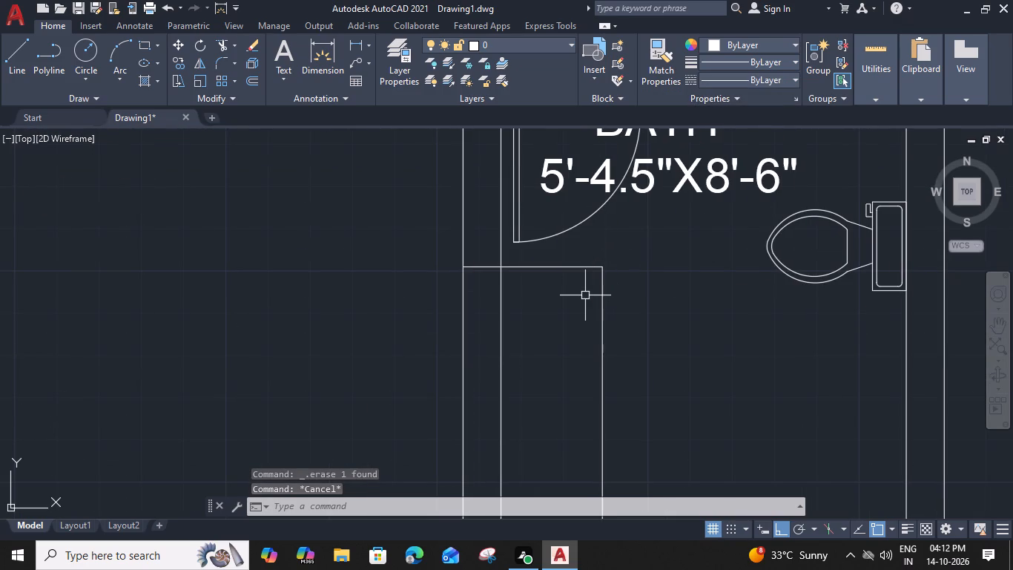
{"action": "scroll", "coordinate": [576, 301], "scroll_direction": "down", "scroll_amount": 2}
{"action": "middle_click_drag", "start_coordinate": [561, 314], "coordinate": [570, 261]}
{"action": "left_click", "coordinate": [574, 235]}
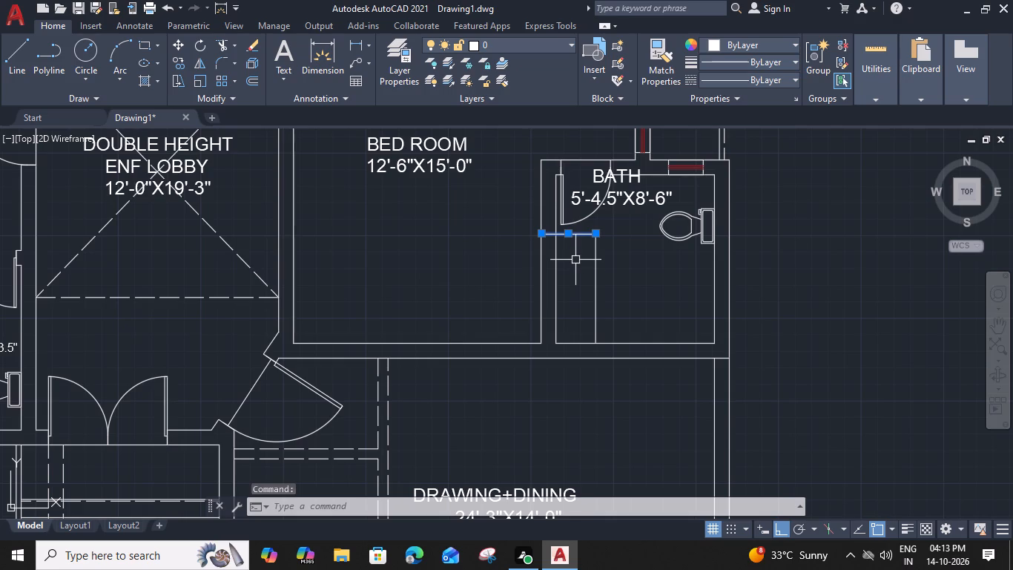
{"action": "type", "text": "O"}
{"action": "key", "text": "space"}
{"action": "type", "text": "6\""}
{"action": "key", "text": "Return"}
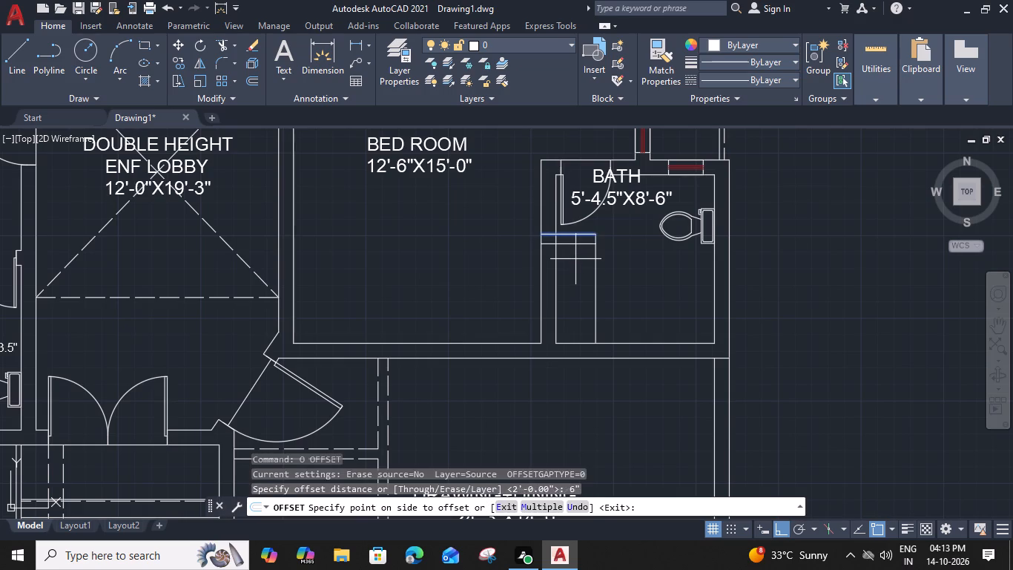
{"action": "scroll", "coordinate": [575, 256], "scroll_direction": "up", "scroll_amount": 2}
{"action": "left_click", "coordinate": [578, 223]}
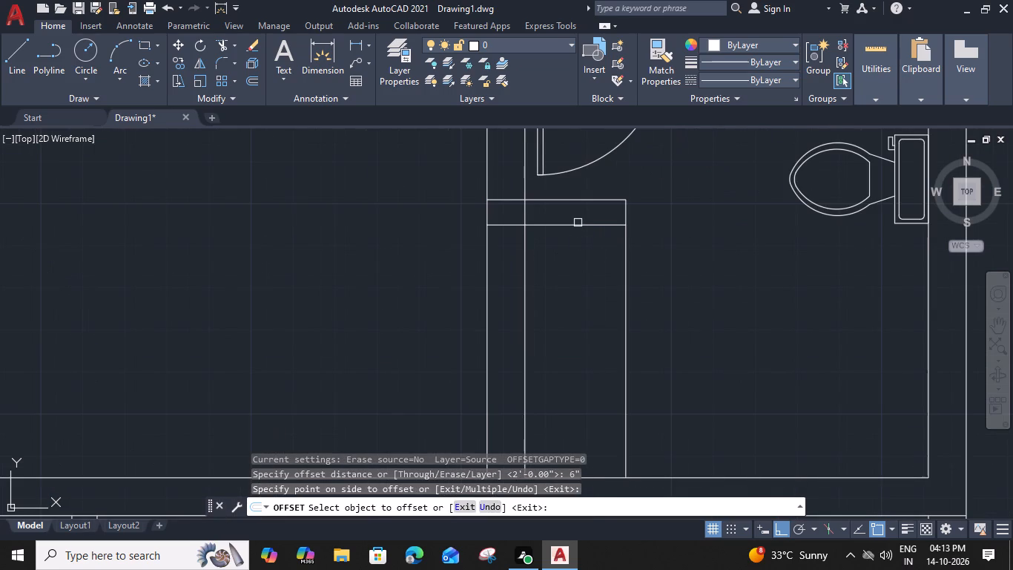
{"action": "key", "text": "Escape"}
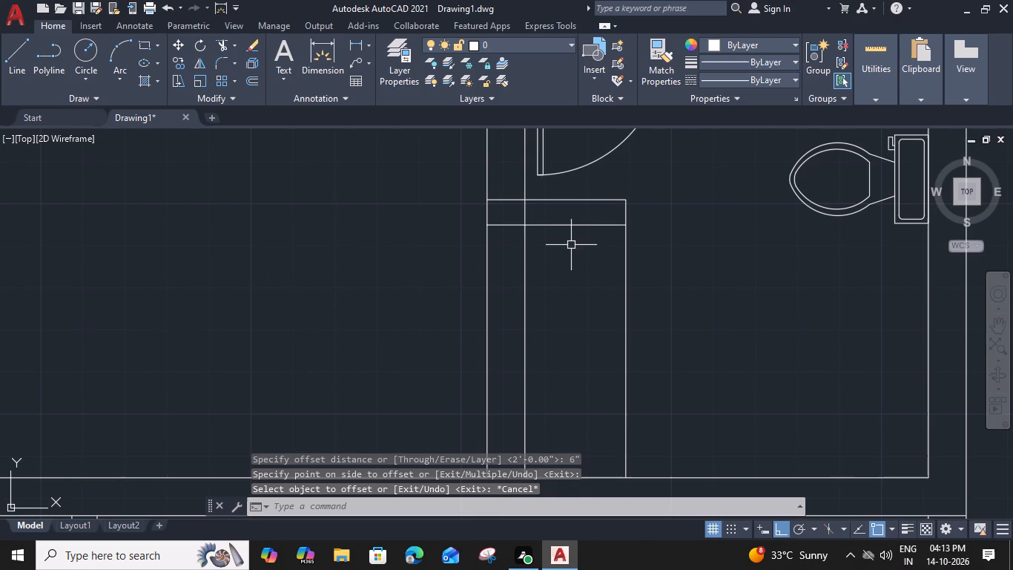
Trim the BATH's old west wall lines at and below the two crossing lines, and extend the south inner wall line west across the gap.
{"action": "key", "text": "t"}
{"action": "type", "text": "R"}
{"action": "key", "text": "space"}
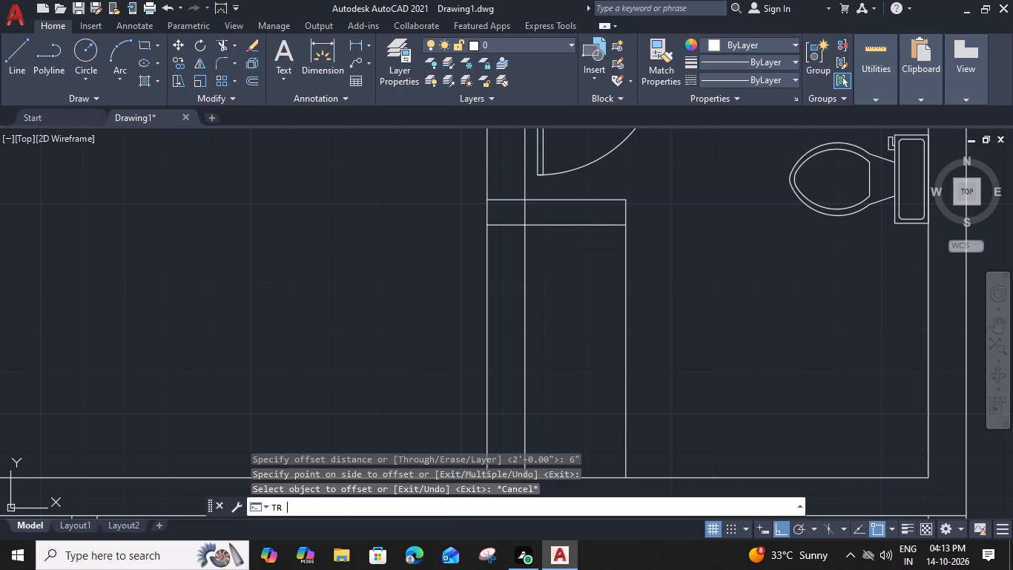
{"action": "left_click", "coordinate": [515, 201]}
{"action": "left_click", "coordinate": [524, 209]}
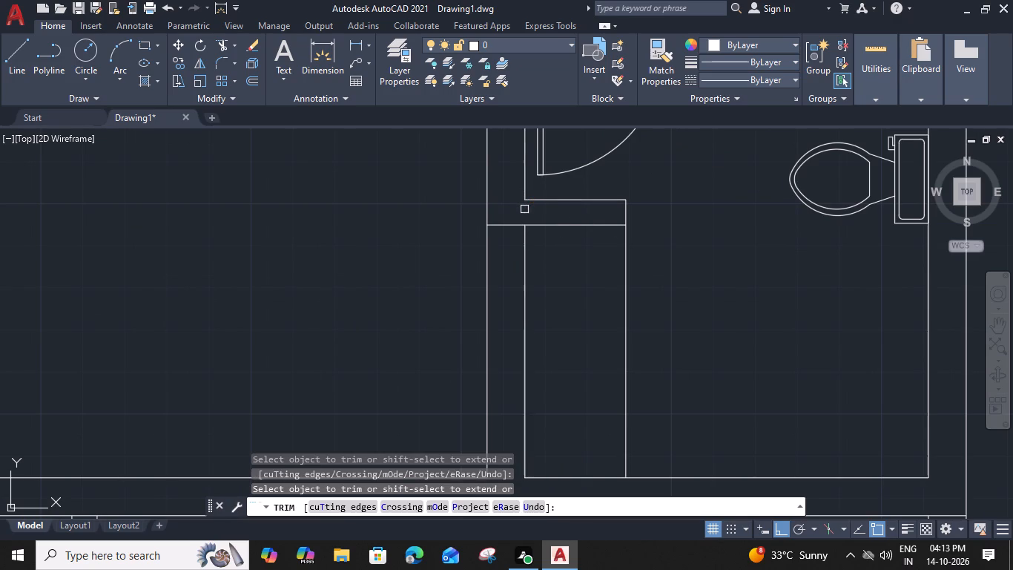
{"action": "middle_click_drag", "start_coordinate": [571, 340], "coordinate": [561, 319]}
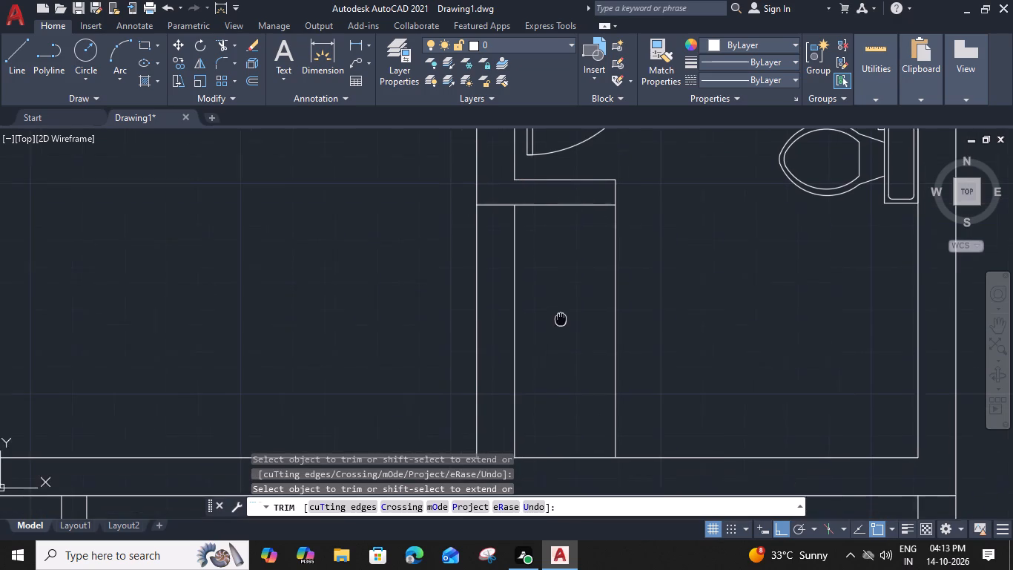
{"action": "middle_click_drag", "start_coordinate": [561, 319], "coordinate": [564, 317]}
{"action": "middle_click_drag", "start_coordinate": [577, 422], "coordinate": [590, 358]}
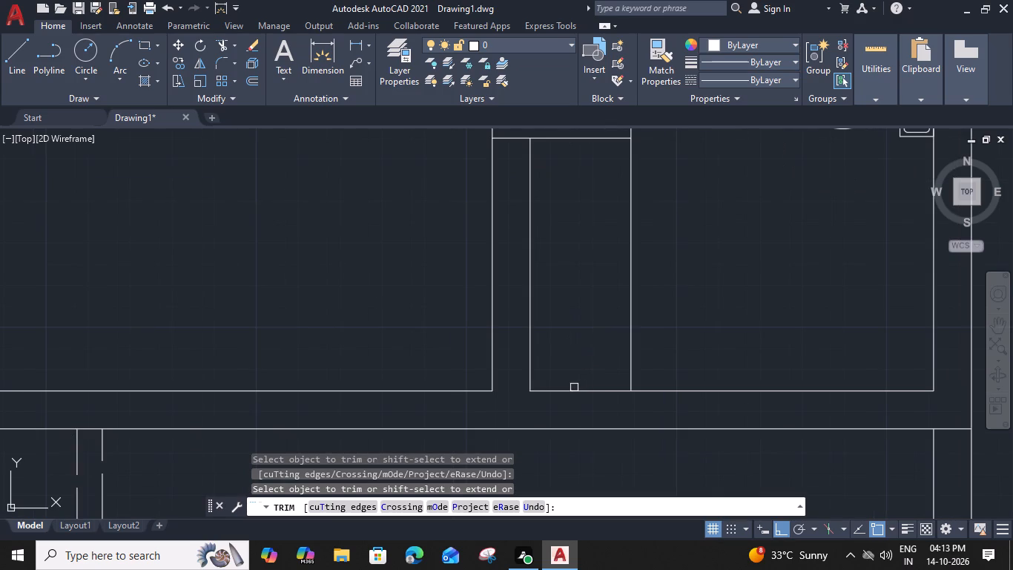
{"action": "left_click", "coordinate": [574, 393], "text": "shift"}
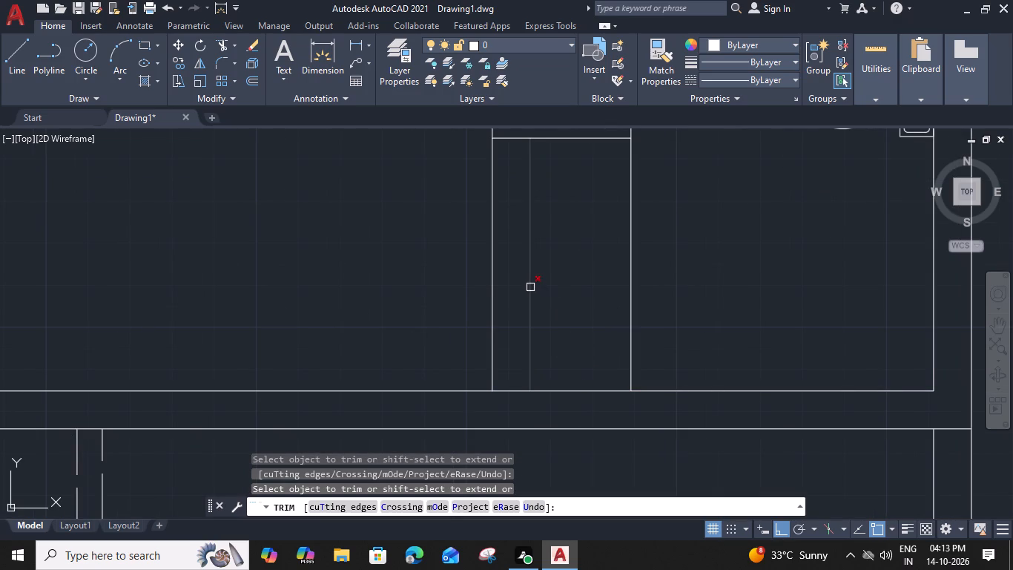
{"action": "left_click", "coordinate": [530, 287]}
{"action": "left_click", "coordinate": [488, 289]}
{"action": "left_click", "coordinate": [496, 296]}
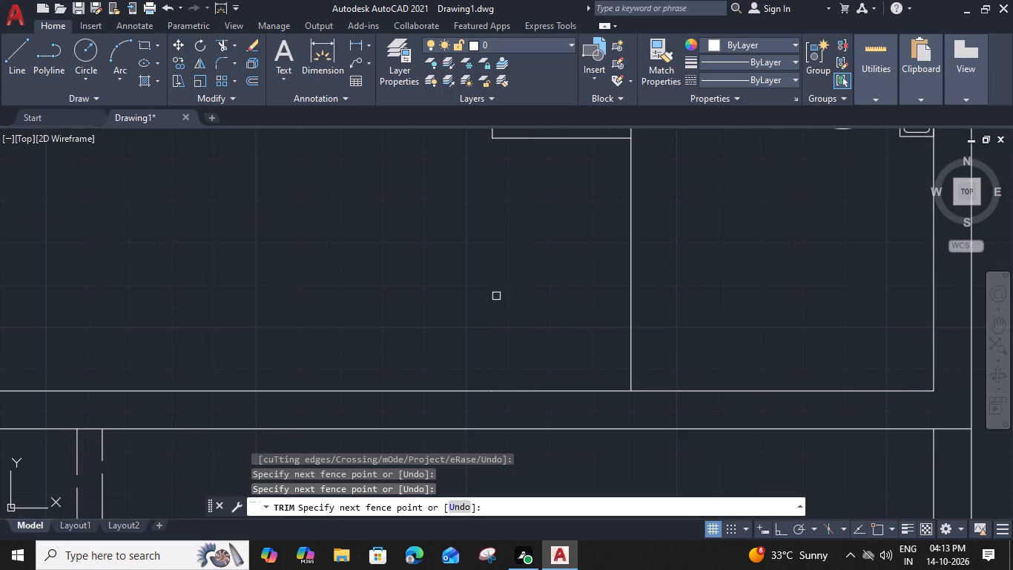
{"action": "key", "text": "Escape"}
Offset the vertical 2' offset line in the BATH 6" to the west.
{"action": "left_click", "coordinate": [633, 297]}
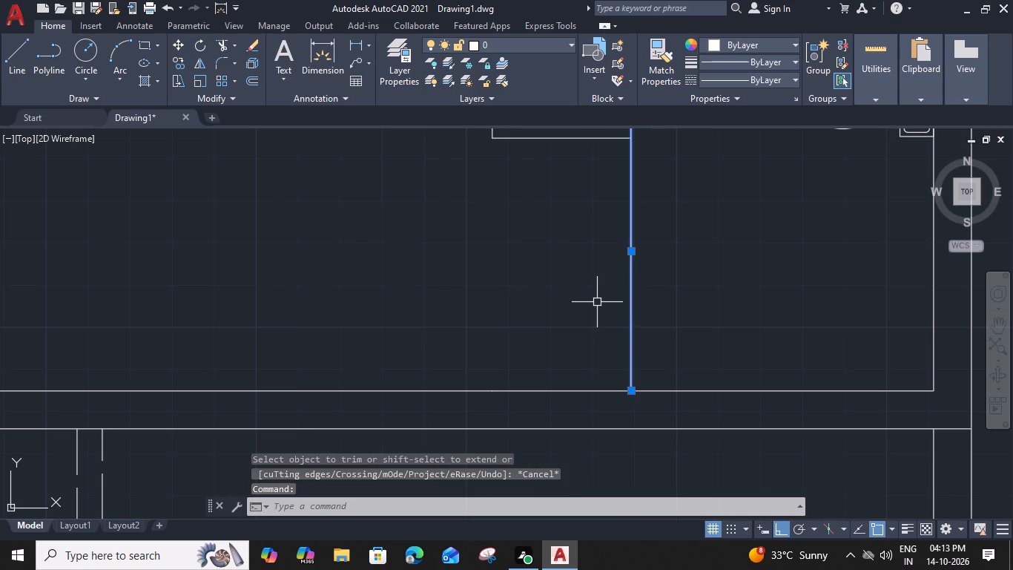
{"action": "type", "text": "O 6\""}
{"action": "key", "text": "Return"}
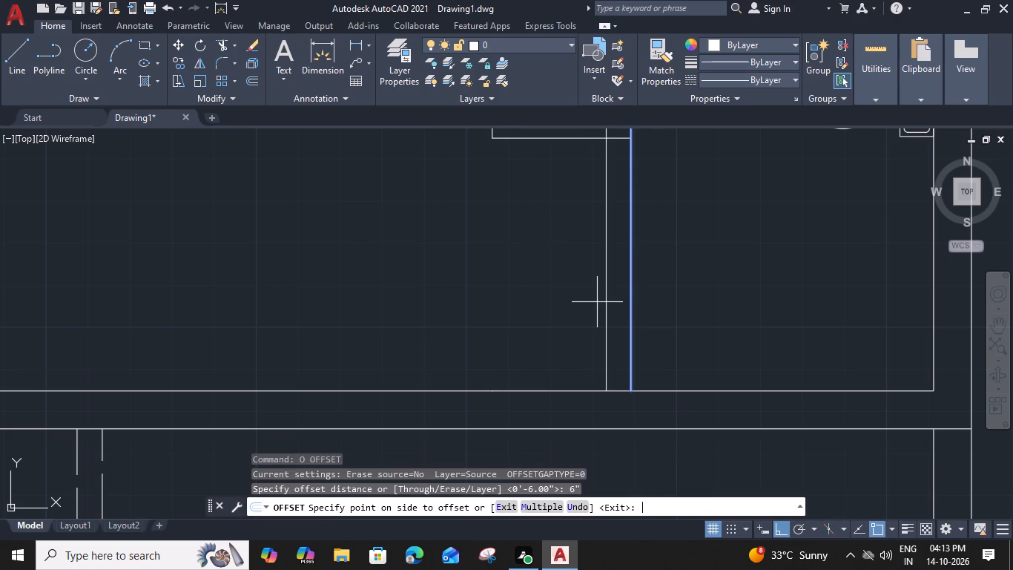
{"action": "left_click", "coordinate": [563, 306]}
{"action": "key", "text": "Escape"}
Trim the overlaps at the top corner of the new 6" wall and open its junction with the south wall.
{"action": "key", "text": "t"}
{"action": "key", "text": "r"}
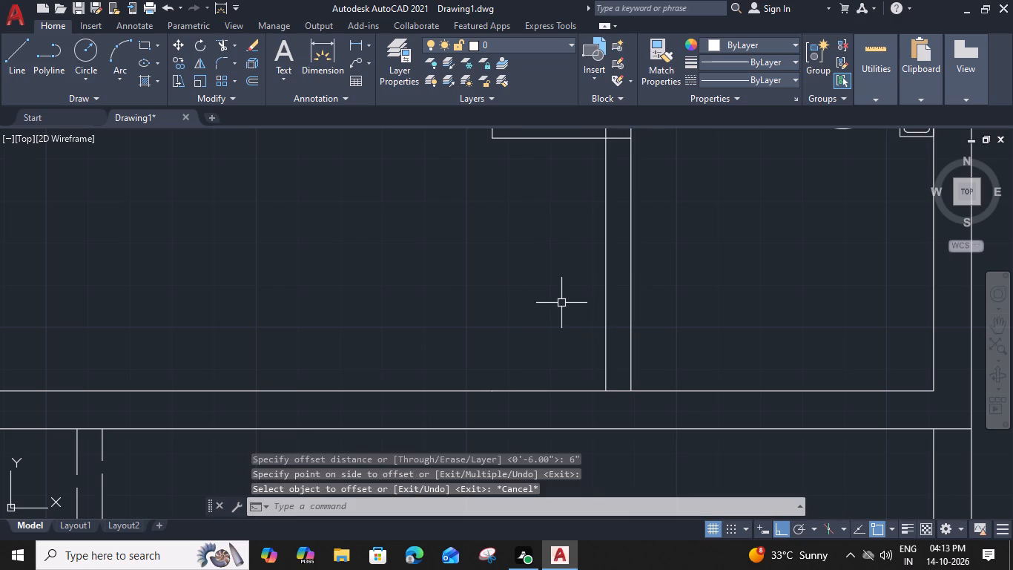
{"action": "key", "text": "space"}
{"action": "middle_click_drag", "start_coordinate": [585, 189], "coordinate": [570, 309]}
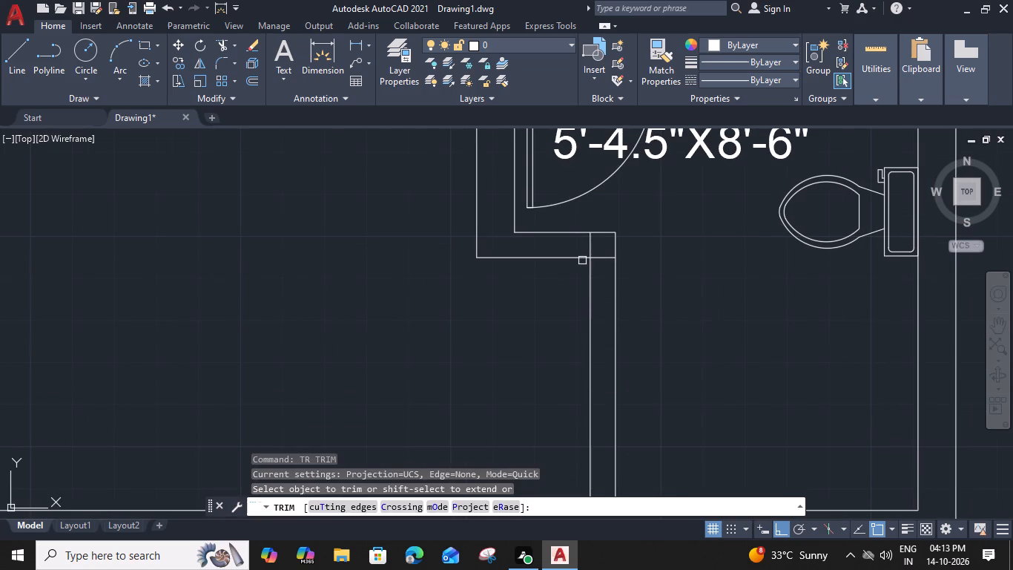
{"action": "left_click", "coordinate": [591, 248]}
{"action": "left_click", "coordinate": [601, 258]}
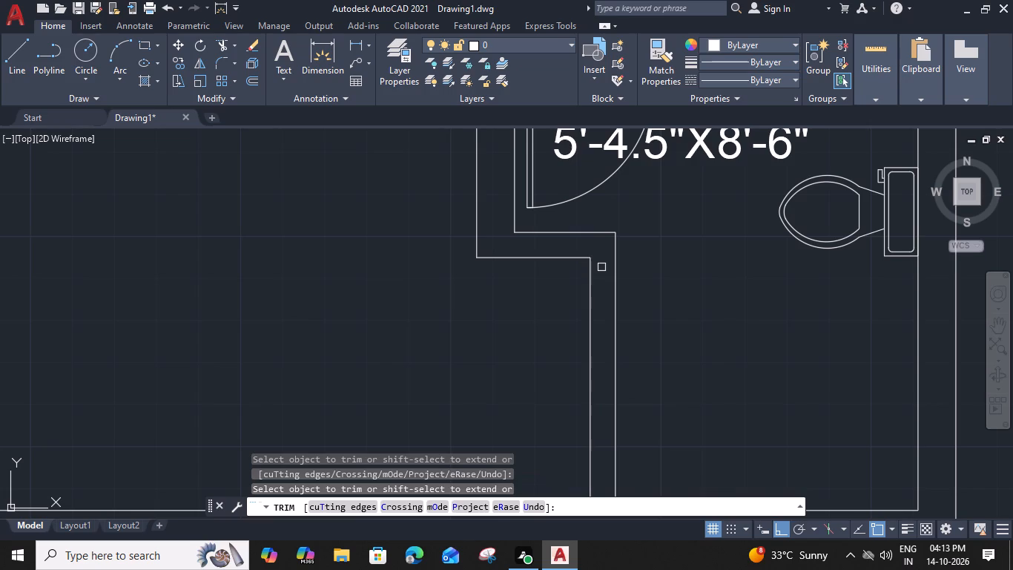
{"action": "middle_click_drag", "start_coordinate": [591, 423], "coordinate": [590, 271]}
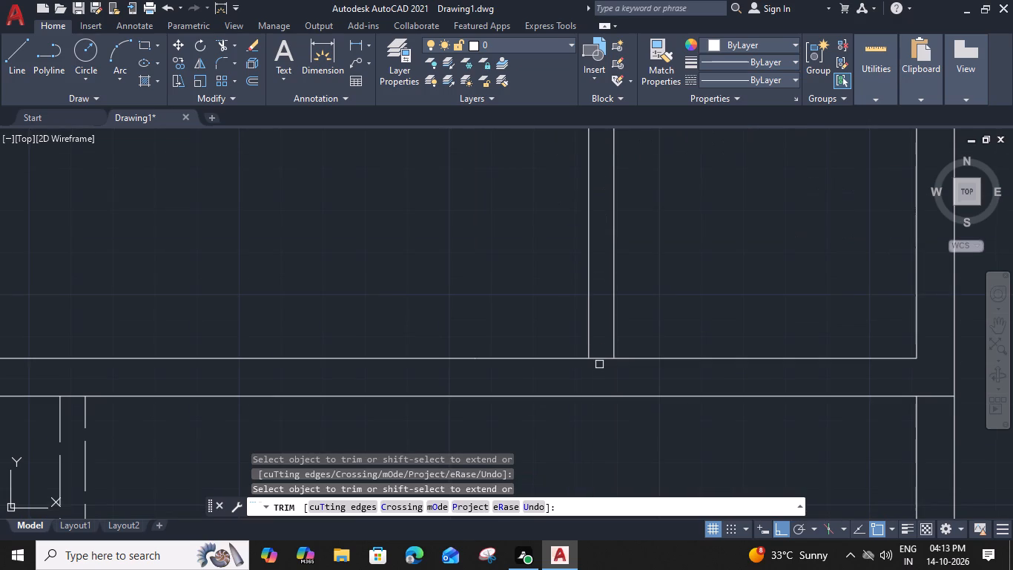
{"action": "left_click", "coordinate": [599, 362]}
{"action": "left_click", "coordinate": [601, 344]}
{"action": "key", "text": "Escape"}
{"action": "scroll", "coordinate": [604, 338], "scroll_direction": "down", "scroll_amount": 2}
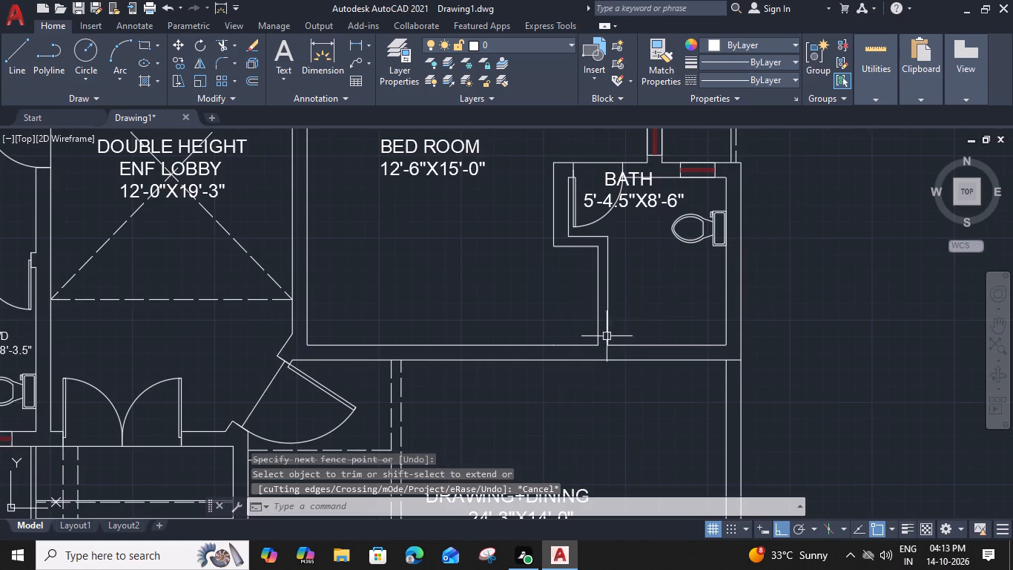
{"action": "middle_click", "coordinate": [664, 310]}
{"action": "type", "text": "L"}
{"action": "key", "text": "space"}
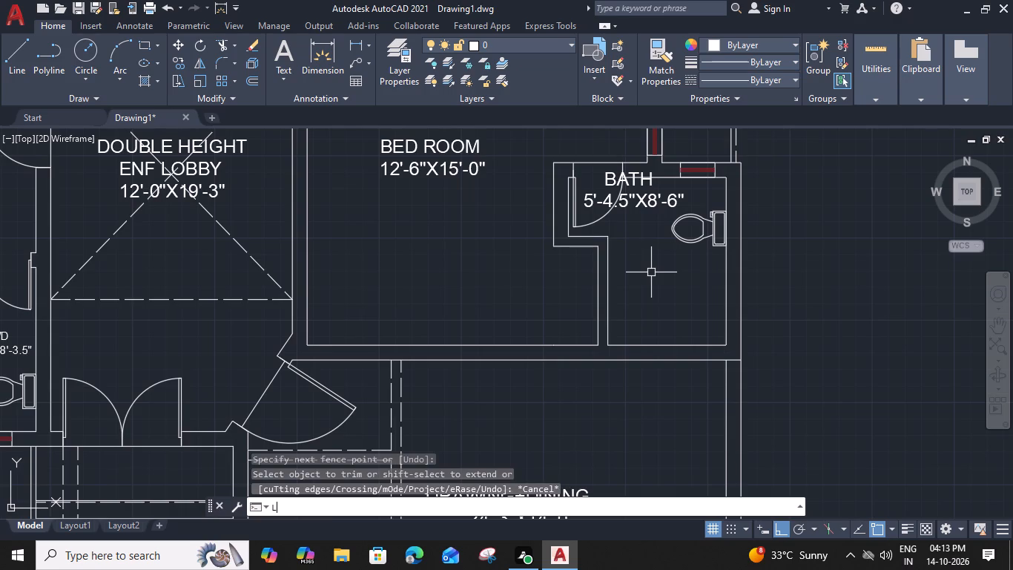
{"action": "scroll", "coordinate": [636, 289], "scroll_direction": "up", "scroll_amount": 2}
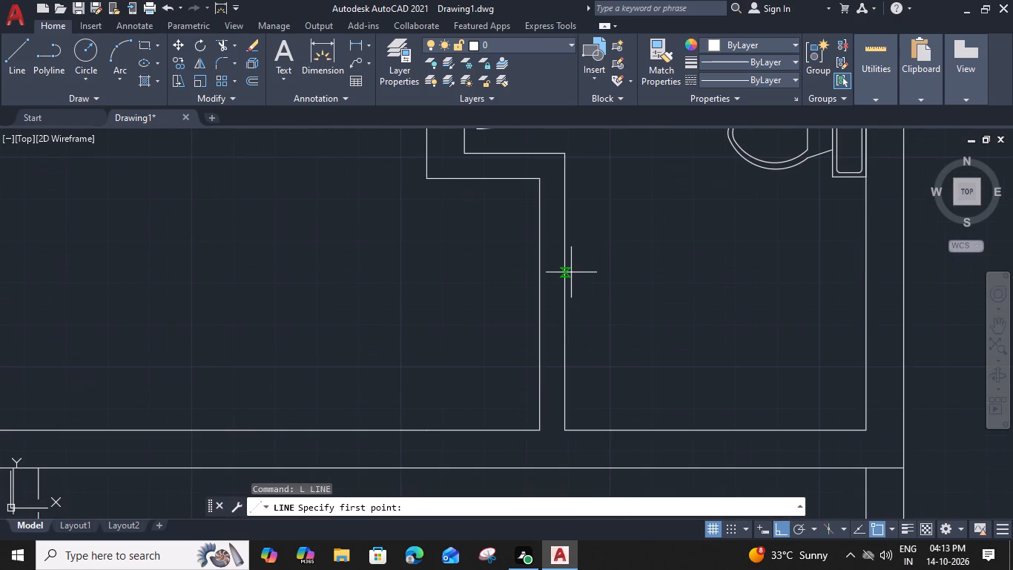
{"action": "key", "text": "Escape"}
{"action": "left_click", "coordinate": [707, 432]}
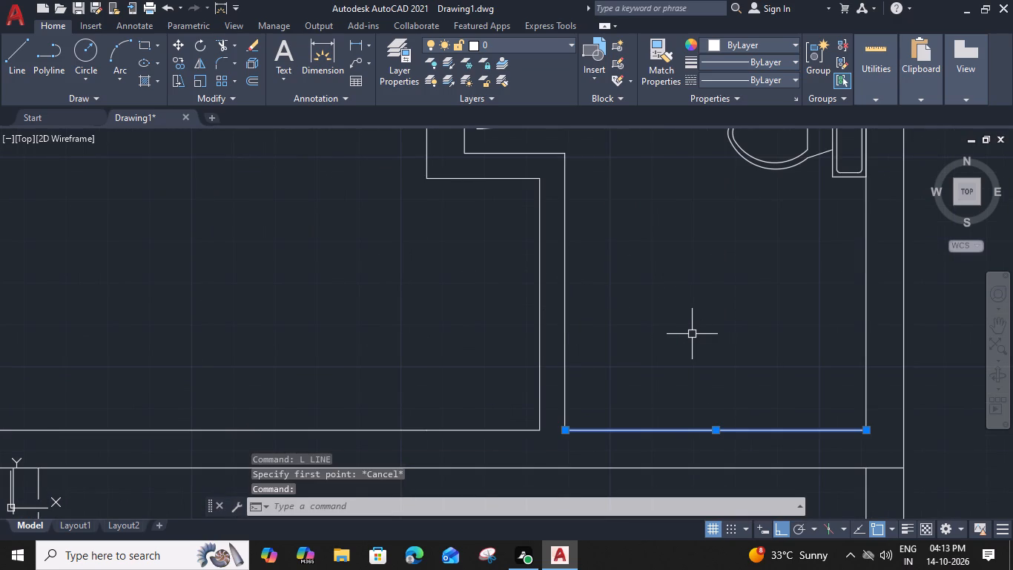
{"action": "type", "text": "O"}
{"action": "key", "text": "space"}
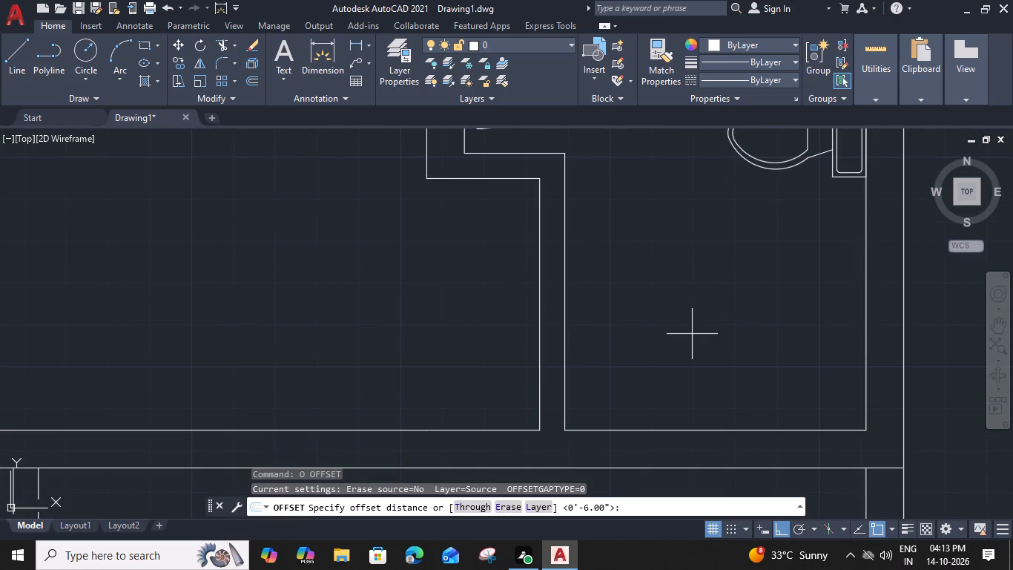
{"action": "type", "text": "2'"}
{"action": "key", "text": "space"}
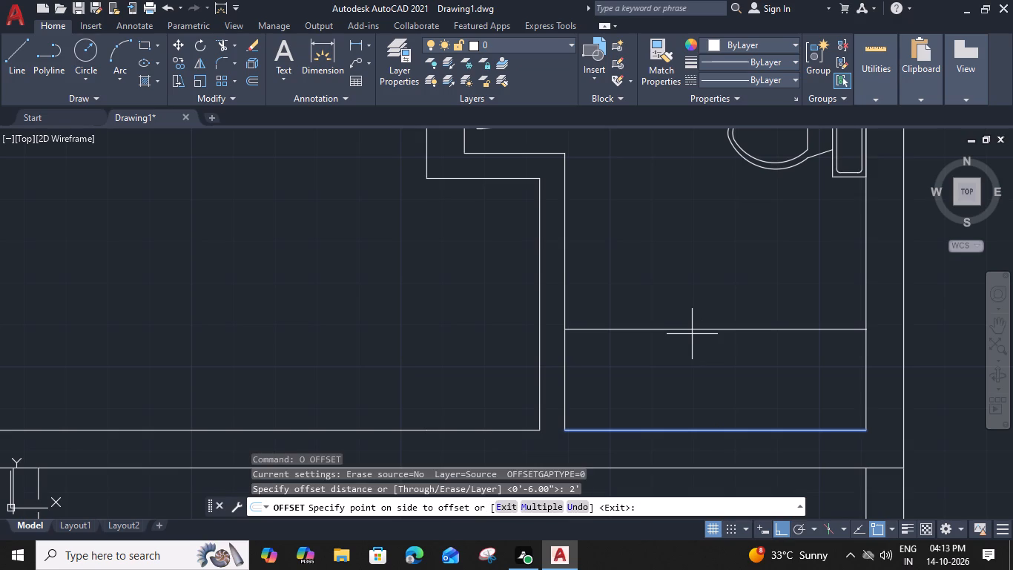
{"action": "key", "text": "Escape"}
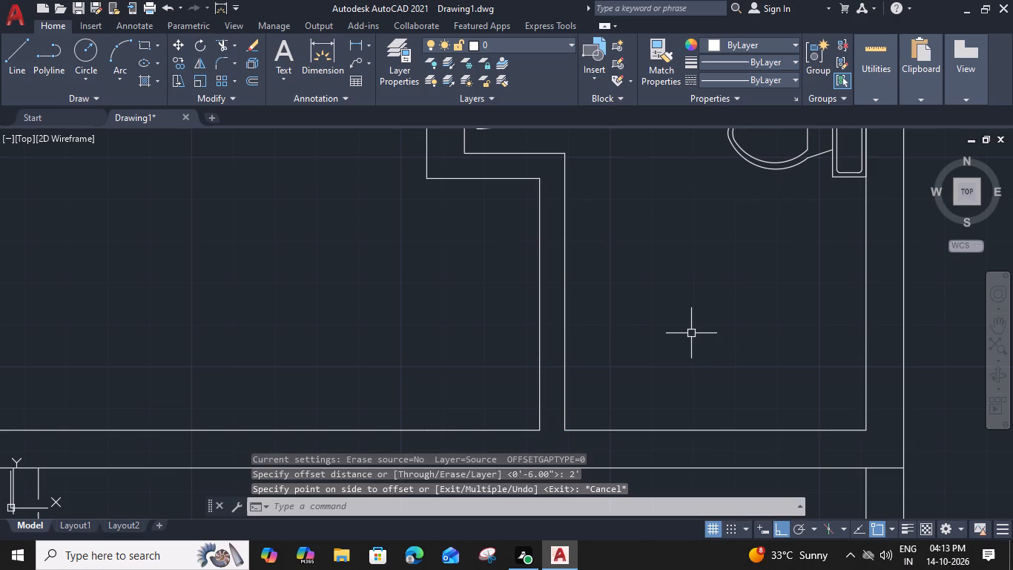
Offset the BATH's south inner wall line 2'11" to the north.
{"action": "left_click", "coordinate": [755, 427]}
{"action": "type", "text": "O"}
{"action": "key", "text": "space"}
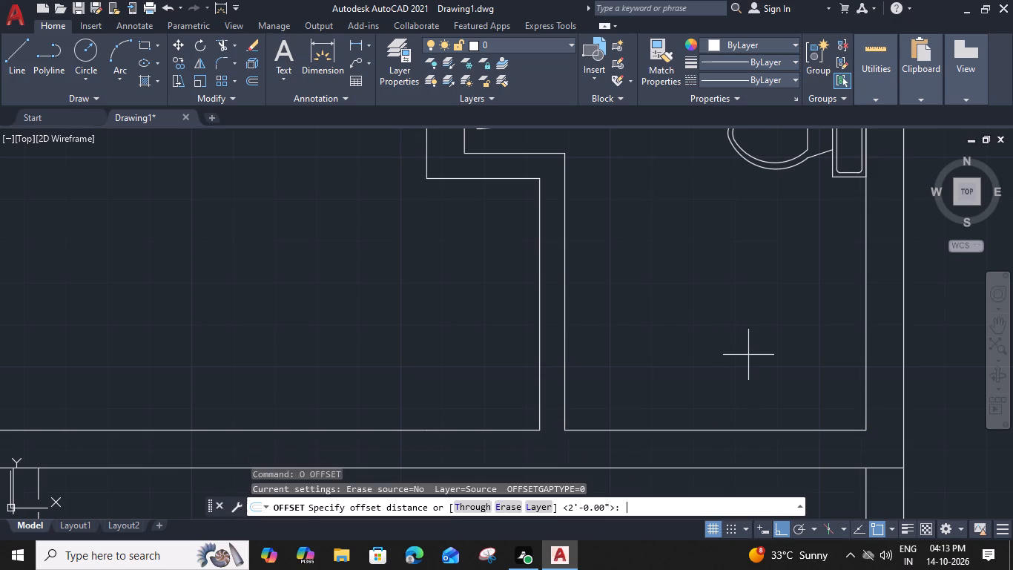
{"action": "type", "text": "2'11\""}
{"action": "key", "text": "Return"}
{"action": "left_click", "coordinate": [760, 300]}
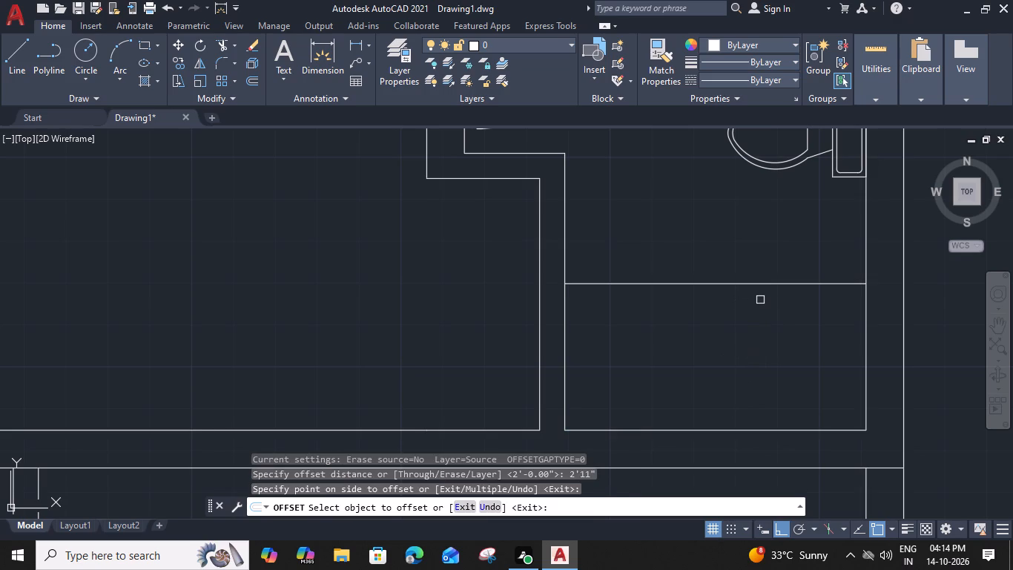
{"action": "key", "text": "Escape"}
Offset the new horizontal line across the BATH 3" to the north.
{"action": "left_click", "coordinate": [764, 284]}
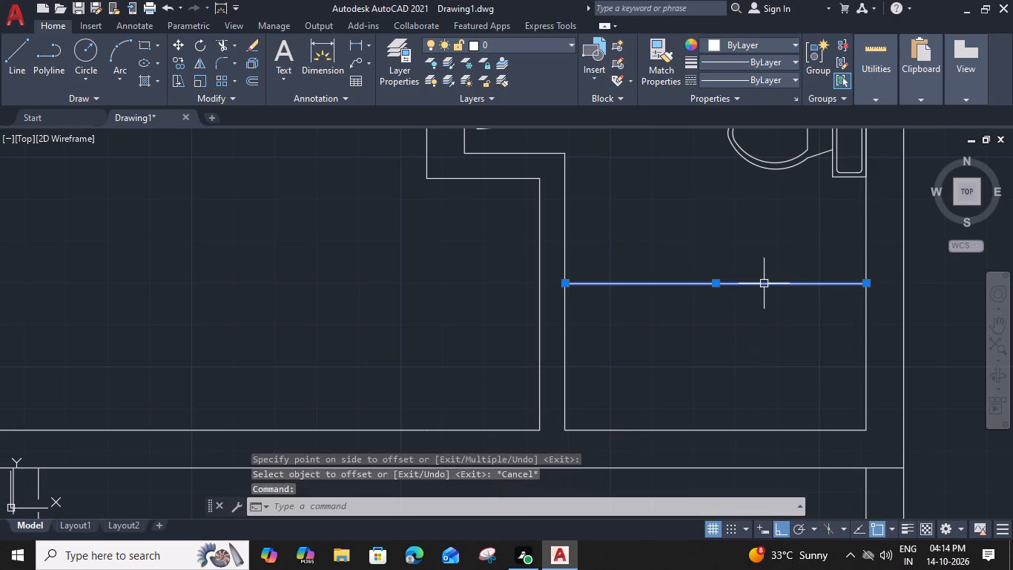
{"action": "type", "text": "O 3\""}
{"action": "key", "text": "Return"}
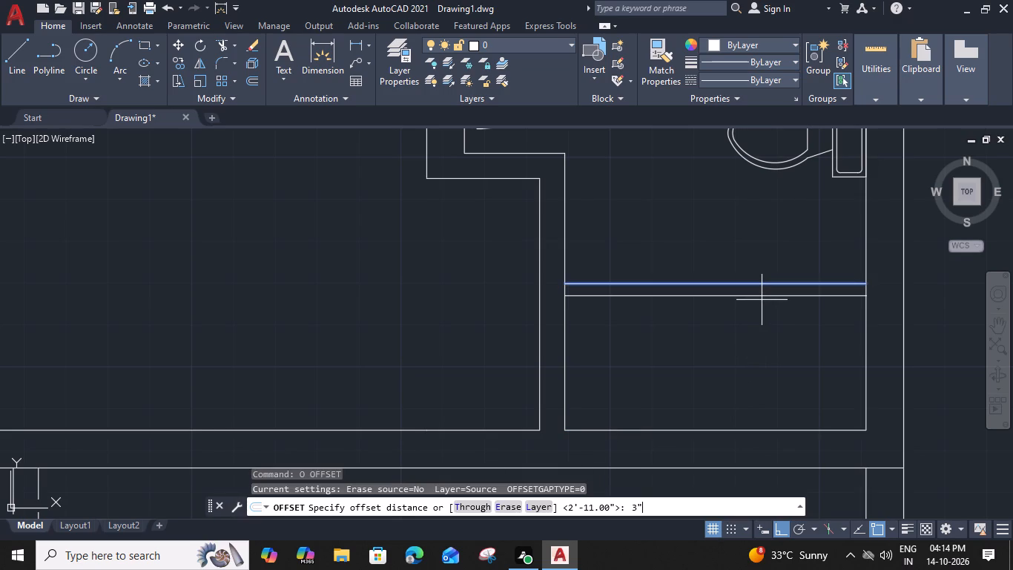
{"action": "left_click", "coordinate": [769, 205]}
{"action": "key", "text": "Escape"}
Move the BATH room label straight south, clear of the door swing and just above the double line.
{"action": "scroll", "coordinate": [769, 204], "scroll_direction": "down", "scroll_amount": 2}
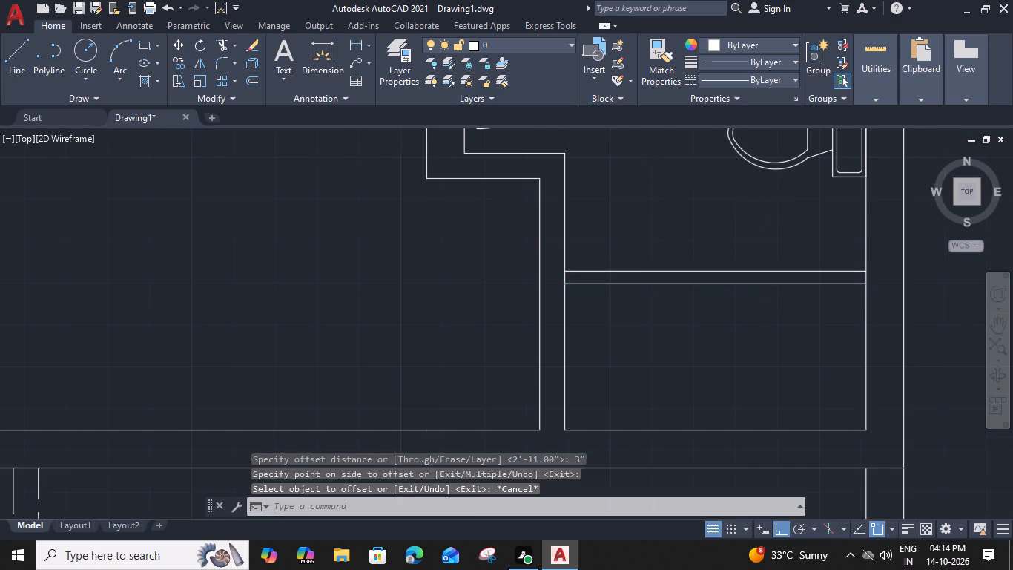
{"action": "middle_click_drag", "start_coordinate": [765, 204], "coordinate": [647, 306]}
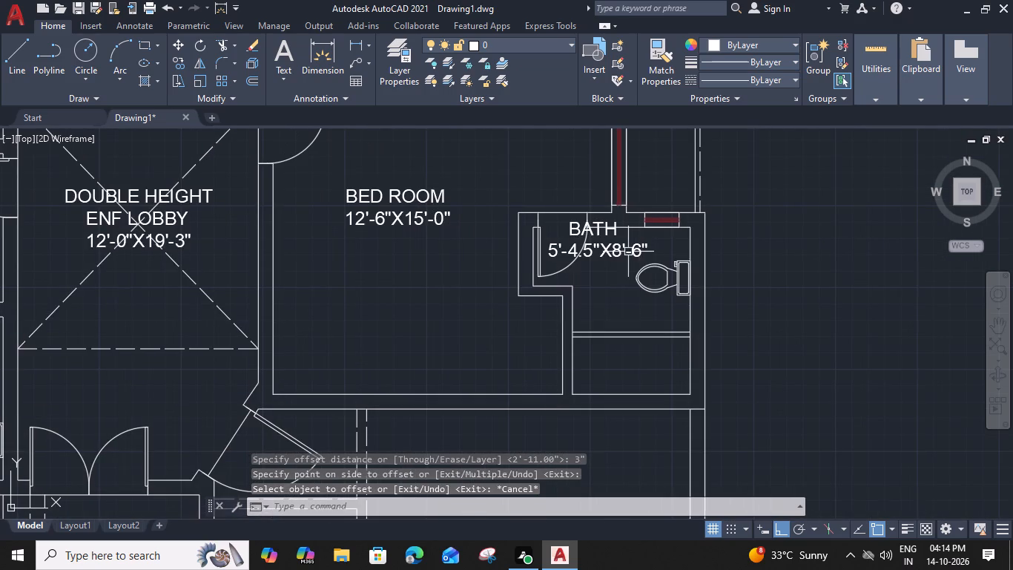
{"action": "left_click", "coordinate": [628, 251]}
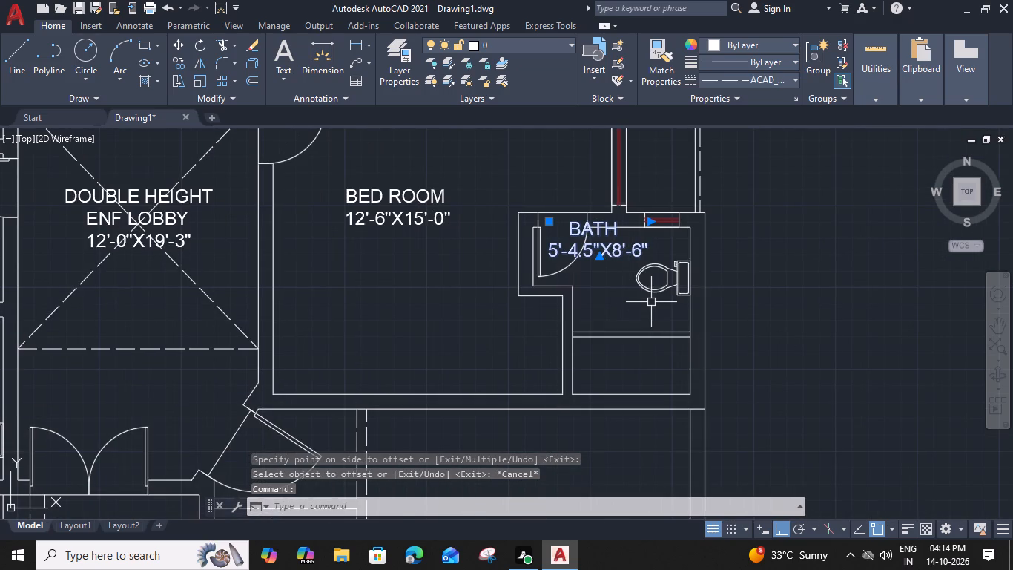
{"action": "type", "text": "M"}
{"action": "key", "text": "space"}
{"action": "scroll", "coordinate": [644, 243], "scroll_direction": "up", "scroll_amount": 2}
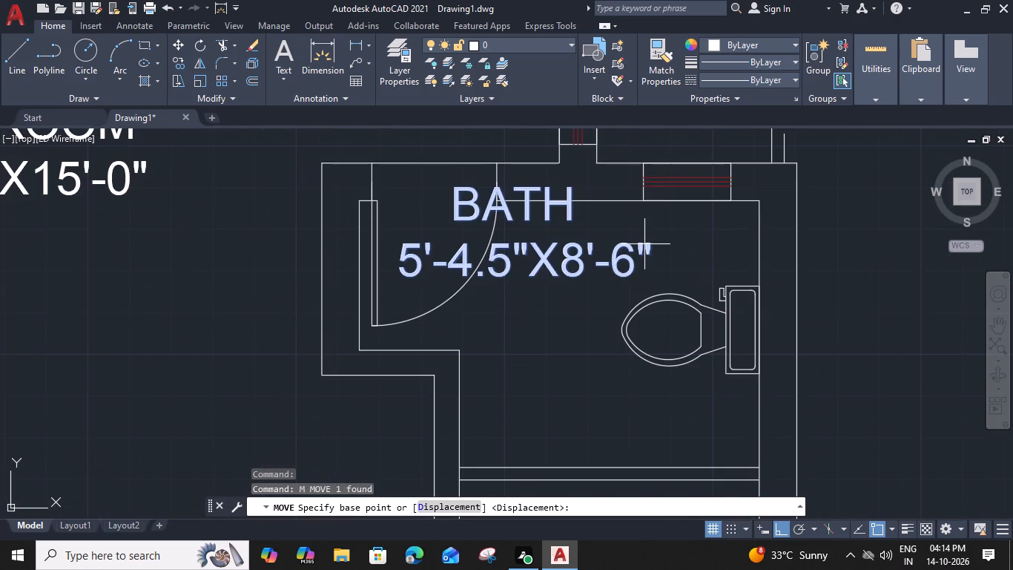
{"action": "left_click", "coordinate": [655, 275]}
{"action": "left_click", "coordinate": [676, 430]}
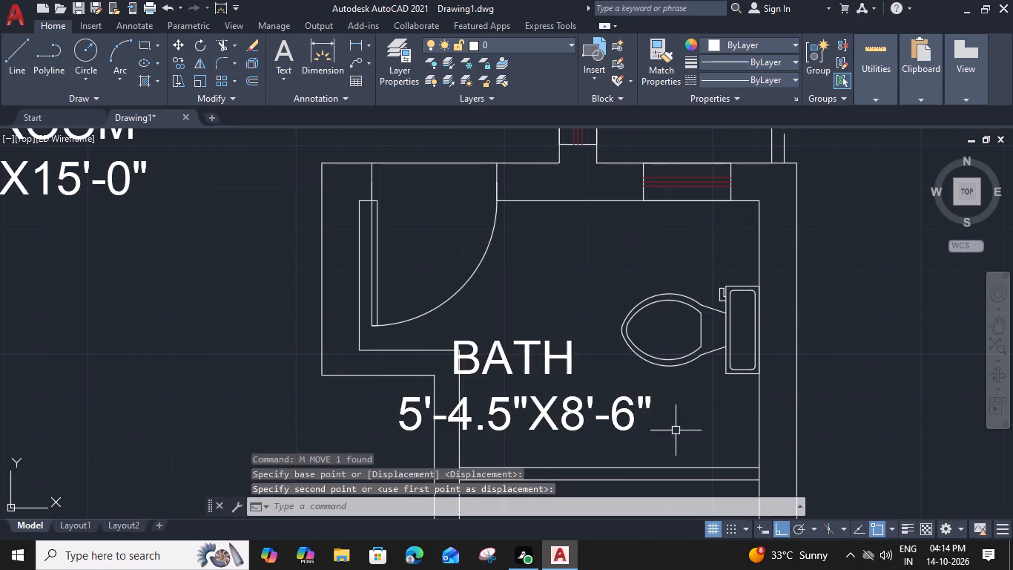
Set the BATH room label's text height to 6" and narrow its text box to fit the dimension line.
{"action": "middle_click_drag", "start_coordinate": [675, 427], "coordinate": [645, 341]}
{"action": "double_click", "coordinate": [604, 335]}
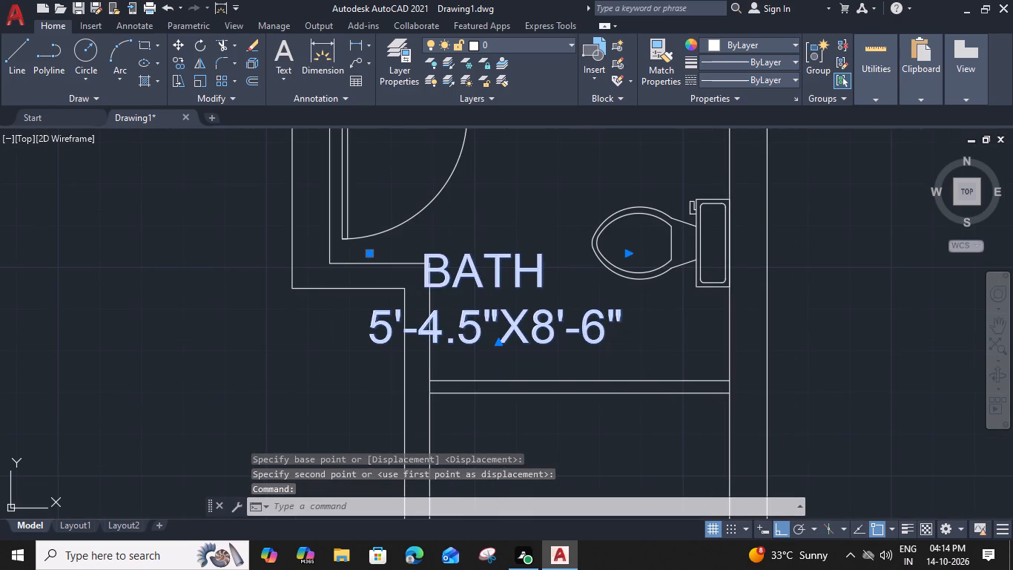
{"action": "middle_click_drag", "start_coordinate": [619, 206], "coordinate": [702, 186]}
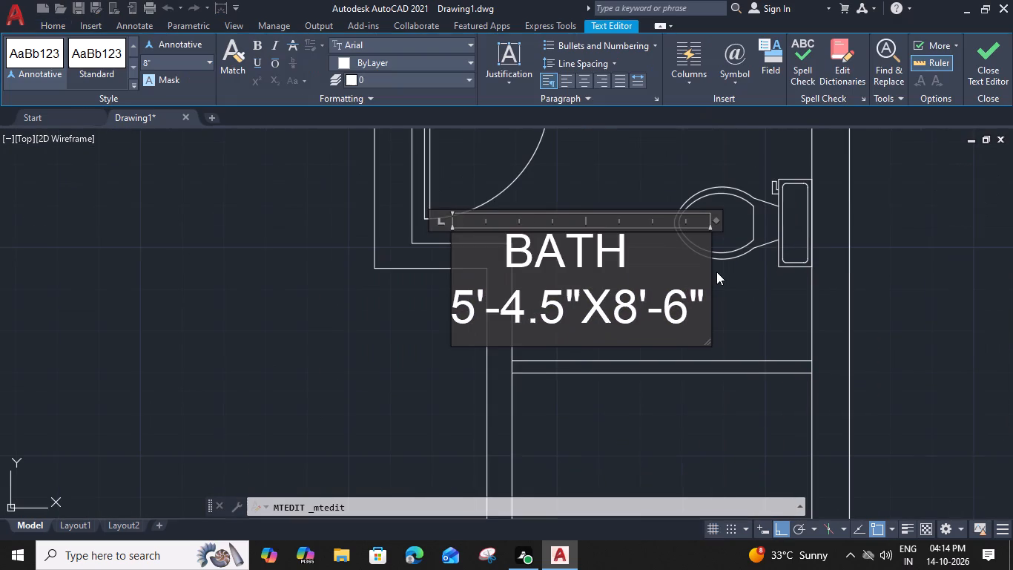
{"action": "left_click_drag", "start_coordinate": [706, 301], "coordinate": [447, 239]}
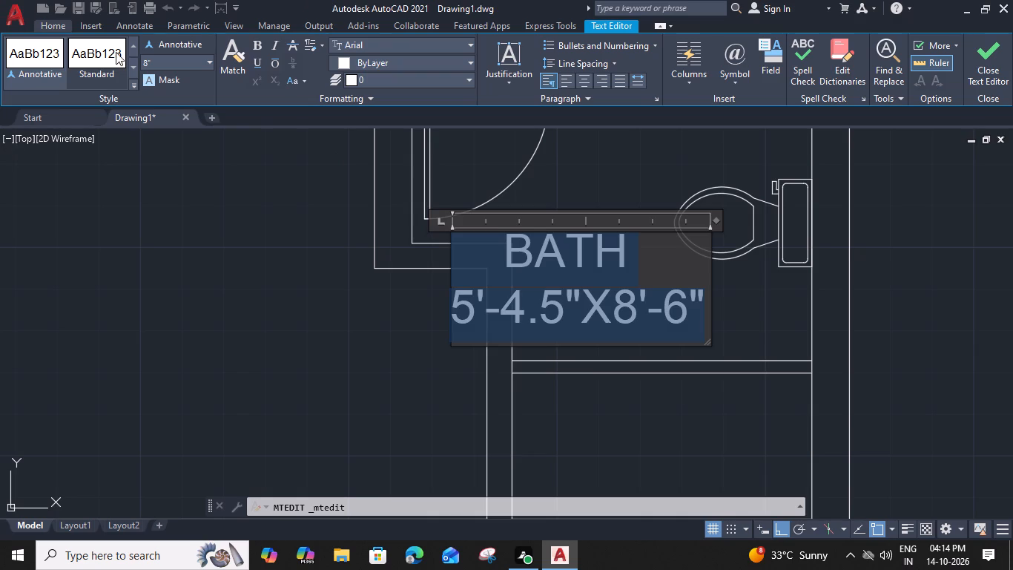
{"action": "left_click", "coordinate": [155, 65]}
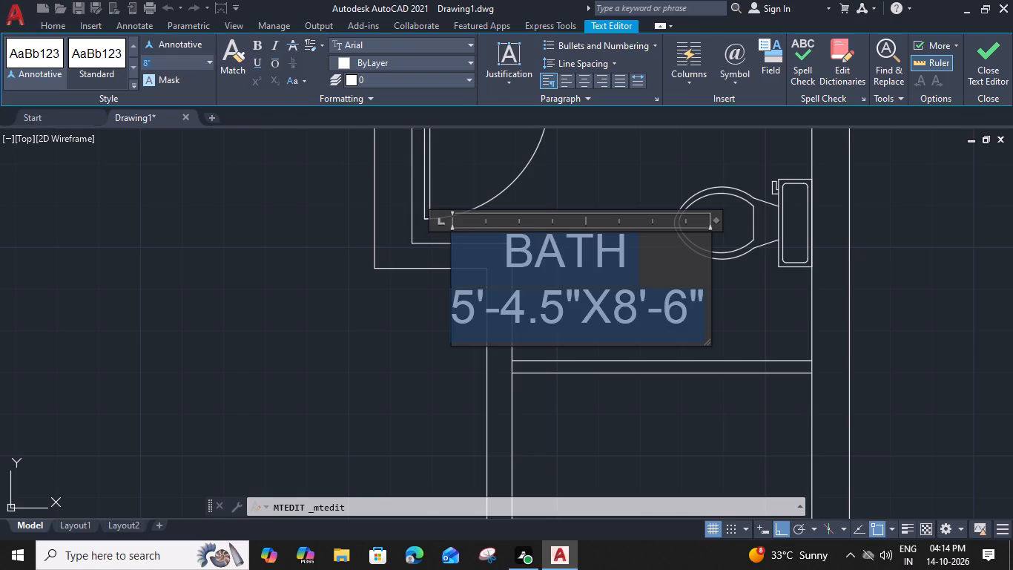
{"action": "key", "text": "6"}
{"action": "key", "text": "shift+quotedbl"}
{"action": "key", "text": "Return"}
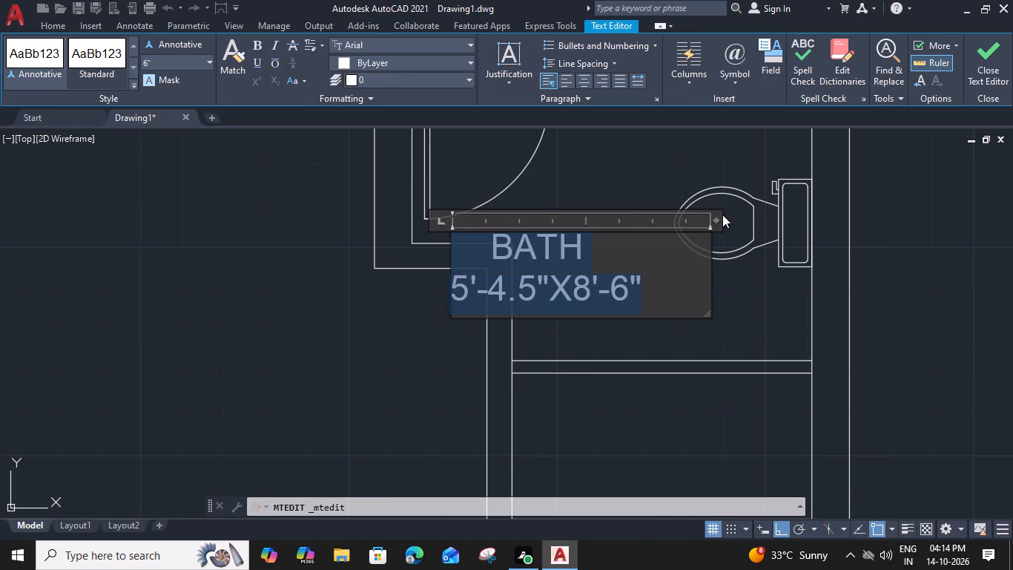
{"action": "left_click_drag", "start_coordinate": [717, 220], "coordinate": [650, 218]}
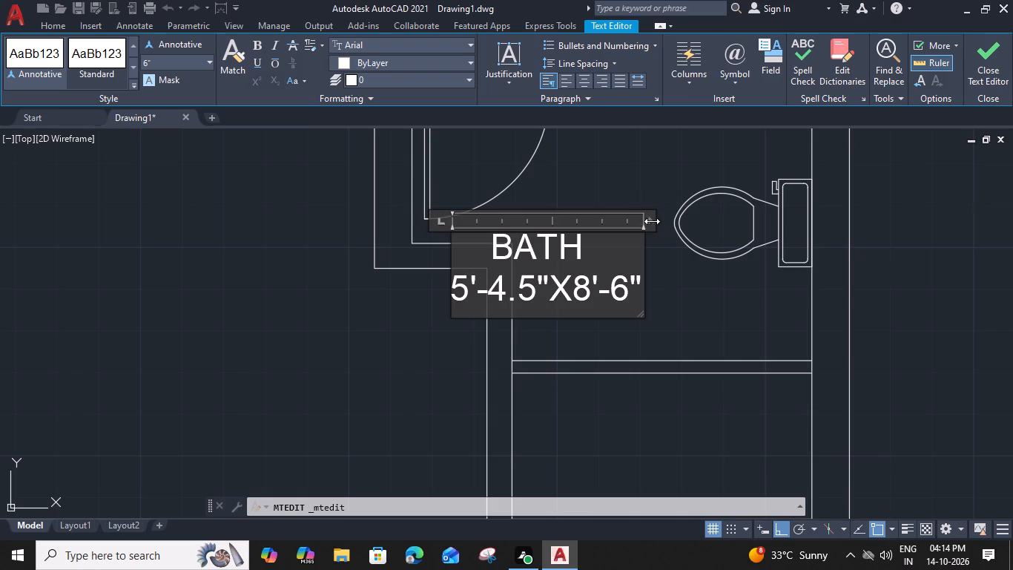
{"action": "left_click", "coordinate": [679, 298]}
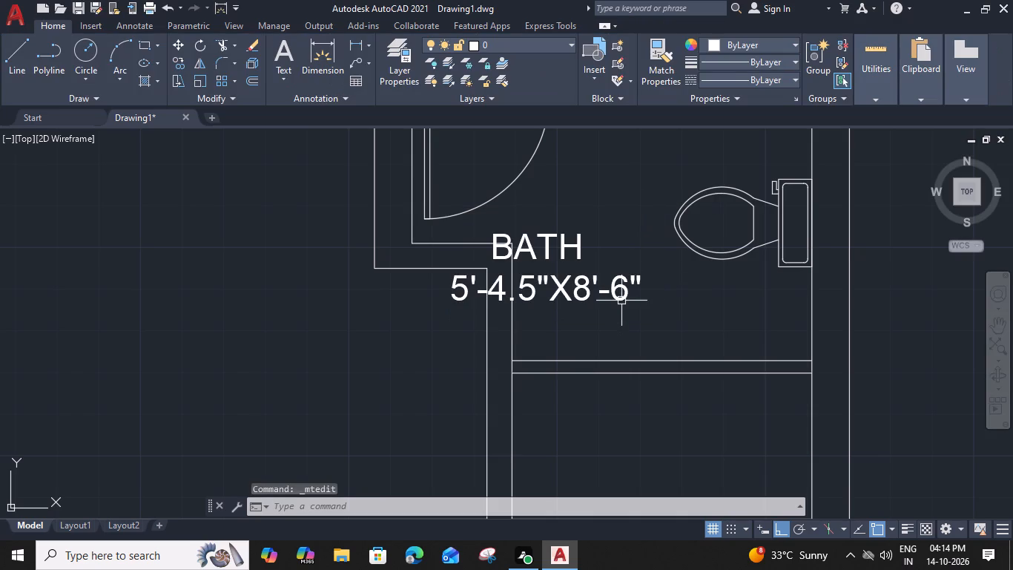
Move the BATH label straight east, clear of the stepped wall and inside the room.
{"action": "left_click", "coordinate": [621, 301]}
{"action": "type", "text": "M"}
{"action": "key", "text": "space"}
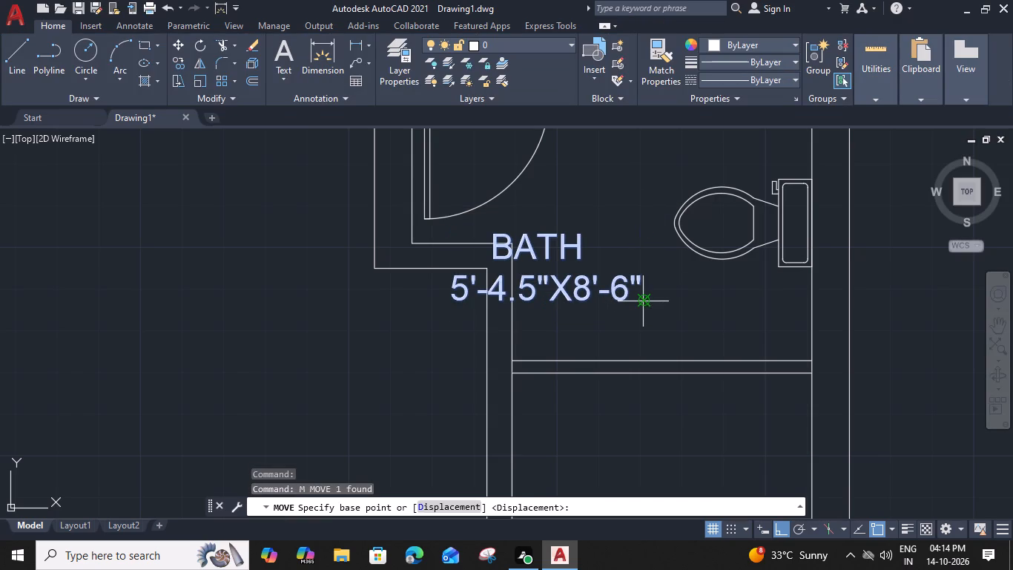
{"action": "left_click", "coordinate": [643, 303]}
{"action": "left_click", "coordinate": [723, 315]}
Copy the BATH label straight south into the area below the double line.
{"action": "scroll", "coordinate": [617, 324], "scroll_direction": "down", "scroll_amount": 1}
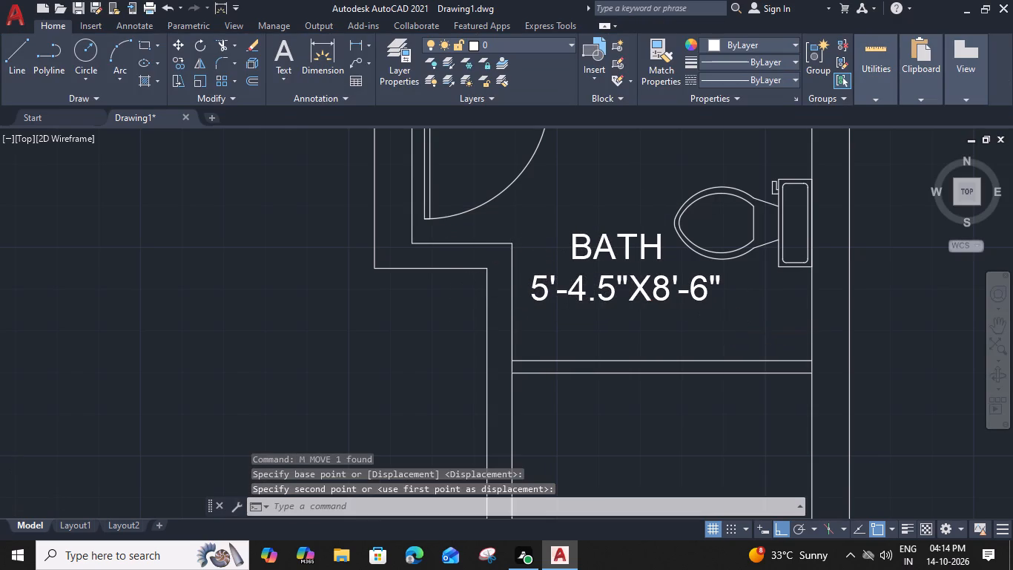
{"action": "middle_click_drag", "start_coordinate": [514, 381], "coordinate": [614, 350]}
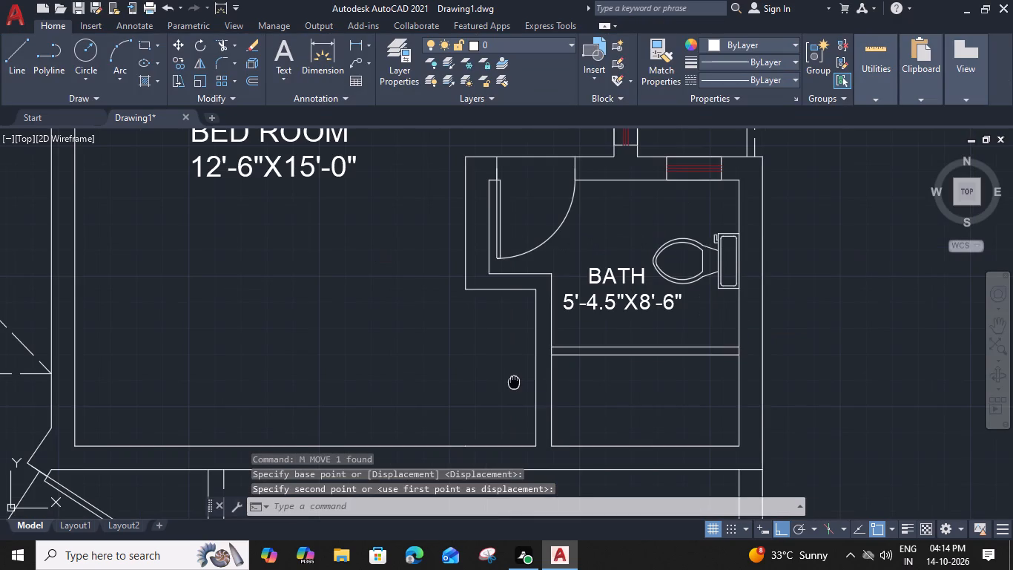
{"action": "left_click", "coordinate": [693, 269]}
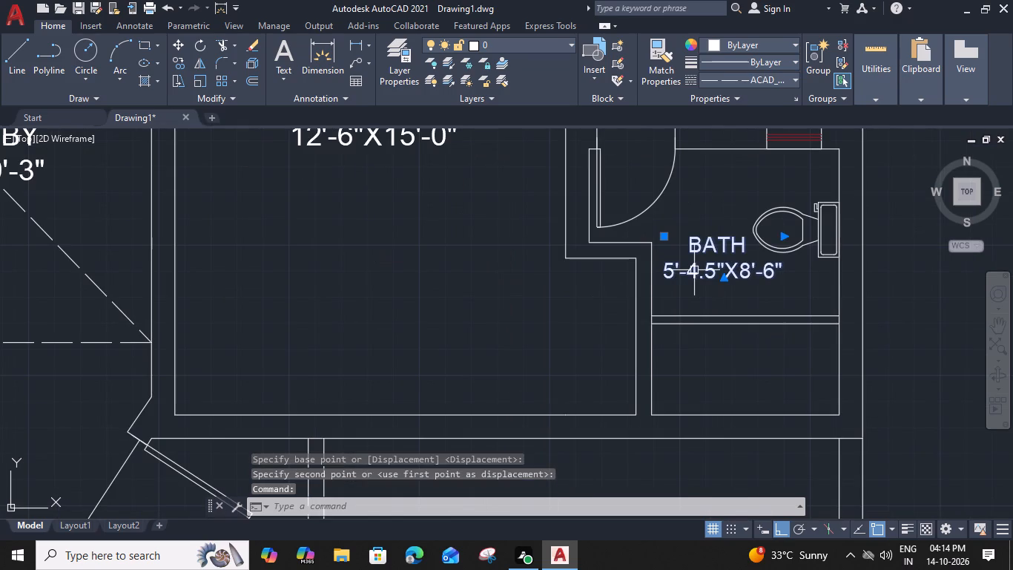
{"action": "key", "text": "c"}
{"action": "key", "text": "o"}
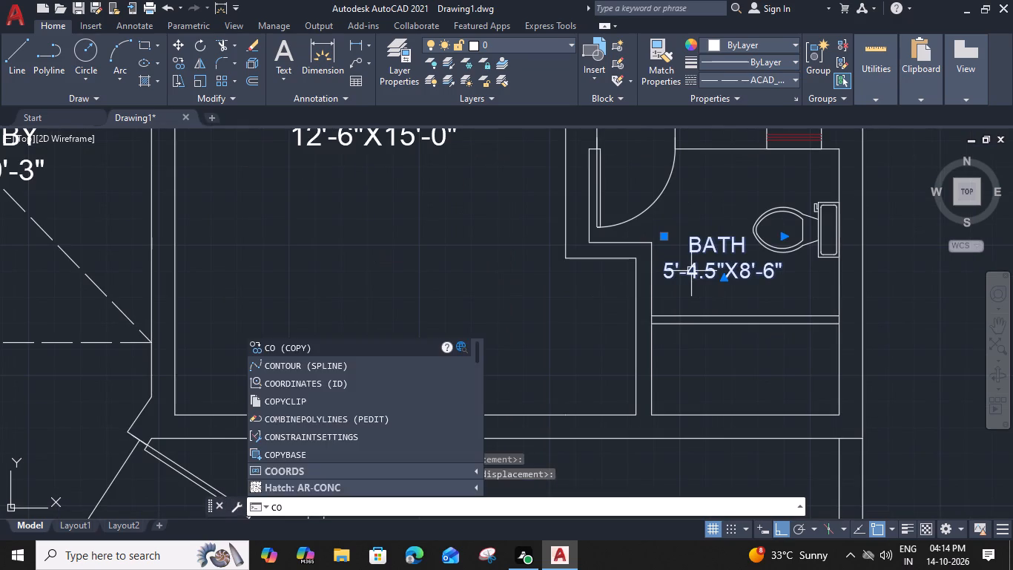
{"action": "key", "text": "space"}
{"action": "left_click", "coordinate": [667, 281]}
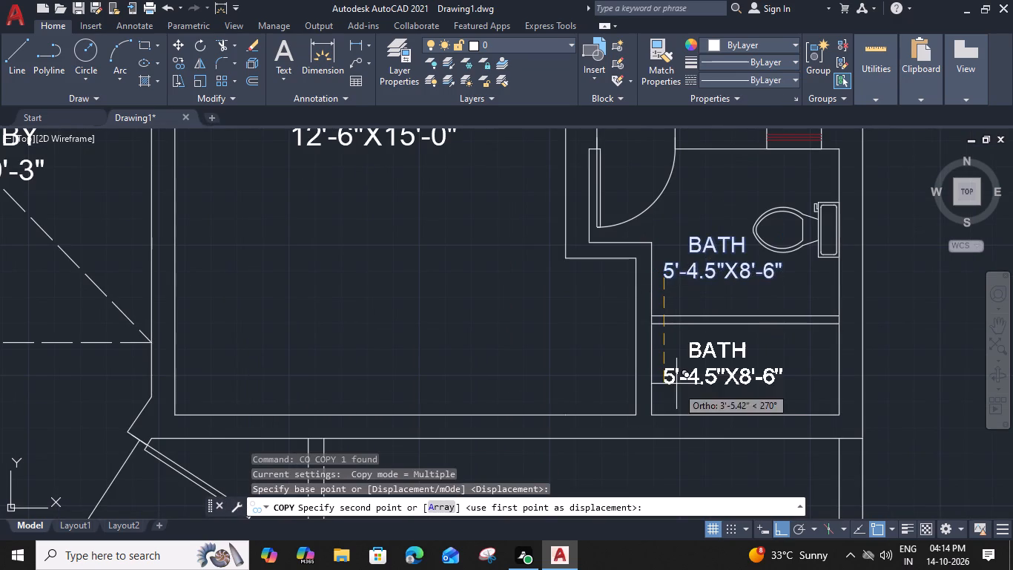
{"action": "left_click", "coordinate": [677, 387]}
{"action": "key", "text": "Escape"}
Replace the copied label's text with "S.C" and narrow its text box to fit.
{"action": "double_click", "coordinate": [690, 384]}
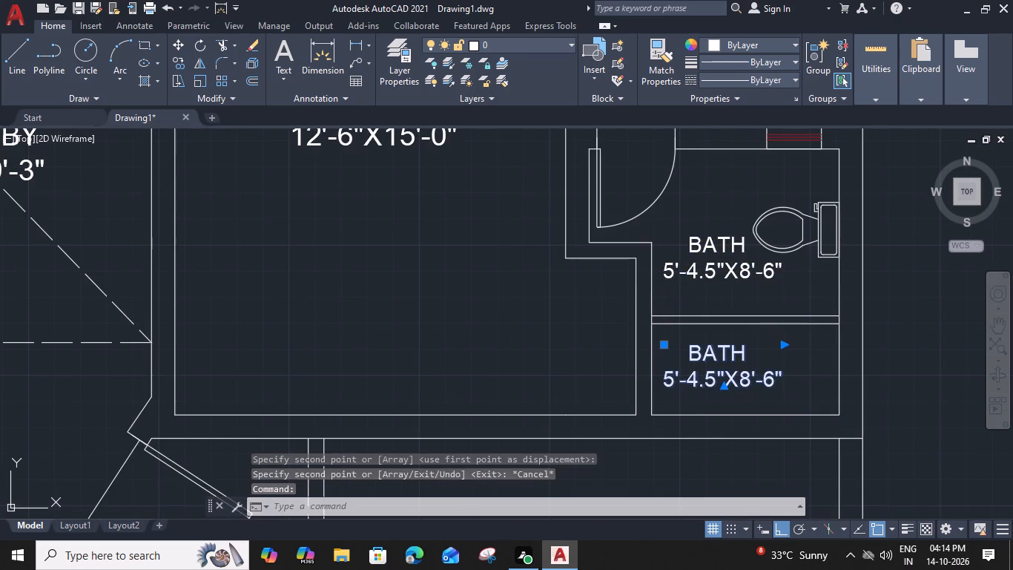
{"action": "left_click_drag", "start_coordinate": [780, 381], "coordinate": [650, 392]}
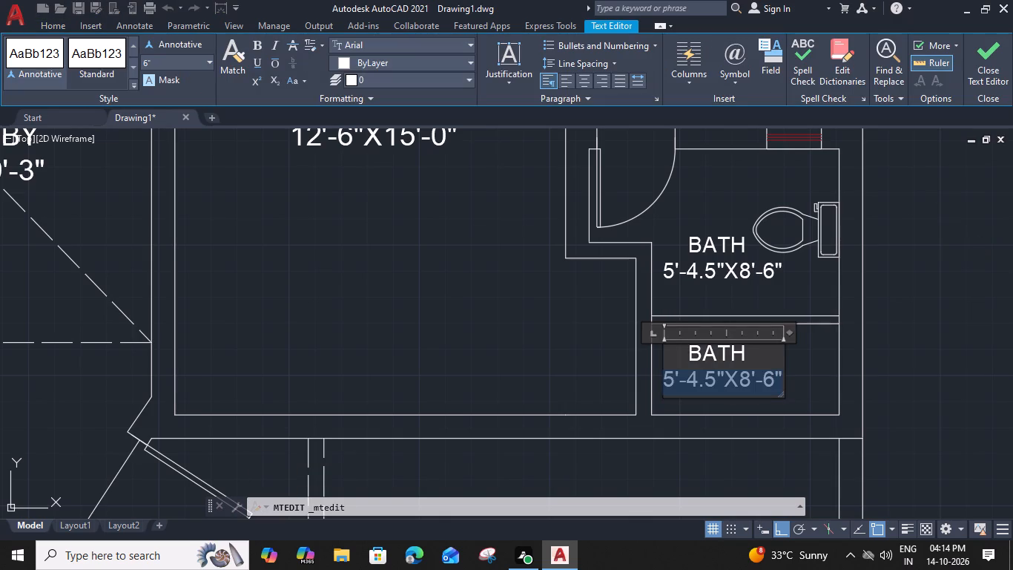
{"action": "left_click_drag", "start_coordinate": [650, 392], "coordinate": [619, 347]}
{"action": "key", "text": "s"}
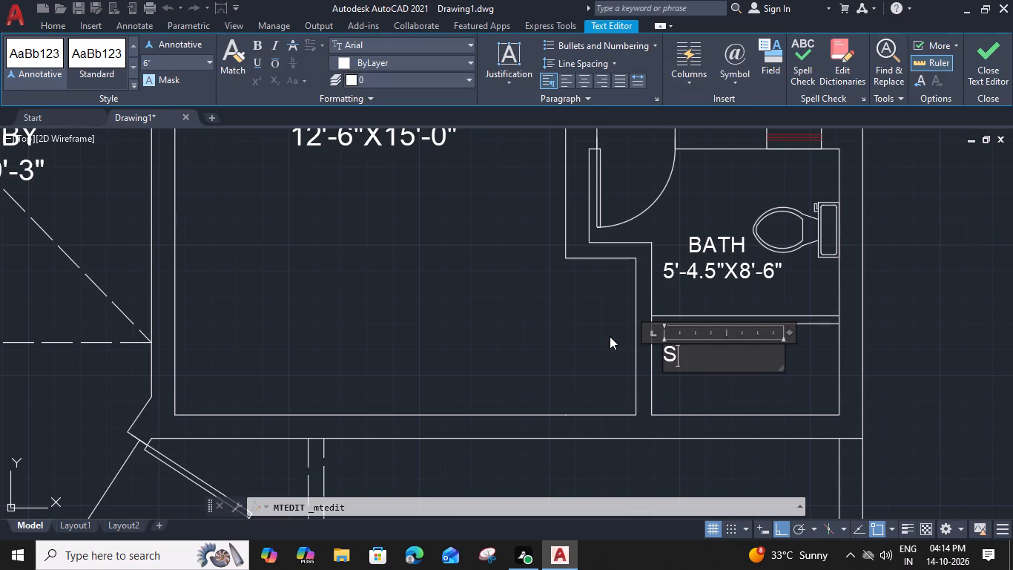
{"action": "type", "text": ".C"}
{"action": "left_click_drag", "start_coordinate": [790, 333], "coordinate": [712, 331]}
{"action": "left_click", "coordinate": [732, 366]}
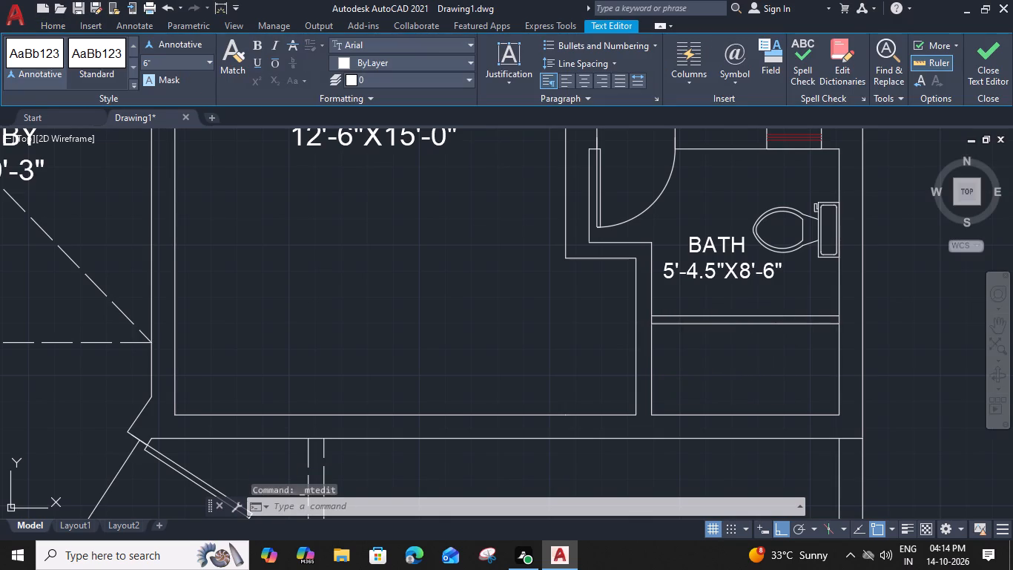
Move the S.C label about 2'-1" east, toward the middle of the BATH's south area.
{"action": "left_click", "coordinate": [695, 357]}
{"action": "type", "text": "M"}
{"action": "key", "text": "space"}
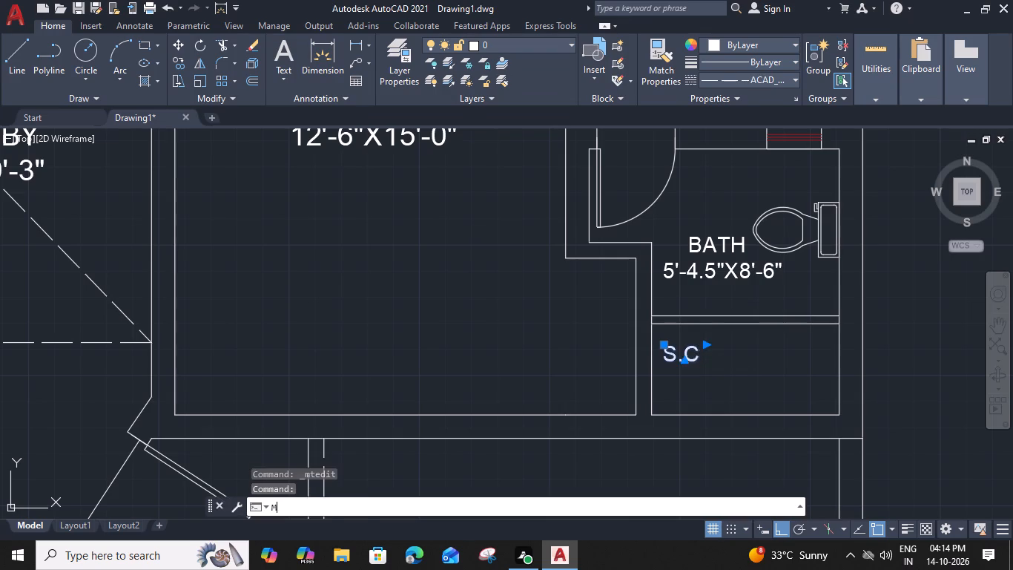
{"action": "left_click", "coordinate": [702, 365]}
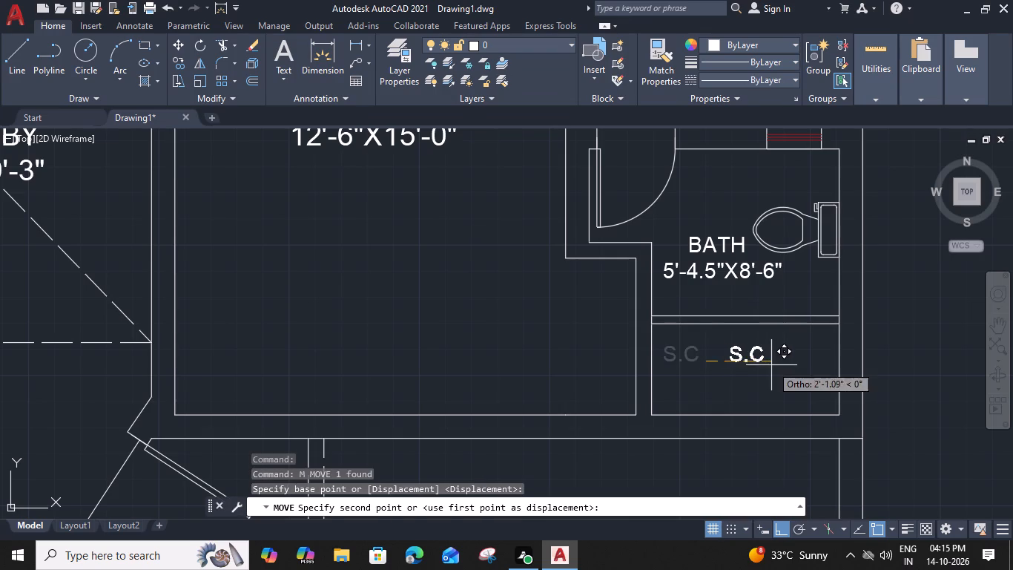
{"action": "left_click", "coordinate": [772, 365]}
Copy the S.C label to the corner enclosure of the 9'-6"X8'-4.5" BATH in the northeast.
{"action": "left_click", "coordinate": [741, 362]}
{"action": "key", "text": "c"}
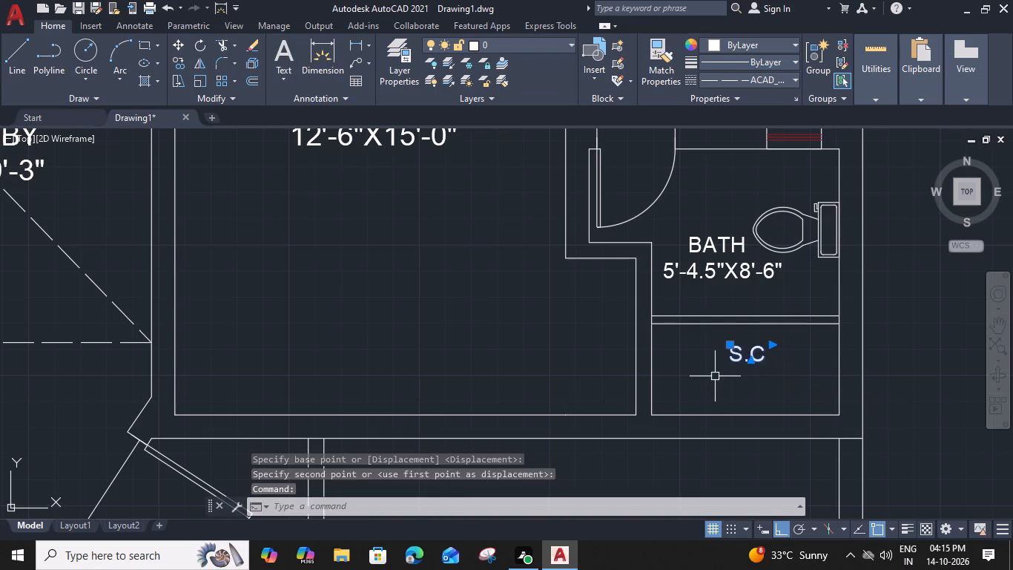
{"action": "key", "text": "o"}
{"action": "key", "text": "space"}
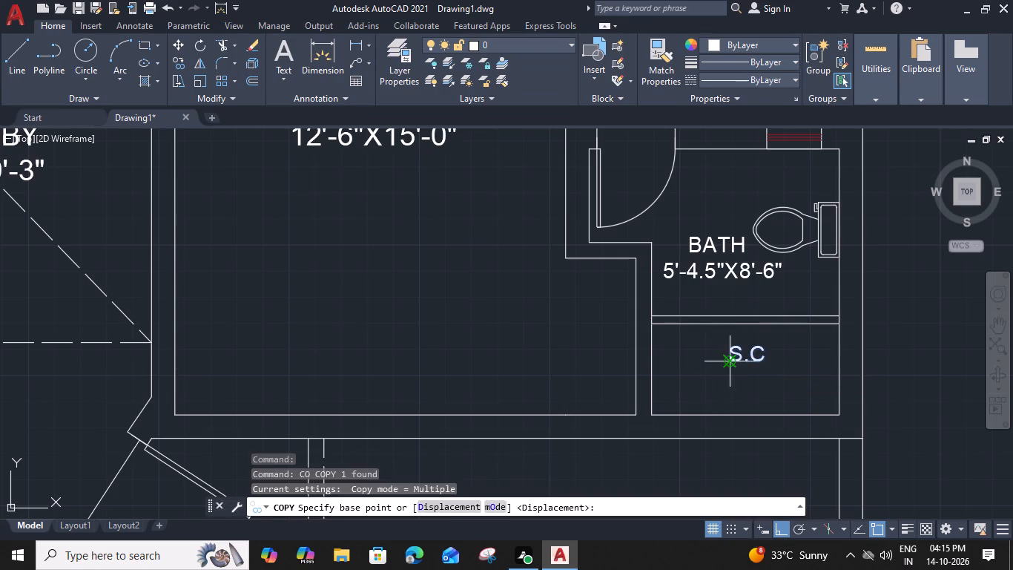
{"action": "left_click", "coordinate": [731, 361]}
{"action": "scroll", "coordinate": [730, 359], "scroll_direction": "down", "scroll_amount": 2}
{"action": "middle_click_drag", "start_coordinate": [726, 243], "coordinate": [735, 341]}
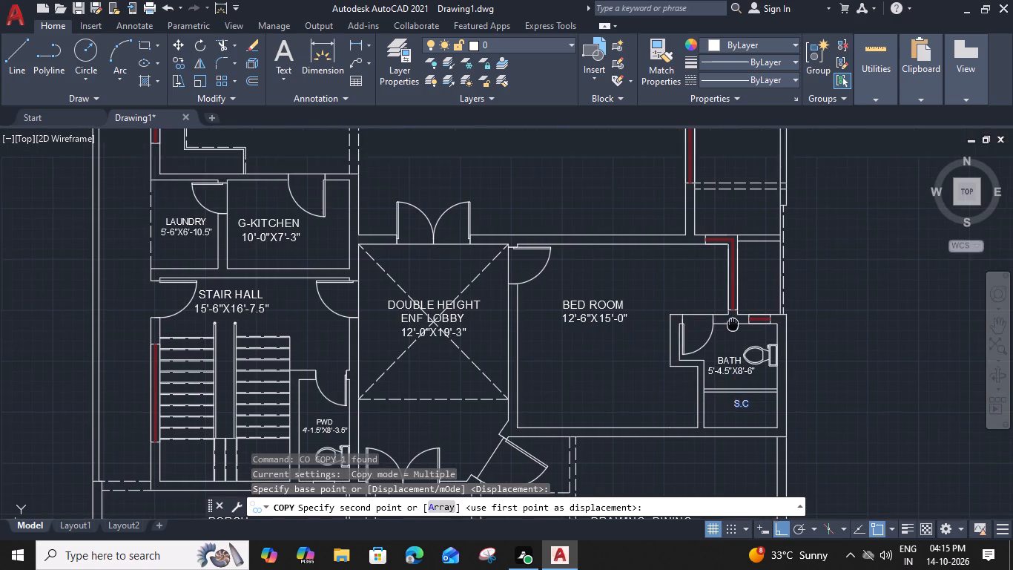
{"action": "middle_click_drag", "start_coordinate": [735, 341], "coordinate": [744, 415]}
{"action": "middle_click_drag", "start_coordinate": [750, 230], "coordinate": [705, 442]}
{"action": "middle_click_drag", "start_coordinate": [701, 246], "coordinate": [687, 430]}
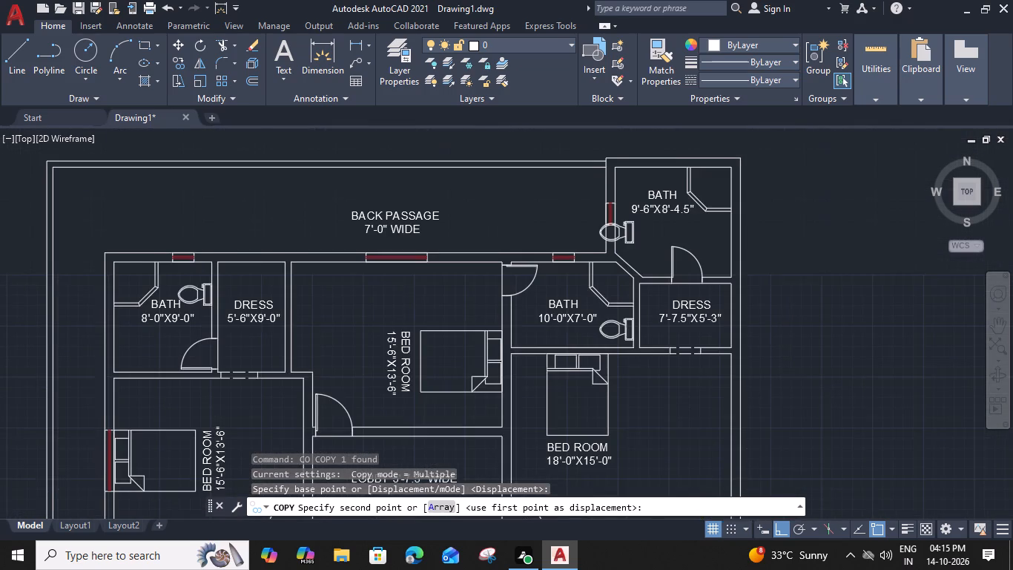
{"action": "scroll", "coordinate": [709, 186], "scroll_direction": "up", "scroll_amount": 3}
{"action": "left_click", "coordinate": [766, 256]}
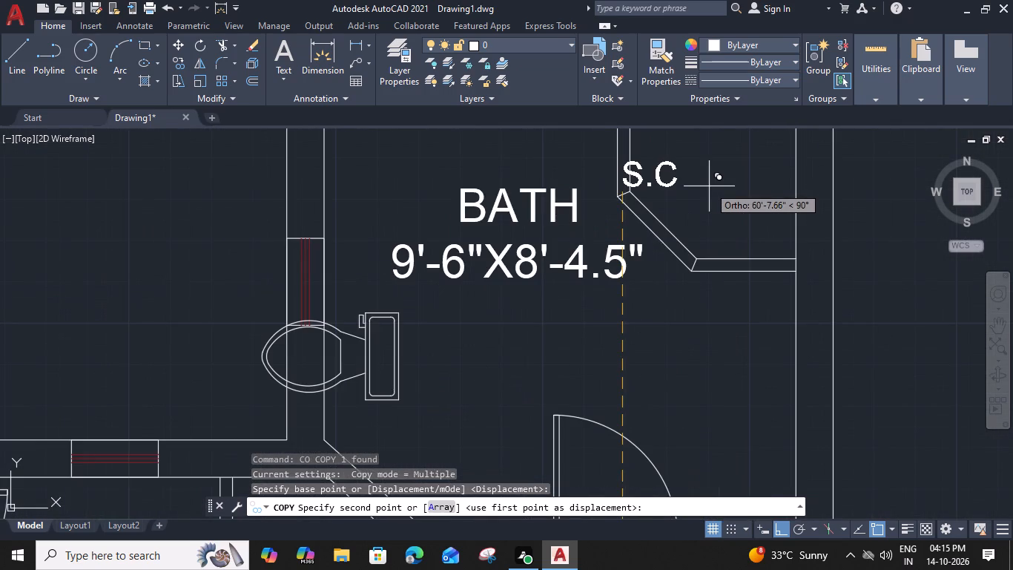
{"action": "key", "text": "Escape"}
Move the copied S.C label about 11" west and about 1'-7" north into the corner enclosure.
{"action": "left_click", "coordinate": [770, 242]}
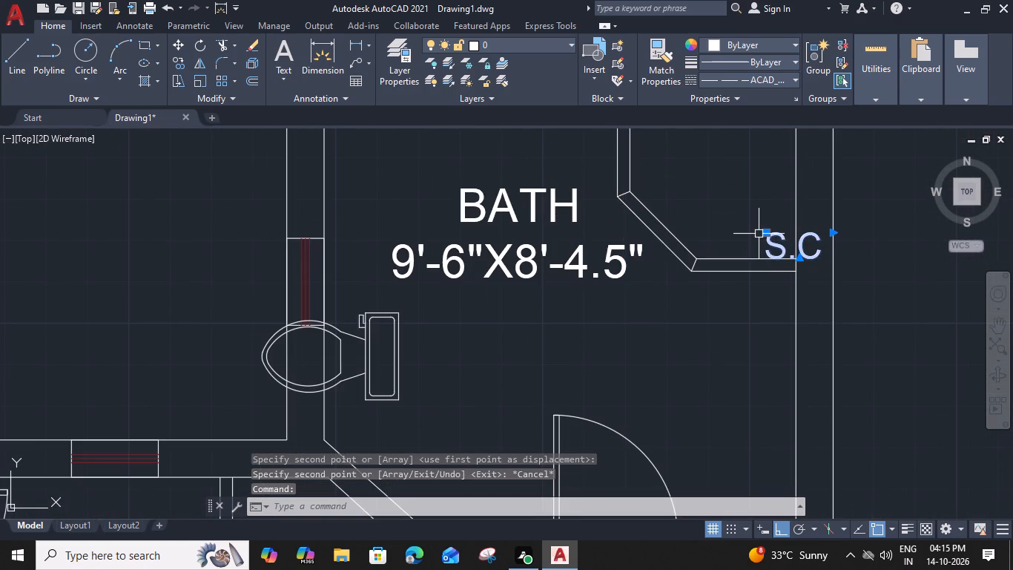
{"action": "type", "text": "M"}
{"action": "key", "text": "space"}
{"action": "left_click", "coordinate": [765, 241]}
{"action": "left_click", "coordinate": [721, 230]}
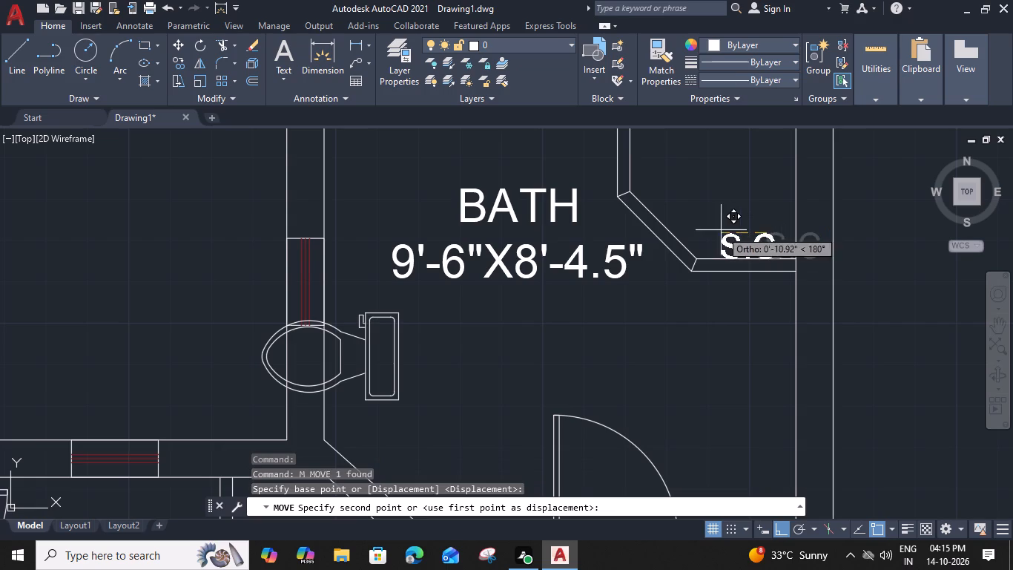
{"action": "left_click", "coordinate": [726, 240]}
{"action": "type", "text": "M"}
{"action": "key", "text": "space"}
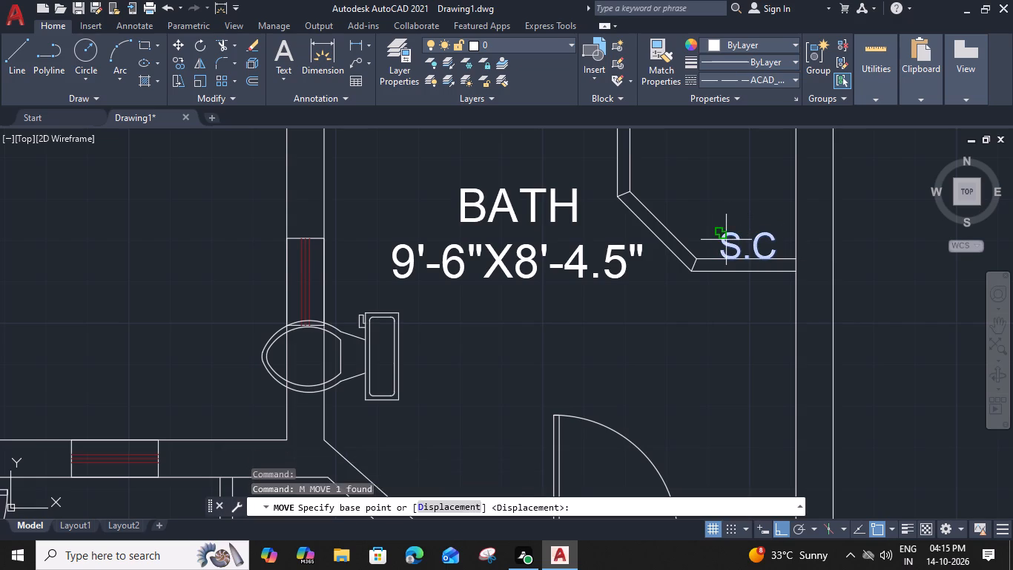
{"action": "left_click", "coordinate": [724, 229]}
{"action": "middle_click_drag", "start_coordinate": [700, 161], "coordinate": [718, 246]}
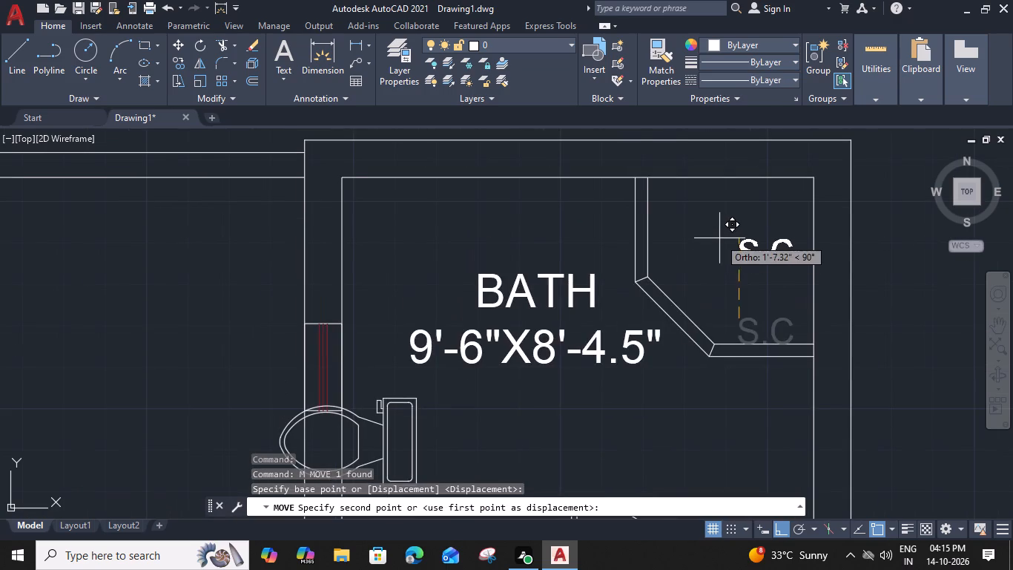
{"action": "left_click", "coordinate": [719, 238]}
{"action": "key", "text": "Escape"}
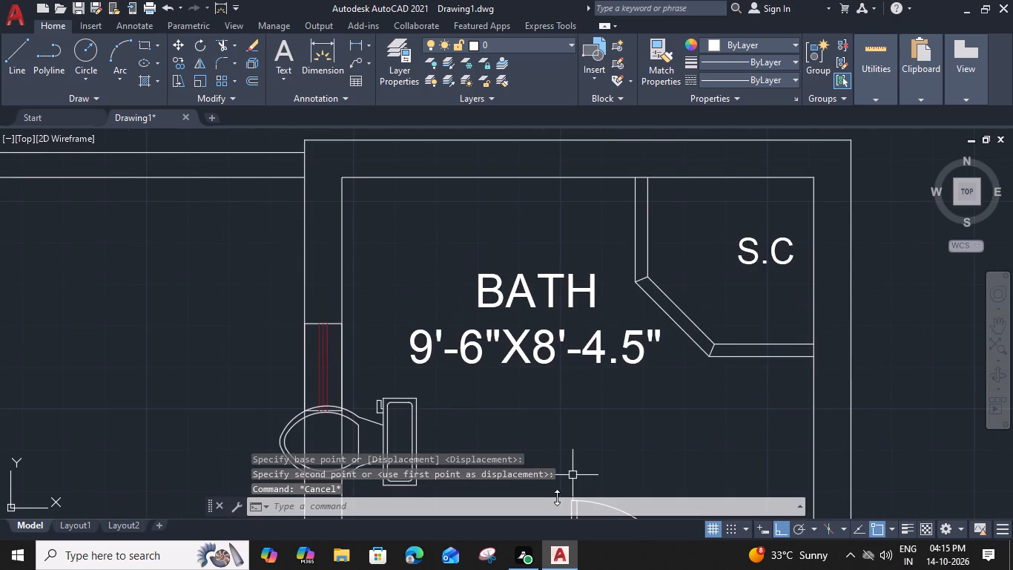
Move the S.C label slightly west to centre it within the corner enclosure.
{"action": "left_click", "coordinate": [748, 255]}
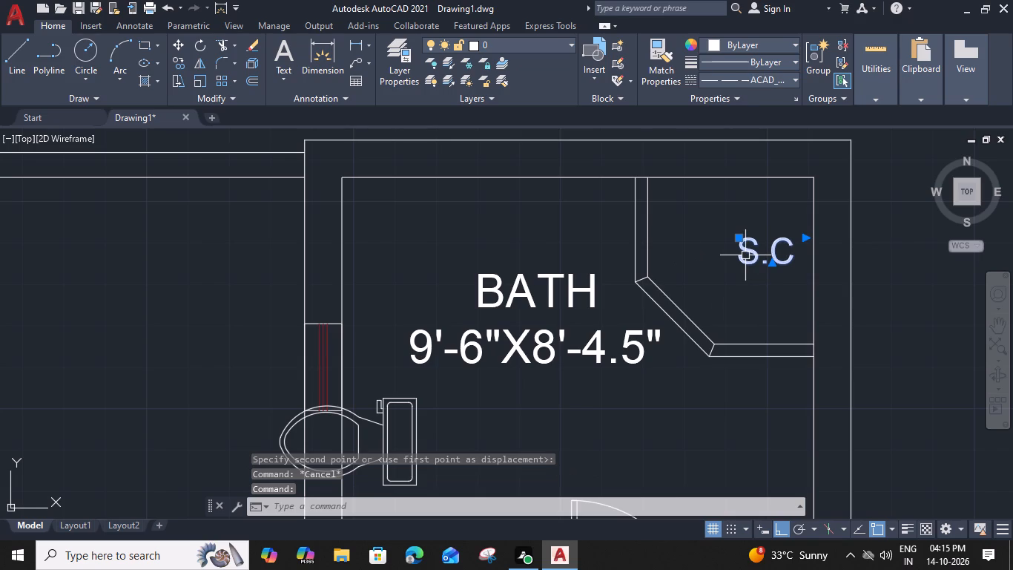
{"action": "key", "text": "m"}
{"action": "key", "text": "space"}
{"action": "left_click", "coordinate": [741, 261]}
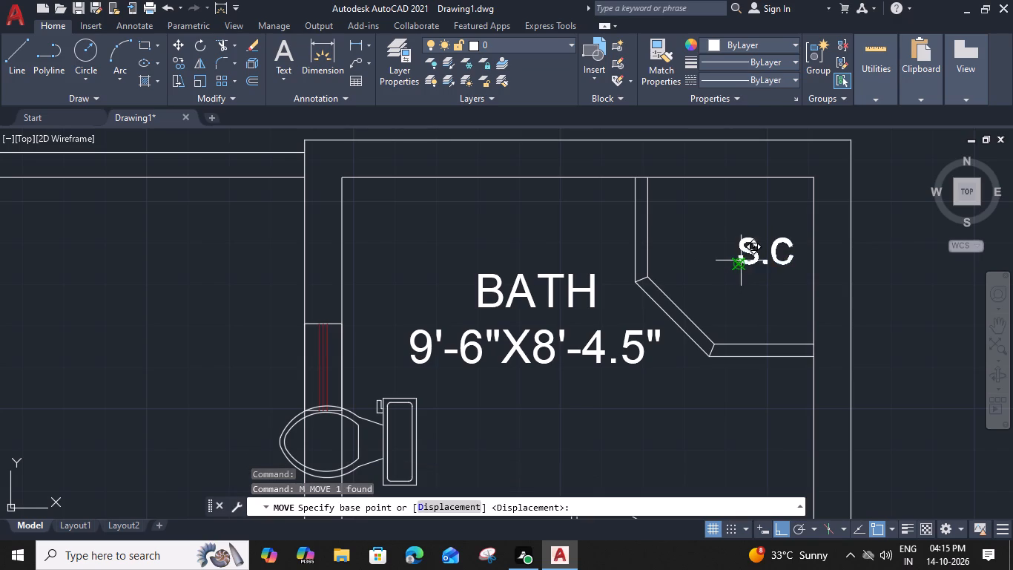
{"action": "left_click", "coordinate": [708, 268]}
Set the text height of the S.C label in the 9'-6"X8'-4.5" BATH's corner enclosure to 8".
{"action": "double_click", "coordinate": [714, 263]}
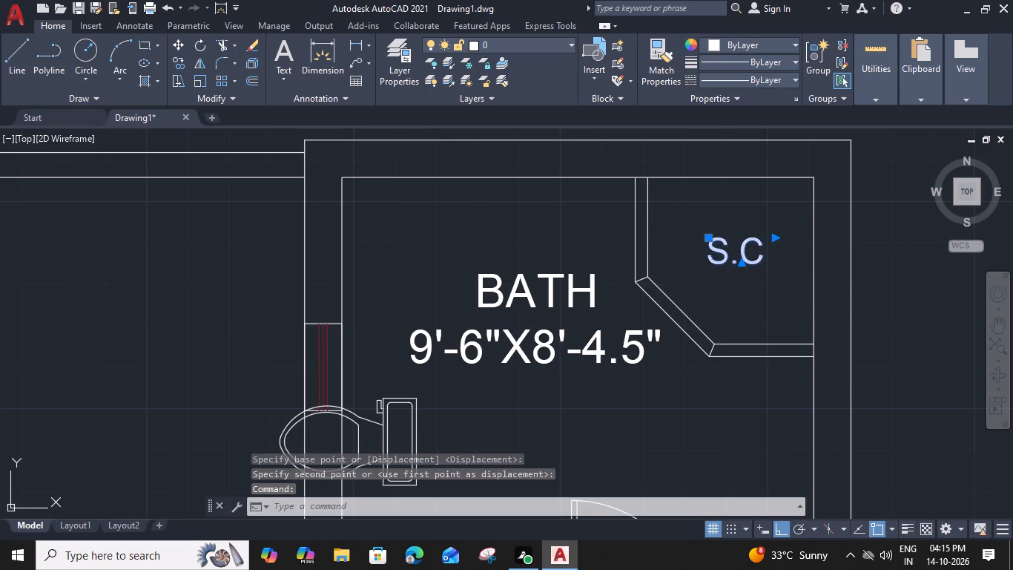
{"action": "scroll", "coordinate": [759, 262], "scroll_direction": "up", "scroll_amount": 2}
{"action": "left_click_drag", "start_coordinate": [767, 261], "coordinate": [662, 287]}
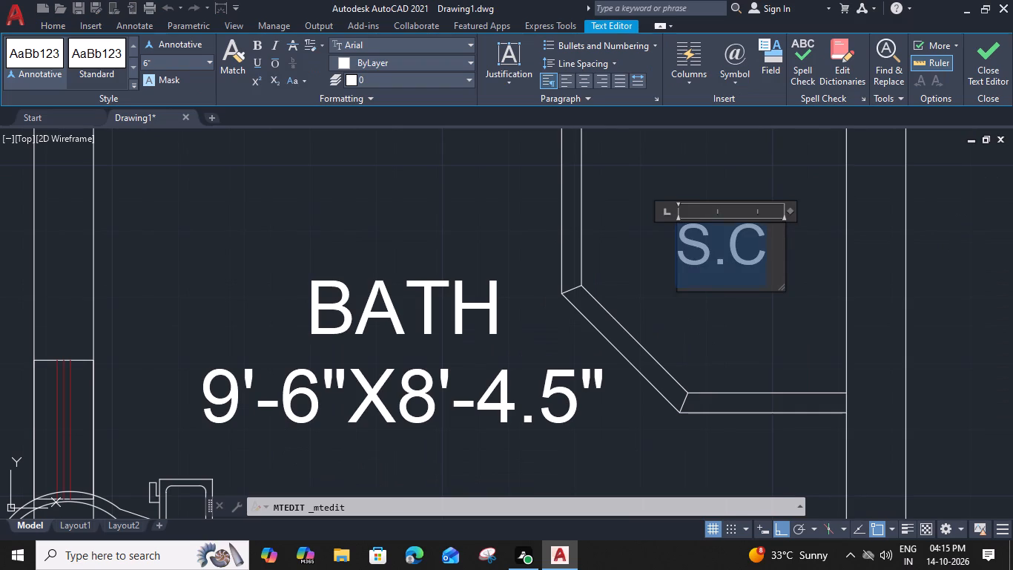
{"action": "left_click_drag", "start_coordinate": [662, 287], "coordinate": [646, 281]}
{"action": "left_click", "coordinate": [183, 60]}
{"action": "key", "text": "8"}
{"action": "key", "text": "shift+quotedbl"}
{"action": "key", "text": "Return"}
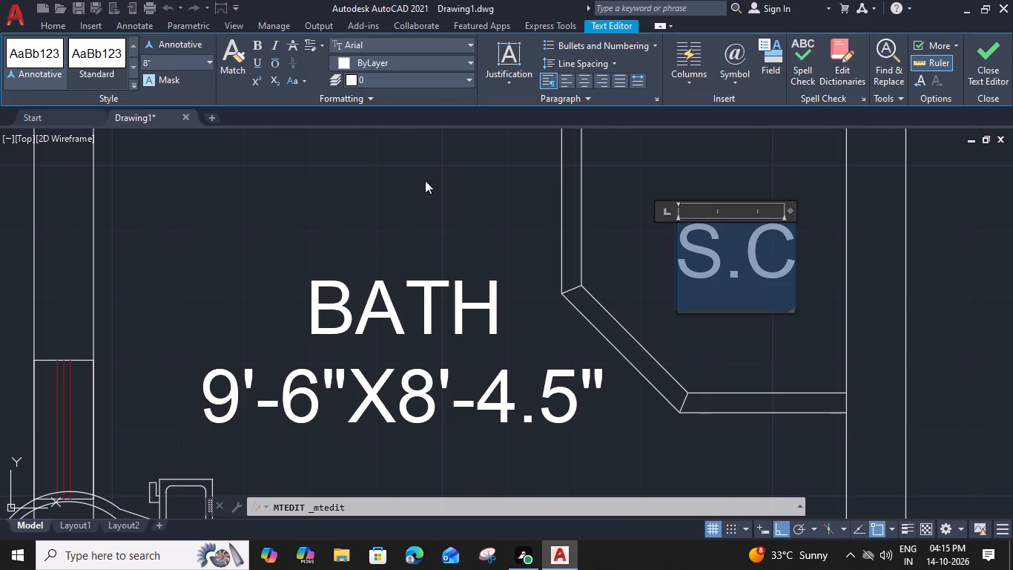
{"action": "left_click", "coordinate": [740, 325]}
Copy the enlarged S.C label into the corner enclosure of the 8'-0"X9'-0" BATH.
{"action": "scroll", "coordinate": [739, 304], "scroll_direction": "down", "scroll_amount": 2}
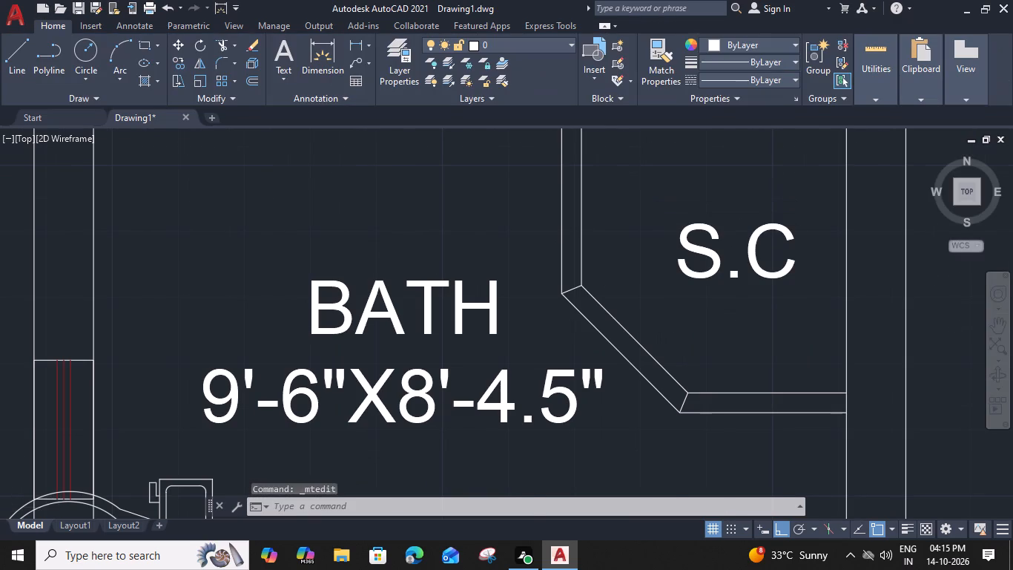
{"action": "scroll", "coordinate": [739, 307], "scroll_direction": "down", "scroll_amount": 1}
{"action": "left_click", "coordinate": [730, 298]}
{"action": "key", "text": "c"}
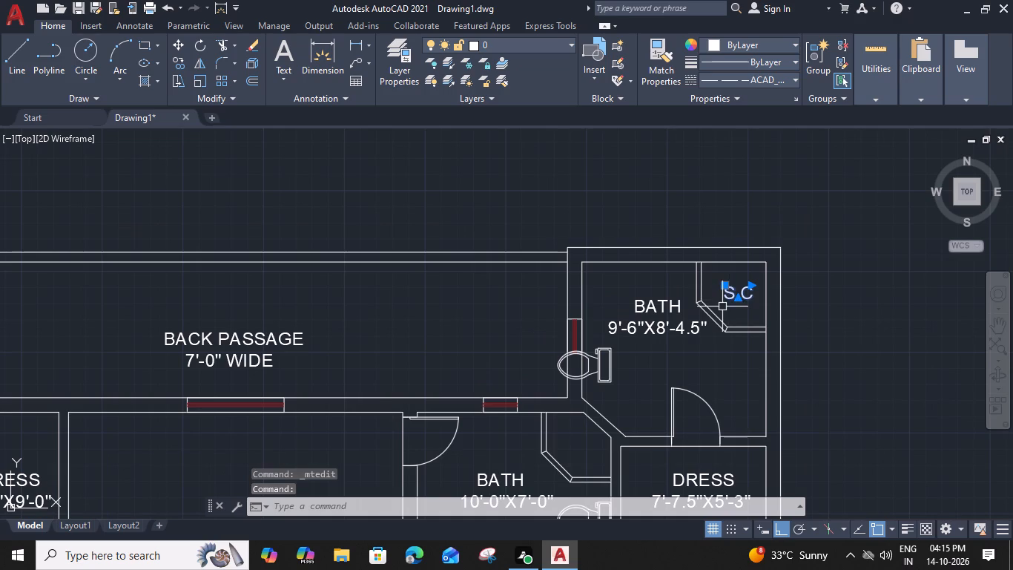
{"action": "type", "text": "O"}
{"action": "key", "text": "space"}
{"action": "left_click", "coordinate": [725, 295]}
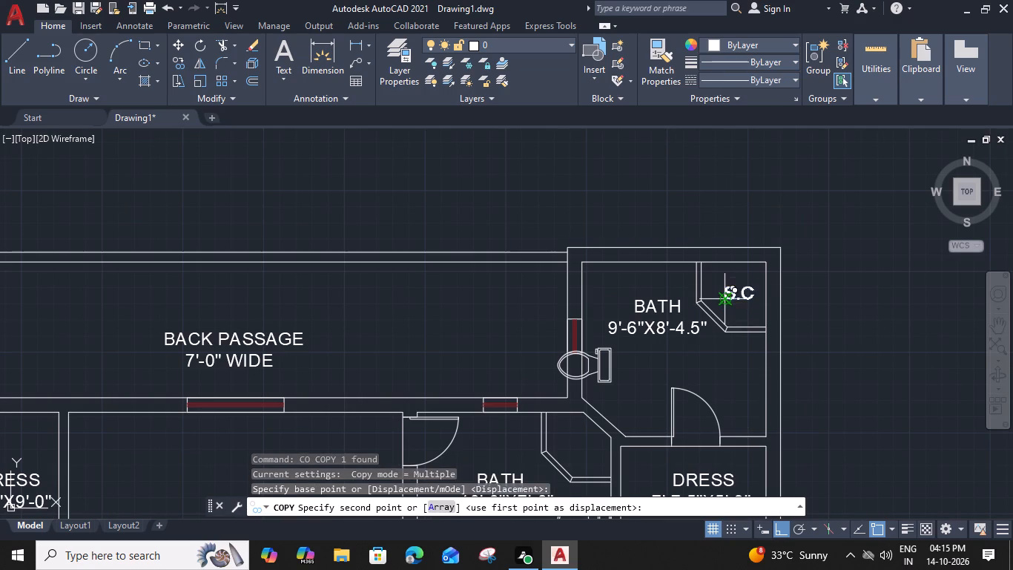
{"action": "scroll", "coordinate": [725, 295], "scroll_direction": "down", "scroll_amount": 1}
{"action": "middle_click_drag", "start_coordinate": [520, 341], "coordinate": [870, 315]}
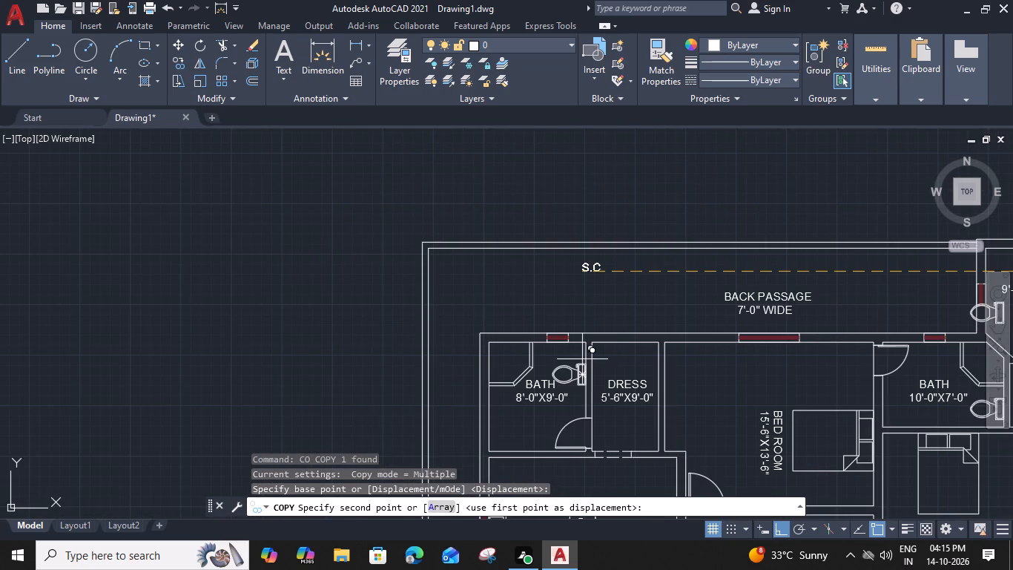
{"action": "left_click", "coordinate": [499, 382]}
Place another copy of the S.C label in the corner enclosure of the 10'-0"X7'-0" BATH.
{"action": "middle_click_drag", "start_coordinate": [704, 367], "coordinate": [395, 360]}
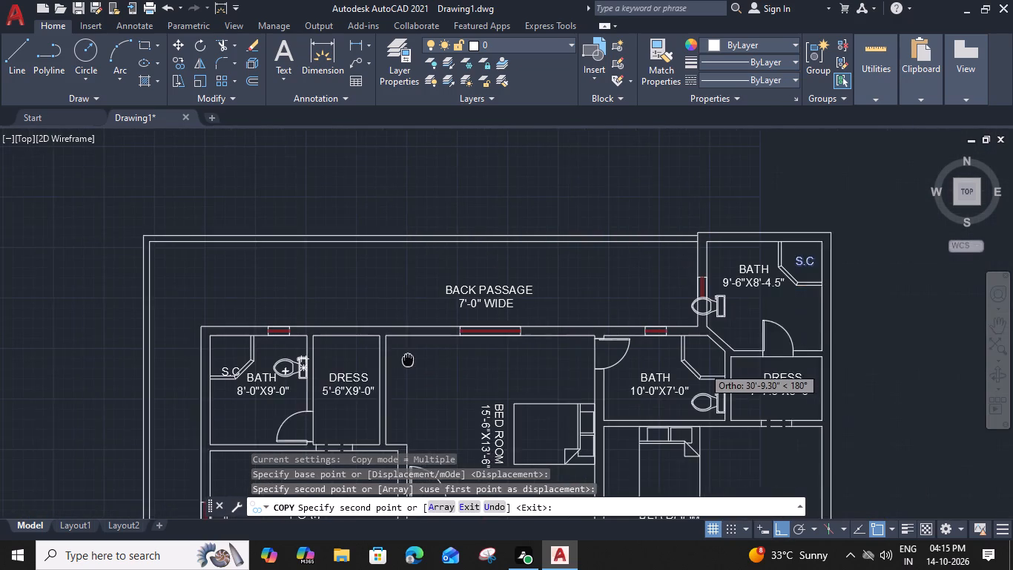
{"action": "scroll", "coordinate": [665, 367], "scroll_direction": "up", "scroll_amount": 3}
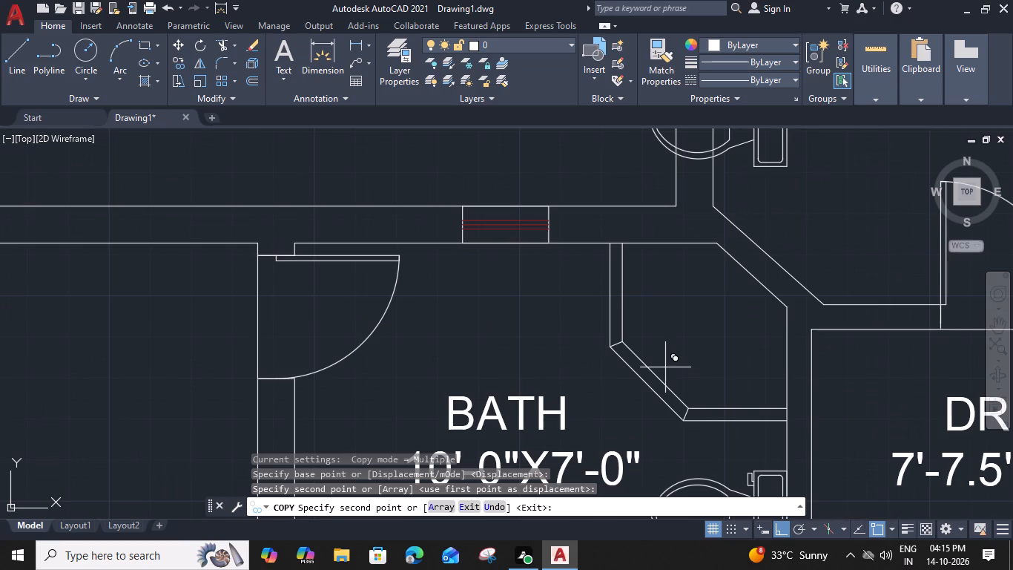
{"action": "left_click", "coordinate": [657, 371]}
{"action": "key", "text": "Escape"}
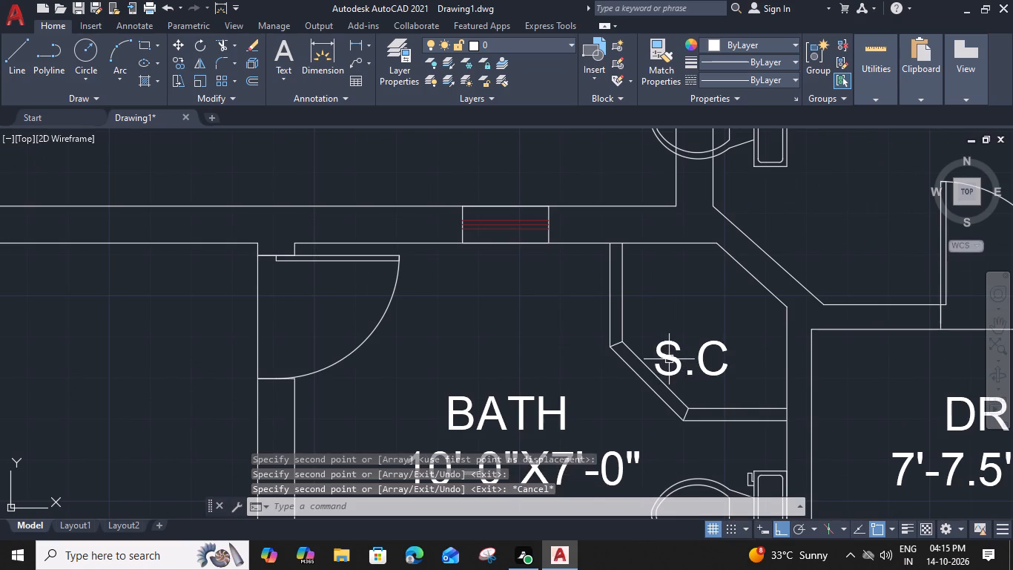
Move the 10'-0"X7'-0" BATH's S.C label slightly east and north to centre it within the corner enclosure.
{"action": "left_click", "coordinate": [670, 359]}
{"action": "key", "text": "m"}
{"action": "key", "text": "space"}
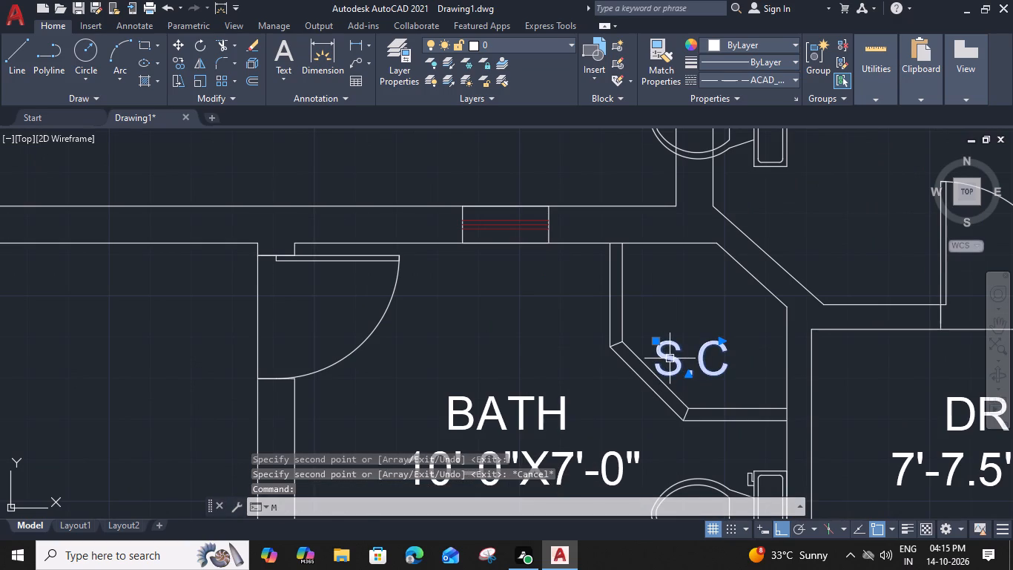
{"action": "left_click", "coordinate": [722, 377]}
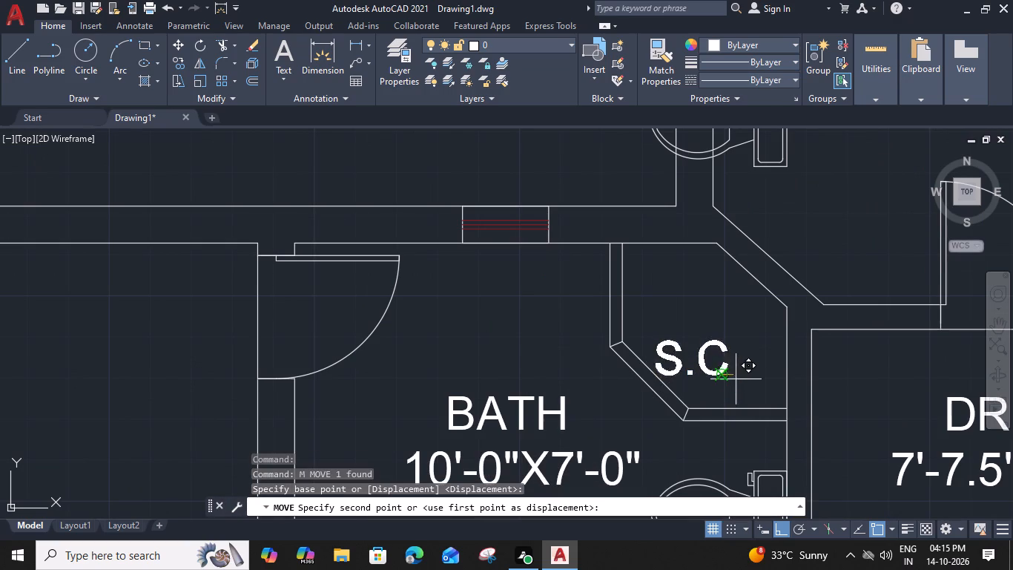
{"action": "left_click", "coordinate": [748, 378]}
{"action": "scroll", "coordinate": [571, 390], "scroll_direction": "down", "scroll_amount": 3}
{"action": "scroll", "coordinate": [616, 385], "scroll_direction": "up", "scroll_amount": 3}
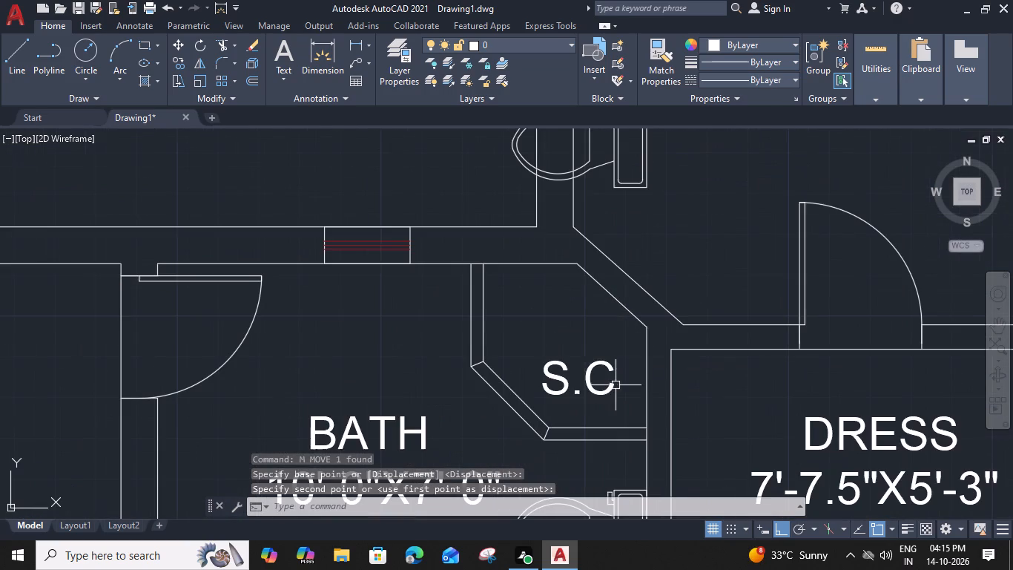
{"action": "left_click", "coordinate": [589, 383]}
{"action": "type", "text": "M"}
{"action": "key", "text": "space"}
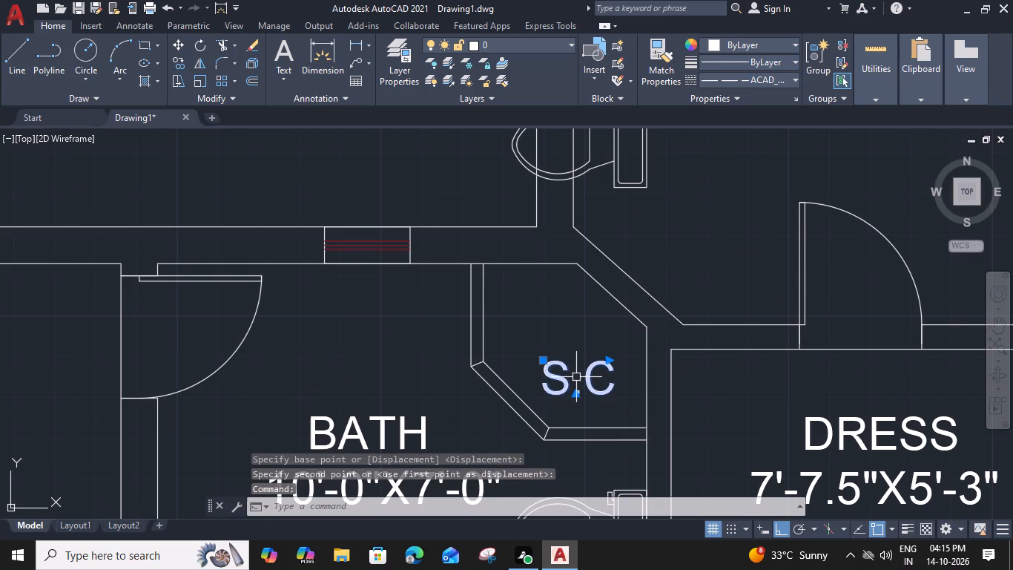
{"action": "left_click", "coordinate": [544, 359]}
{"action": "left_click", "coordinate": [544, 321]}
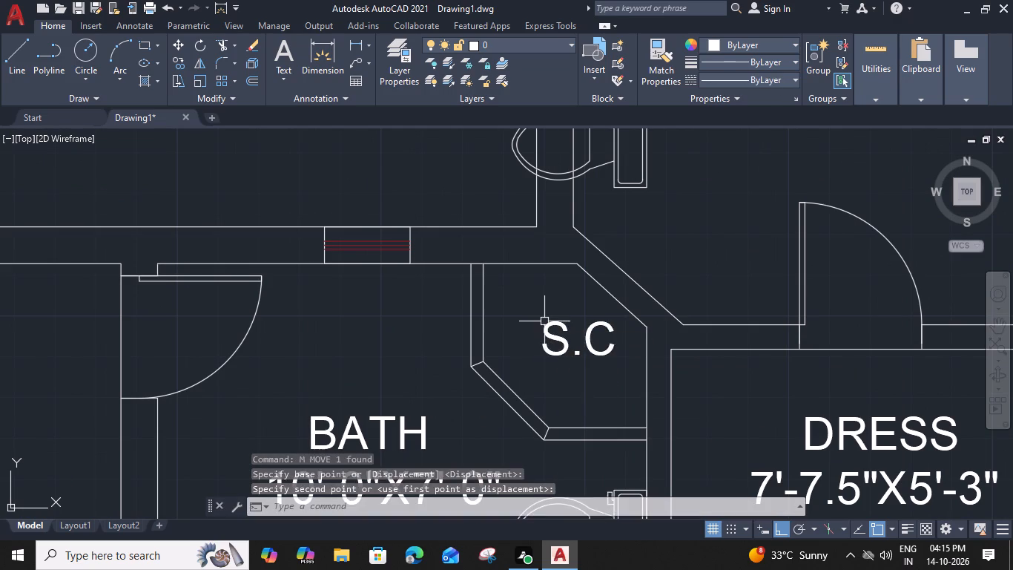
{"action": "right_click", "coordinate": [544, 323]}
{"action": "scroll", "coordinate": [544, 323], "scroll_direction": "down", "scroll_amount": 3}
{"action": "left_click", "coordinate": [463, 250]}
{"action": "scroll", "coordinate": [440, 258], "scroll_direction": "down", "scroll_amount": 2}
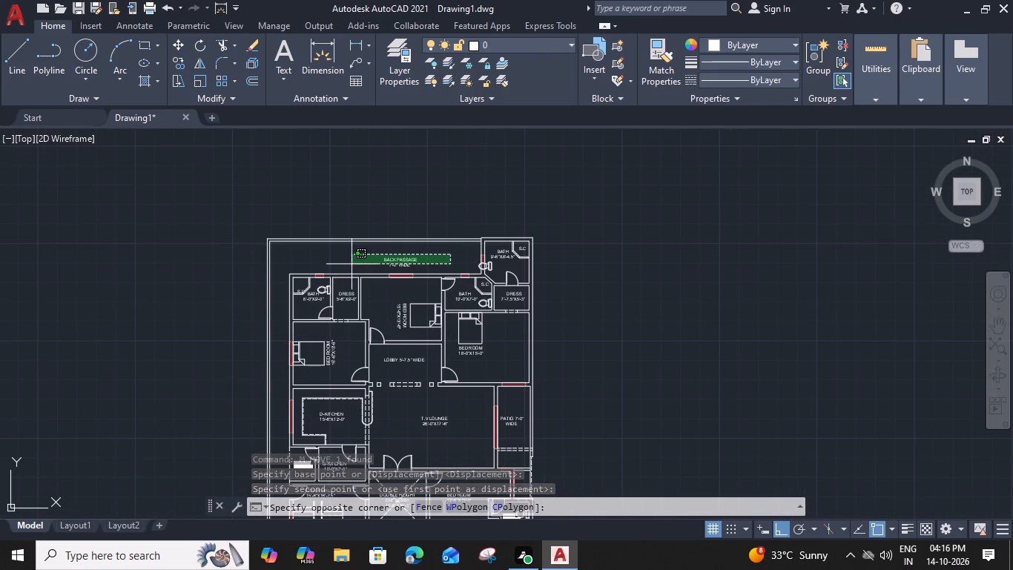
{"action": "left_click", "coordinate": [354, 252]}
Move the 8'-0"X9'-0" BATH's S.C label north, clear of the enclosure walls and inside the corner enclosure.
{"action": "scroll", "coordinate": [308, 317], "scroll_direction": "up", "scroll_amount": 3}
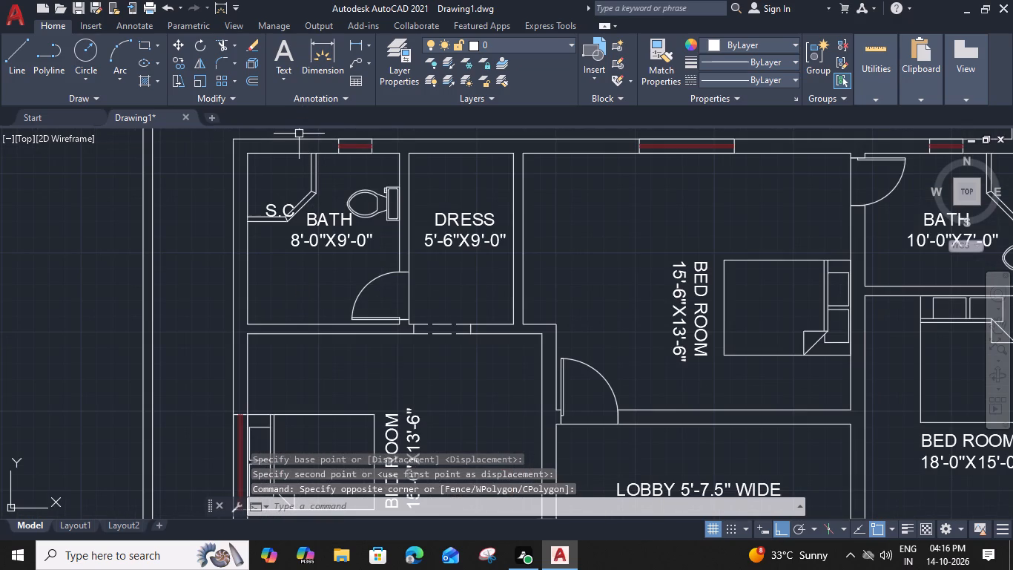
{"action": "middle_click_drag", "start_coordinate": [263, 186], "coordinate": [336, 248]}
{"action": "scroll", "coordinate": [340, 255], "scroll_direction": "up", "scroll_amount": 2}
{"action": "left_click", "coordinate": [346, 293]}
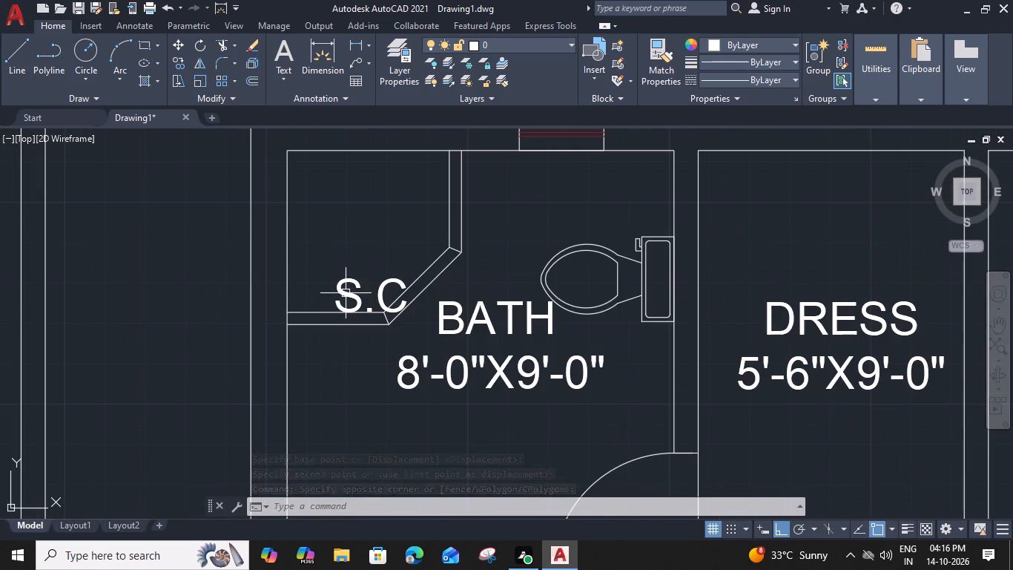
{"action": "key", "text": "m"}
{"action": "key", "text": "space"}
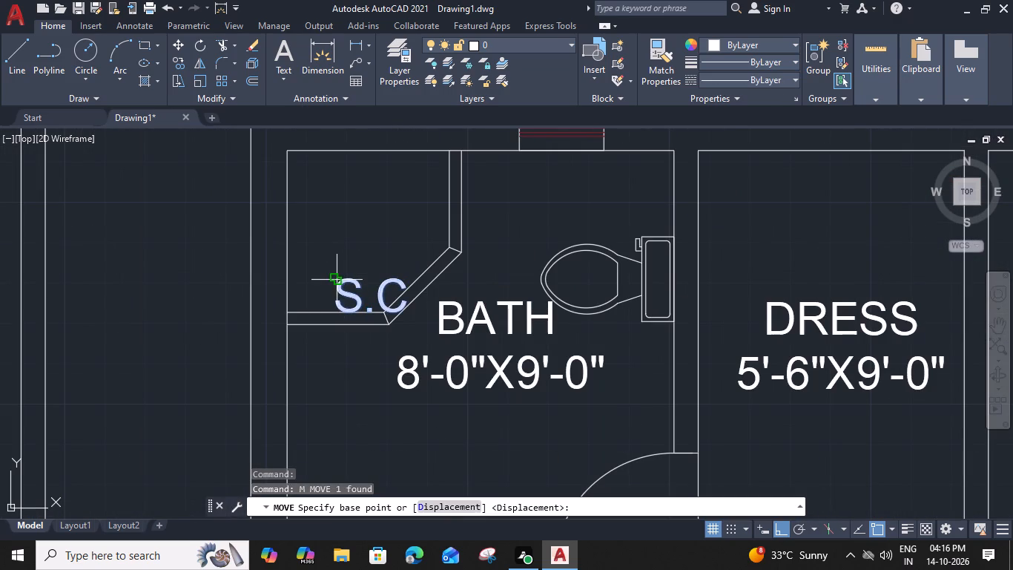
{"action": "left_click", "coordinate": [336, 279]}
{"action": "left_click", "coordinate": [329, 202]}
Set the text height of the S.C label in the 5'-4.5"X8'-6" BATH's shower area to 8".
{"action": "scroll", "coordinate": [334, 212], "scroll_direction": "down", "scroll_amount": 2}
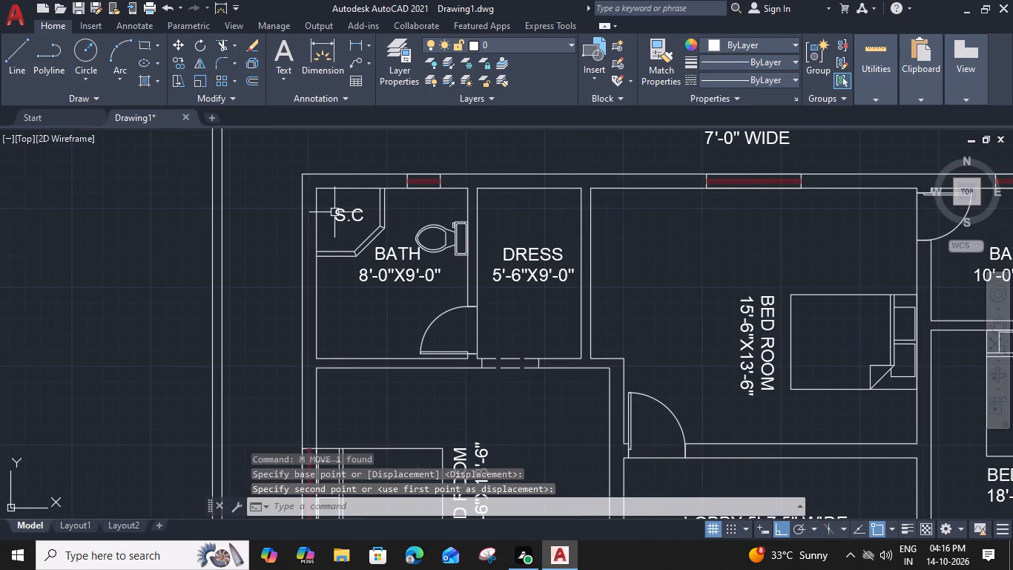
{"action": "scroll", "coordinate": [405, 286], "scroll_direction": "down", "scroll_amount": 2}
{"action": "middle_click_drag", "start_coordinate": [595, 330], "coordinate": [411, 189]}
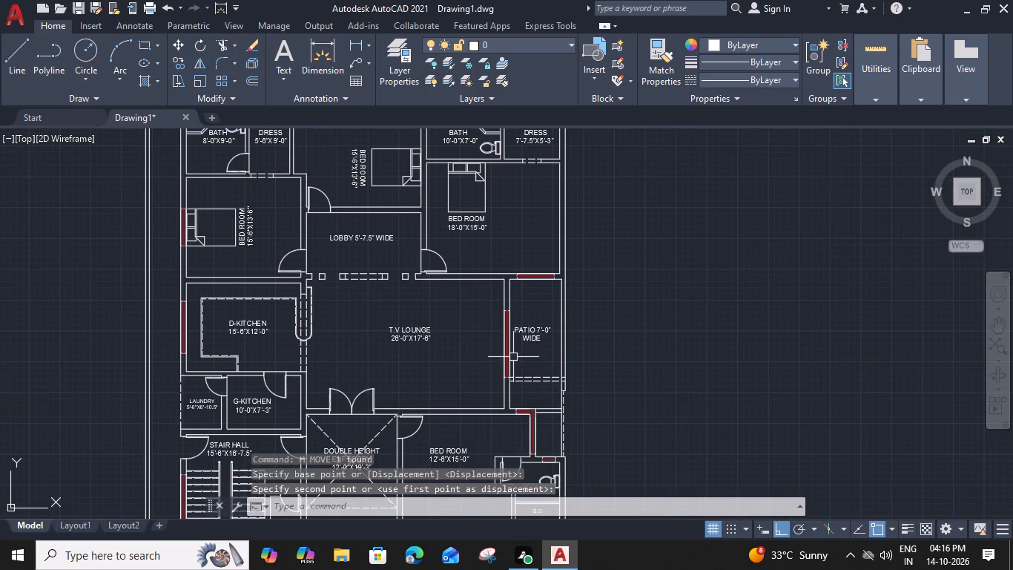
{"action": "middle_click_drag", "start_coordinate": [544, 418], "coordinate": [532, 316]}
{"action": "scroll", "coordinate": [527, 414], "scroll_direction": "up", "scroll_amount": 3}
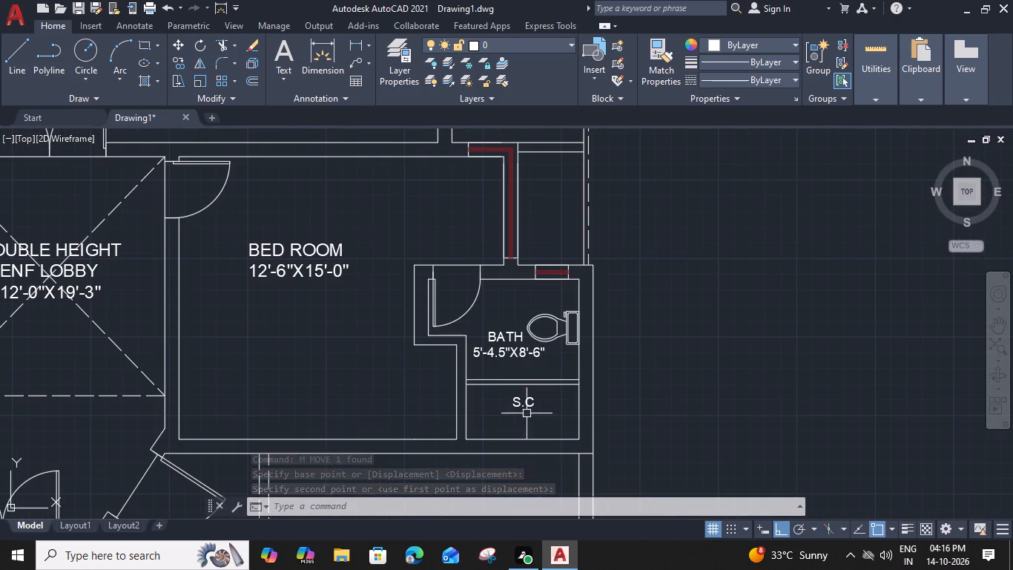
{"action": "double_click", "coordinate": [521, 404]}
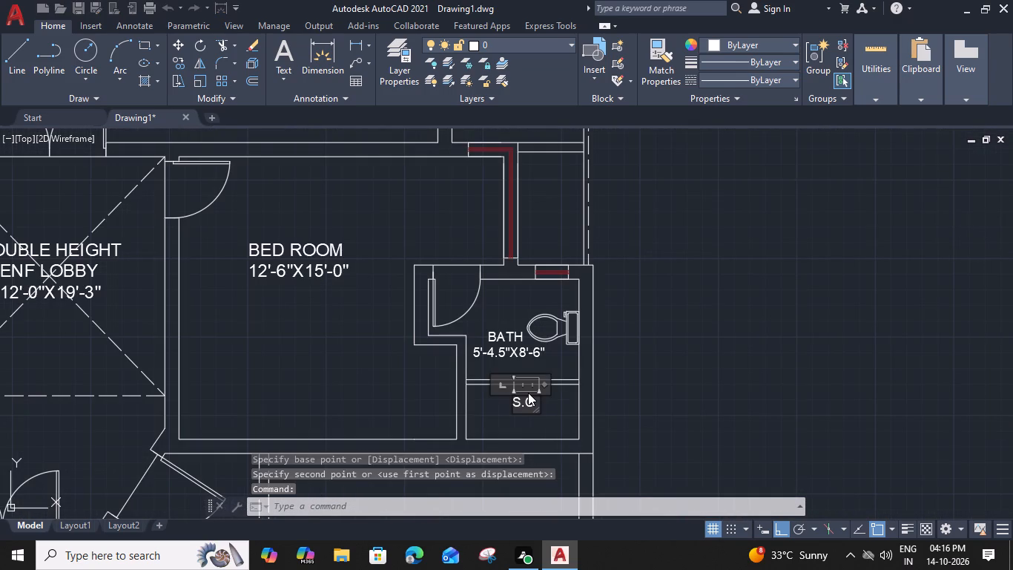
{"action": "scroll", "coordinate": [525, 434], "scroll_direction": "up", "scroll_amount": 2}
{"action": "left_click_drag", "start_coordinate": [551, 361], "coordinate": [498, 361]}
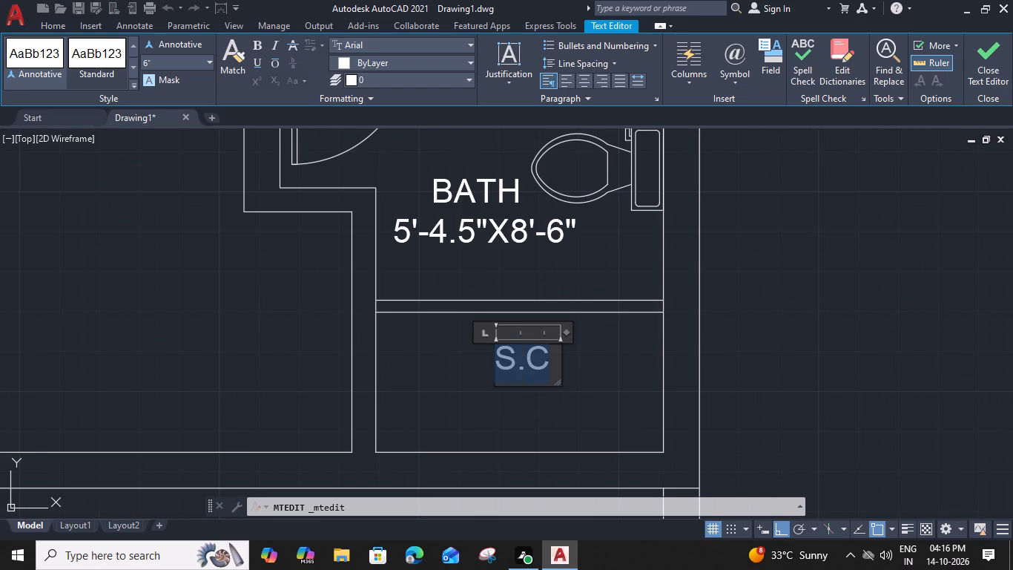
{"action": "left_click_drag", "start_coordinate": [498, 361], "coordinate": [489, 361]}
{"action": "left_click", "coordinate": [186, 65]}
{"action": "key", "text": "8"}
{"action": "key", "text": "shift+quotedbl"}
{"action": "key", "text": "Return"}
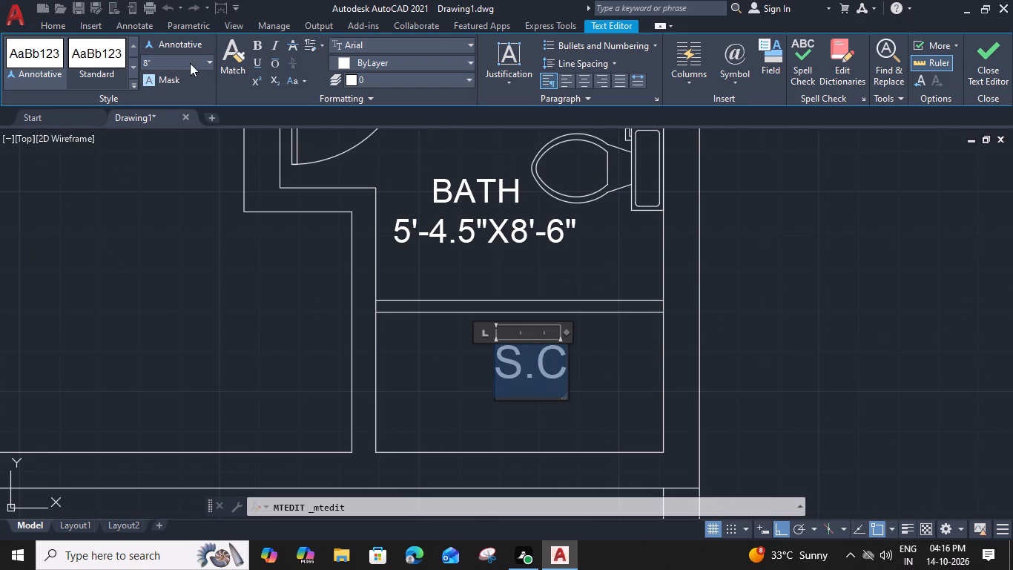
{"action": "left_click", "coordinate": [579, 359]}
Copy the bed from the west 15'-6"X13'-6" BED ROOM onto the west wall of the 12'-6"X15'-0" BED ROOM.
{"action": "scroll", "coordinate": [578, 351], "scroll_direction": "down", "scroll_amount": 2}
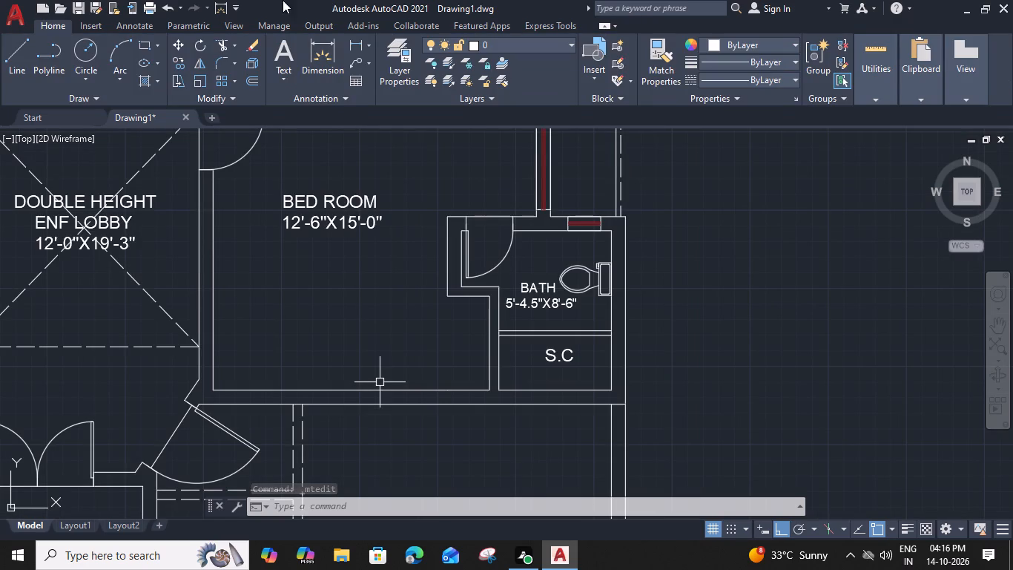
{"action": "scroll", "coordinate": [316, 290], "scroll_direction": "down", "scroll_amount": 4}
{"action": "middle_click_drag", "start_coordinate": [211, 213], "coordinate": [216, 238]}
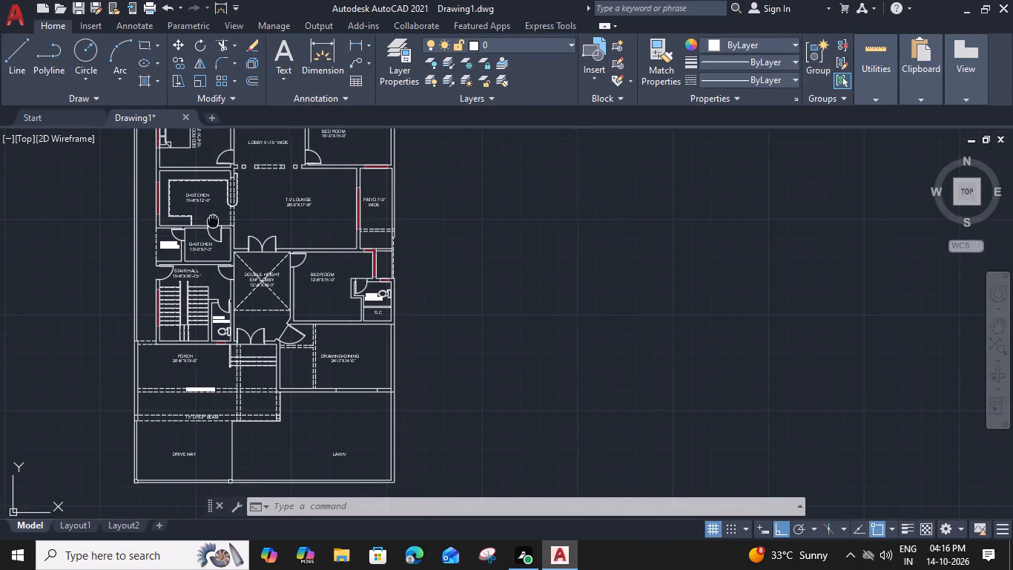
{"action": "middle_click_drag", "start_coordinate": [216, 238], "coordinate": [227, 305]}
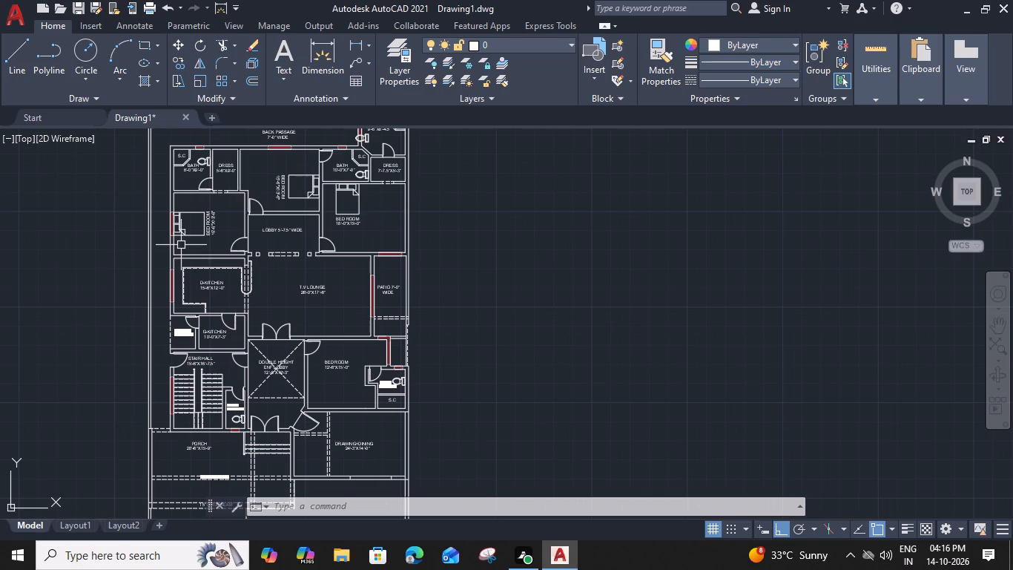
{"action": "left_click", "coordinate": [187, 235]}
{"action": "key", "text": "c"}
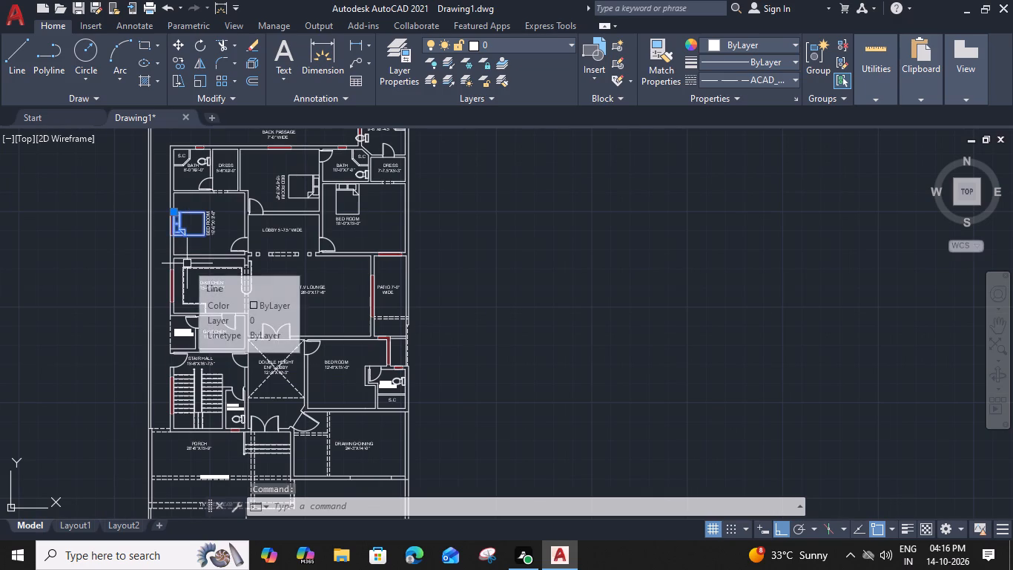
{"action": "type", "text": "O"}
{"action": "key", "text": "space"}
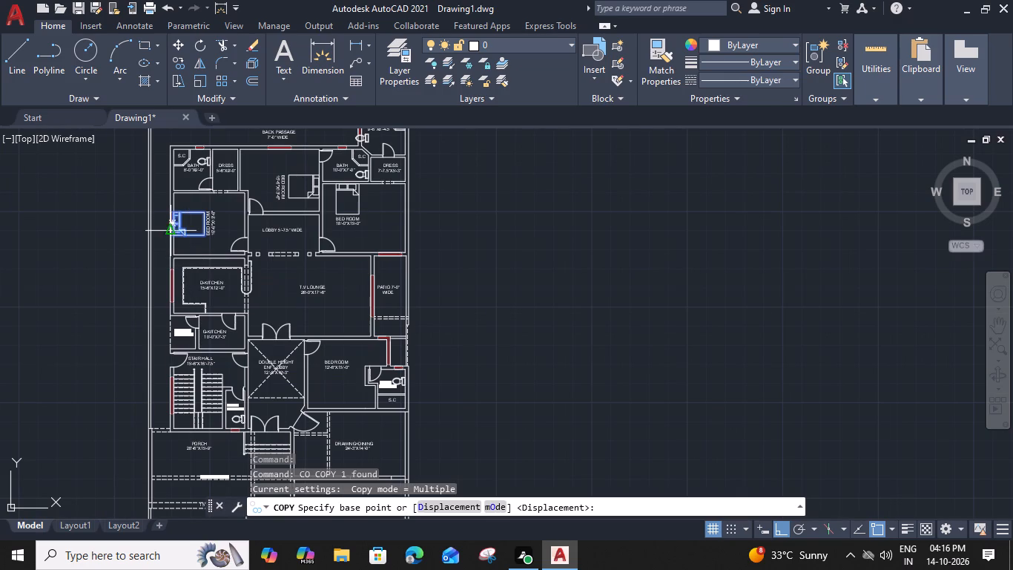
{"action": "scroll", "coordinate": [162, 226], "scroll_direction": "up", "scroll_amount": 4}
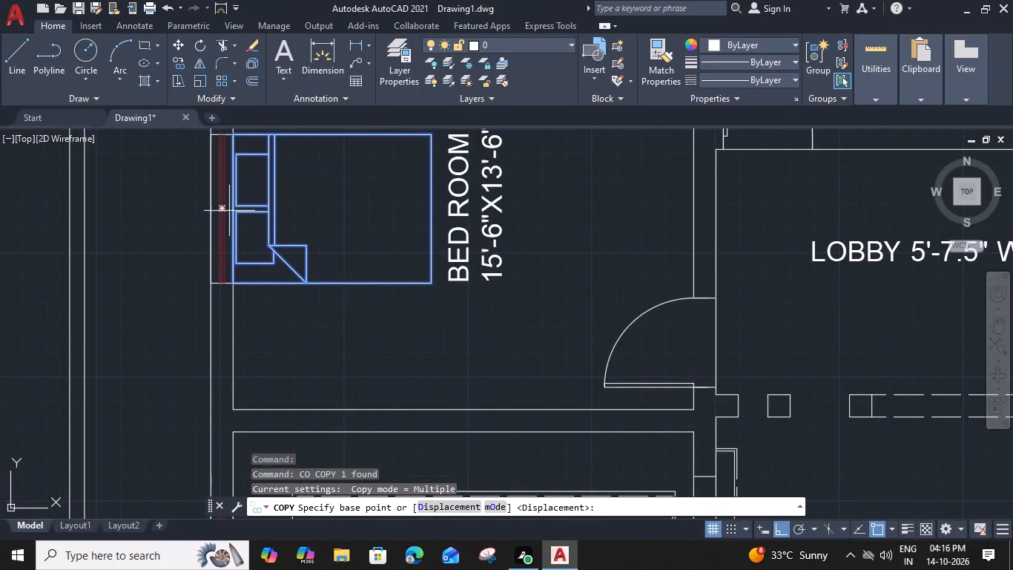
{"action": "left_click", "coordinate": [232, 211]}
{"action": "scroll", "coordinate": [232, 211], "scroll_direction": "down", "scroll_amount": 2}
{"action": "middle_click_drag", "start_coordinate": [403, 337], "coordinate": [279, 159]}
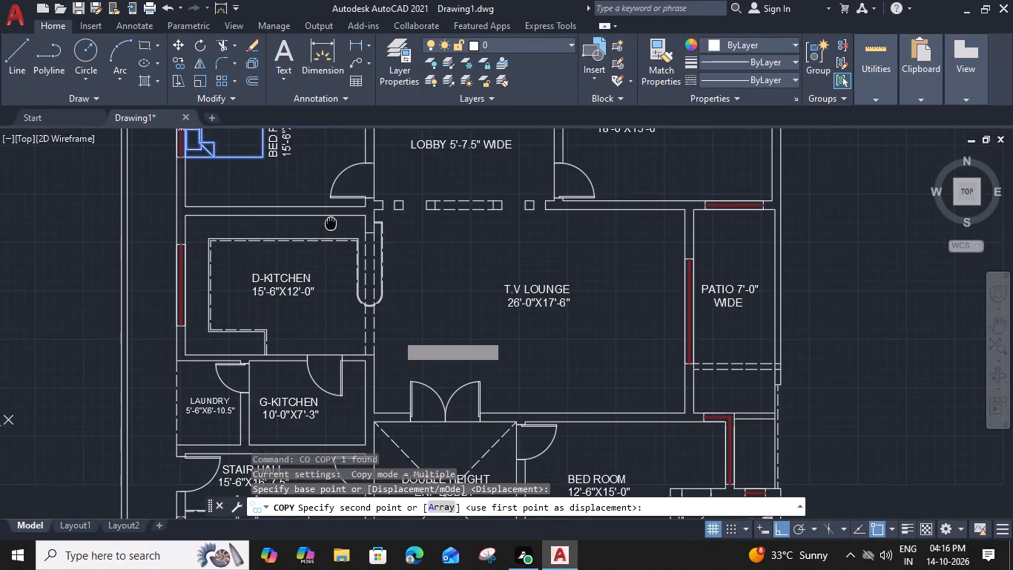
{"action": "middle_click_drag", "start_coordinate": [432, 330], "coordinate": [406, 156]}
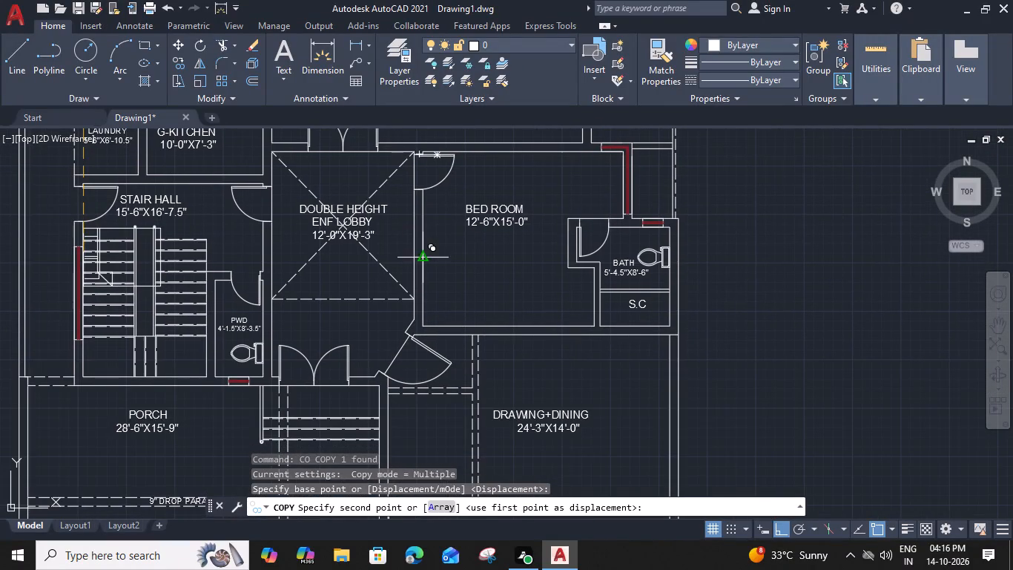
{"action": "left_click", "coordinate": [424, 253]}
{"action": "key", "text": "Escape"}
Examine the plan around the 12'-6"X15'-0" BED ROOM, DRAWING+DINING, PORCH and entrance lobby.
{"action": "middle_click_drag", "start_coordinate": [529, 263], "coordinate": [528, 261]}
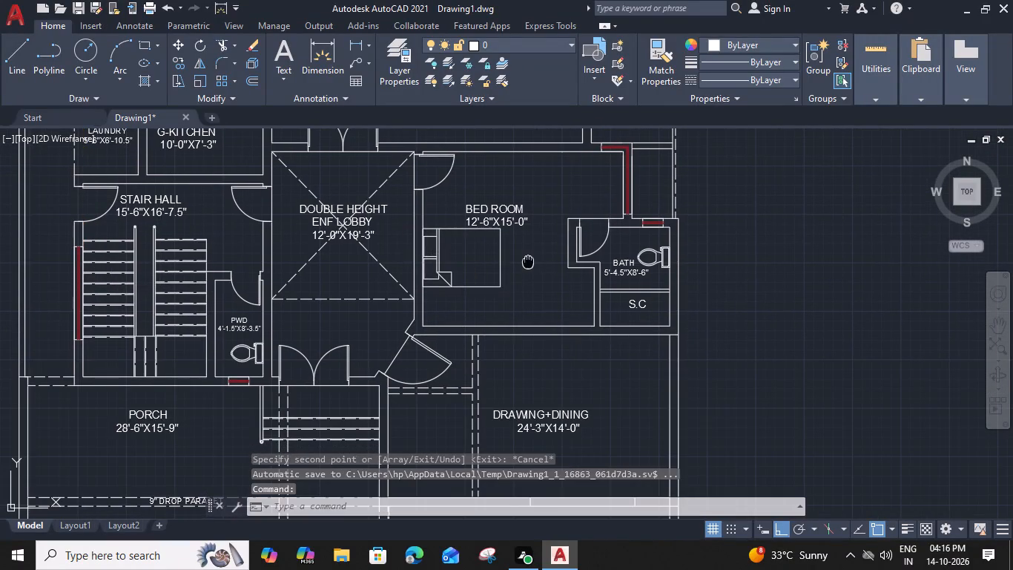
{"action": "middle_click_drag", "start_coordinate": [528, 261], "coordinate": [488, 240]}
{"action": "middle_click_drag", "start_coordinate": [484, 229], "coordinate": [449, 223]}
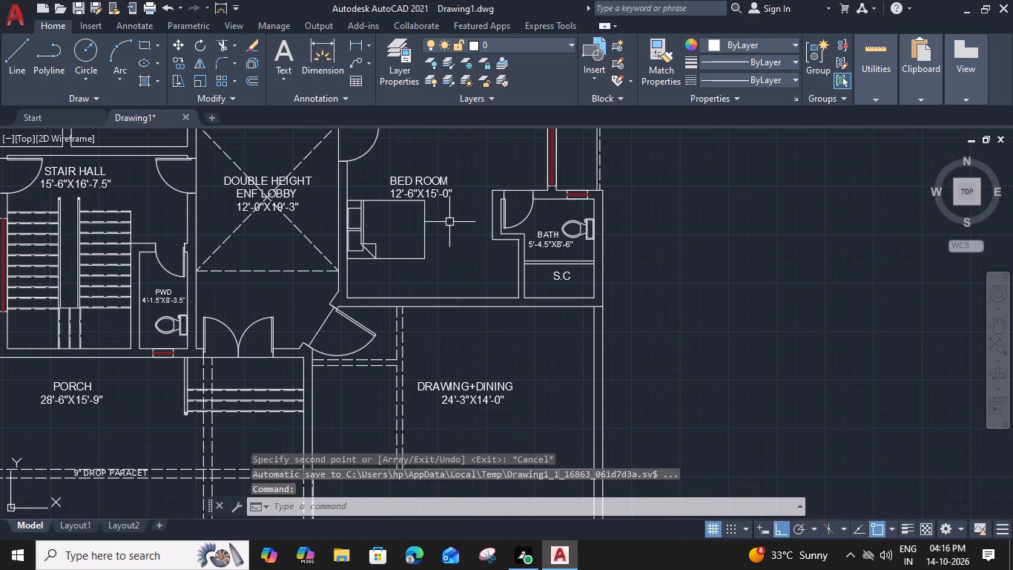
{"action": "middle_click", "coordinate": [453, 221]}
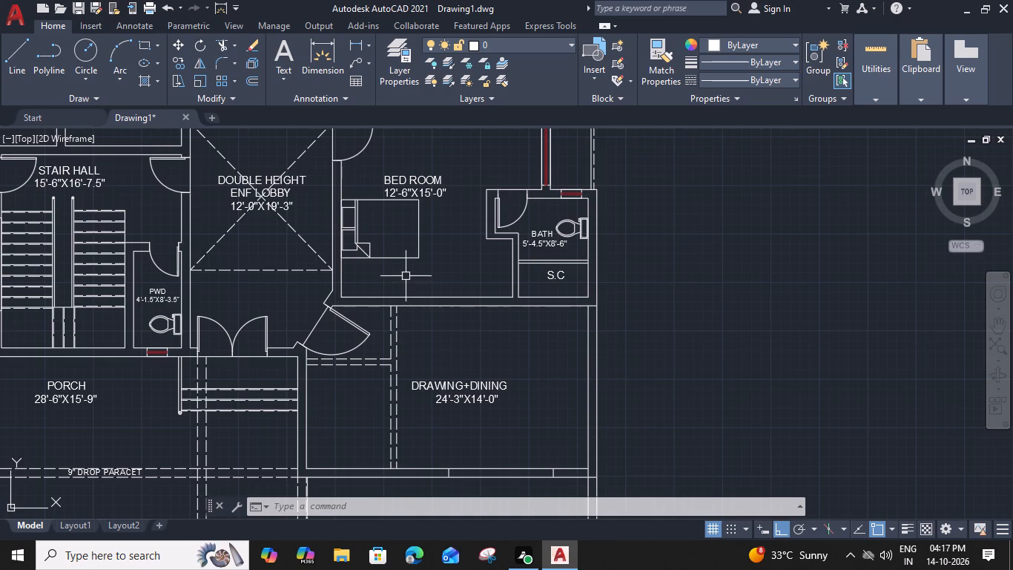
{"action": "middle_click_drag", "start_coordinate": [422, 345], "coordinate": [420, 281]}
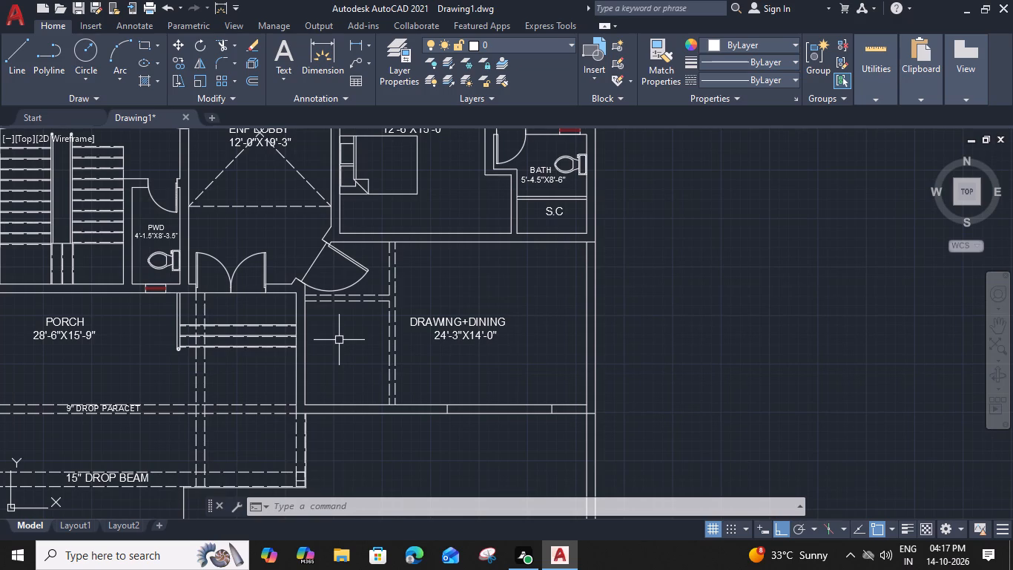
{"action": "middle_click_drag", "start_coordinate": [280, 331], "coordinate": [336, 349]}
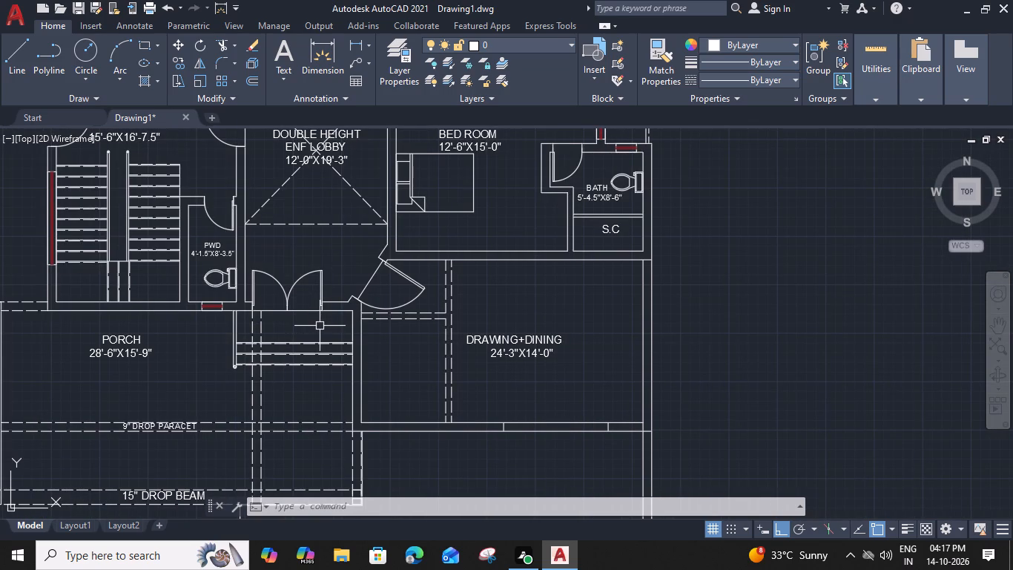
{"action": "middle_click_drag", "start_coordinate": [325, 342], "coordinate": [366, 328]}
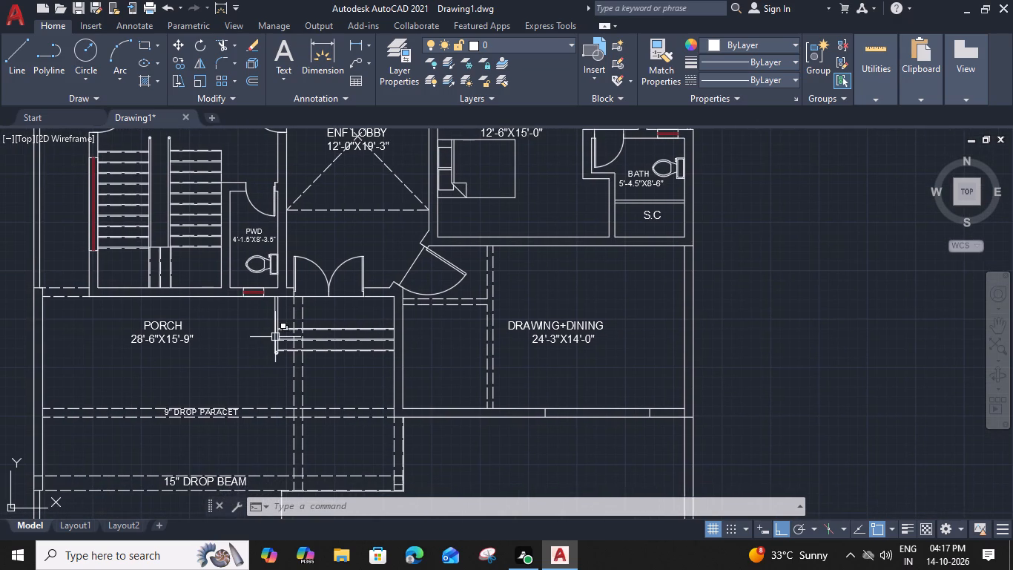
{"action": "middle_click", "coordinate": [412, 343]}
{"action": "middle_click_drag", "start_coordinate": [595, 335], "coordinate": [540, 355]}
{"action": "middle_click_drag", "start_coordinate": [555, 308], "coordinate": [503, 358]}
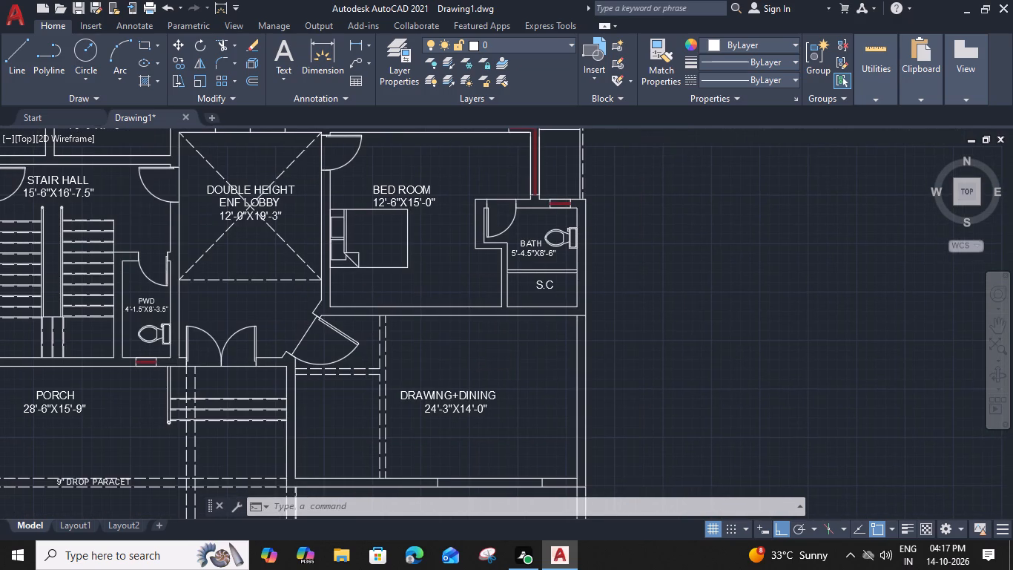
{"action": "middle_click_drag", "start_coordinate": [466, 262], "coordinate": [457, 295]}
{"action": "middle_click_drag", "start_coordinate": [435, 247], "coordinate": [435, 306]}
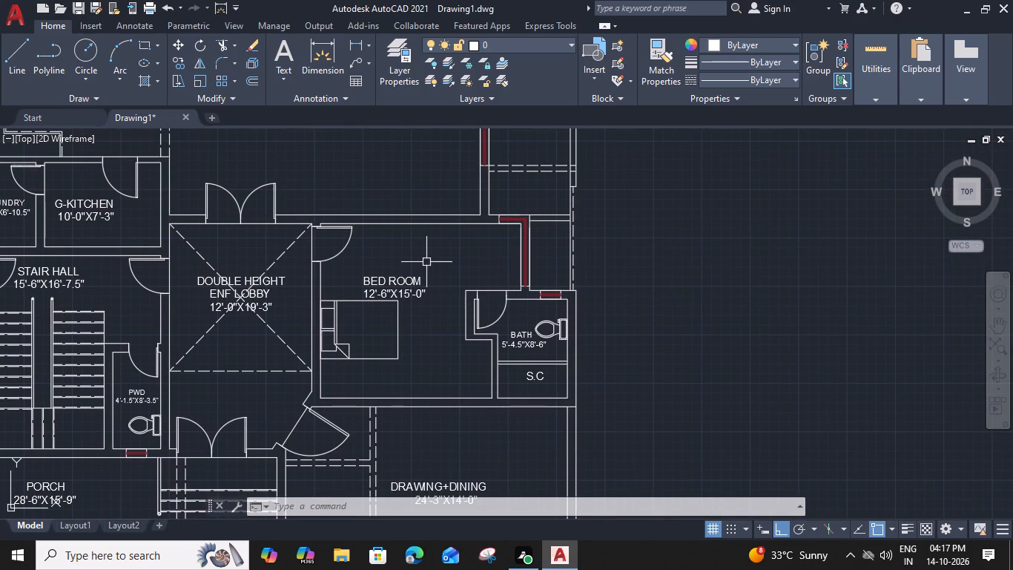
{"action": "middle_click_drag", "start_coordinate": [429, 286], "coordinate": [430, 306]}
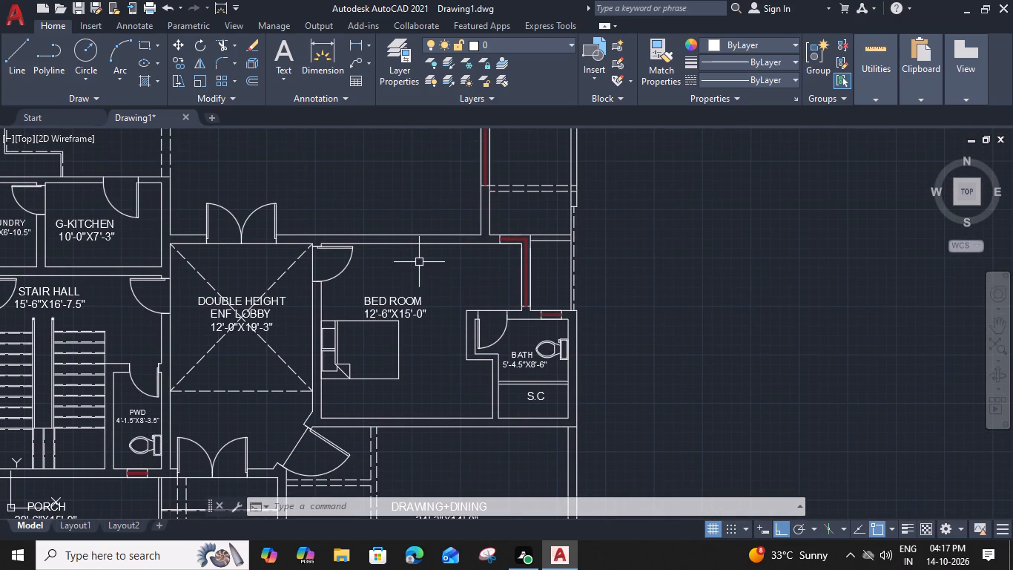
Hatch with ANSI32 the walls around the G-KITCHEN, the 12'-6"X15'-0" BED ROOM and its BATH, including the T.V LOUNGE's south wall.
{"action": "type", "text": "H"}
{"action": "key", "text": "space"}
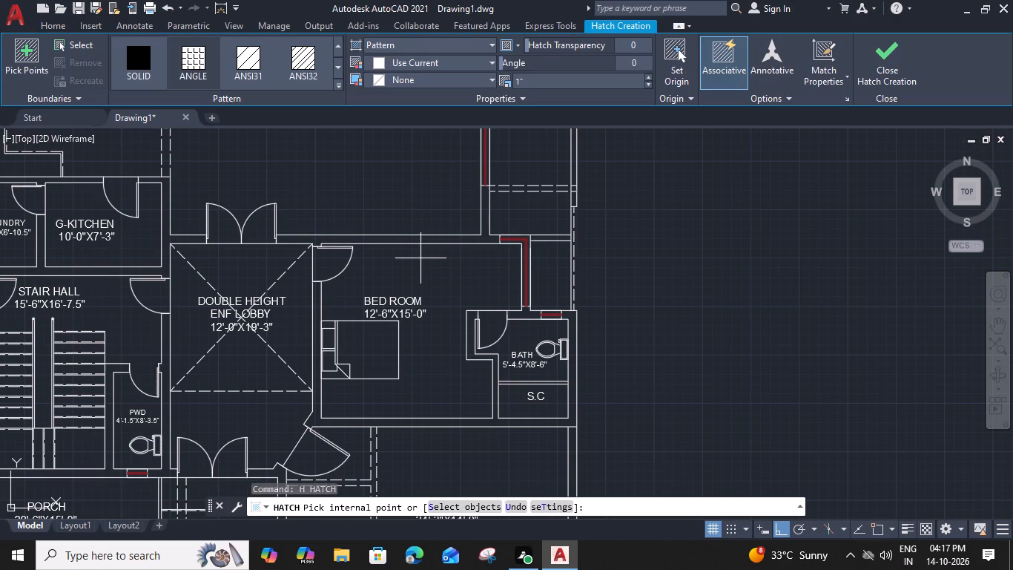
{"action": "left_click", "coordinate": [293, 62]}
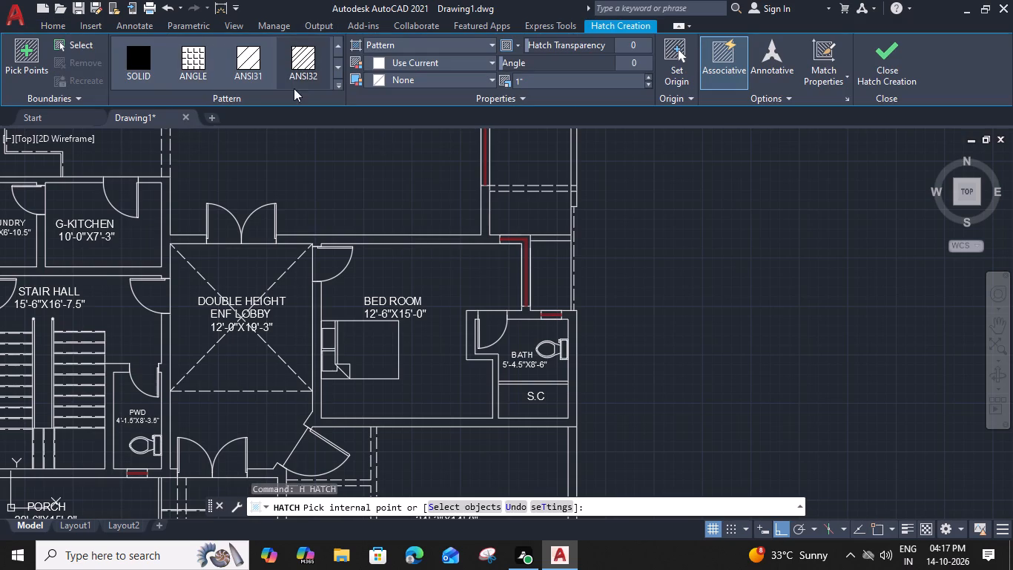
{"action": "left_click", "coordinate": [406, 239]}
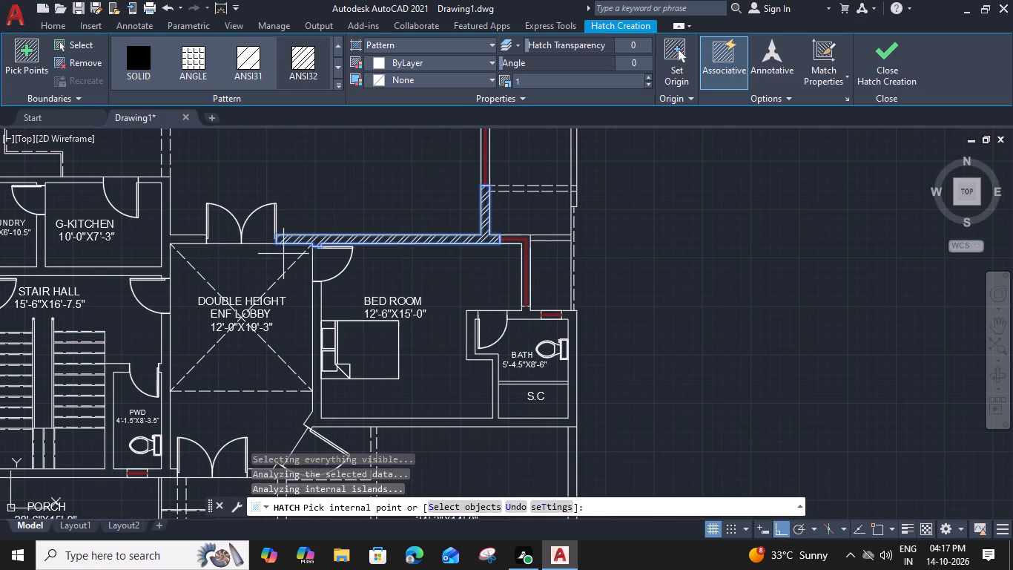
{"action": "left_click", "coordinate": [165, 238]}
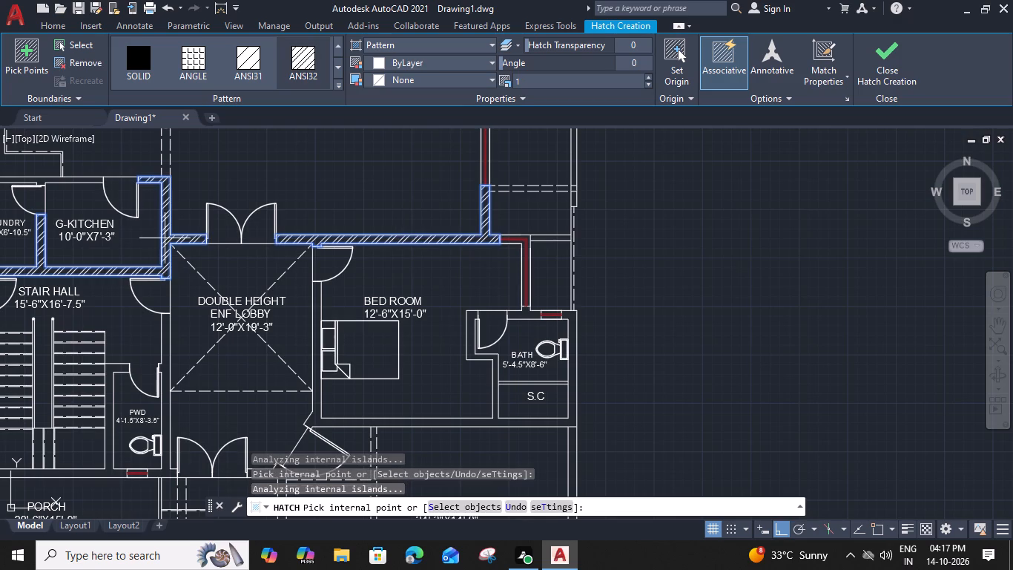
{"action": "left_click", "coordinate": [315, 380]}
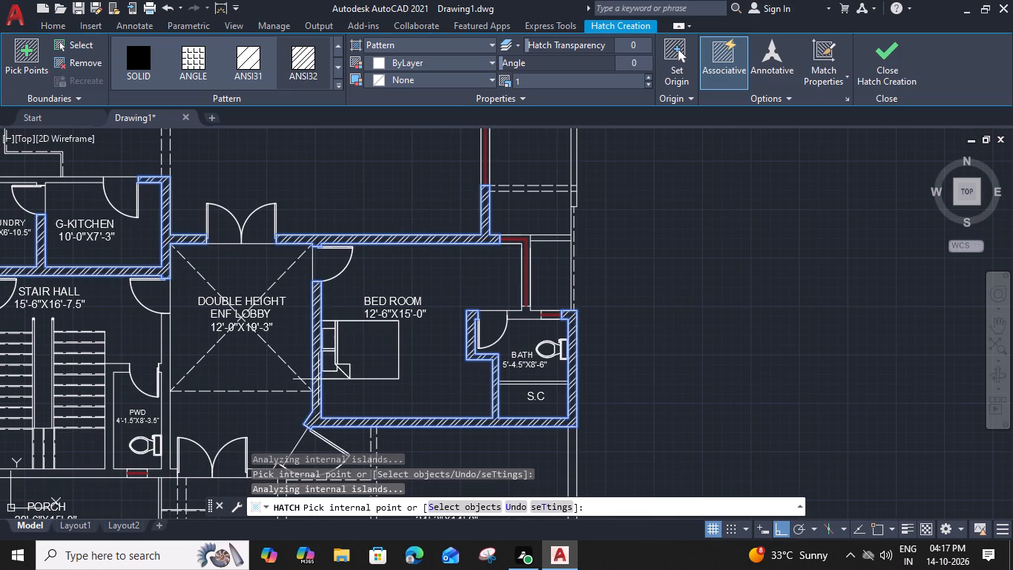
{"action": "left_click", "coordinate": [525, 316]}
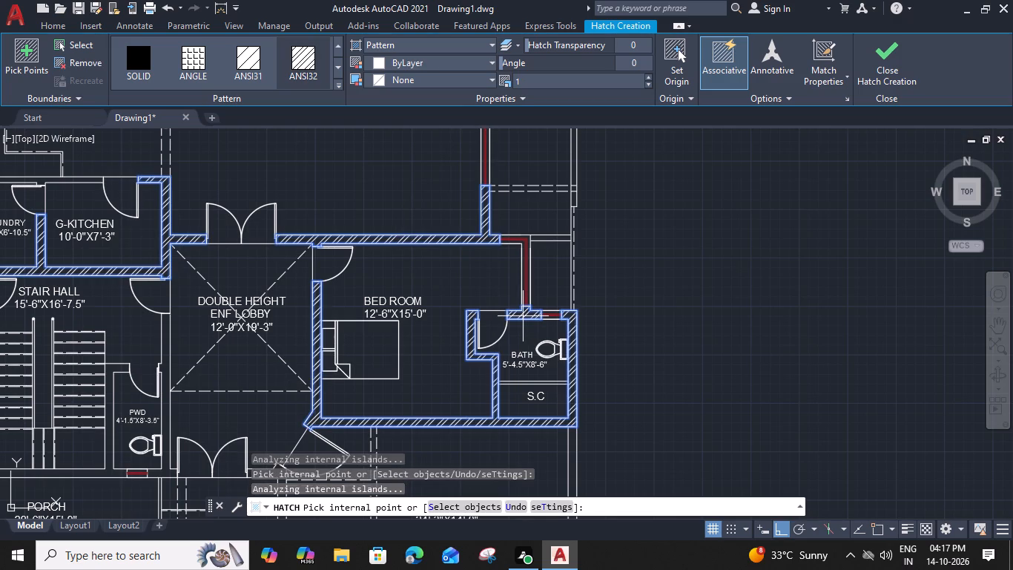
Add the DRAWING+DINING west and south walls and the PWD and STAIR HALL walls to the ANSI32 hatch.
{"action": "middle_click_drag", "start_coordinate": [388, 424], "coordinate": [435, 289]}
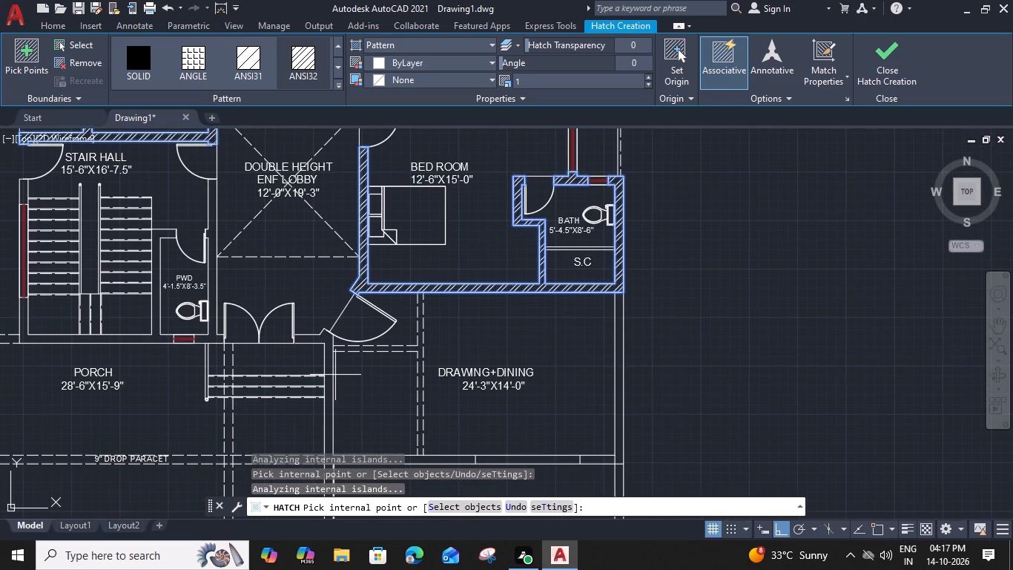
{"action": "scroll", "coordinate": [329, 367], "scroll_direction": "down", "scroll_amount": 1}
{"action": "middle_click_drag", "start_coordinate": [329, 365], "coordinate": [340, 316]}
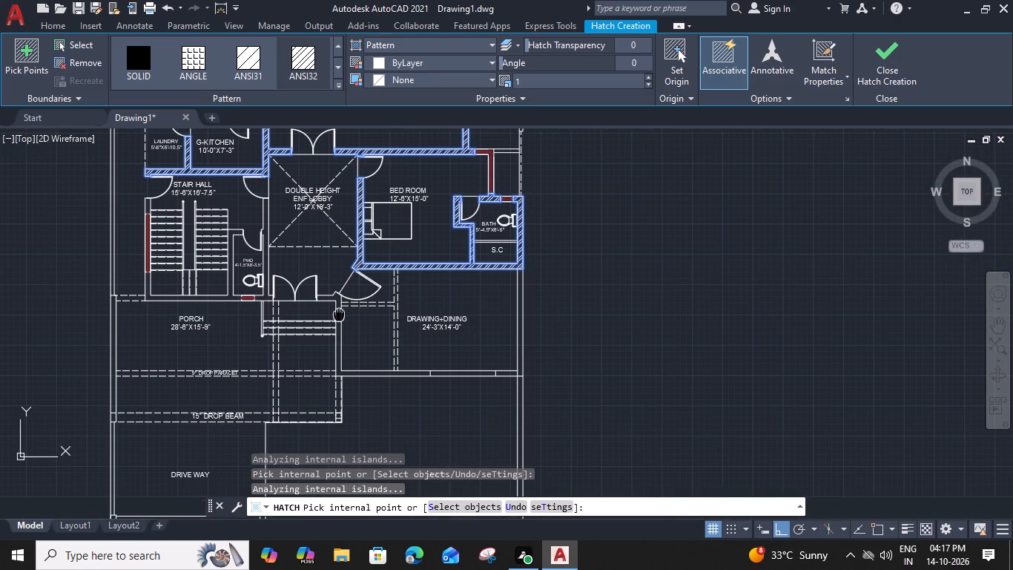
{"action": "left_click", "coordinate": [340, 317]}
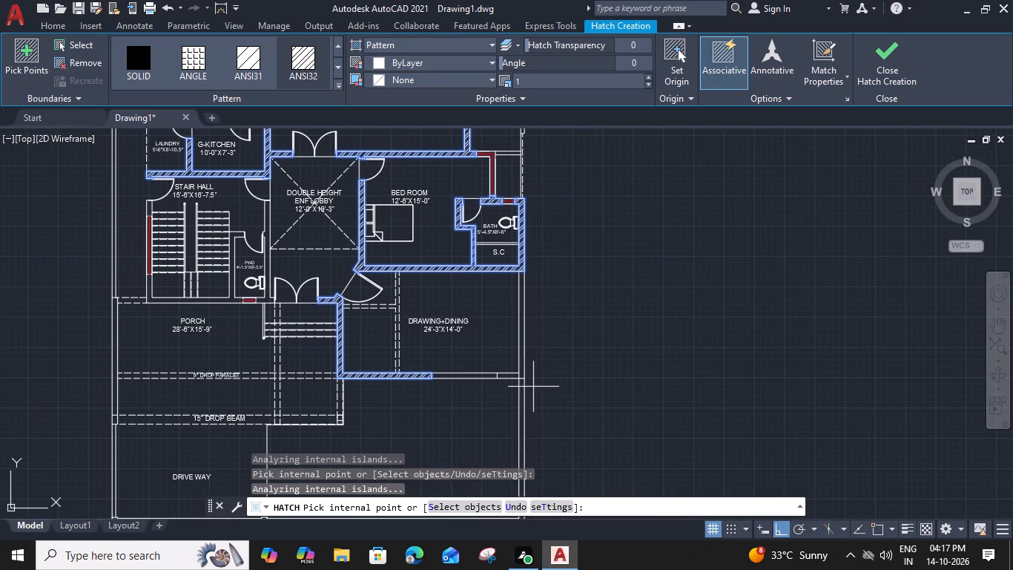
{"action": "left_click", "coordinate": [233, 286]}
{"action": "left_click", "coordinate": [267, 283]}
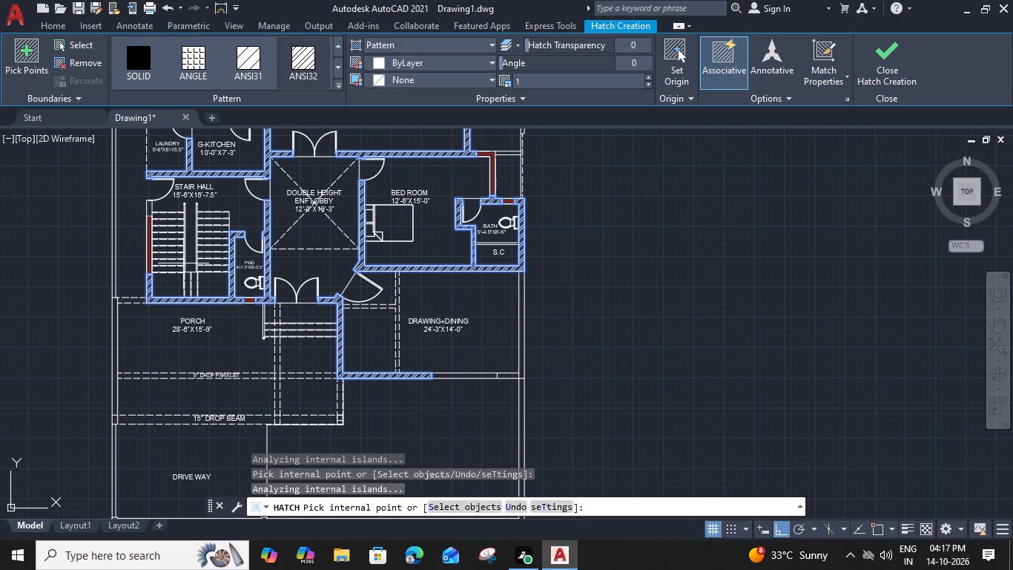
{"action": "middle_click_drag", "start_coordinate": [183, 263], "coordinate": [257, 295]}
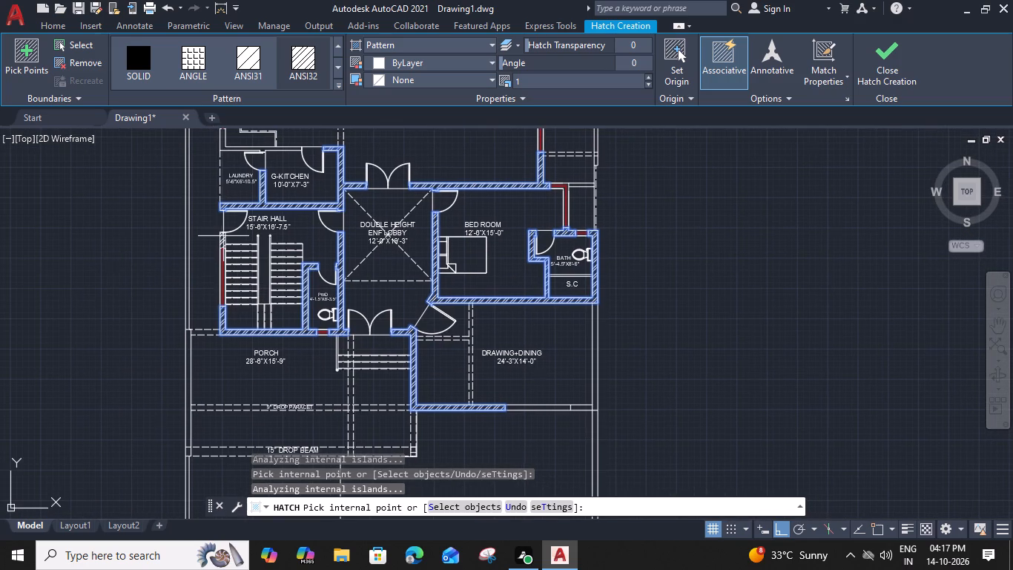
{"action": "left_click", "coordinate": [220, 237]}
Add the walls around the D-KITCHEN, west BED ROOM, 8'-0"X9'-0" BATH and 5'-6"X9'-0" DRESS, plus the central bedroom's north wall, to the ANSI32 hatch.
{"action": "middle_click_drag", "start_coordinate": [260, 212], "coordinate": [240, 326]}
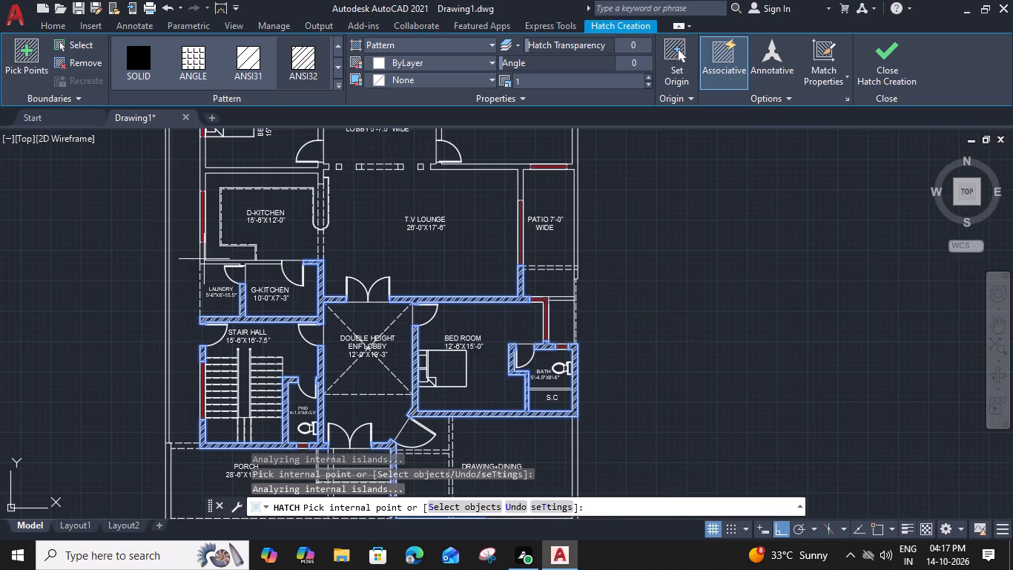
{"action": "left_click", "coordinate": [201, 255]}
{"action": "middle_click_drag", "start_coordinate": [222, 235], "coordinate": [217, 270]}
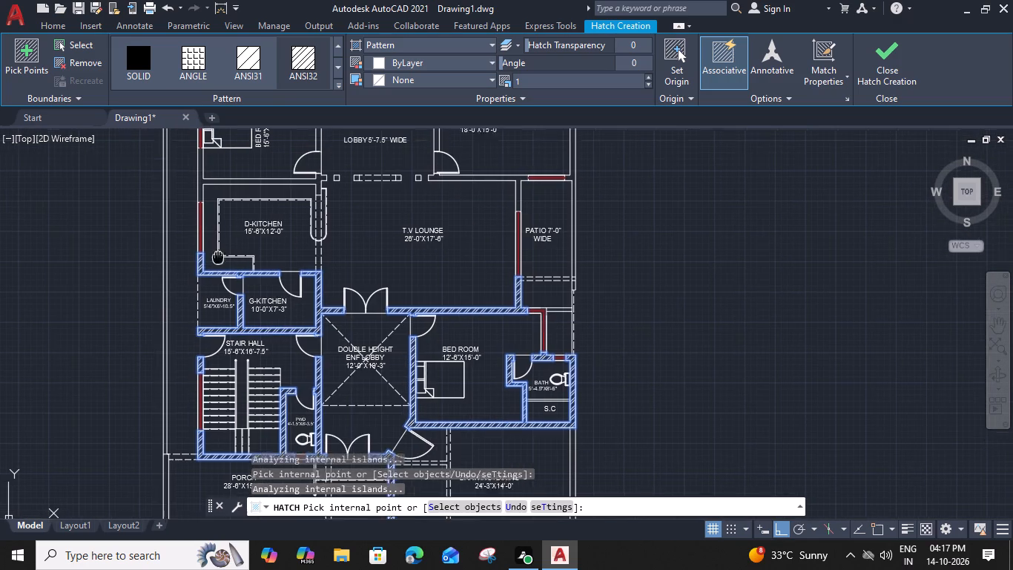
{"action": "middle_click_drag", "start_coordinate": [217, 270], "coordinate": [214, 286]}
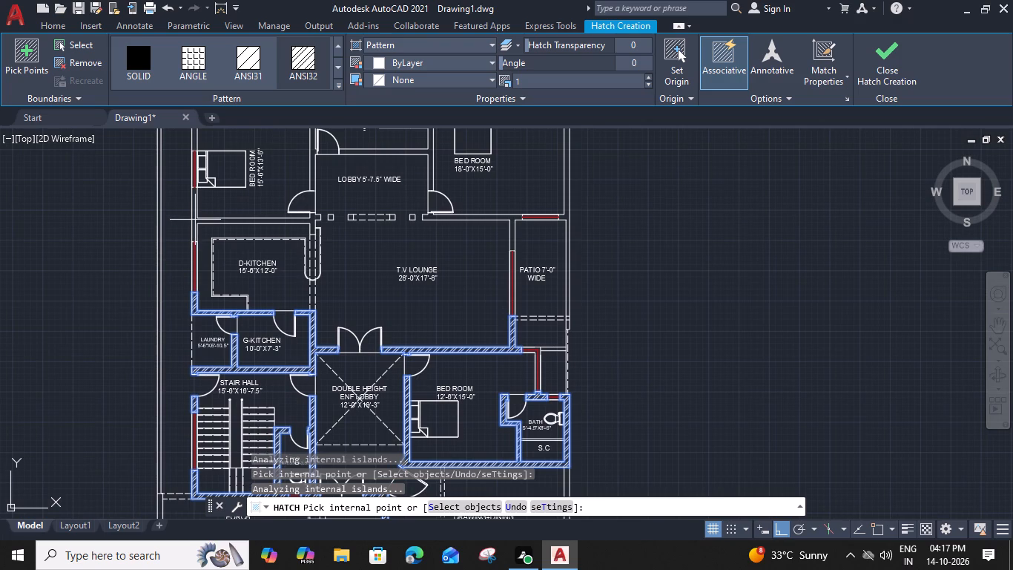
{"action": "left_click", "coordinate": [195, 220]}
{"action": "middle_click_drag", "start_coordinate": [237, 209], "coordinate": [218, 311]}
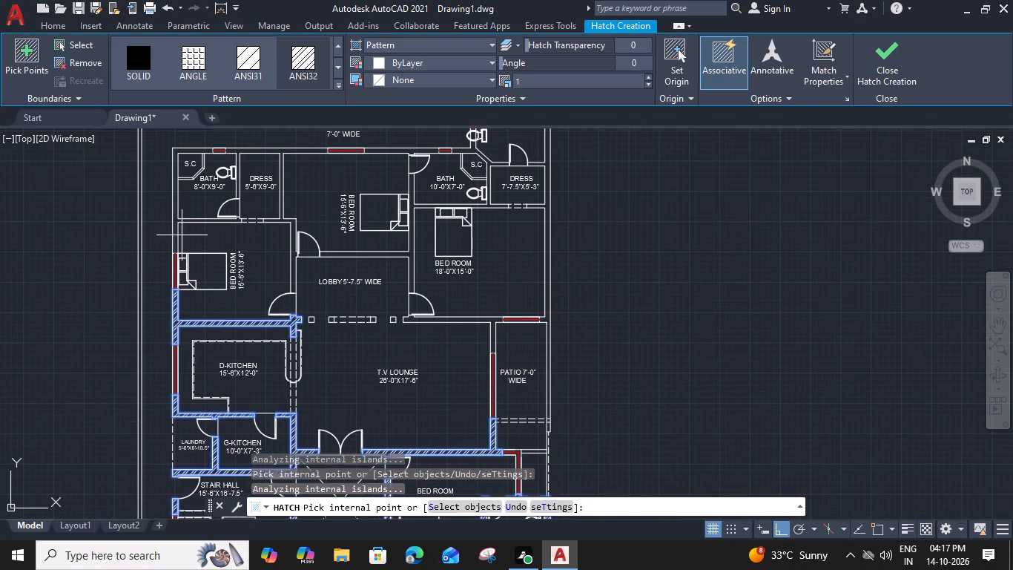
{"action": "left_click", "coordinate": [174, 217]}
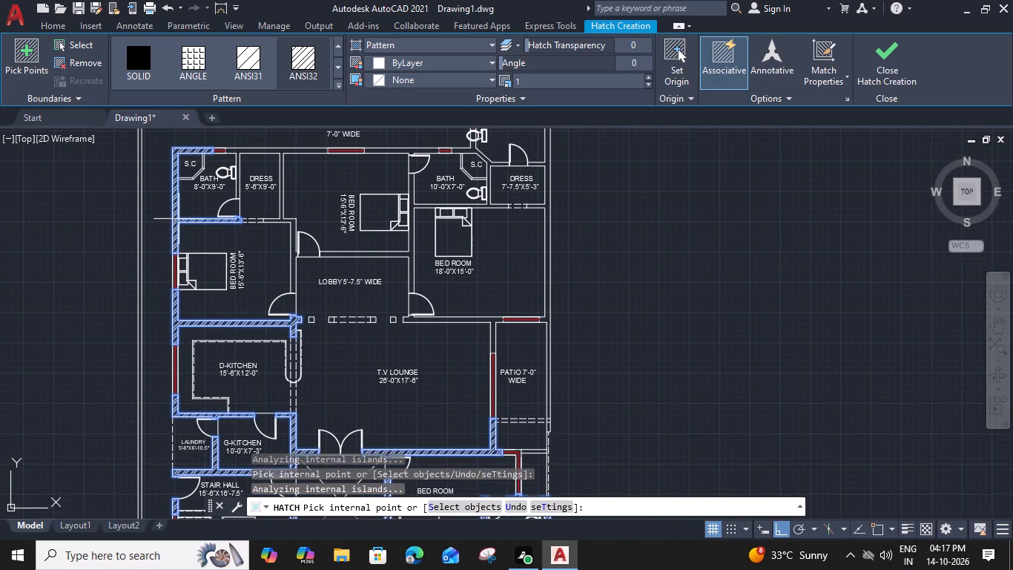
{"action": "left_click", "coordinate": [279, 151]}
{"action": "left_click", "coordinate": [402, 151]}
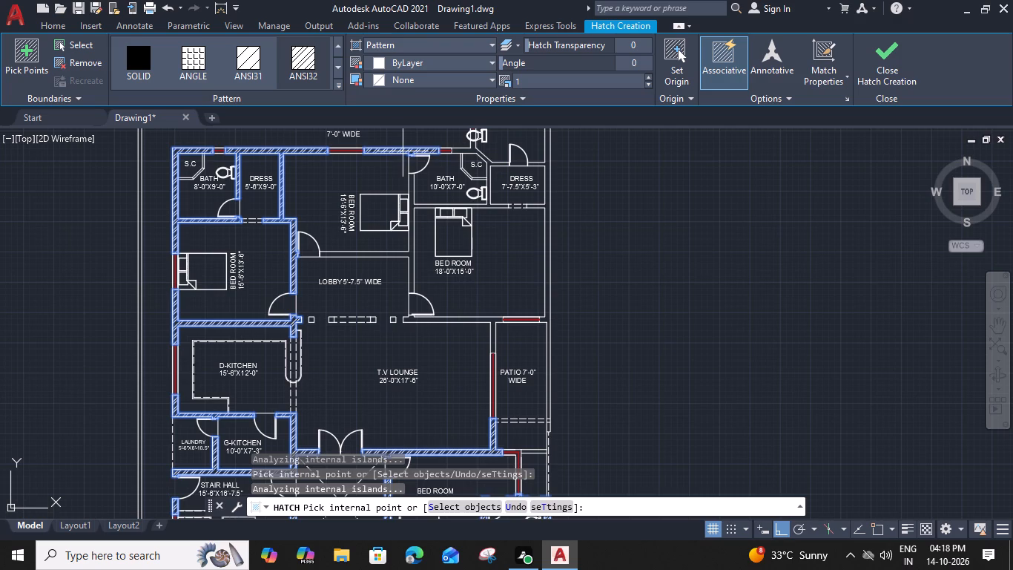
{"action": "left_click", "coordinate": [431, 190]}
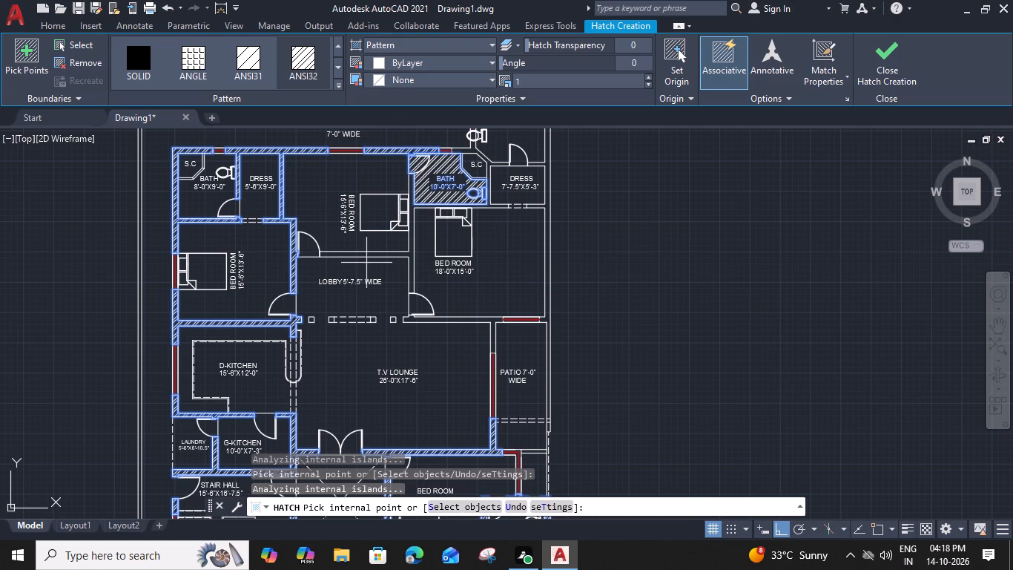
{"action": "key", "text": "ctrl+z"}
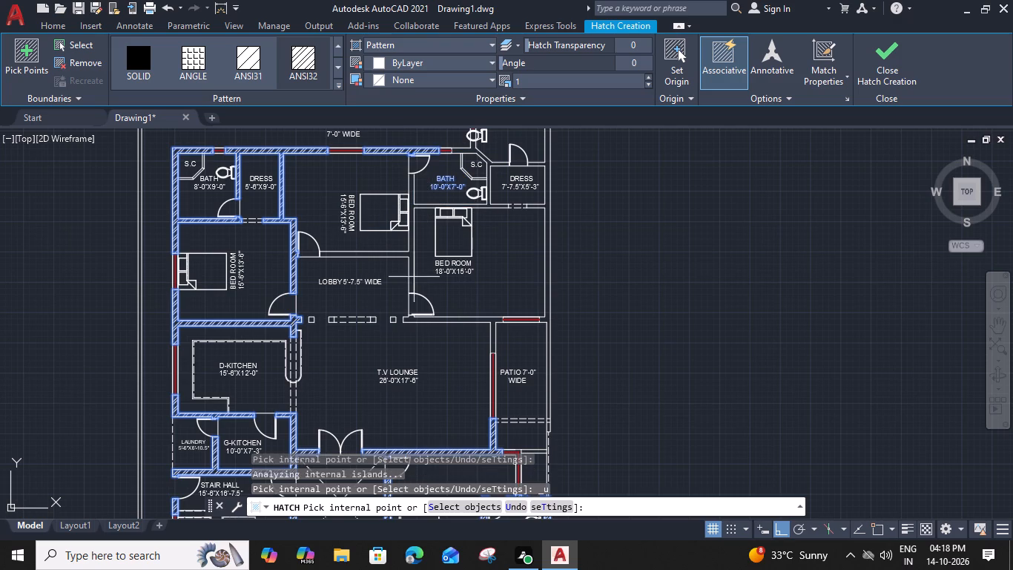
Hatch the remaining walls around the 10'-0"X7'-0" BATH, 18'-0"X15'-0" BED ROOM, east DRESS and northeast BATH, and finish the hatch.
{"action": "middle_click_drag", "start_coordinate": [418, 271], "coordinate": [323, 324]}
{"action": "scroll", "coordinate": [340, 272], "scroll_direction": "up", "scroll_amount": 1}
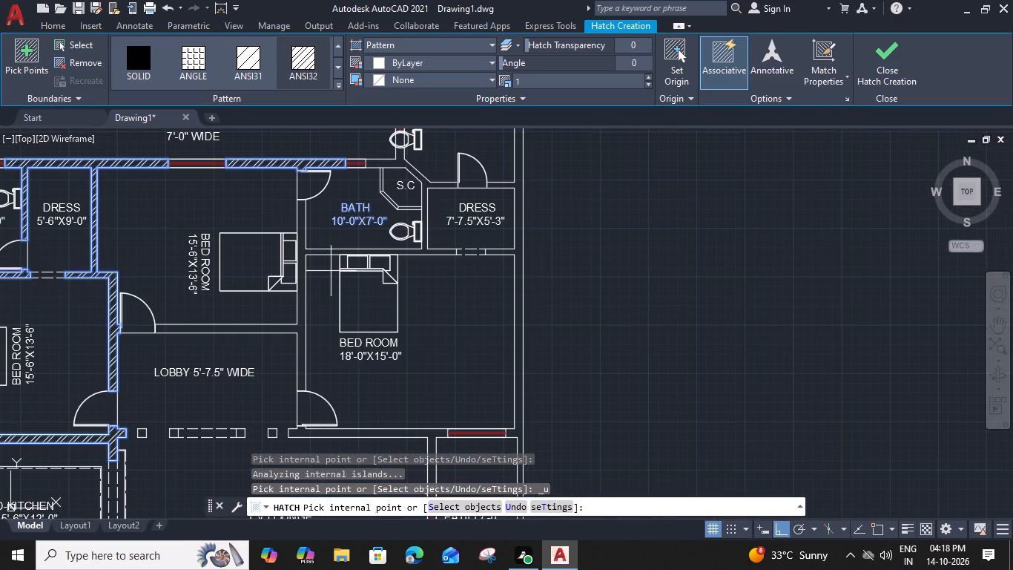
{"action": "left_click", "coordinate": [301, 246]}
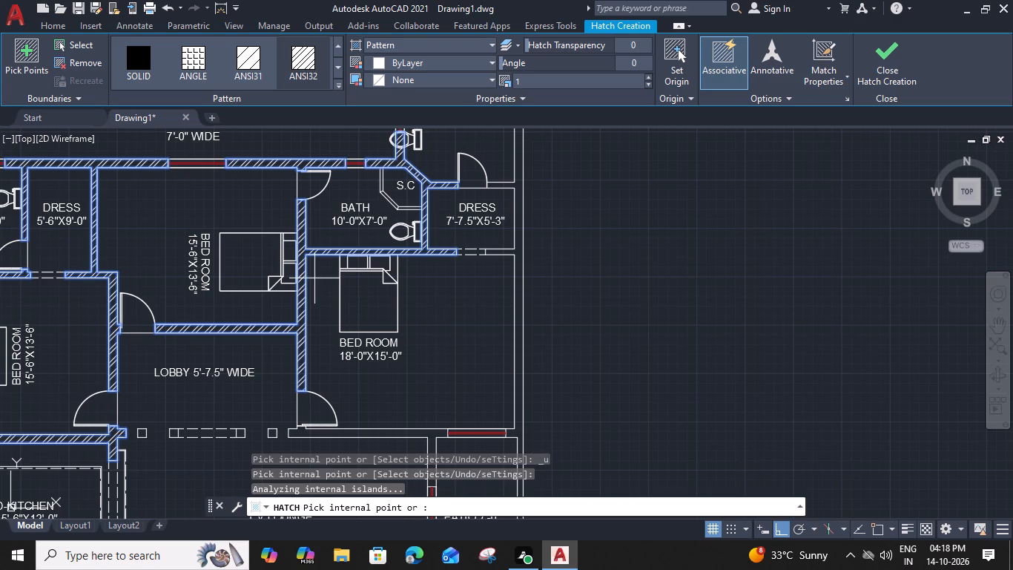
{"action": "left_click", "coordinate": [414, 435]}
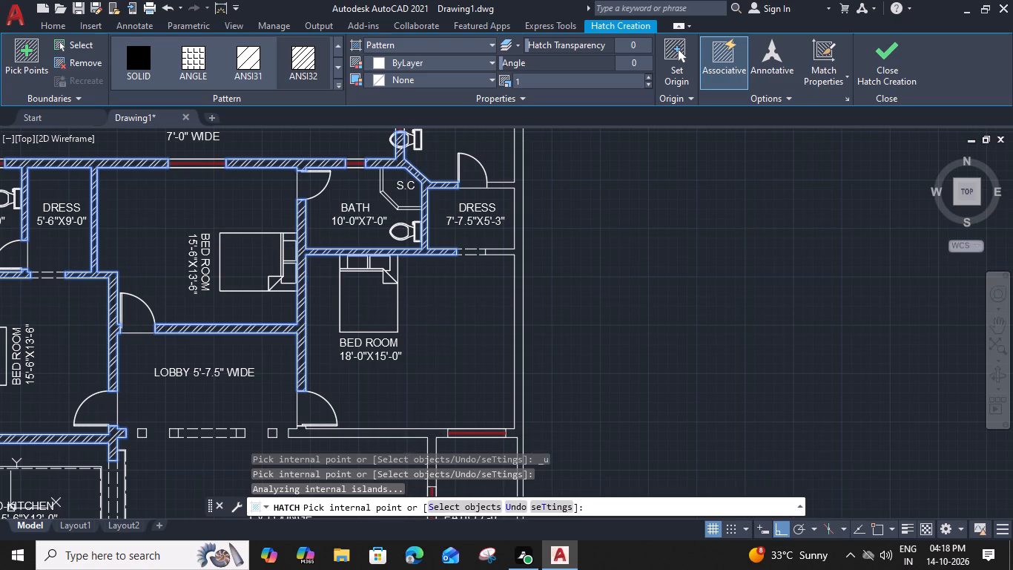
{"action": "left_click", "coordinate": [521, 377]}
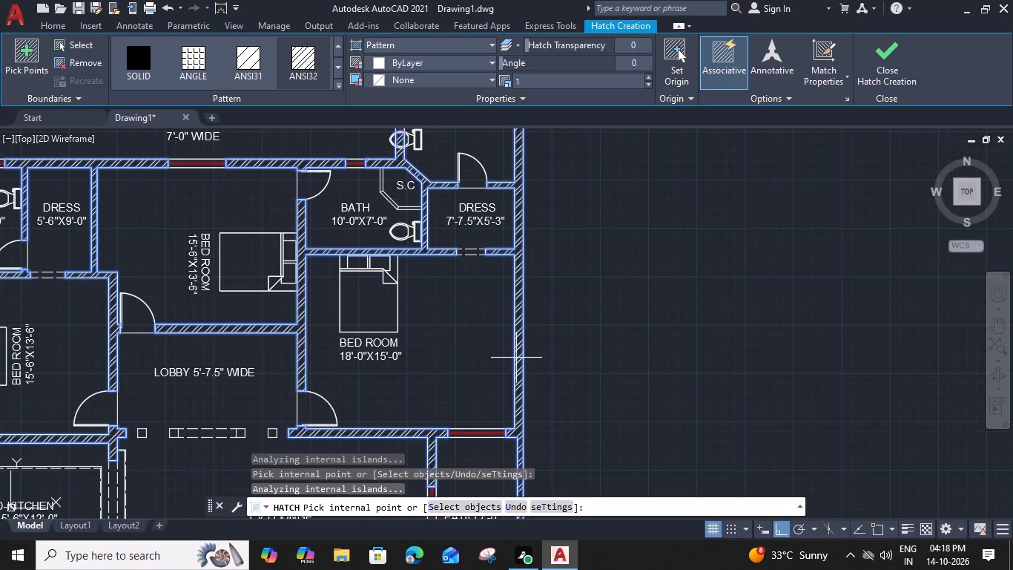
{"action": "middle_click_drag", "start_coordinate": [494, 327], "coordinate": [499, 412]}
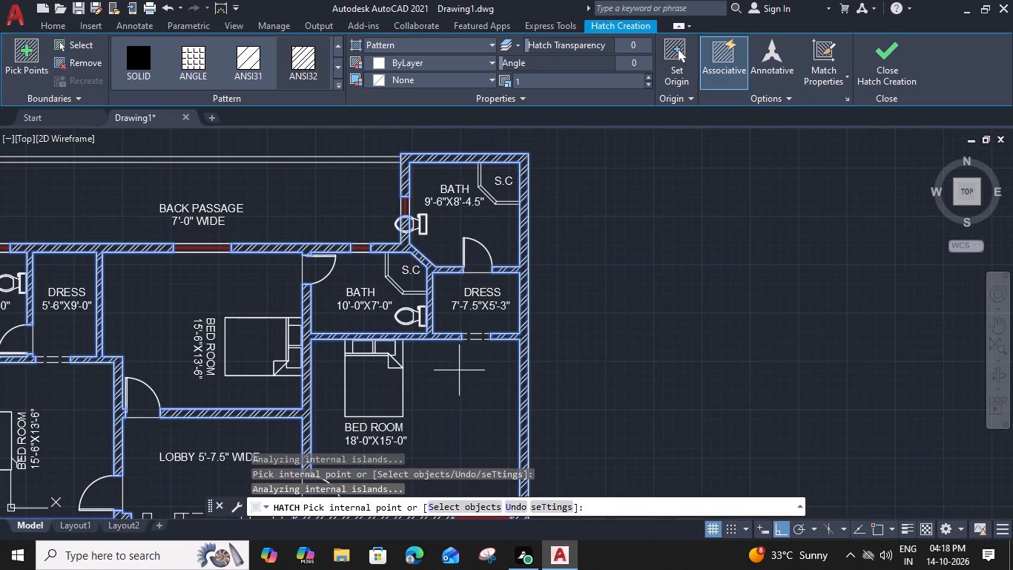
{"action": "left_click", "coordinate": [893, 51]}
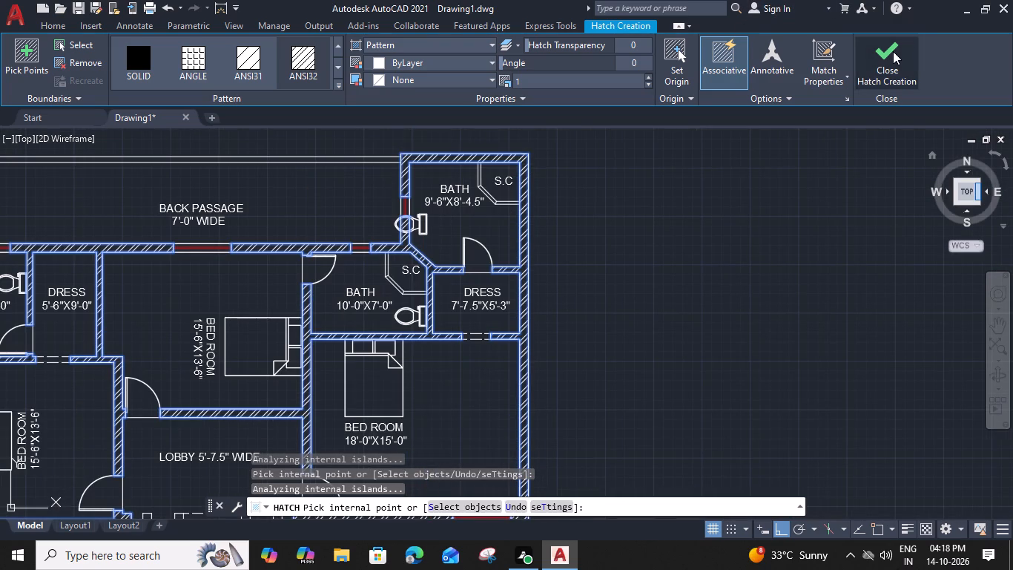
Rotate the toilet in the 9'-6"X8'-4.5" BATH so that its bowl faces east.
{"action": "left_click", "coordinate": [423, 220]}
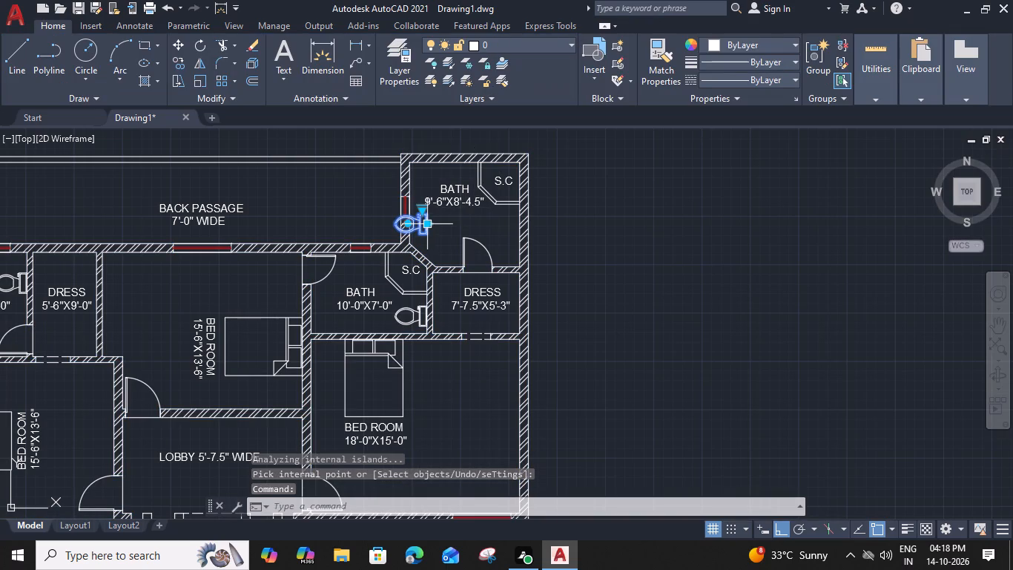
{"action": "key", "text": "r"}
{"action": "key", "text": "o"}
{"action": "key", "text": "space"}
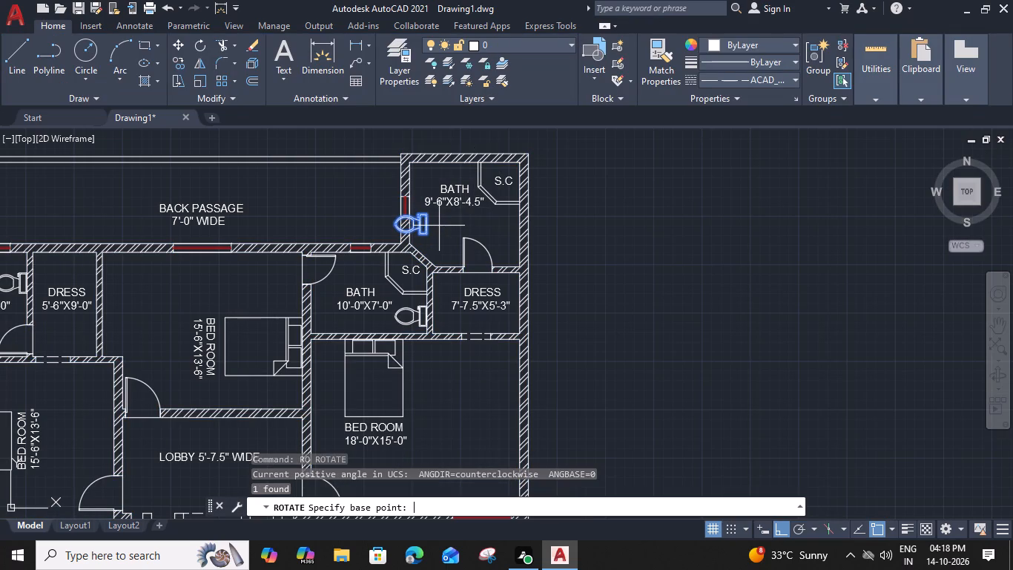
{"action": "scroll", "coordinate": [439, 225], "scroll_direction": "up", "scroll_amount": 2}
{"action": "left_click", "coordinate": [420, 209]}
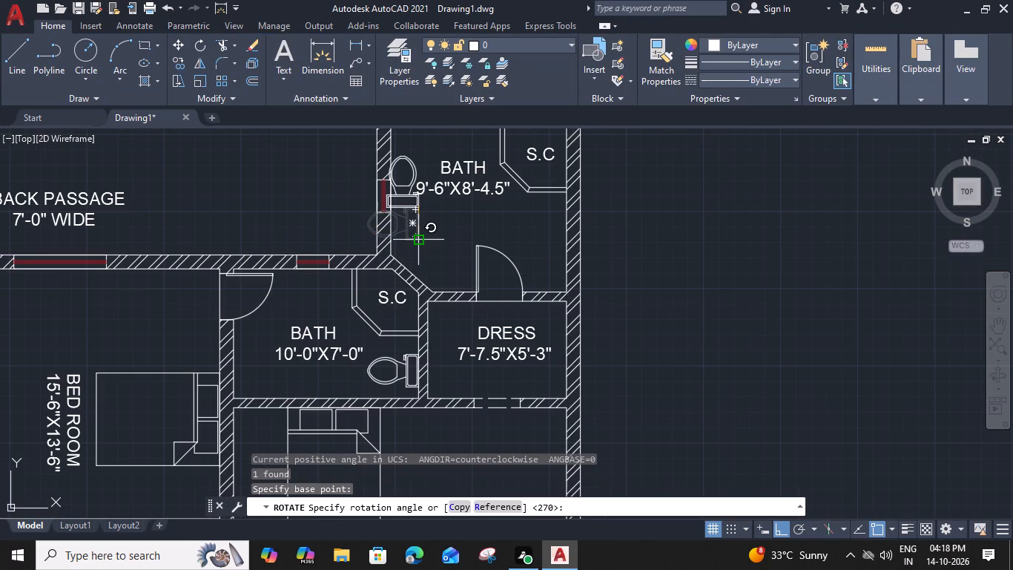
{"action": "scroll", "coordinate": [404, 198], "scroll_direction": "up", "scroll_amount": 3}
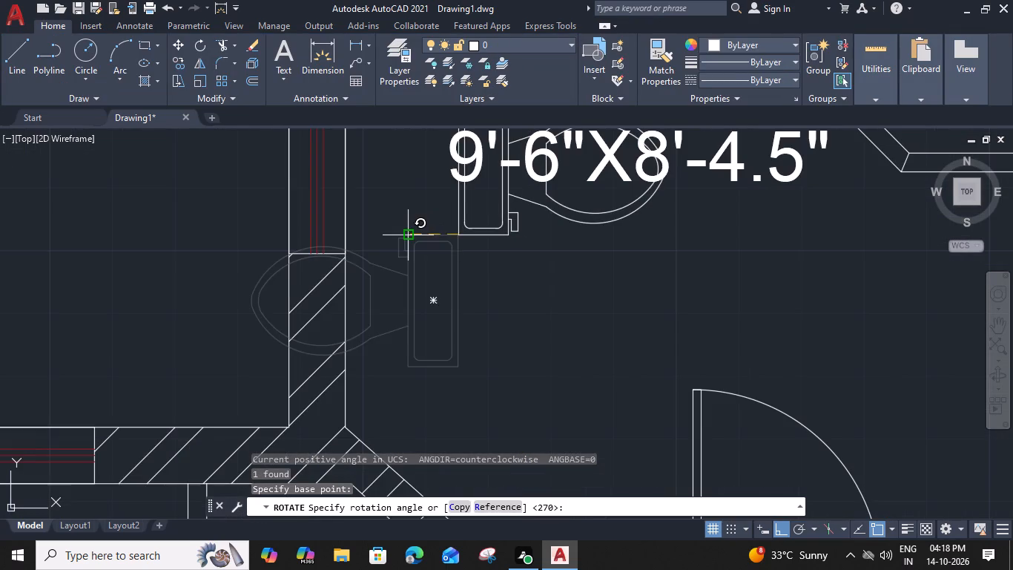
{"action": "left_click", "coordinate": [411, 233]}
Move the rotated toilet against the inner face of the 9'-6"X8'-4.5" BATH's west wall.
{"action": "left_click", "coordinate": [472, 227]}
{"action": "type", "text": "M"}
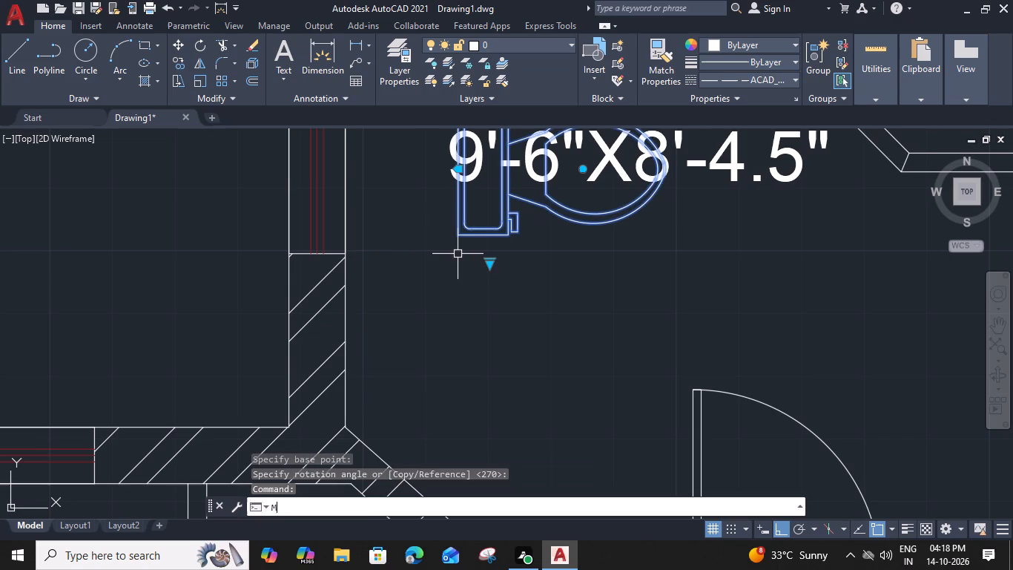
{"action": "key", "text": "space"}
{"action": "scroll", "coordinate": [469, 158], "scroll_direction": "down", "scroll_amount": 1}
{"action": "left_click", "coordinate": [463, 161]}
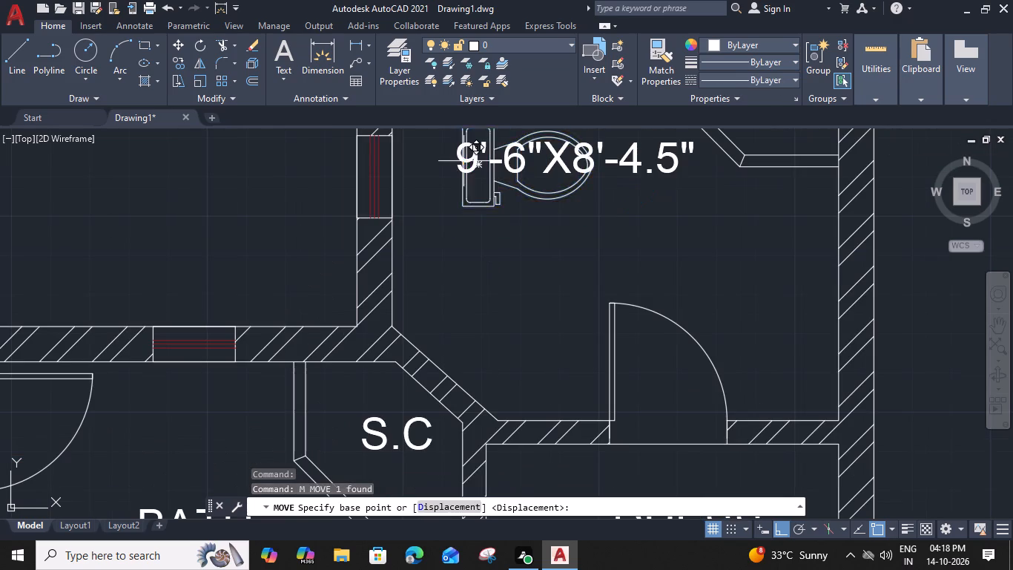
{"action": "left_click", "coordinate": [392, 223]}
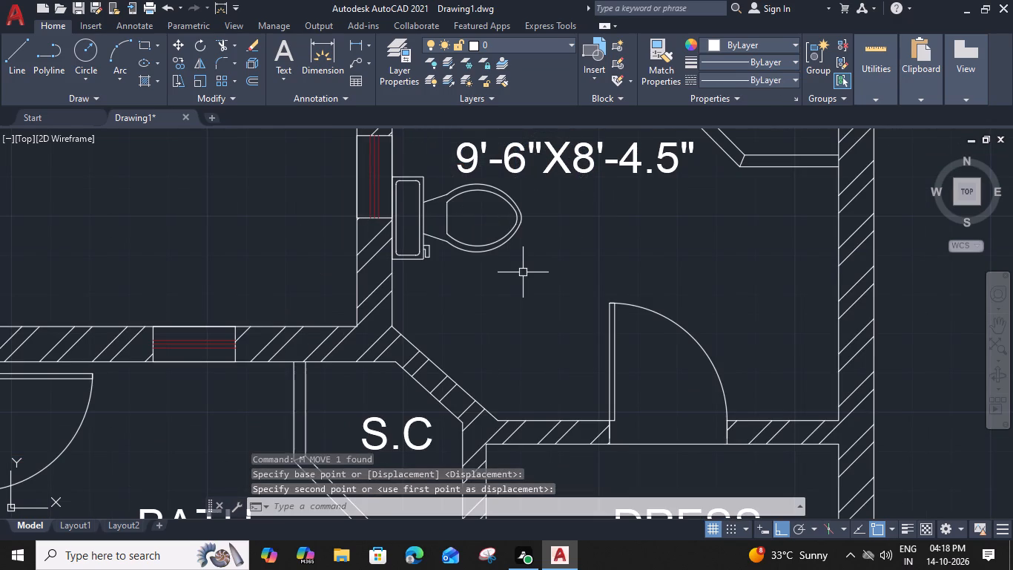
{"action": "key", "text": "Escape"}
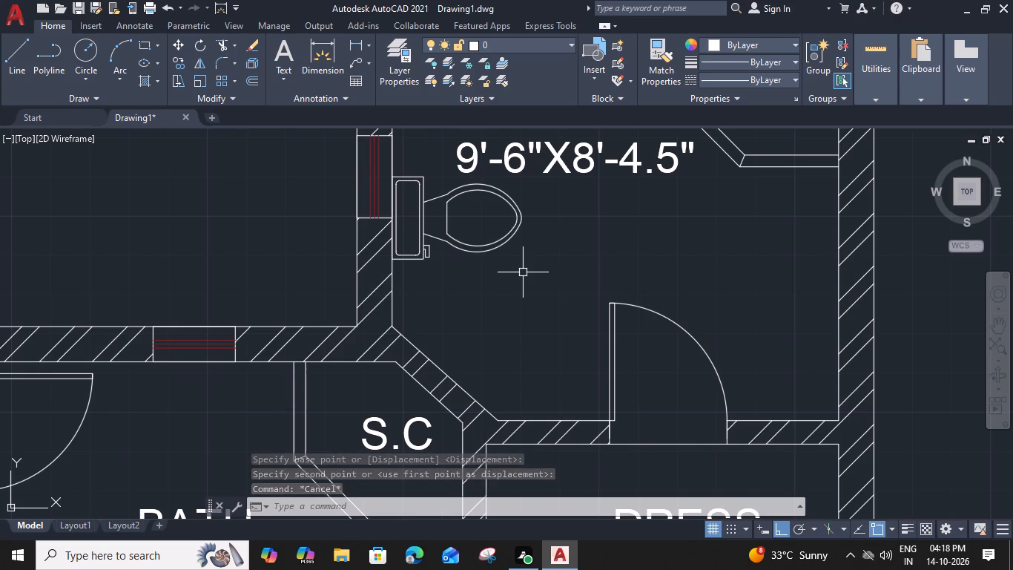
Set the 7'-7.5"X5'-3" DRESS label's text height to 6" and narrow its text box to fit the text.
{"action": "scroll", "coordinate": [521, 263], "scroll_direction": "down", "scroll_amount": 2}
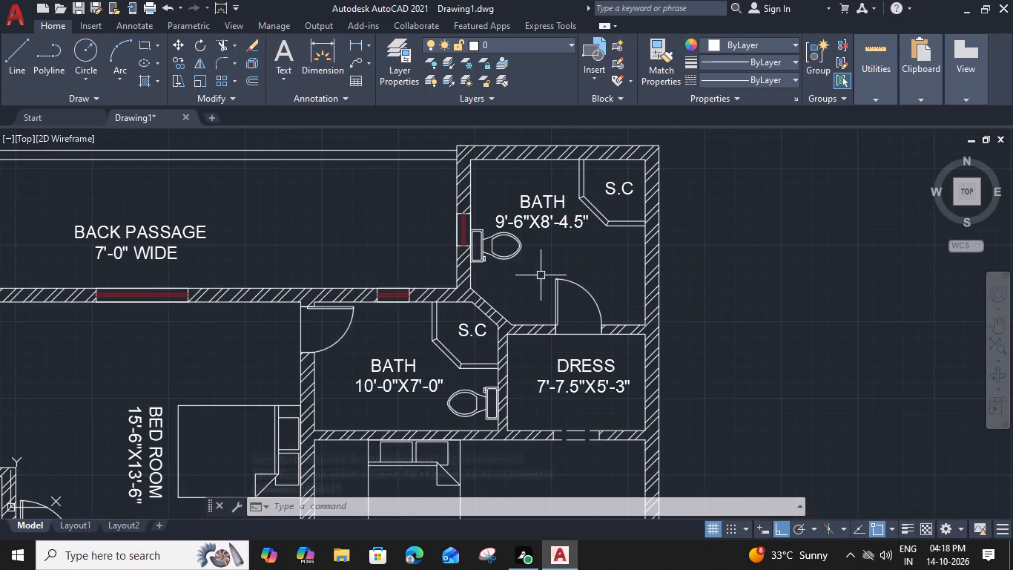
{"action": "middle_click_drag", "start_coordinate": [484, 309], "coordinate": [519, 306]}
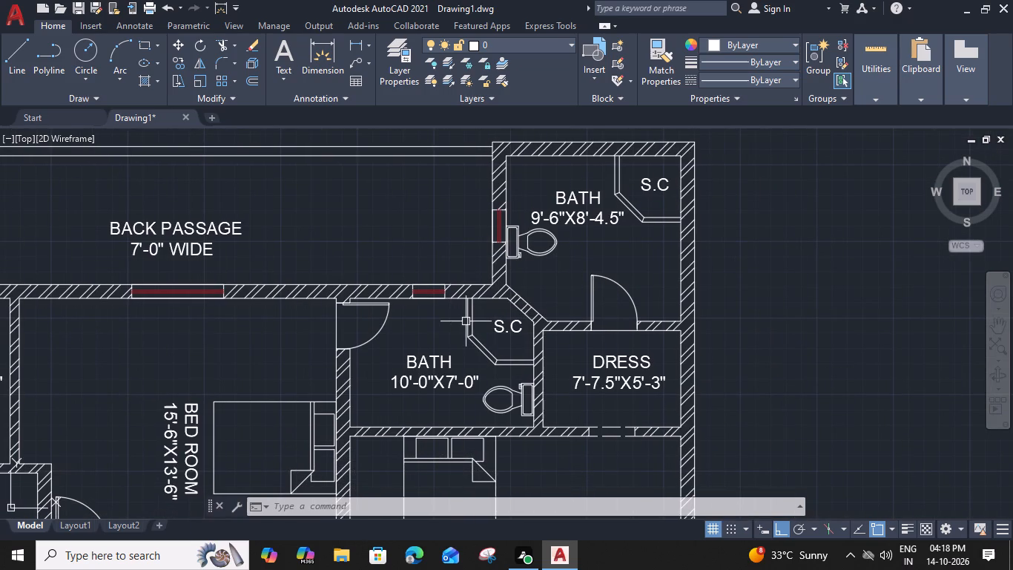
{"action": "middle_click_drag", "start_coordinate": [593, 400], "coordinate": [586, 335]}
{"action": "double_click", "coordinate": [596, 319]}
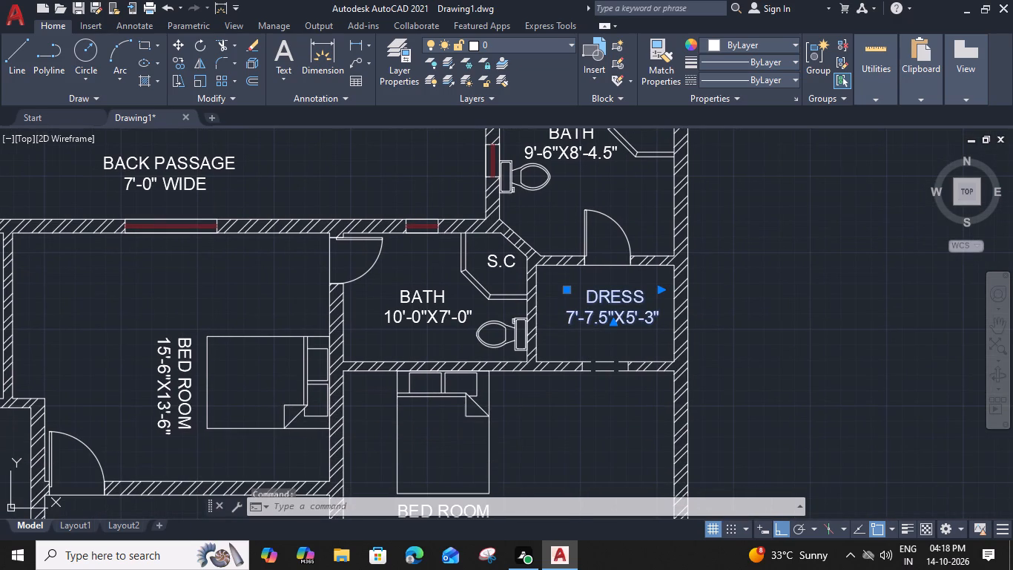
{"action": "scroll", "coordinate": [644, 317], "scroll_direction": "up", "scroll_amount": 2}
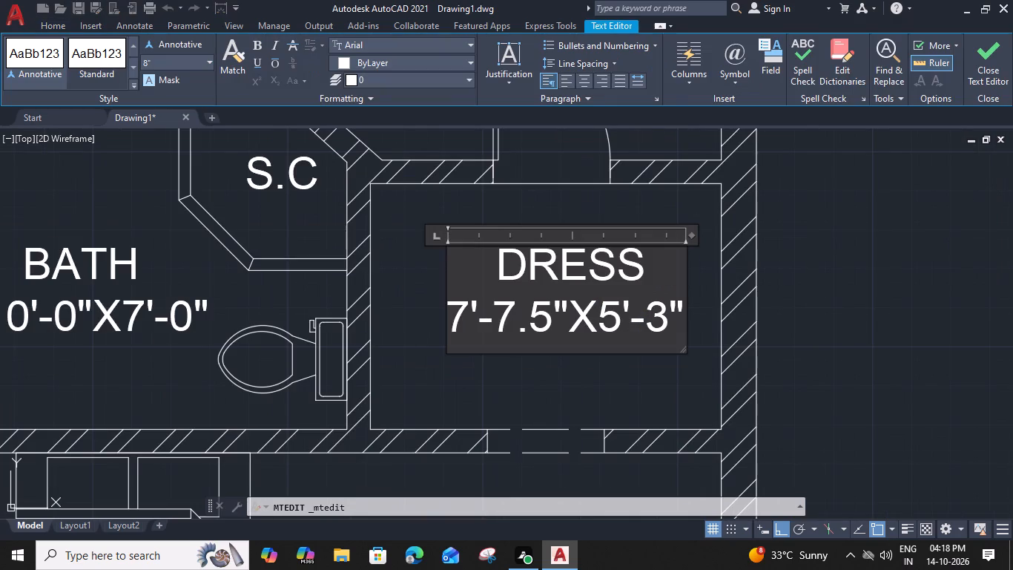
{"action": "left_click", "coordinate": [684, 320]}
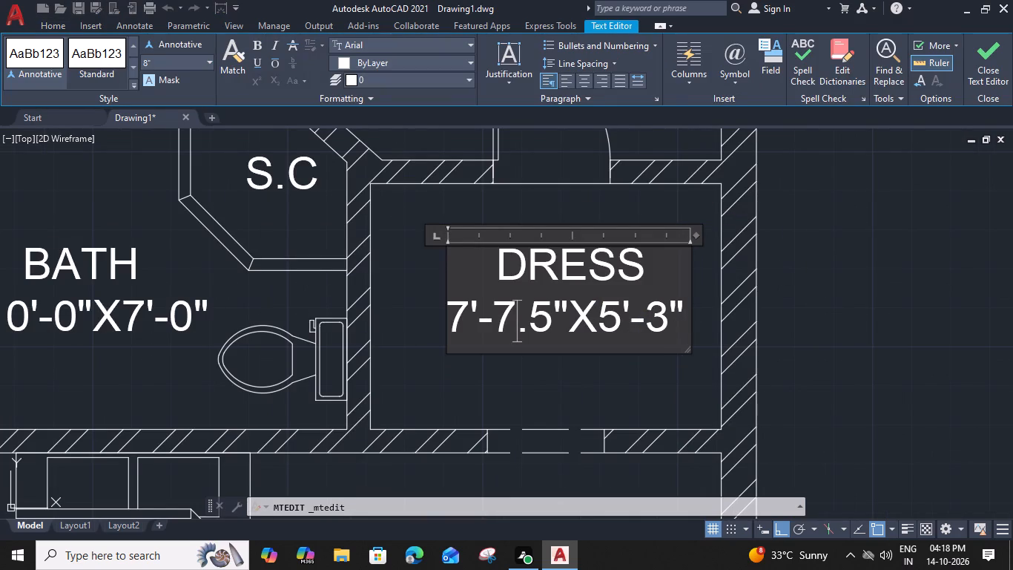
{"action": "left_click_drag", "start_coordinate": [684, 312], "coordinate": [428, 255]}
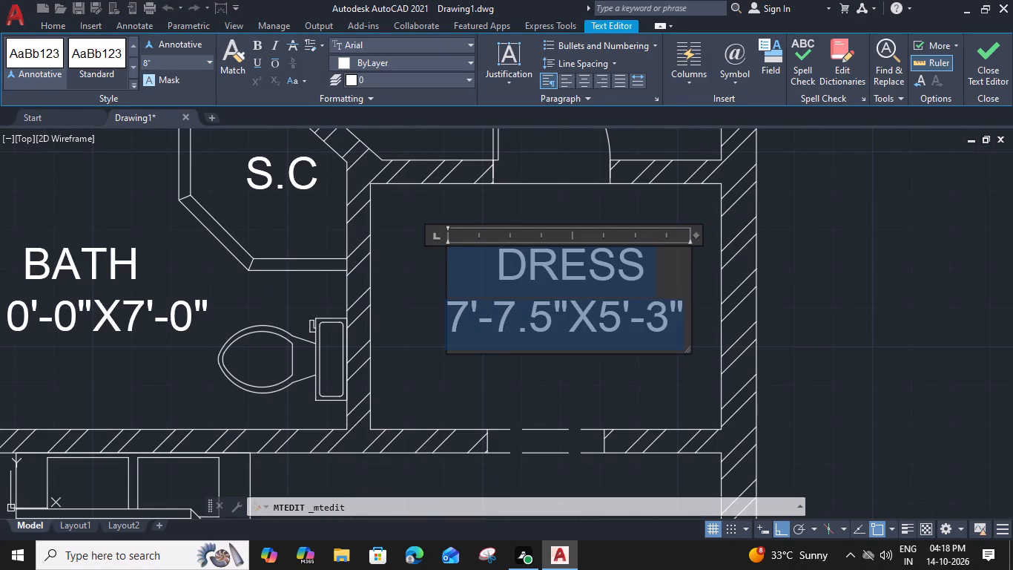
{"action": "left_click", "coordinate": [175, 65]}
{"action": "key", "text": "6"}
{"action": "key", "text": "shift+quotedbl"}
{"action": "key", "text": "Return"}
{"action": "left_click_drag", "start_coordinate": [698, 234], "coordinate": [696, 234]}
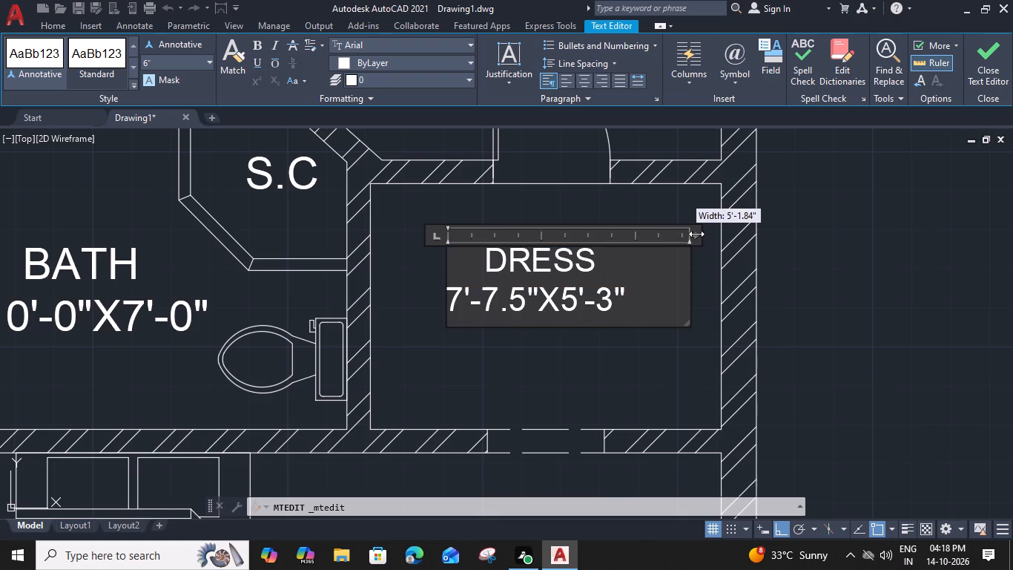
{"action": "left_click_drag", "start_coordinate": [696, 234], "coordinate": [634, 230]}
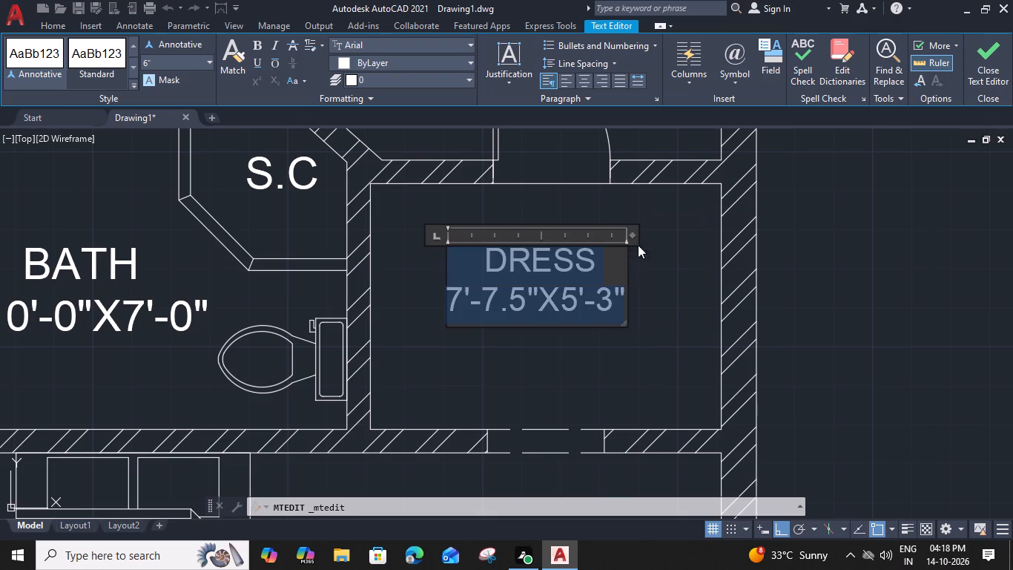
{"action": "left_click", "coordinate": [660, 364]}
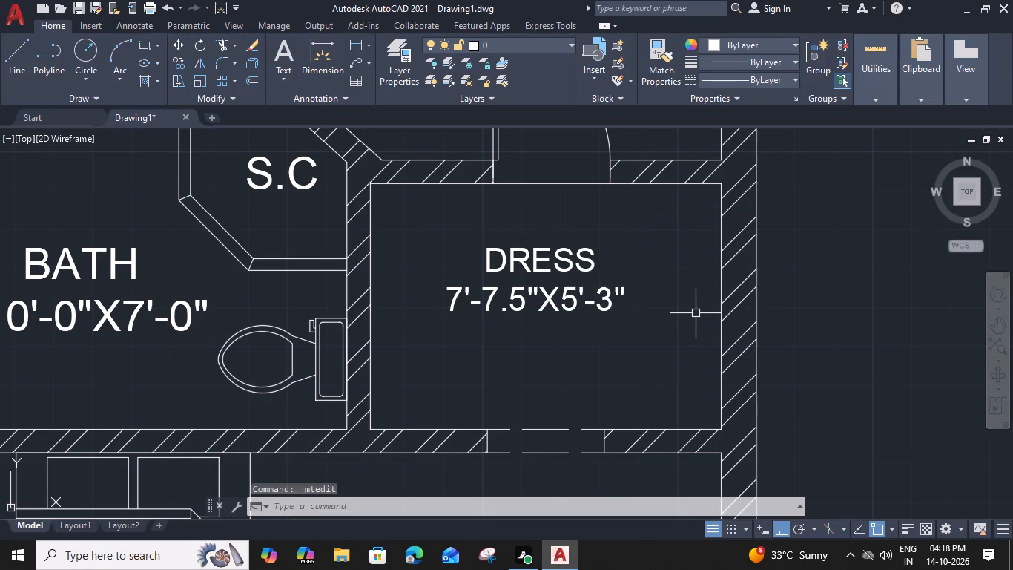
Offset the inner east wall line and the east segments of the south and north wall lines 1" into the 7'-7.5"X5'-3" DRESS.
{"action": "left_click", "coordinate": [723, 289]}
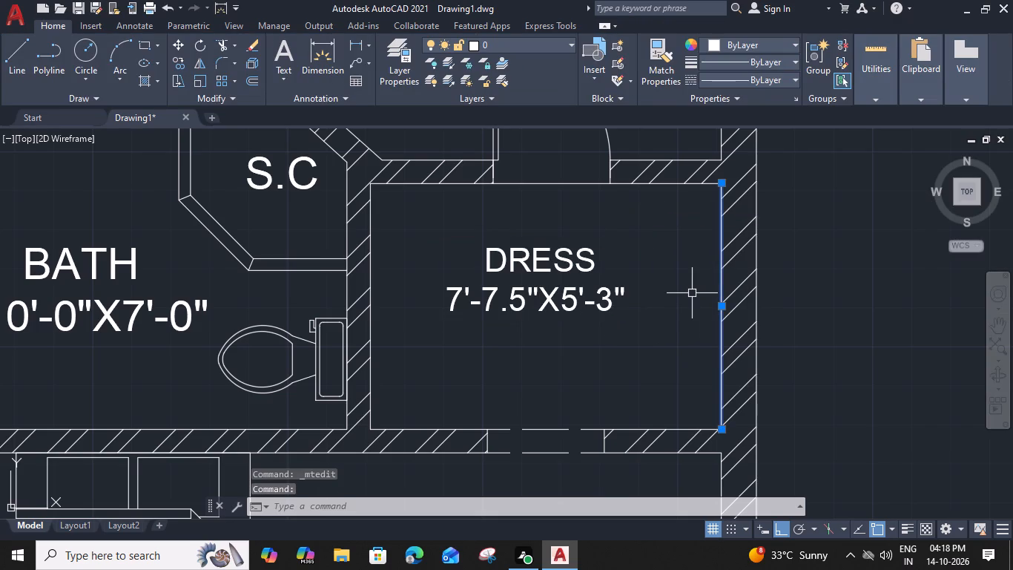
{"action": "type", "text": "O 1\""}
{"action": "key", "text": "Return"}
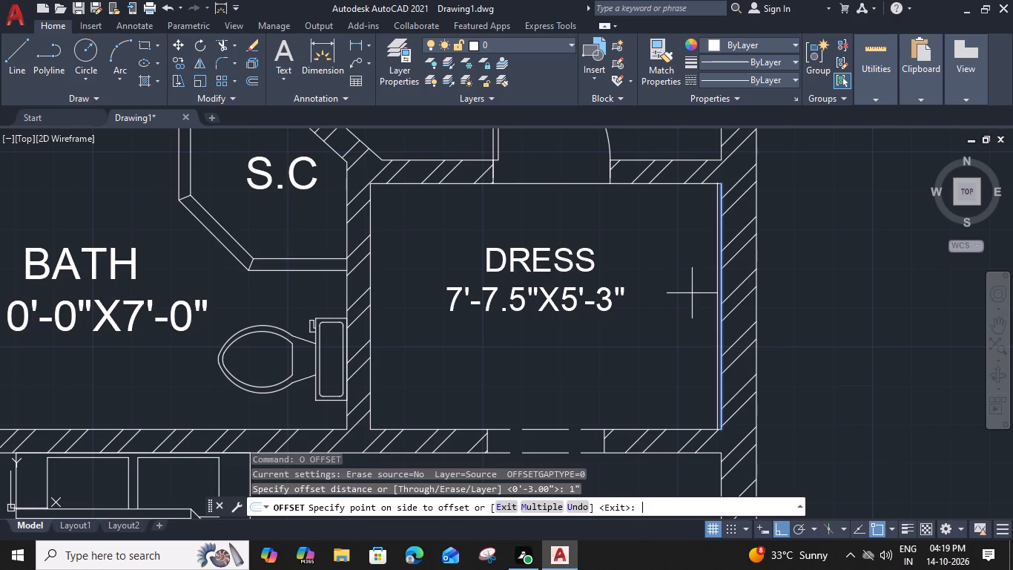
{"action": "left_click", "coordinate": [644, 296]}
{"action": "left_click", "coordinate": [685, 431]}
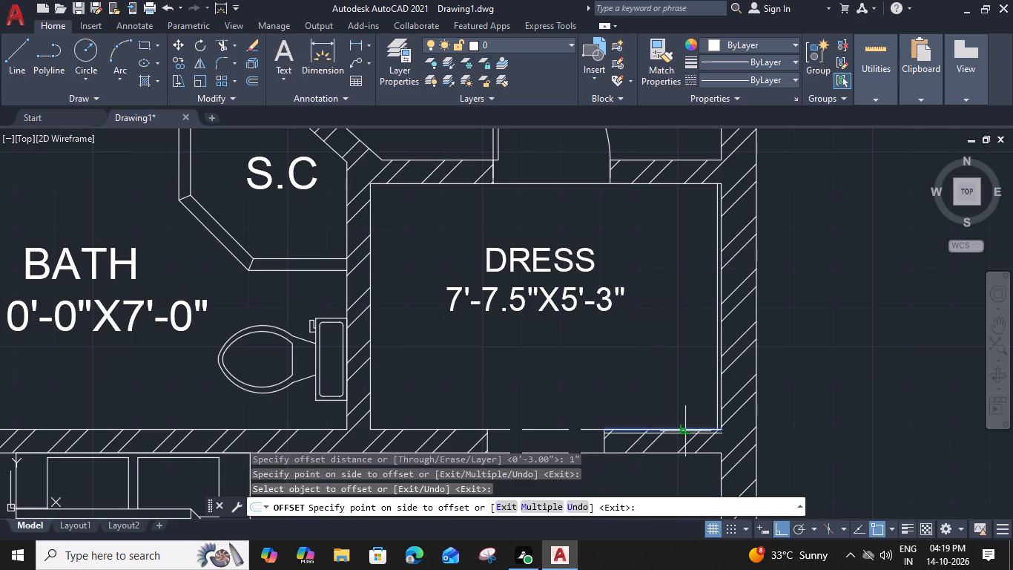
{"action": "left_click", "coordinate": [674, 385]}
{"action": "left_click", "coordinate": [673, 182]}
{"action": "left_click", "coordinate": [669, 241]}
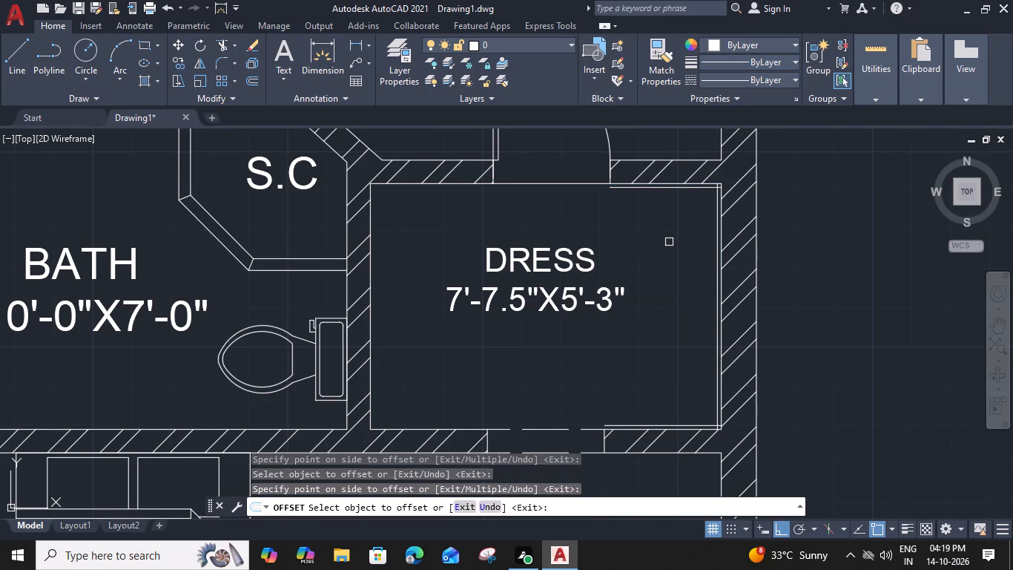
{"action": "key", "text": "grave"}
{"action": "key", "text": "Escape"}
Offset the closet back line beside the 7'-7.5"X5'-3" DRESS's east wall 2' to the west.
{"action": "left_click", "coordinate": [717, 237]}
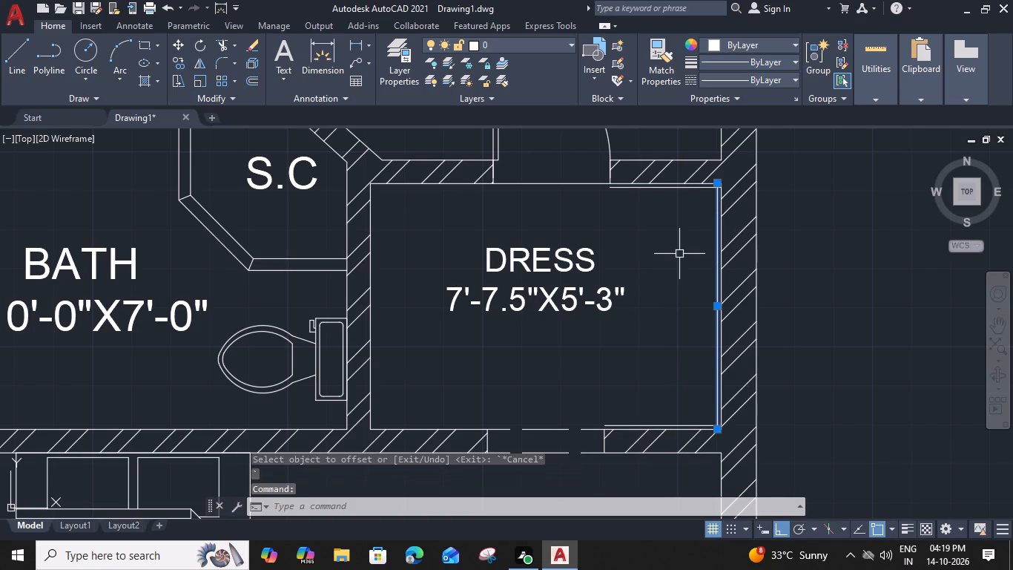
{"action": "type", "text": "O 2"}
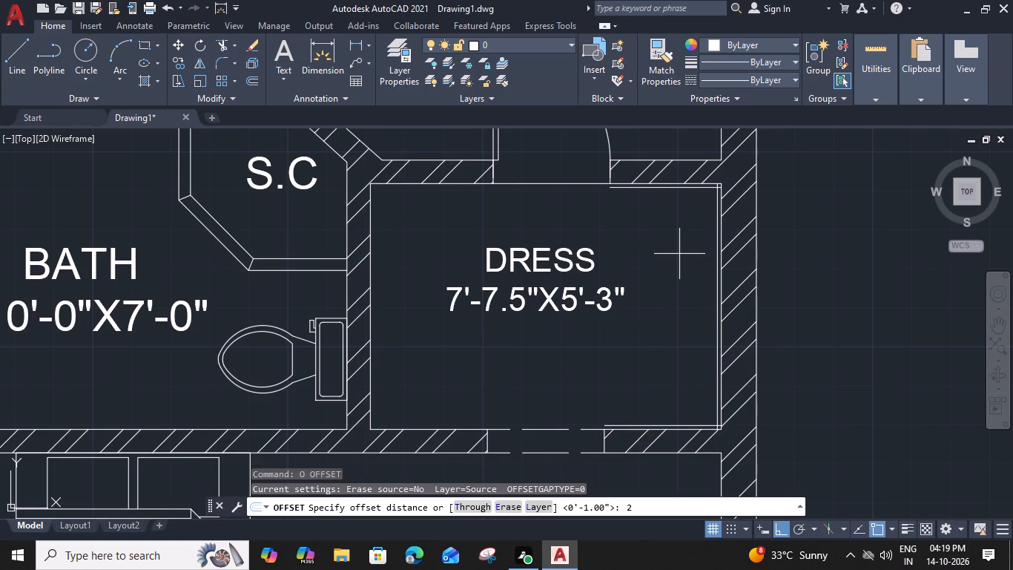
{"action": "key", "text": "apostrophe"}
{"action": "key", "text": "Return"}
{"action": "left_click", "coordinate": [679, 254]}
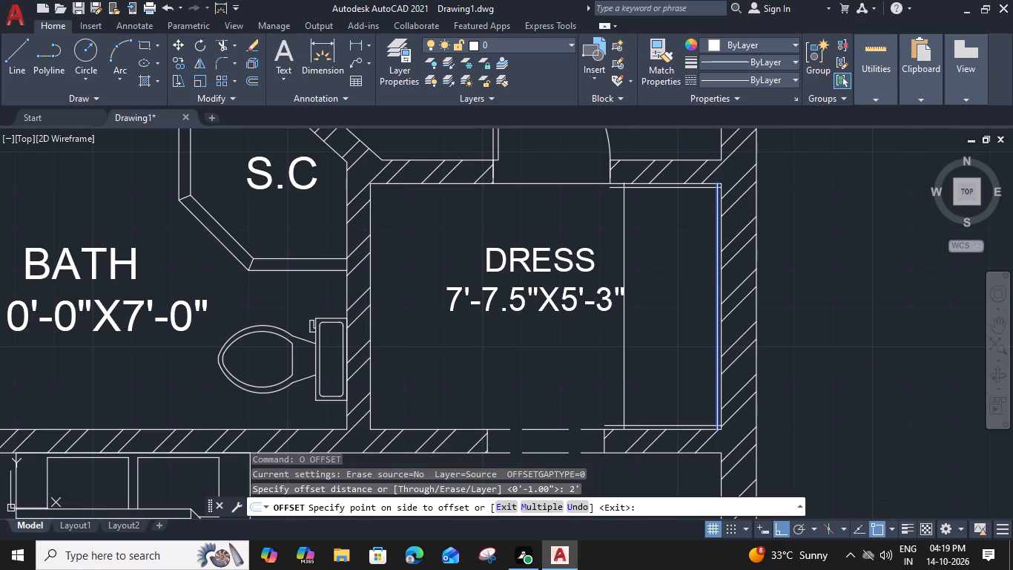
{"action": "left_click", "coordinate": [659, 253]}
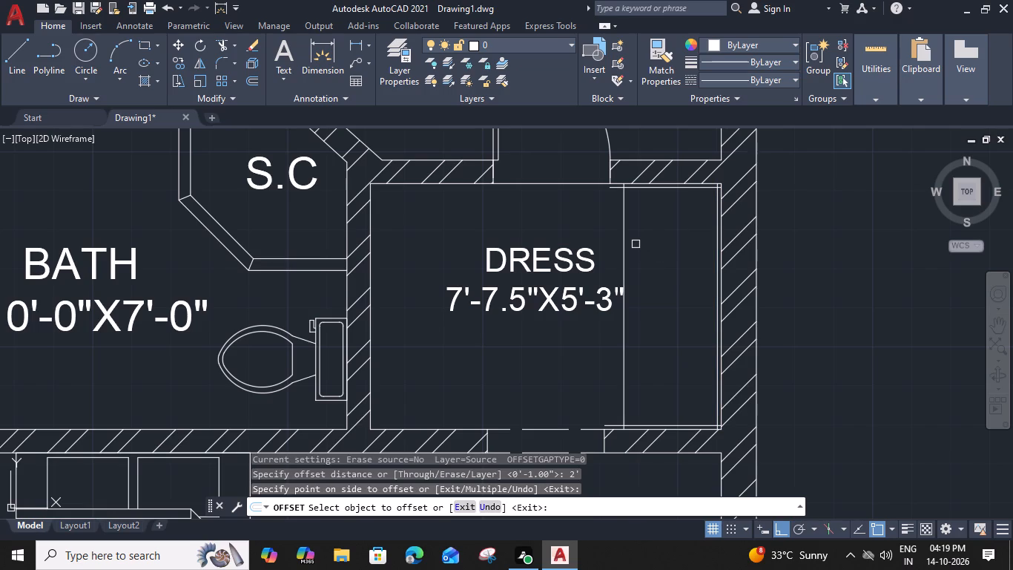
{"action": "key", "text": "Escape"}
Offset the closet's front line 2" further west into the 7'-7.5"X5'-3" DRESS.
{"action": "left_click", "coordinate": [624, 235]}
{"action": "type", "text": "O"}
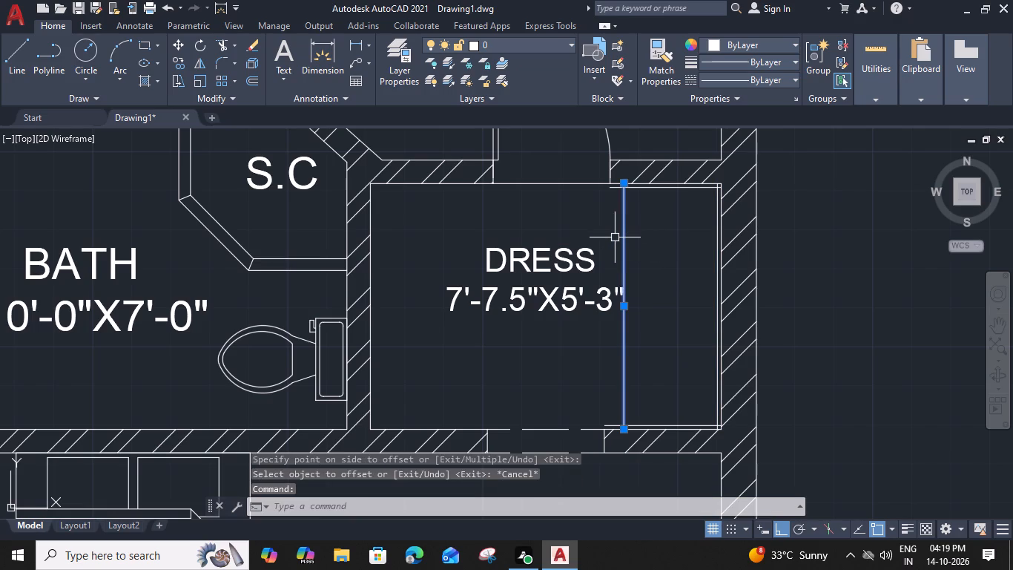
{"action": "key", "text": "space"}
{"action": "type", "text": "2\""}
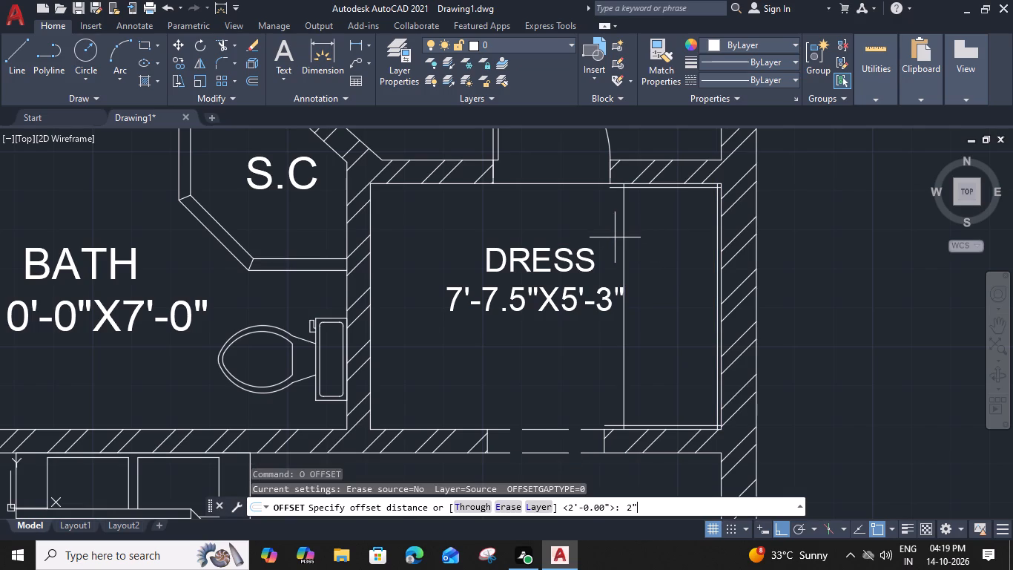
{"action": "key", "text": "Return"}
{"action": "left_click", "coordinate": [584, 233]}
{"action": "key", "text": "Escape"}
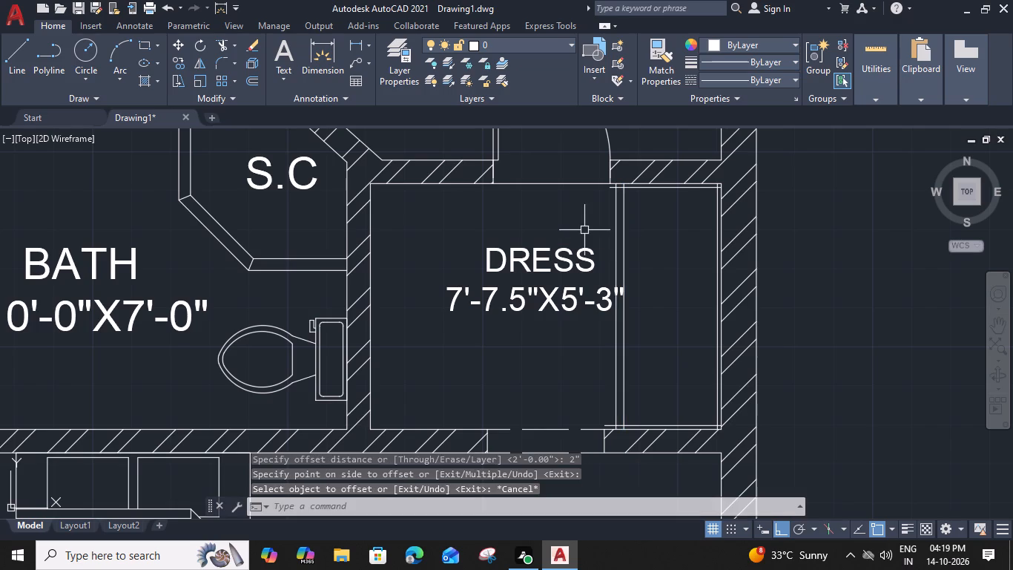
Trim the overhanging closet line ends at the southwest and southeast corners of the east closet in the 7'-7.5"X5'-3" DRESS.
{"action": "type", "text": "TR"}
{"action": "key", "text": "space"}
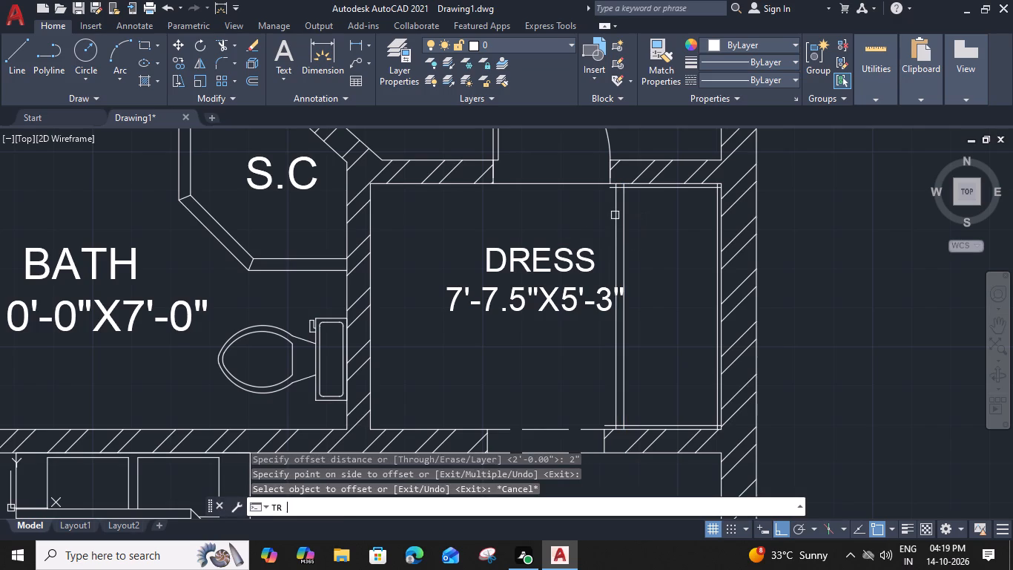
{"action": "scroll", "coordinate": [636, 461], "scroll_direction": "up", "scroll_amount": 3}
{"action": "left_click", "coordinate": [547, 330]}
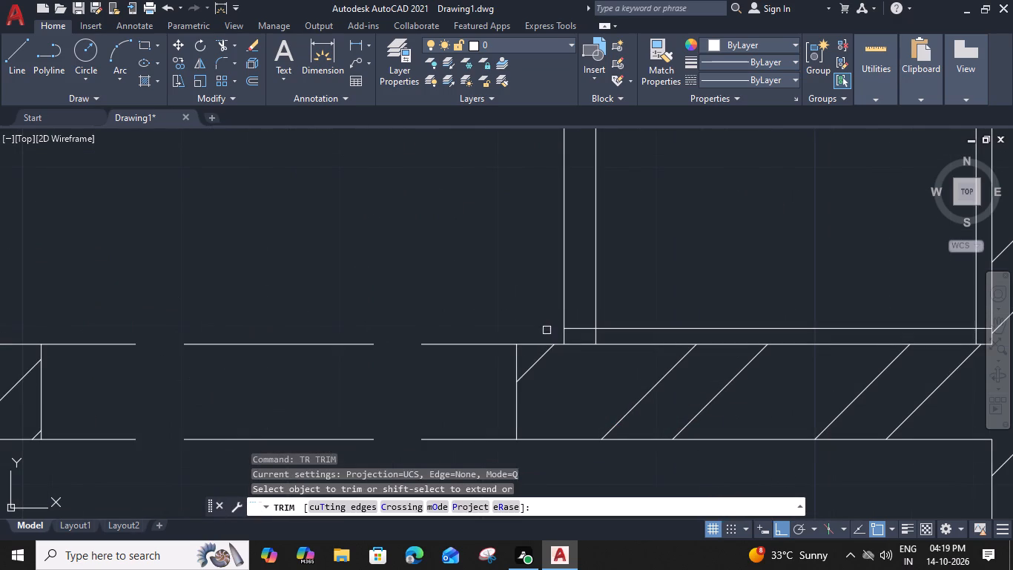
{"action": "left_click", "coordinate": [556, 336]}
{"action": "left_click", "coordinate": [610, 337]}
{"action": "scroll", "coordinate": [612, 337], "scroll_direction": "down", "scroll_amount": 2}
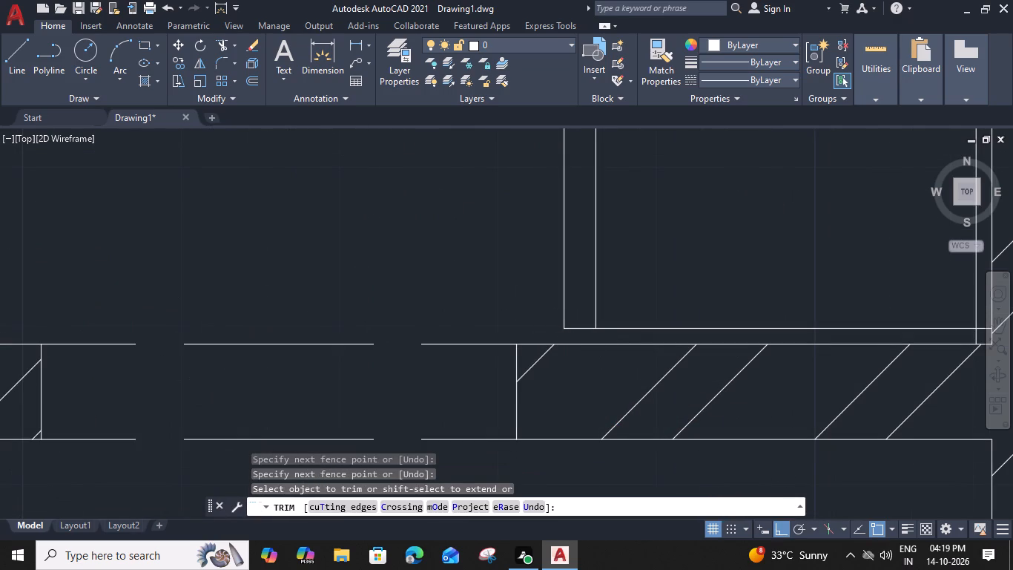
{"action": "scroll", "coordinate": [779, 337], "scroll_direction": "up", "scroll_amount": 3}
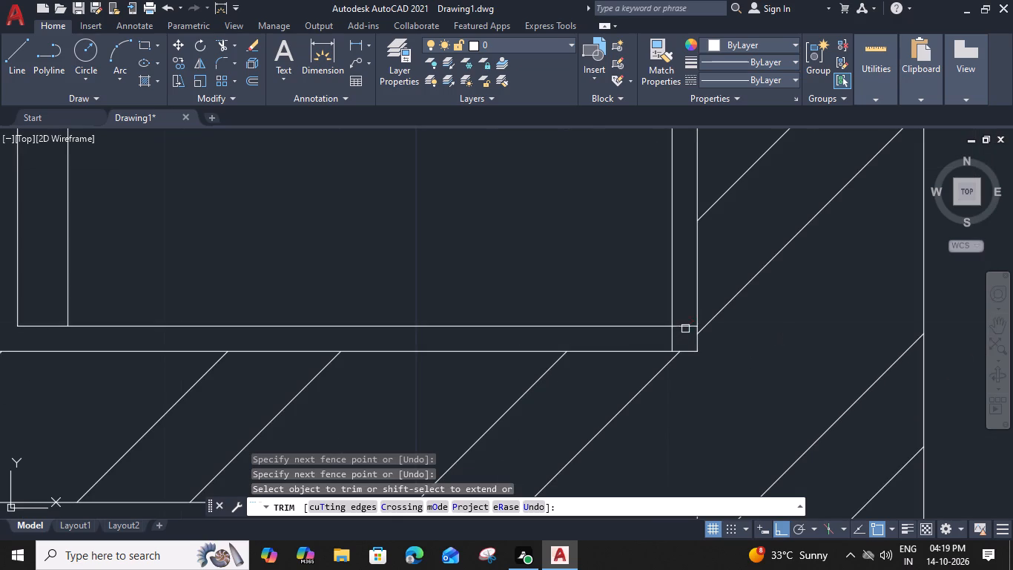
{"action": "left_click", "coordinate": [685, 329]}
{"action": "left_click", "coordinate": [672, 340]}
Trim the overhanging closet line ends at the closet's northeast and northwest corners, and finish trimming.
{"action": "scroll", "coordinate": [671, 340], "scroll_direction": "down", "scroll_amount": 2}
{"action": "middle_click_drag", "start_coordinate": [617, 247], "coordinate": [649, 451]}
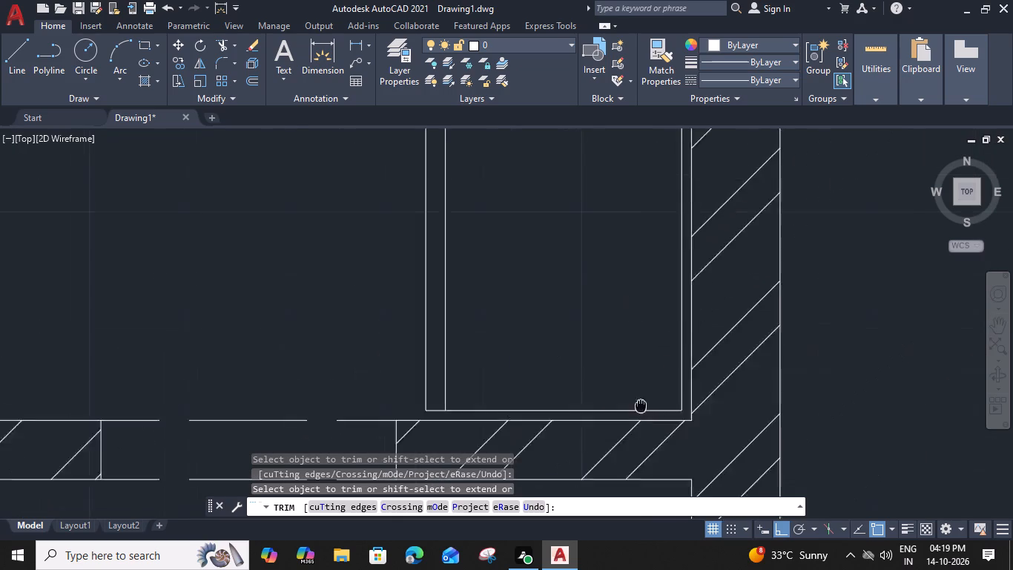
{"action": "middle_click_drag", "start_coordinate": [649, 451], "coordinate": [665, 519]}
{"action": "middle_click_drag", "start_coordinate": [607, 214], "coordinate": [604, 489]}
{"action": "scroll", "coordinate": [734, 304], "scroll_direction": "up", "scroll_amount": 3}
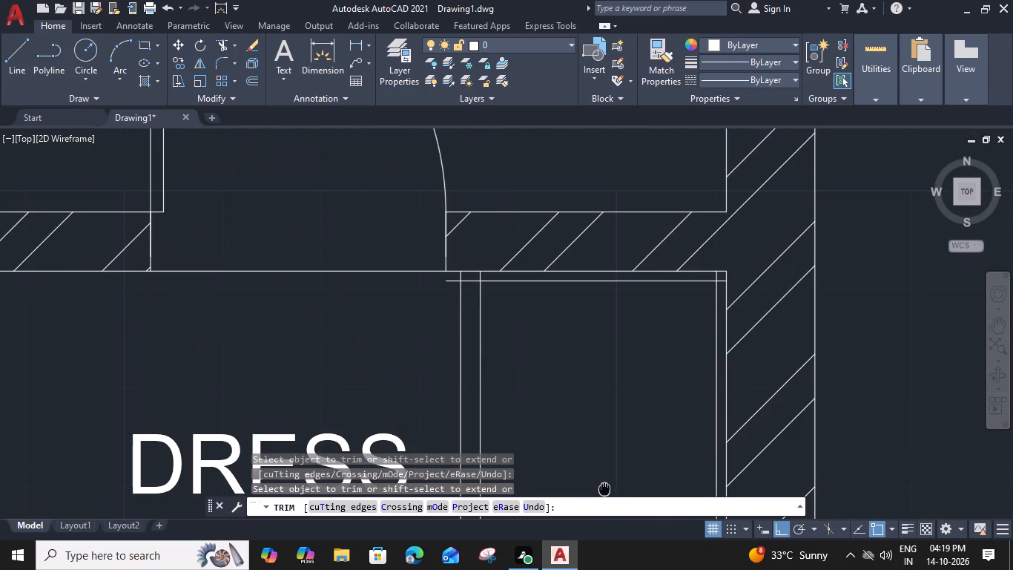
{"action": "left_click", "coordinate": [684, 207]}
{"action": "left_click", "coordinate": [658, 189]}
{"action": "scroll", "coordinate": [658, 189], "scroll_direction": "down", "scroll_amount": 4}
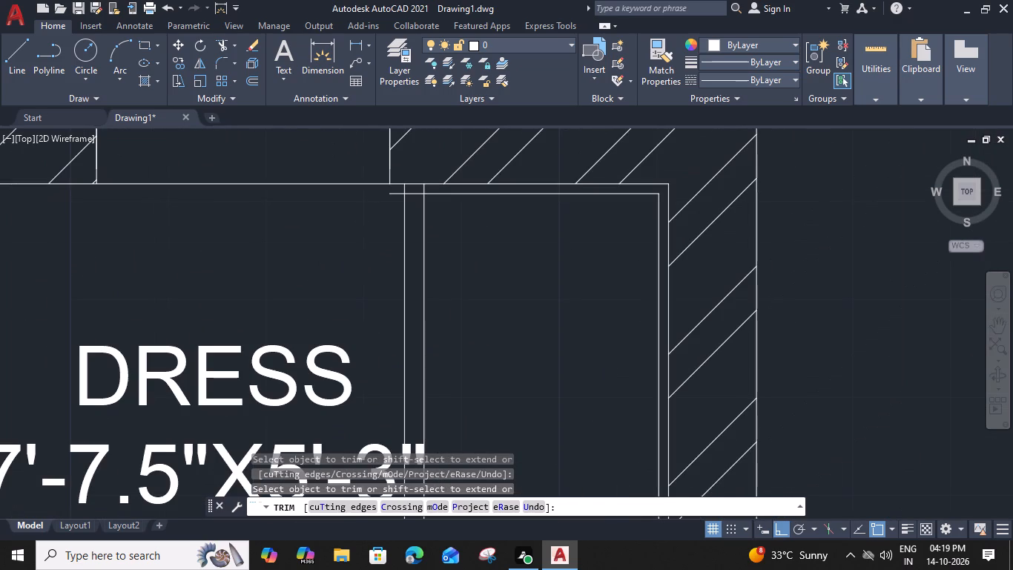
{"action": "scroll", "coordinate": [375, 171], "scroll_direction": "up", "scroll_amount": 3}
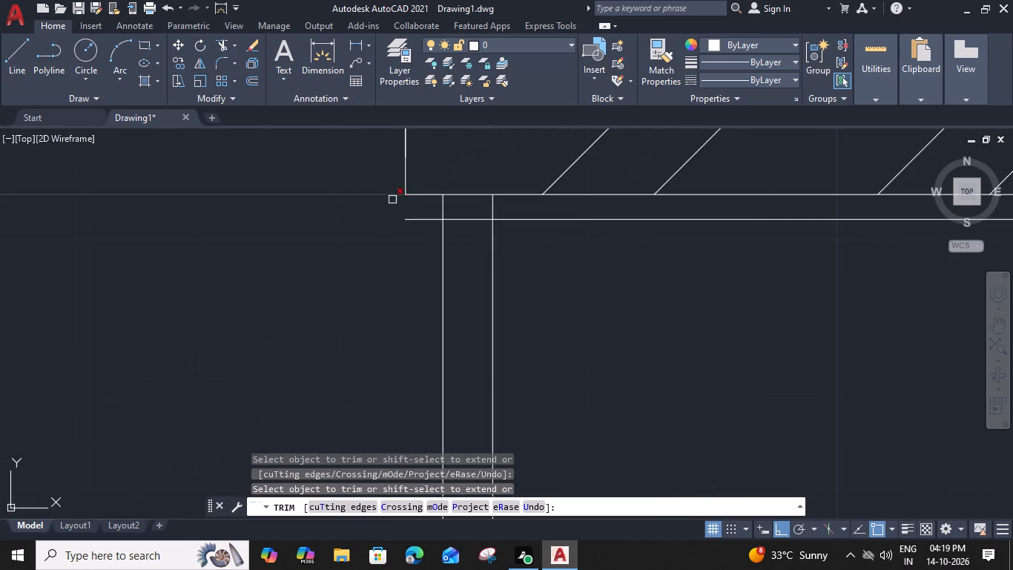
{"action": "left_click", "coordinate": [415, 222]}
{"action": "left_click", "coordinate": [425, 206]}
{"action": "left_click", "coordinate": [541, 203]}
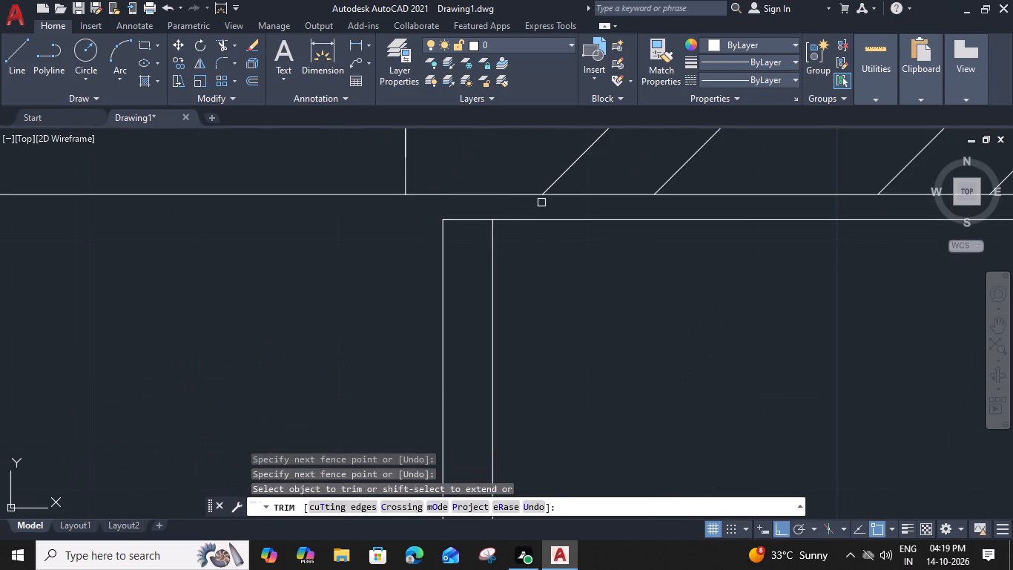
{"action": "key", "text": "Escape"}
Offset the inner west wall line and the west segments of the south and north wall lines 1" into the 7'-7.5"X5'-3" DRESS.
{"action": "scroll", "coordinate": [544, 255], "scroll_direction": "down", "scroll_amount": 4}
{"action": "middle_click_drag", "start_coordinate": [577, 302], "coordinate": [561, 197]}
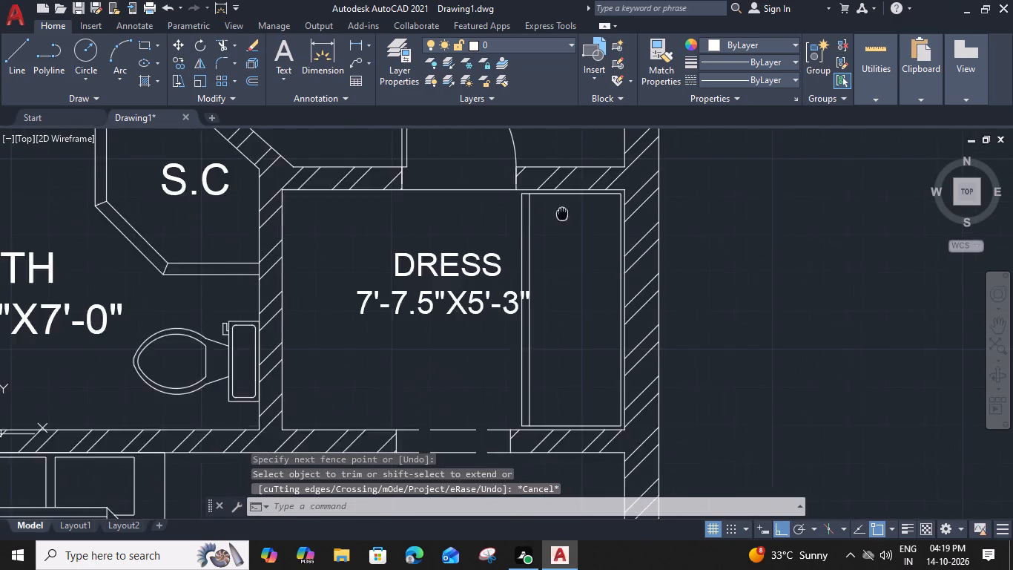
{"action": "middle_click_drag", "start_coordinate": [561, 197], "coordinate": [561, 168]}
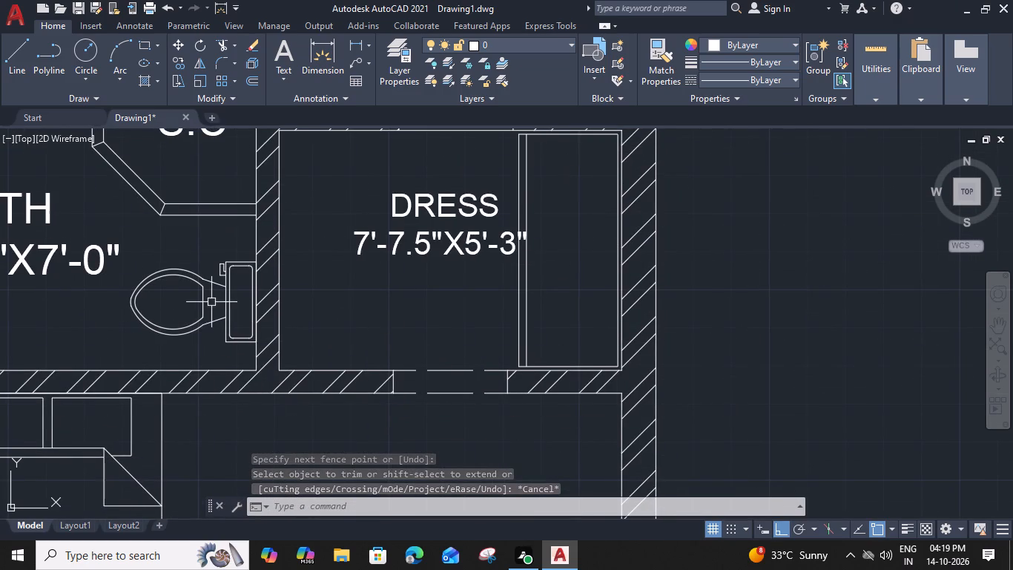
{"action": "left_click", "coordinate": [277, 267]}
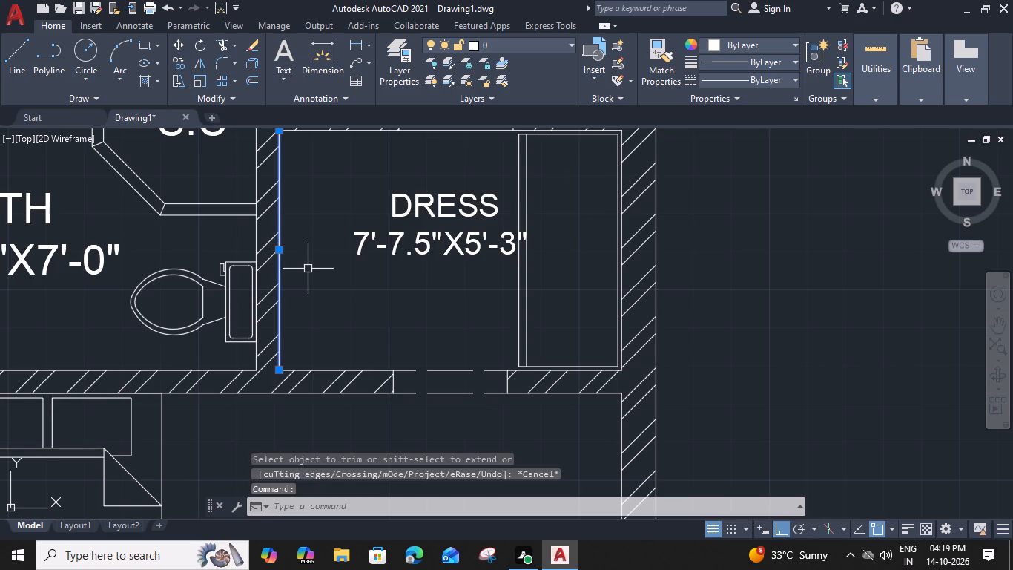
{"action": "type", "text": "O 1"}
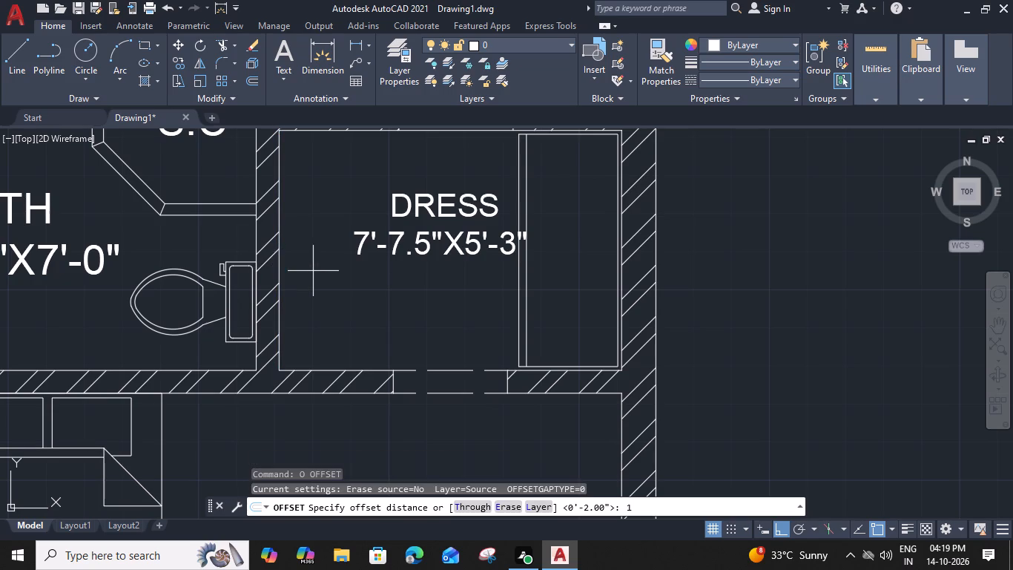
{"action": "key", "text": "shift+quotedbl"}
{"action": "key", "text": "Return"}
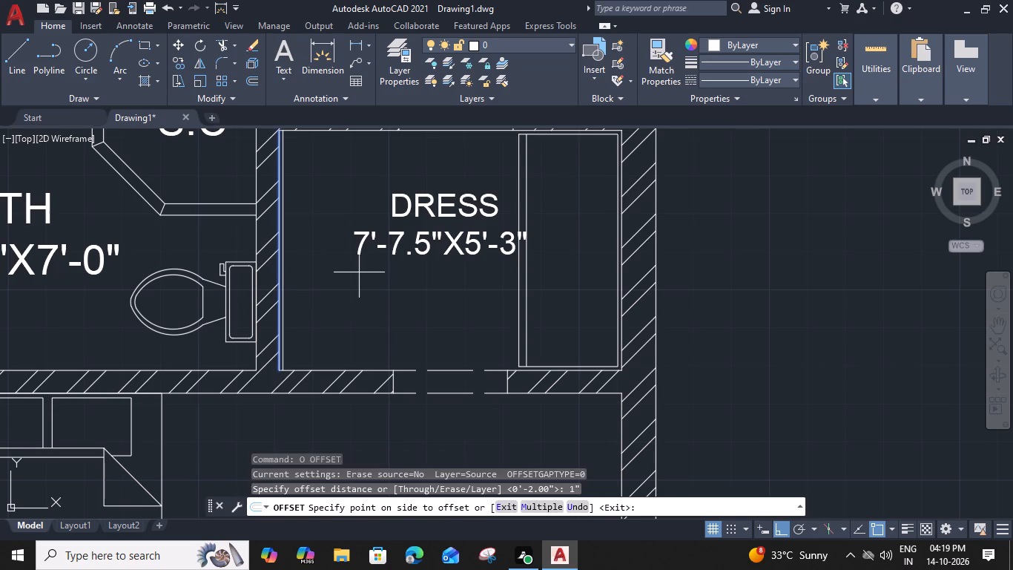
{"action": "left_click", "coordinate": [362, 272]}
{"action": "left_click", "coordinate": [329, 367]}
{"action": "left_click_drag", "start_coordinate": [329, 344], "coordinate": [330, 342]}
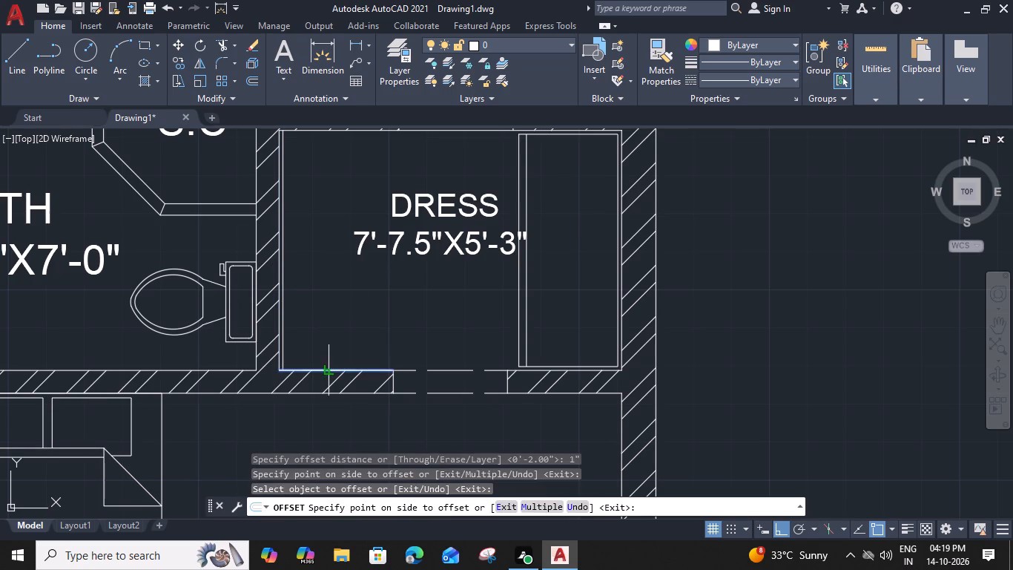
{"action": "left_click_drag", "start_coordinate": [330, 342], "coordinate": [330, 329]}
{"action": "middle_click_drag", "start_coordinate": [320, 222], "coordinate": [321, 263]}
{"action": "left_click", "coordinate": [314, 171]}
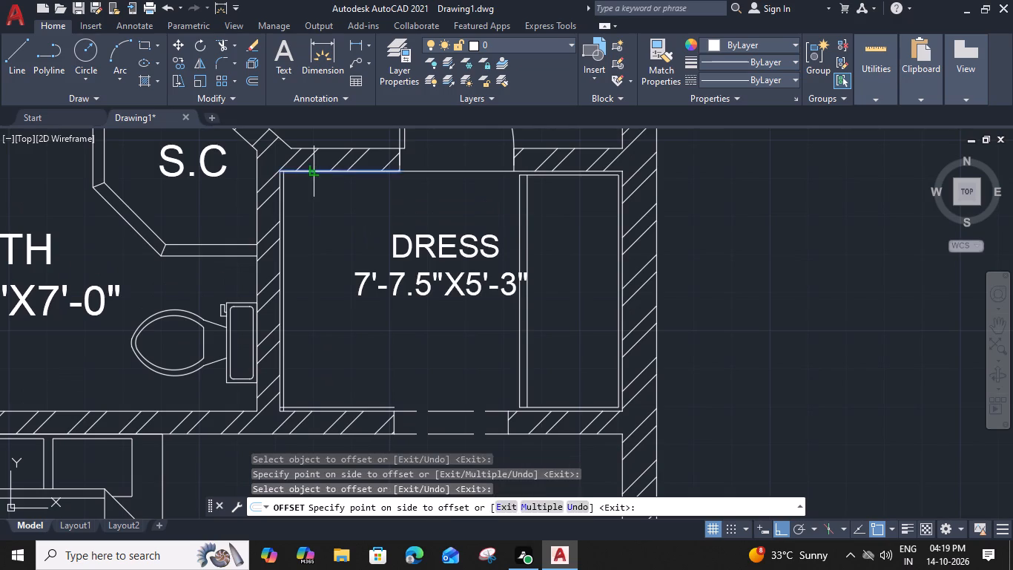
{"action": "left_click", "coordinate": [312, 207]}
Offset the inner east wall line, the east segment of the south wall line and the north wall line 1" into the 5'-6"X9'-0" DRESS.
{"action": "scroll", "coordinate": [312, 207], "scroll_direction": "down", "scroll_amount": 4}
{"action": "middle_click_drag", "start_coordinate": [148, 261], "coordinate": [521, 332]}
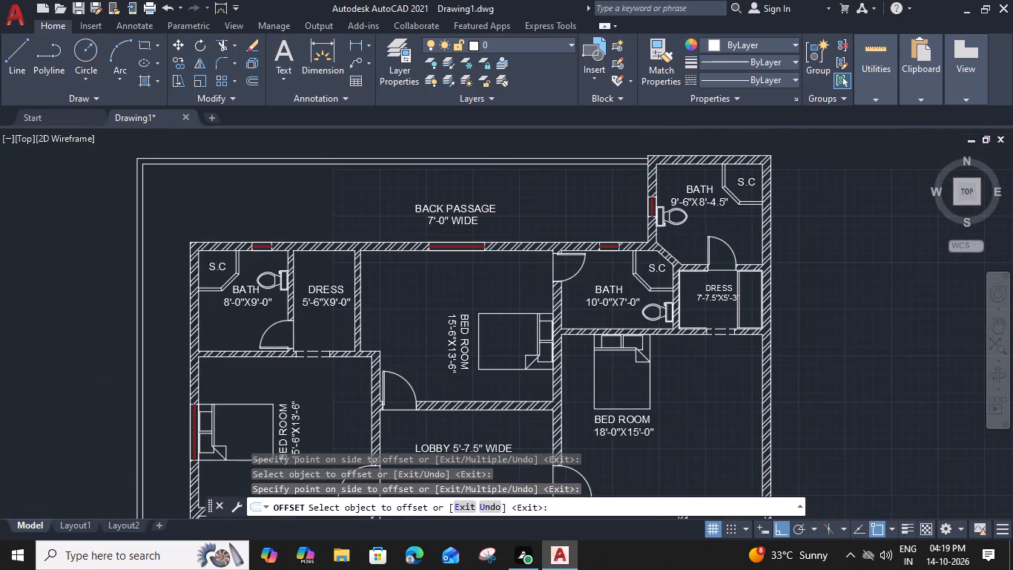
{"action": "scroll", "coordinate": [331, 320], "scroll_direction": "up", "scroll_amount": 2}
{"action": "left_click", "coordinate": [387, 298]}
{"action": "left_click", "coordinate": [360, 301]}
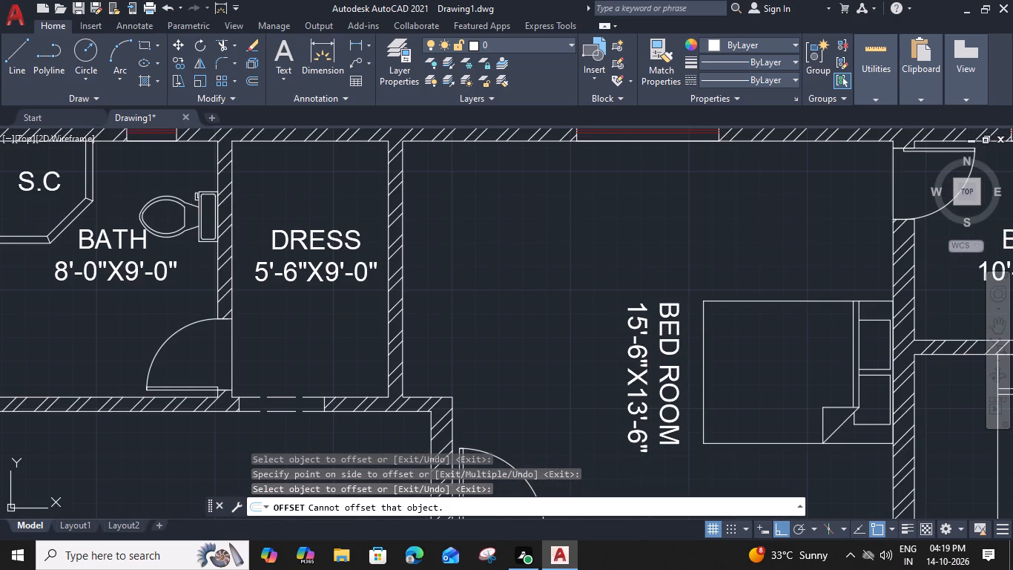
{"action": "left_click", "coordinate": [356, 396]}
{"action": "left_click", "coordinate": [353, 367]}
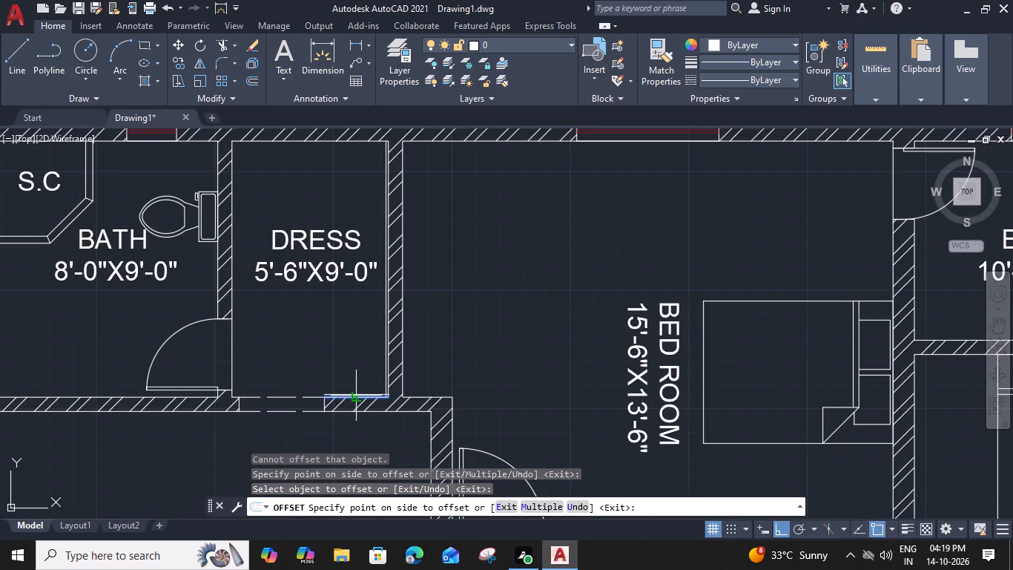
{"action": "left_click", "coordinate": [358, 143]}
{"action": "left_click", "coordinate": [359, 189]}
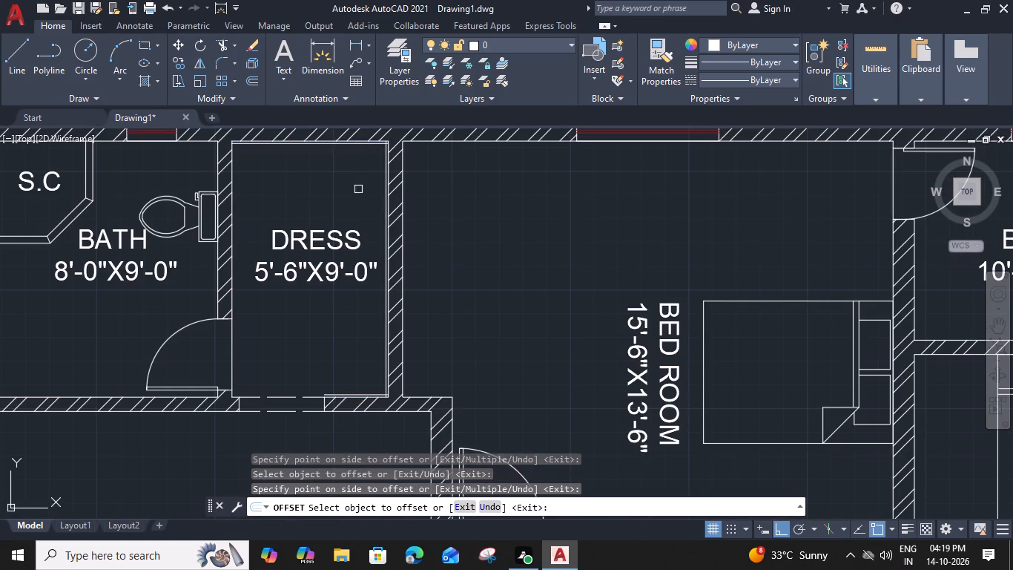
Offset the inner west wall line of the 5'-6"X9'-0" DRESS 1" into the room.
{"action": "scroll", "coordinate": [358, 189], "scroll_direction": "down", "scroll_amount": 3}
{"action": "middle_click_drag", "start_coordinate": [341, 359], "coordinate": [339, 282]}
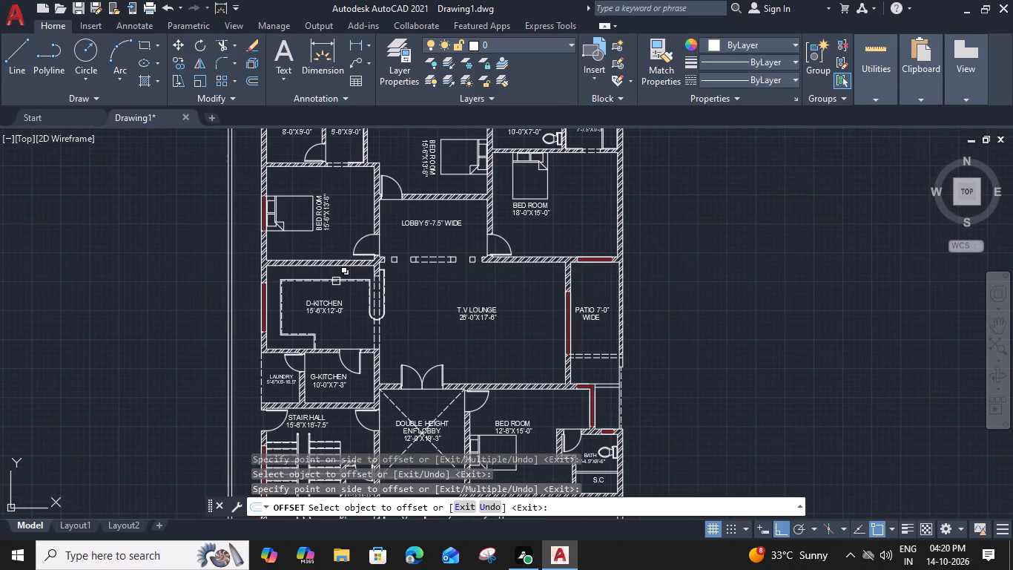
{"action": "middle_click_drag", "start_coordinate": [347, 246], "coordinate": [350, 329]}
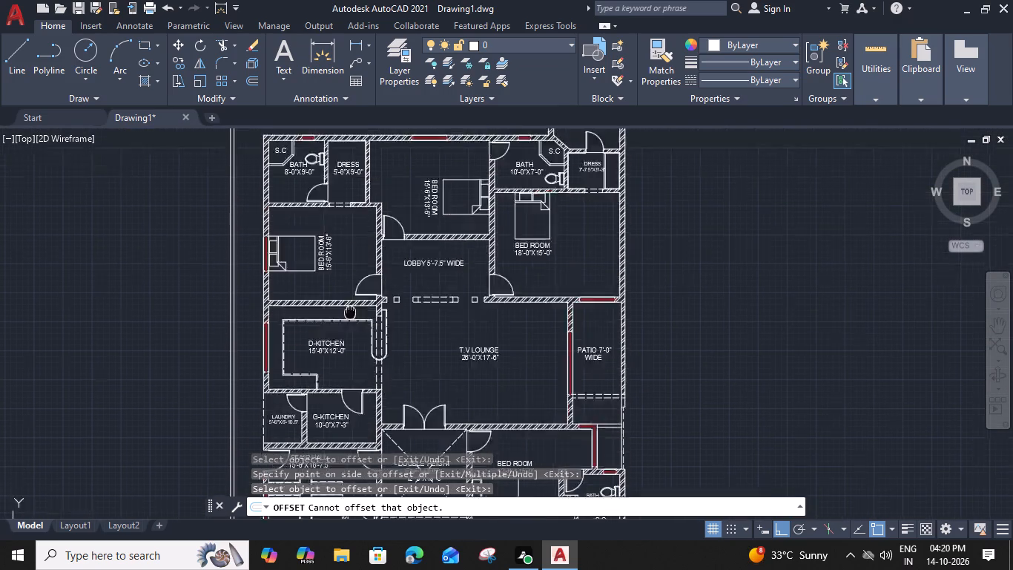
{"action": "middle_click_drag", "start_coordinate": [350, 329], "coordinate": [350, 330]}
{"action": "scroll", "coordinate": [304, 216], "scroll_direction": "up", "scroll_amount": 4}
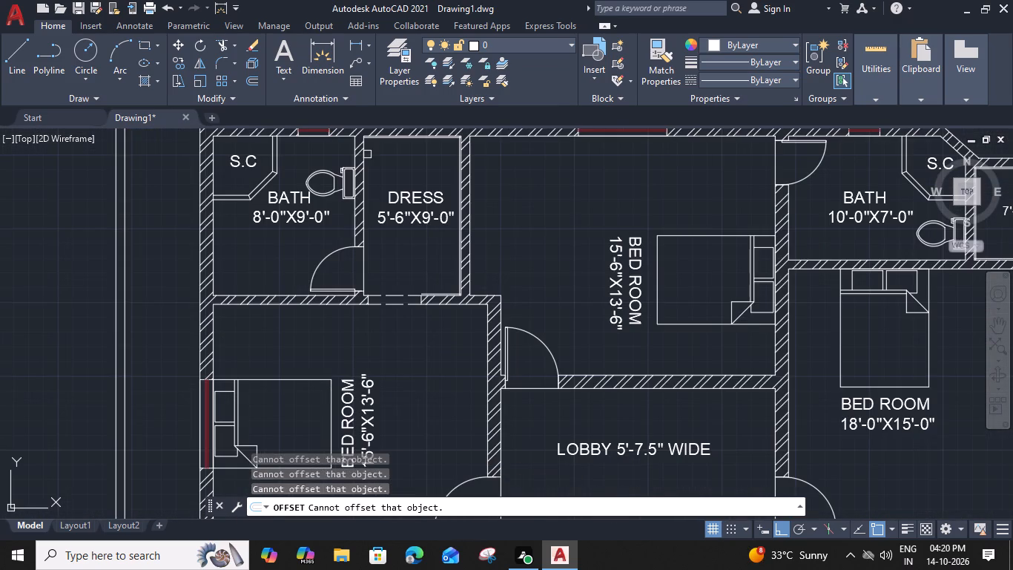
{"action": "scroll", "coordinate": [367, 154], "scroll_direction": "up", "scroll_amount": 2}
{"action": "left_click", "coordinate": [360, 154]}
{"action": "left_click", "coordinate": [394, 155]}
{"action": "scroll", "coordinate": [395, 155], "scroll_direction": "down", "scroll_amount": 3}
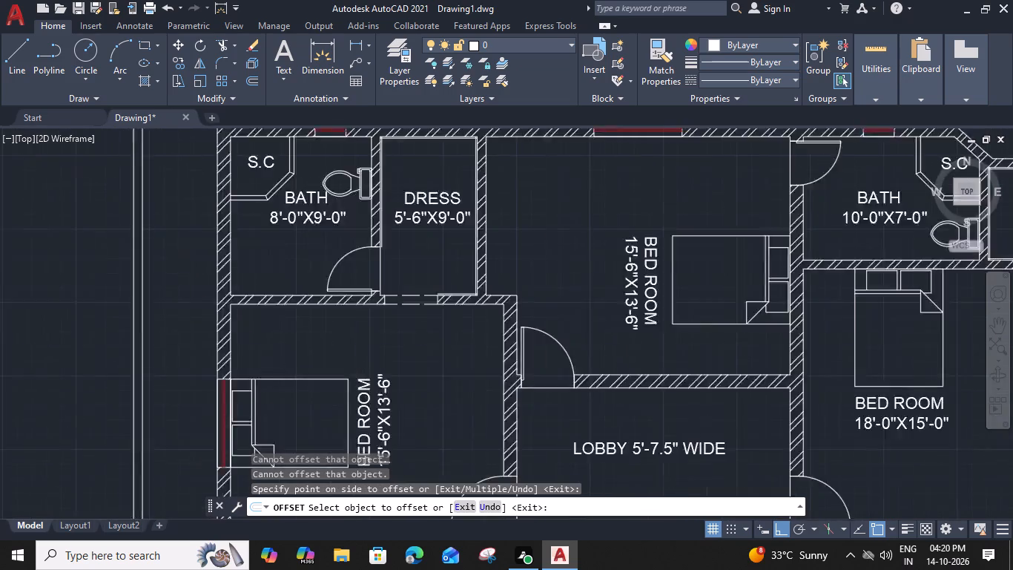
Offset the east, north and south wall lines of the closet recess in the 12'-6"X15'-0" BED ROOM 1" into the recess.
{"action": "middle_click_drag", "start_coordinate": [408, 340], "coordinate": [399, 273]}
{"action": "middle_click_drag", "start_coordinate": [439, 361], "coordinate": [375, 240]}
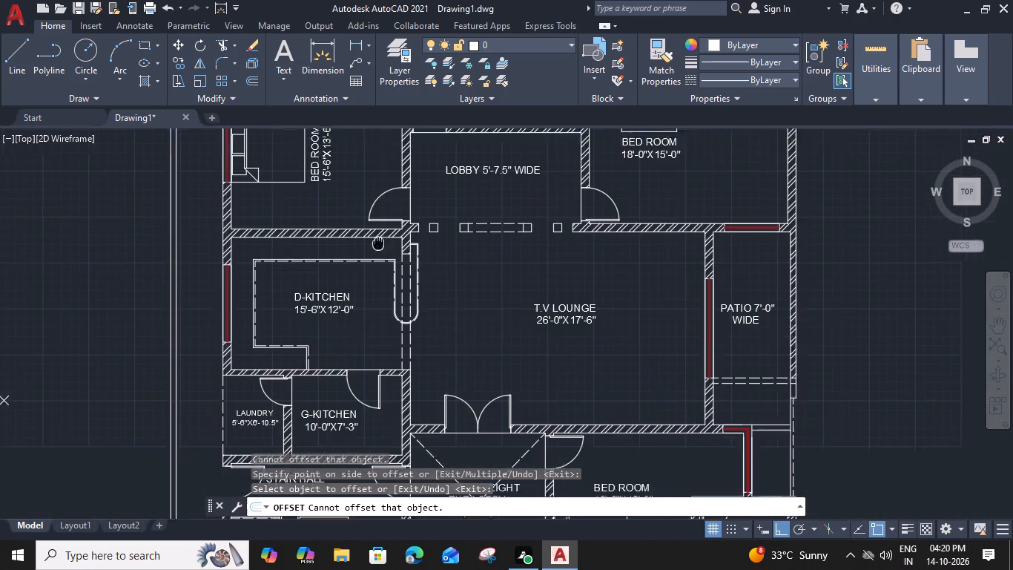
{"action": "middle_click_drag", "start_coordinate": [375, 240], "coordinate": [374, 238]}
{"action": "middle_click_drag", "start_coordinate": [494, 363], "coordinate": [383, 254]}
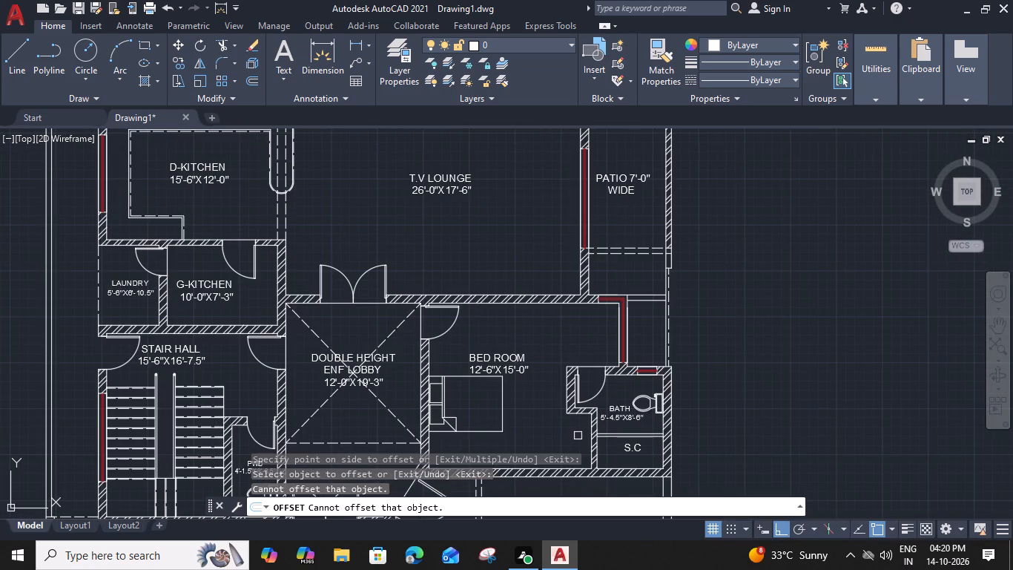
{"action": "middle_click_drag", "start_coordinate": [577, 433], "coordinate": [544, 347]}
{"action": "scroll", "coordinate": [562, 376], "scroll_direction": "up", "scroll_amount": 3}
{"action": "left_click_drag", "start_coordinate": [544, 353], "coordinate": [537, 356]}
{"action": "left_click", "coordinate": [497, 364]}
{"action": "left_click", "coordinate": [512, 181]}
{"action": "left_click", "coordinate": [511, 246]}
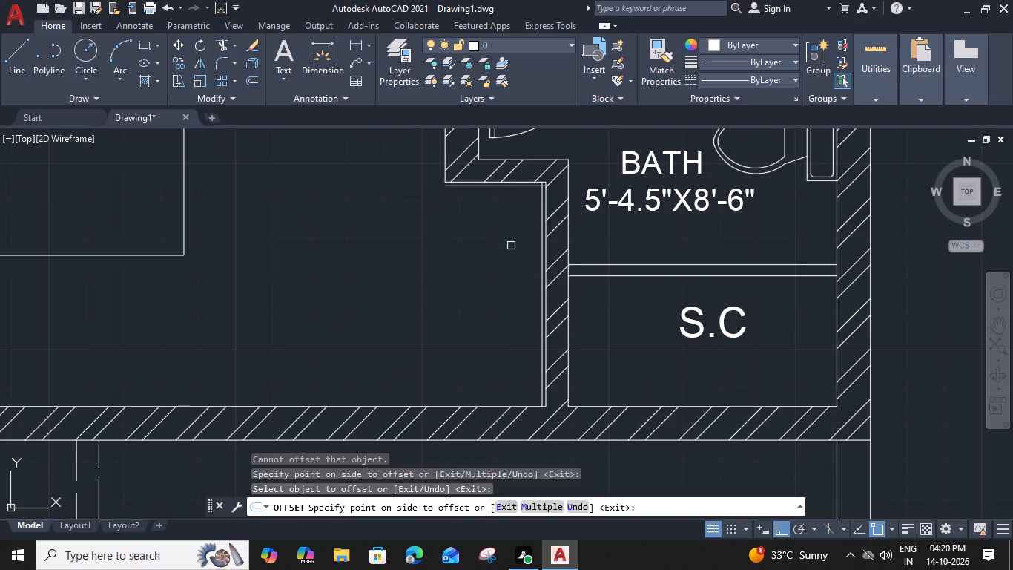
{"action": "left_click", "coordinate": [484, 409]}
{"action": "left_click", "coordinate": [481, 344]}
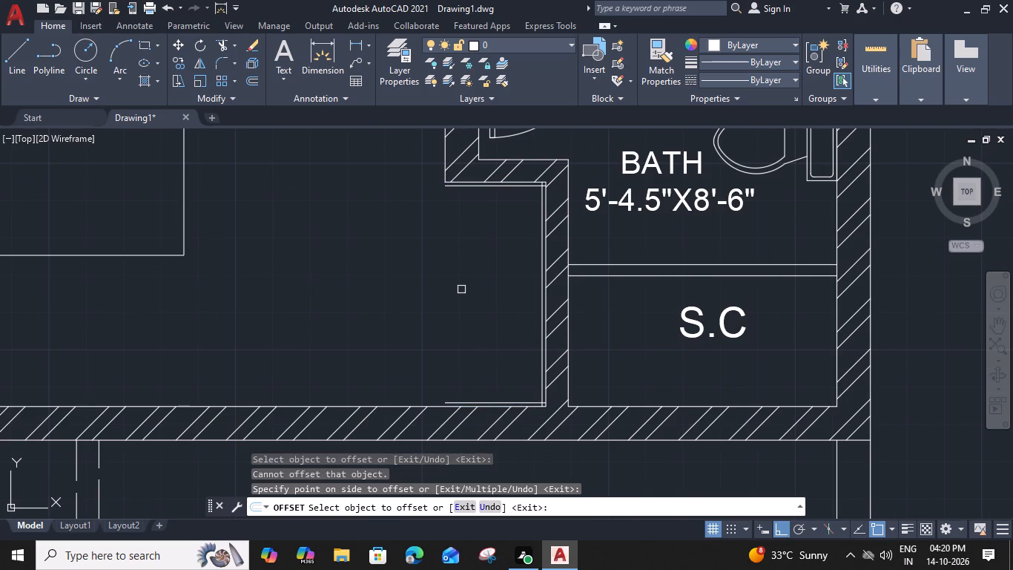
Offset the west wall line, the short south wall line beside it and the north wall line 1" into the northern 15'-6"X13'-6" BED ROOM.
{"action": "scroll", "coordinate": [419, 272], "scroll_direction": "down", "scroll_amount": 4}
{"action": "middle_click_drag", "start_coordinate": [411, 225], "coordinate": [466, 387]}
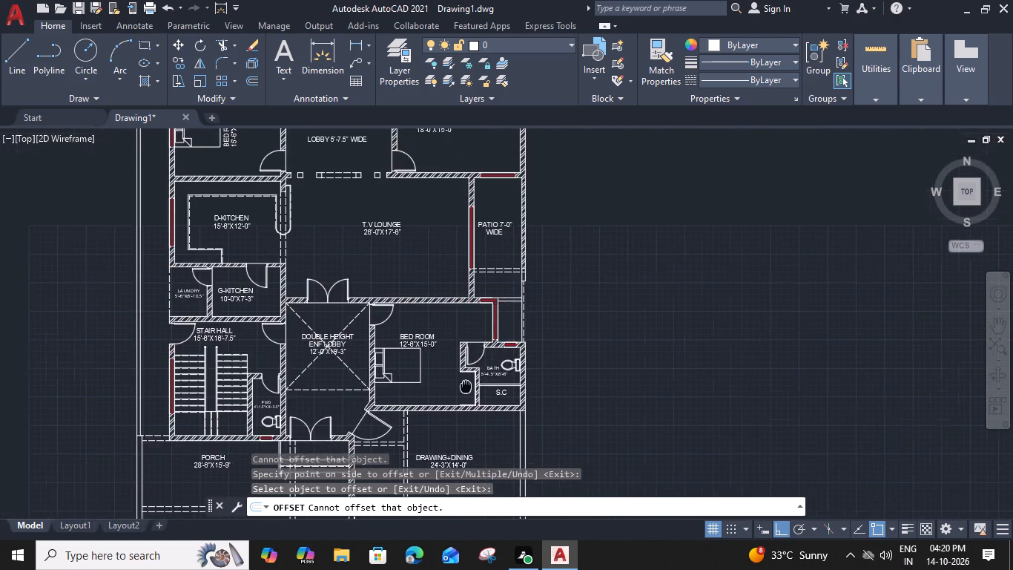
{"action": "middle_click_drag", "start_coordinate": [380, 166], "coordinate": [374, 226]}
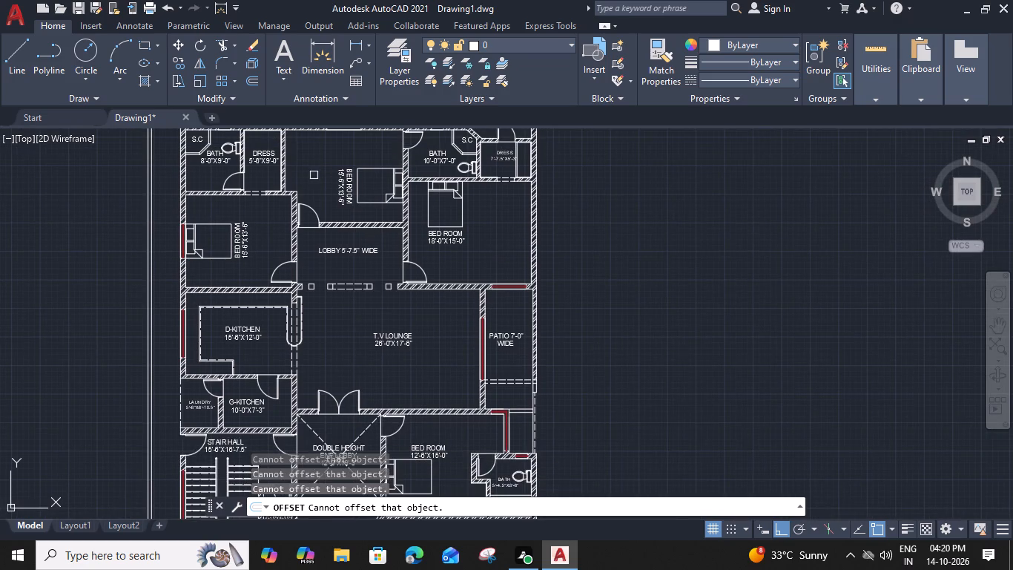
{"action": "scroll", "coordinate": [294, 166], "scroll_direction": "up", "scroll_amount": 3}
{"action": "left_click", "coordinate": [258, 166]}
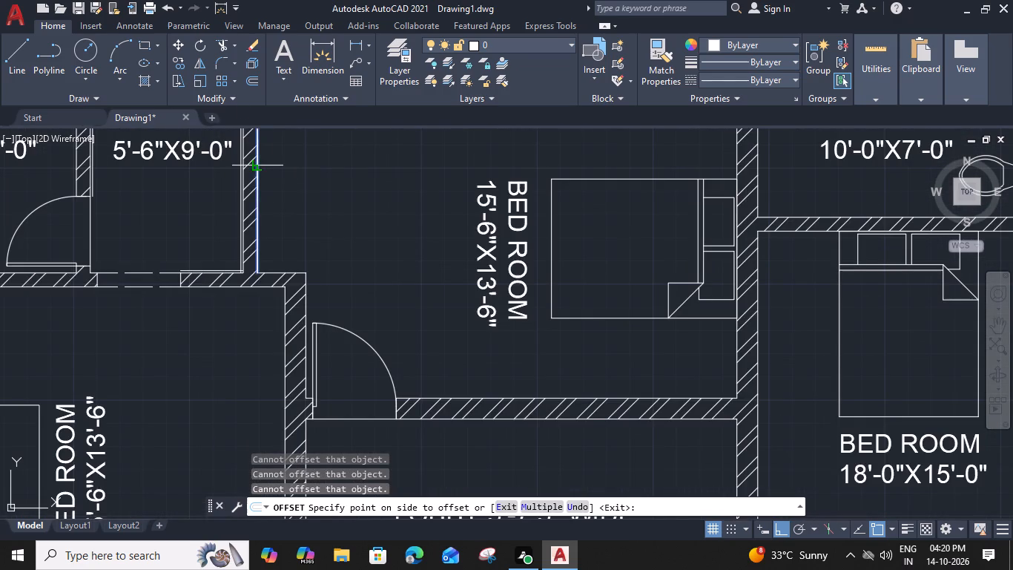
{"action": "left_click", "coordinate": [285, 170]}
{"action": "left_click", "coordinate": [269, 270]}
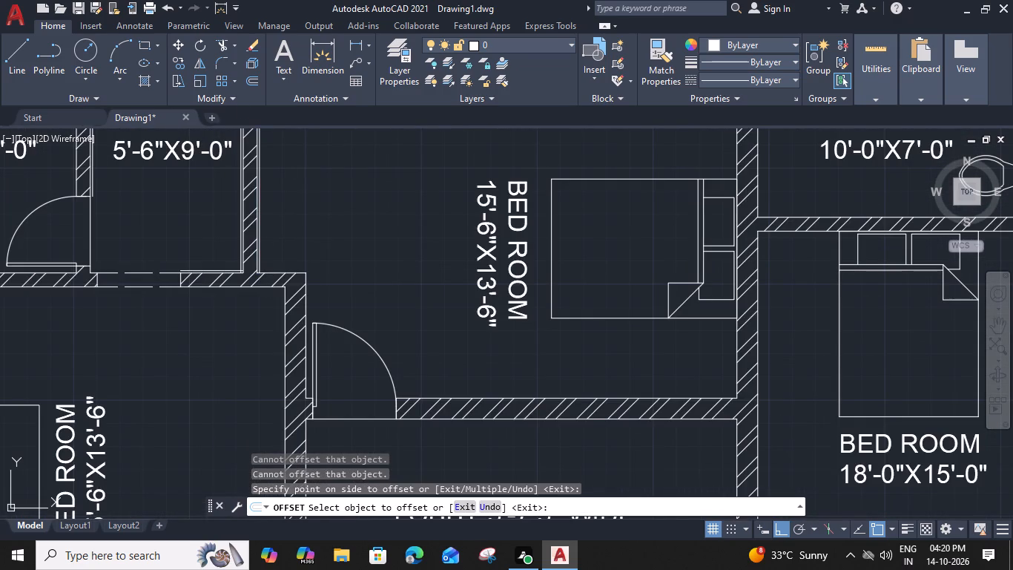
{"action": "left_click", "coordinate": [280, 212]}
{"action": "middle_click_drag", "start_coordinate": [295, 179], "coordinate": [317, 340]}
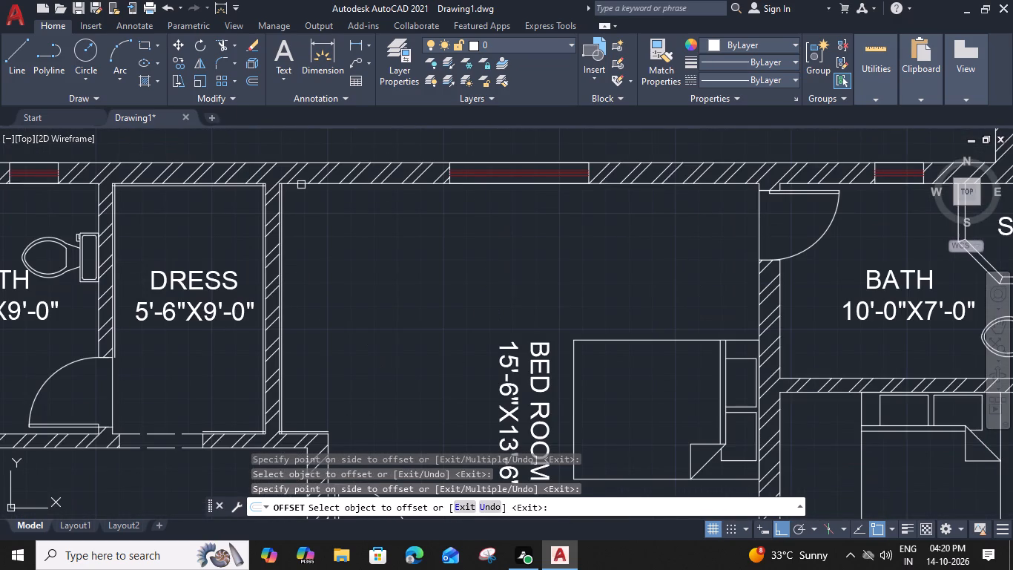
{"action": "left_click", "coordinate": [301, 185]}
{"action": "left_click", "coordinate": [303, 253]}
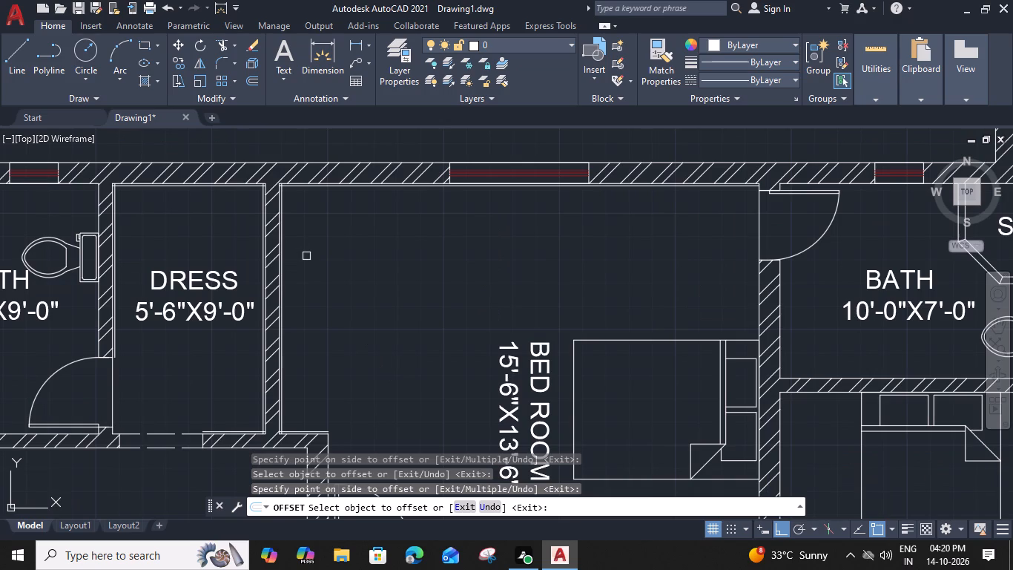
{"action": "key", "text": "Escape"}
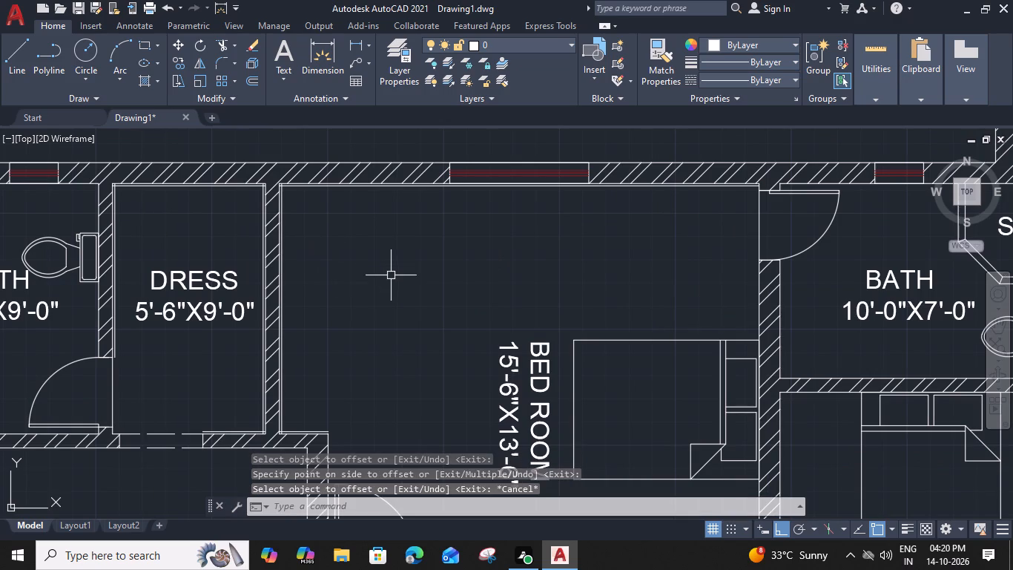
Offset the inset lines on both sides of the wall between the 5'-6"X9'-0" DRESS and the northern BED ROOM 2' into each room.
{"action": "middle_click_drag", "start_coordinate": [246, 292], "coordinate": [297, 301]}
{"action": "scroll", "coordinate": [307, 217], "scroll_direction": "up", "scroll_amount": 2}
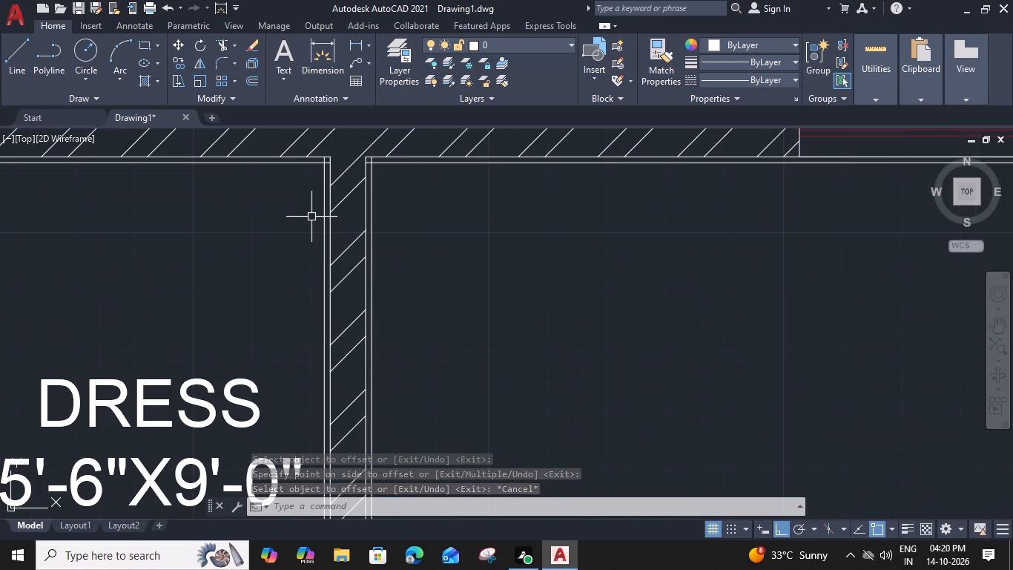
{"action": "left_click", "coordinate": [324, 217]}
{"action": "type", "text": "O 2'"}
{"action": "key", "text": "space"}
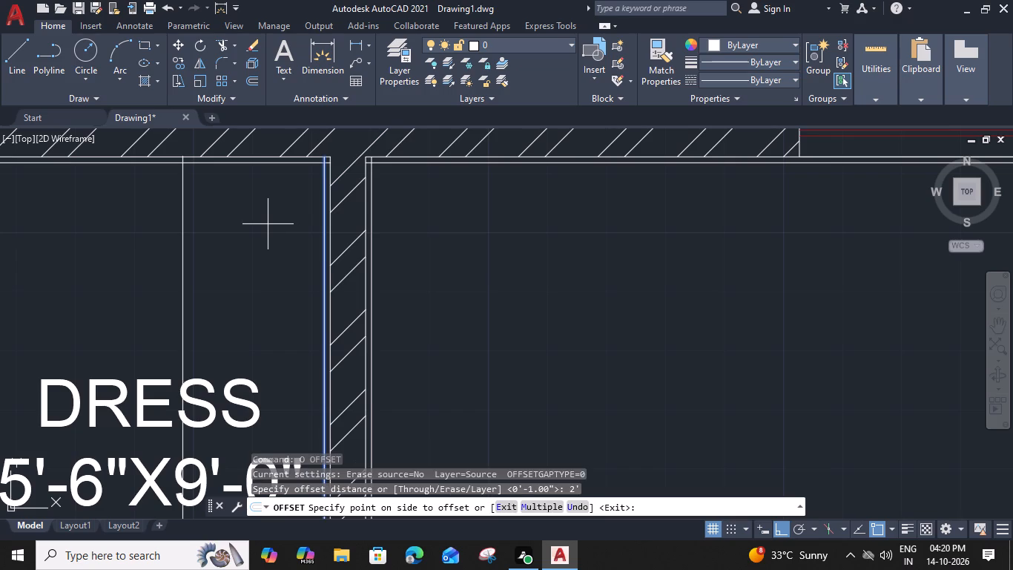
{"action": "left_click", "coordinate": [251, 224]}
{"action": "scroll", "coordinate": [251, 224], "scroll_direction": "down", "scroll_amount": 2}
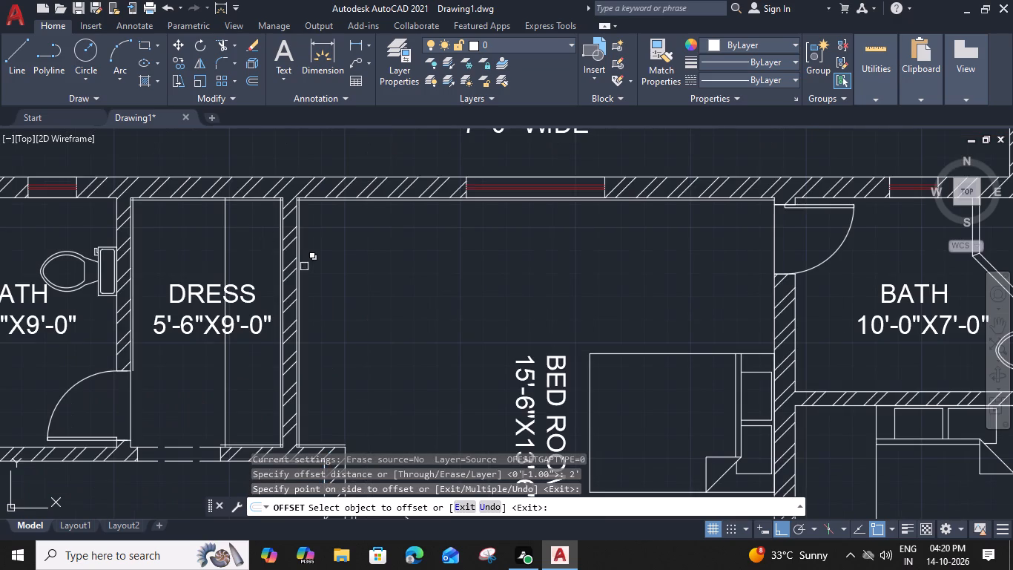
{"action": "scroll", "coordinate": [313, 229], "scroll_direction": "up", "scroll_amount": 2}
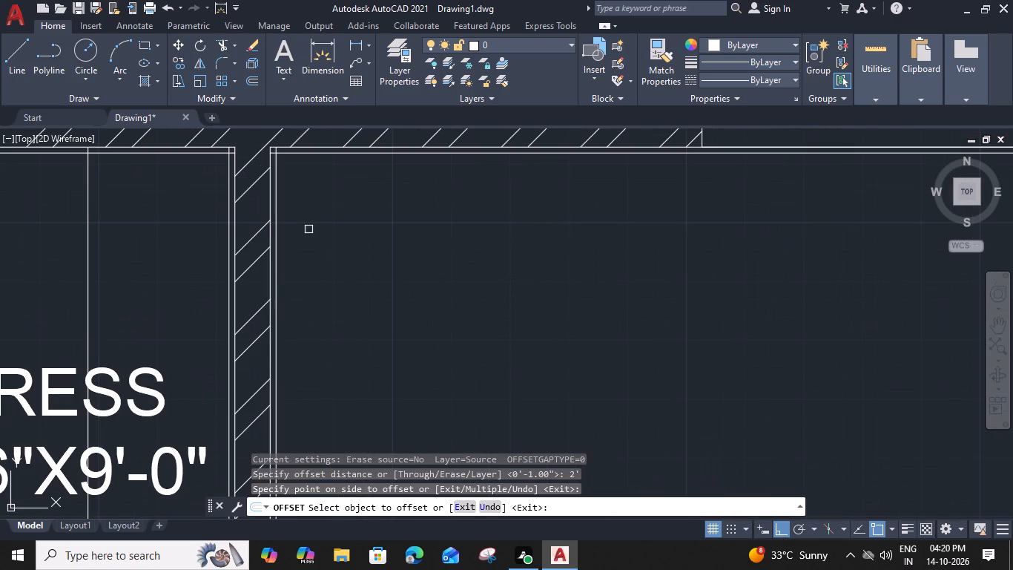
{"action": "left_click", "coordinate": [279, 219]}
{"action": "left_click", "coordinate": [377, 232]}
Offset the inset west line of the 7'-7.5"X5'-3" DRESS 2' east into the room.
{"action": "scroll", "coordinate": [377, 232], "scroll_direction": "down", "scroll_amount": 3}
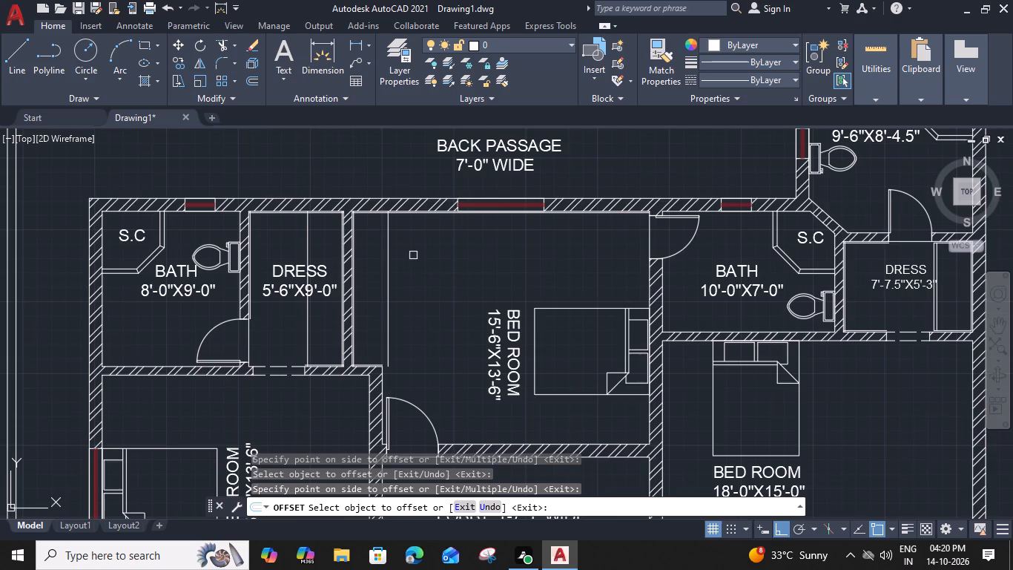
{"action": "middle_click_drag", "start_coordinate": [442, 305], "coordinate": [357, 82]}
{"action": "scroll", "coordinate": [391, 253], "scroll_direction": "down", "scroll_amount": 2}
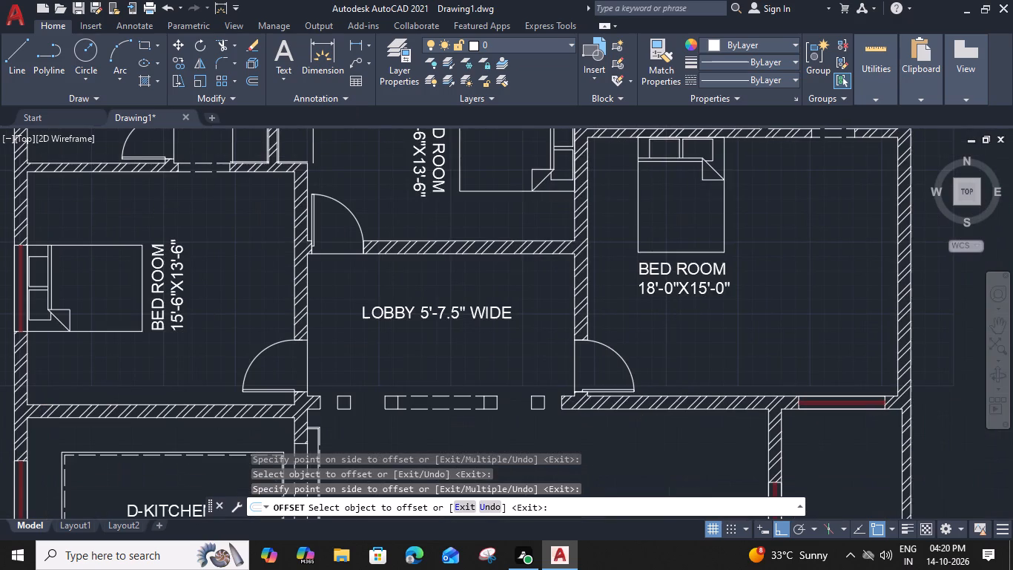
{"action": "scroll", "coordinate": [551, 161], "scroll_direction": "up", "scroll_amount": 4}
{"action": "left_click", "coordinate": [458, 198]}
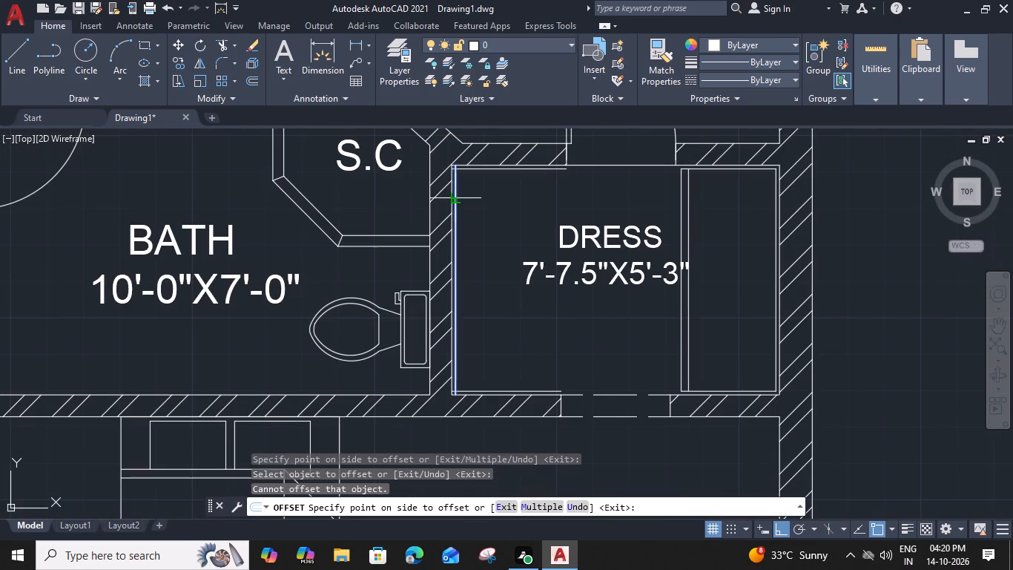
{"action": "left_click", "coordinate": [495, 209]}
Offset the inset east line of the closet recess in the 12'-6"X15'-0" BED ROOM 2' west, and finish offsetting.
{"action": "scroll", "coordinate": [499, 210], "scroll_direction": "down", "scroll_amount": 4}
{"action": "middle_click_drag", "start_coordinate": [511, 361], "coordinate": [537, 104]}
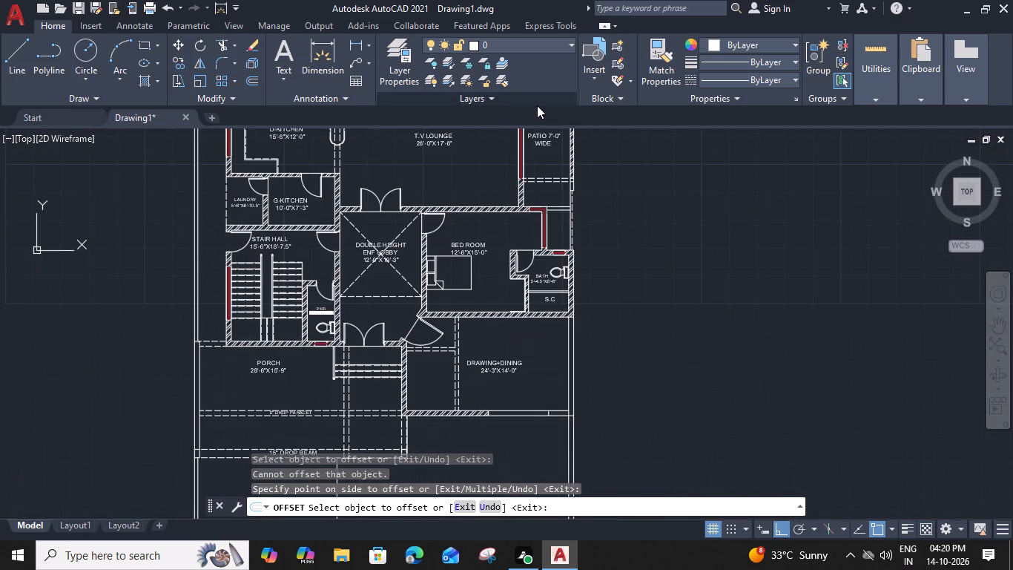
{"action": "scroll", "coordinate": [519, 270], "scroll_direction": "up", "scroll_amount": 4}
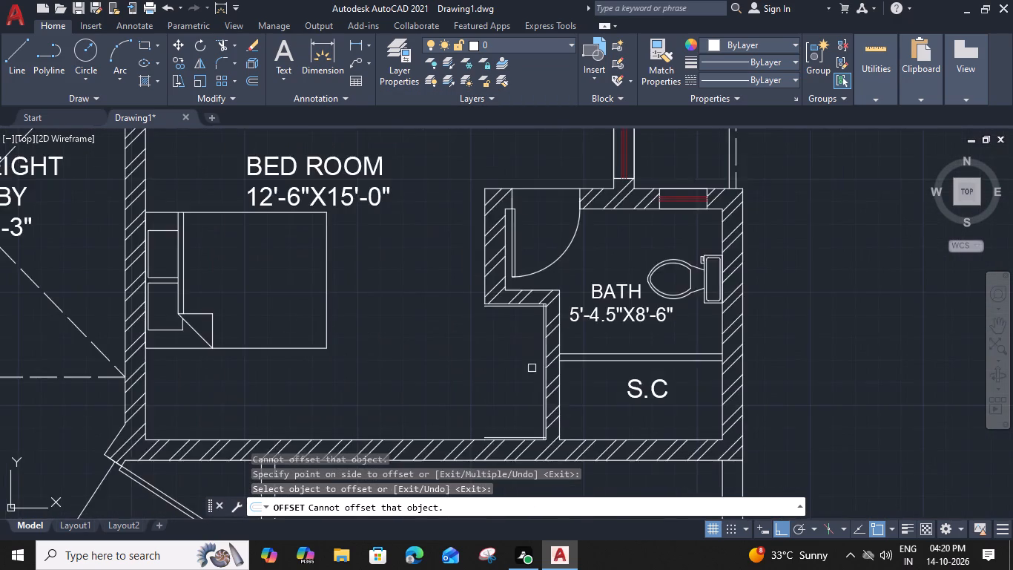
{"action": "scroll", "coordinate": [532, 368], "scroll_direction": "up", "scroll_amount": 2}
{"action": "left_click", "coordinate": [560, 366]}
{"action": "left_click", "coordinate": [434, 366]}
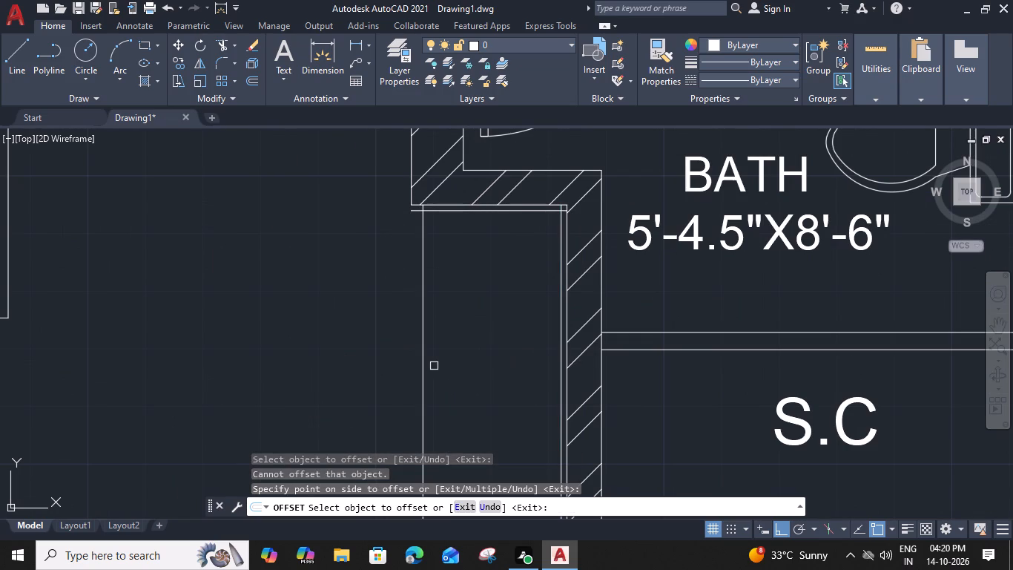
{"action": "key", "text": "Escape"}
Offset the closet front line in the 12'-6"X15'-0" BED ROOM recess 2" west.
{"action": "left_click", "coordinate": [423, 328]}
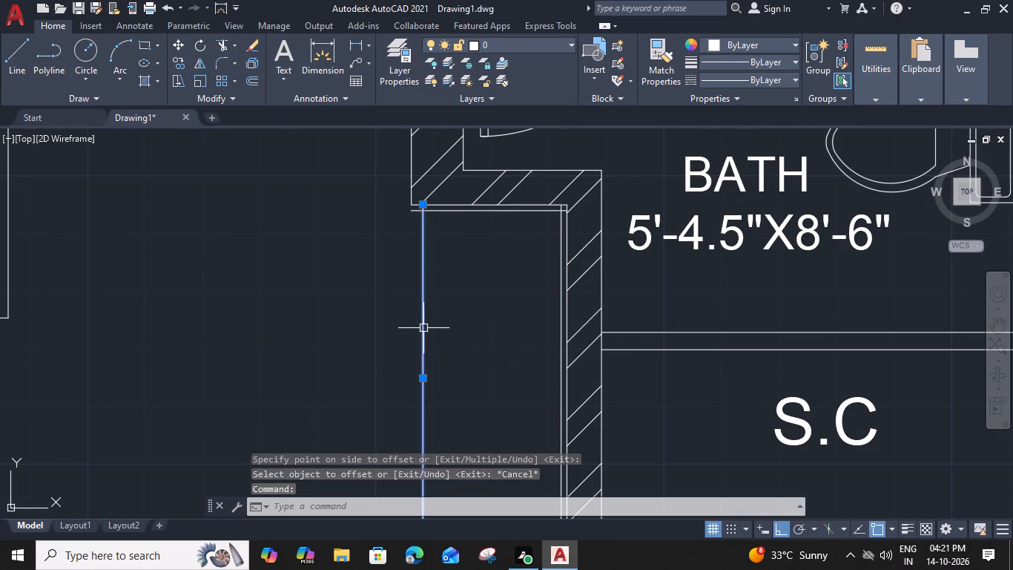
{"action": "type", "text": "O 2\""}
{"action": "key", "text": "Return"}
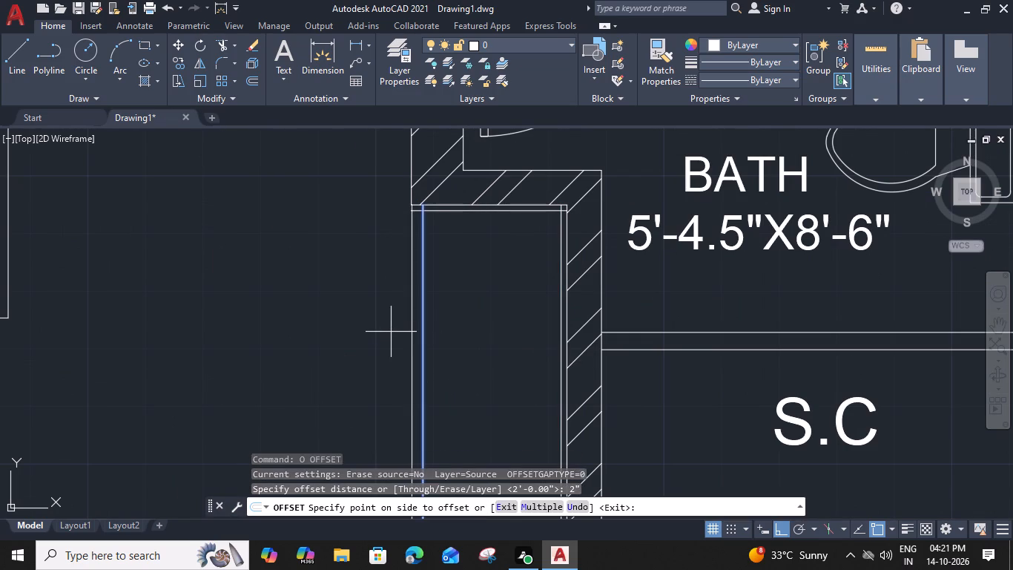
{"action": "left_click", "coordinate": [356, 338]}
Offset the west closet's front line in the 7'-7.5"X5'-3" DRESS 2" to the west and 2" to the east.
{"action": "scroll", "coordinate": [356, 338], "scroll_direction": "down", "scroll_amount": 3}
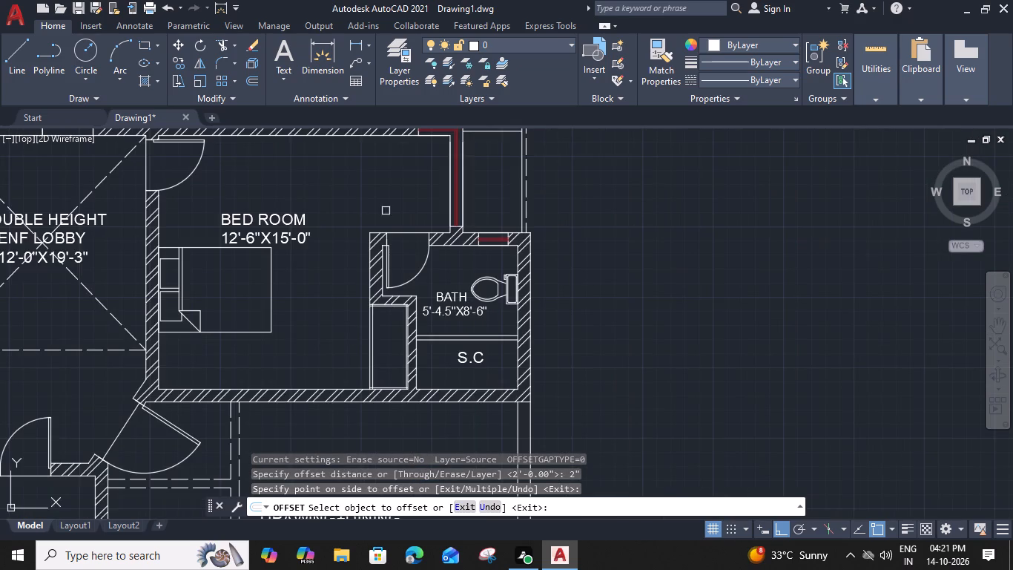
{"action": "middle_click_drag", "start_coordinate": [405, 147], "coordinate": [446, 370]}
{"action": "middle_click_drag", "start_coordinate": [472, 209], "coordinate": [475, 455]}
{"action": "middle_click_drag", "start_coordinate": [432, 238], "coordinate": [424, 233]}
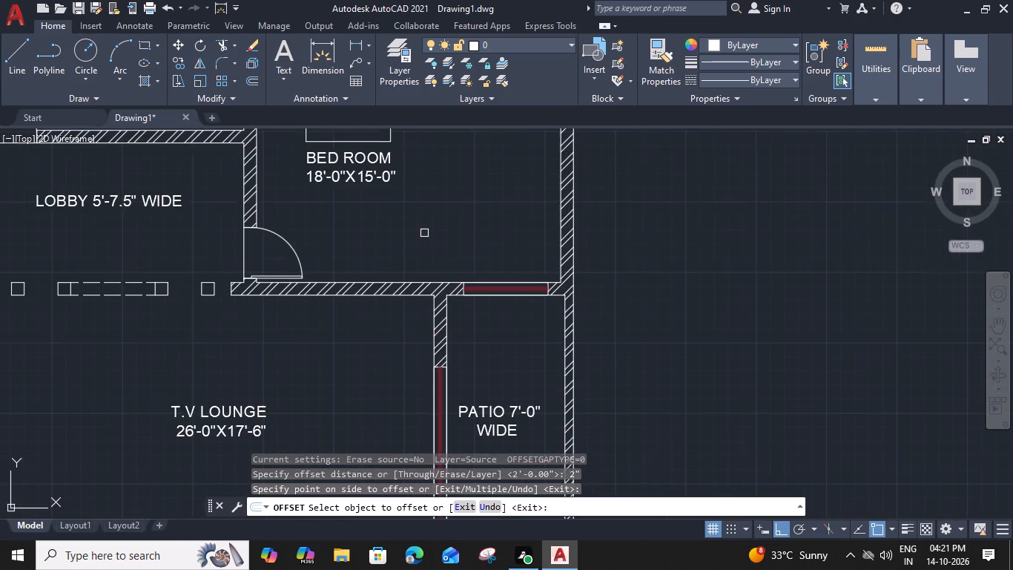
{"action": "middle_click_drag", "start_coordinate": [424, 233], "coordinate": [426, 434]}
{"action": "scroll", "coordinate": [464, 148], "scroll_direction": "up", "scroll_amount": 3}
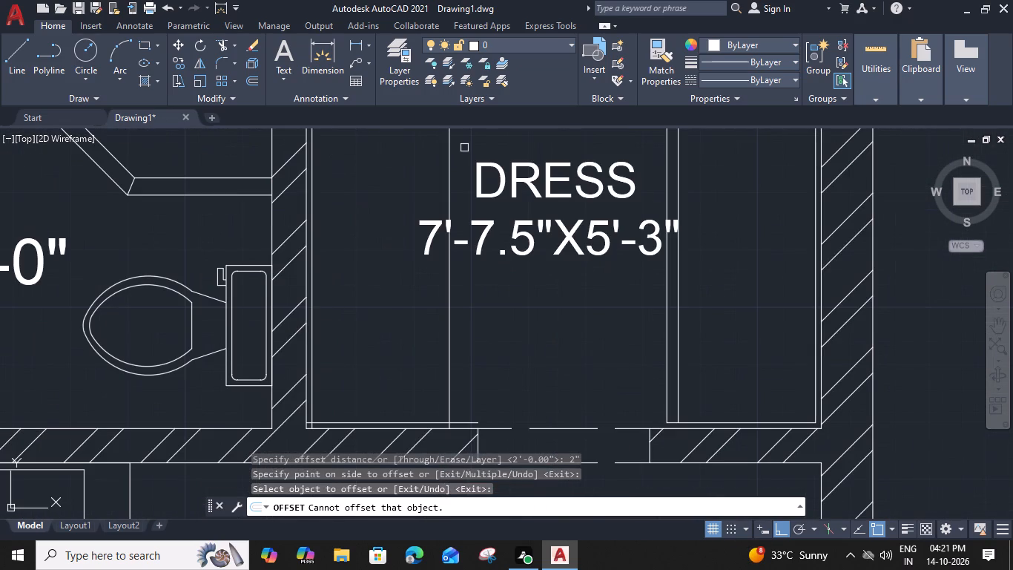
{"action": "left_click", "coordinate": [449, 144]}
{"action": "left_click", "coordinate": [463, 148]}
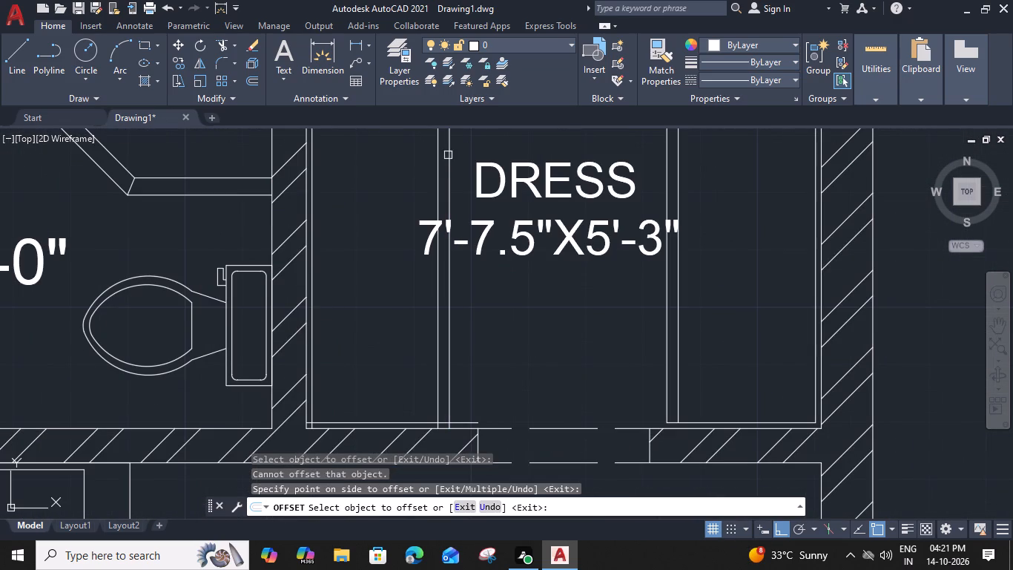
{"action": "left_click", "coordinate": [450, 155]}
{"action": "left_click", "coordinate": [476, 163]}
Offset the east closet's front line in the 5'-6"X9'-0" DRESS 2" west, and finish offsetting.
{"action": "scroll", "coordinate": [480, 162], "scroll_direction": "down", "scroll_amount": 4}
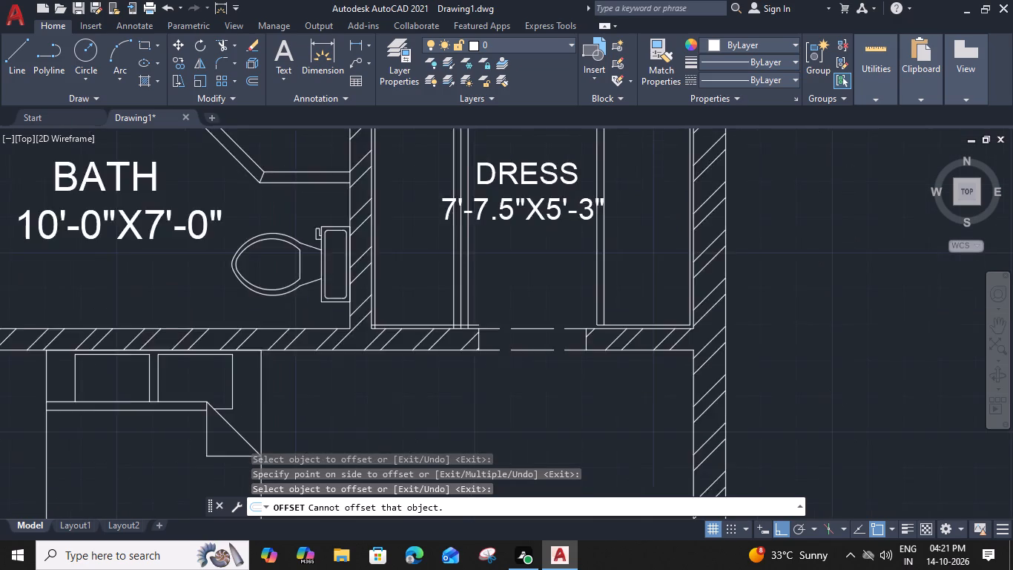
{"action": "middle_click_drag", "start_coordinate": [151, 247], "coordinate": [346, 375]}
{"action": "scroll", "coordinate": [301, 317], "scroll_direction": "up", "scroll_amount": 3}
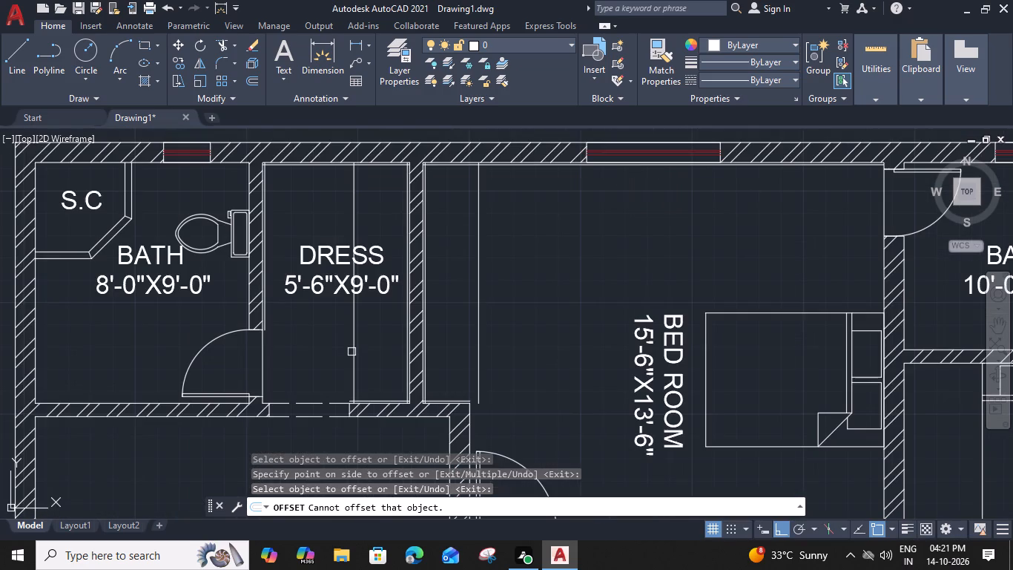
{"action": "left_click", "coordinate": [352, 352]}
{"action": "left_click", "coordinate": [301, 361]}
{"action": "key", "text": "Escape"}
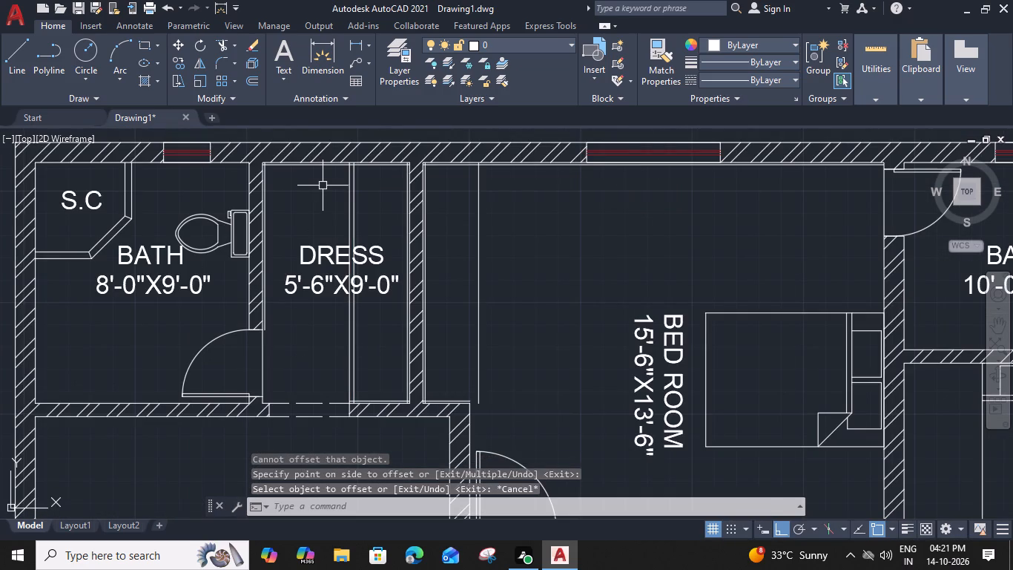
Offset the inset north line of the 5'-6"X9'-0" DRESS 1' south into the room.
{"action": "scroll", "coordinate": [323, 174], "scroll_direction": "up", "scroll_amount": 2}
{"action": "left_click", "coordinate": [333, 151]}
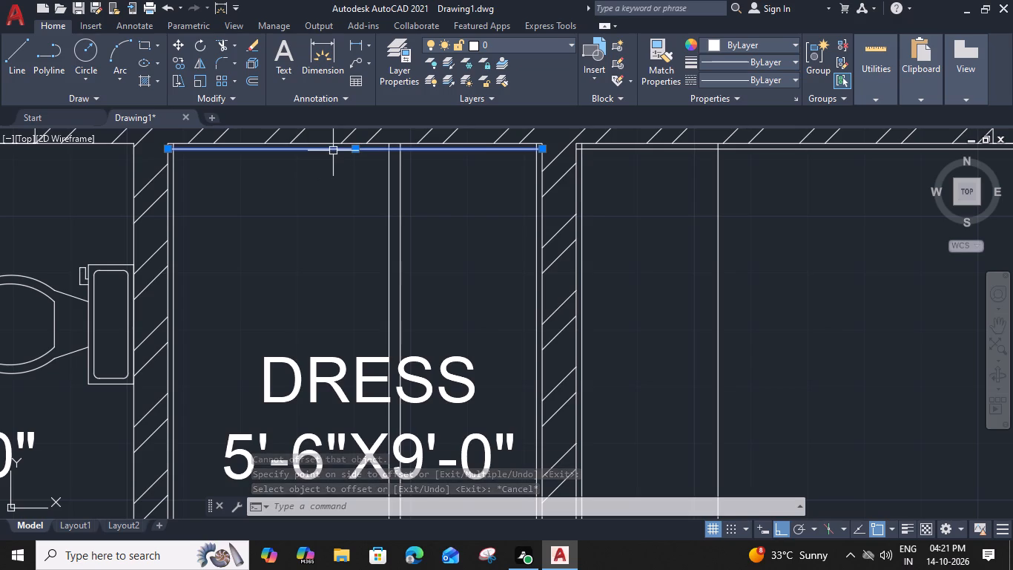
{"action": "type", "text": "O"}
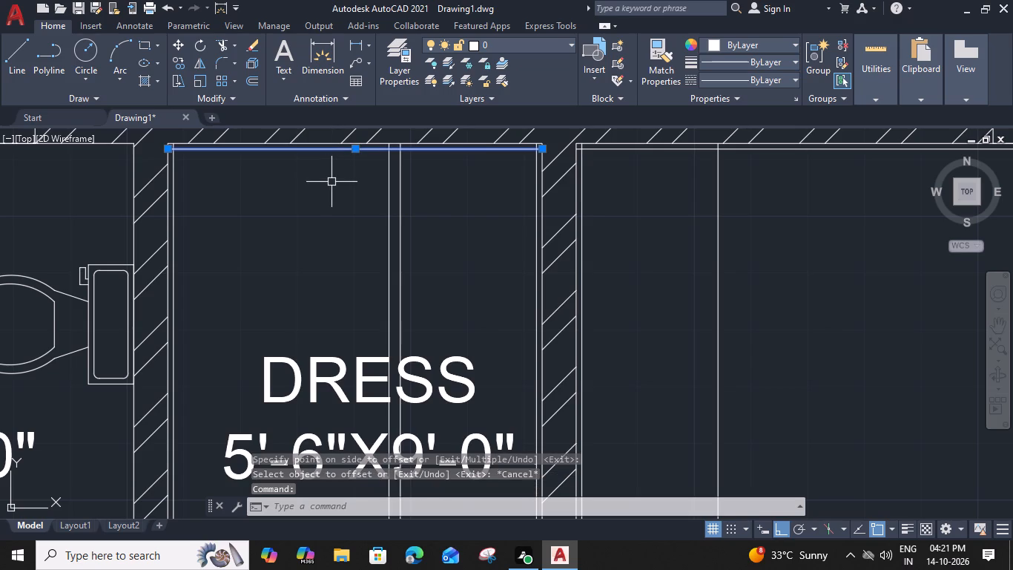
{"action": "key", "text": "space"}
{"action": "type", "text": "1'"}
{"action": "key", "text": "space"}
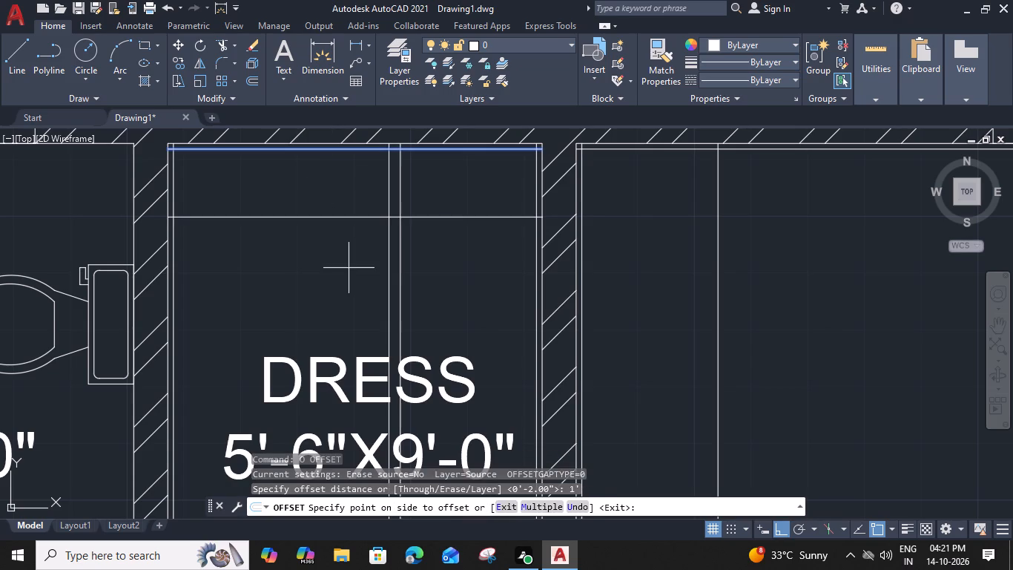
{"action": "left_click", "coordinate": [349, 268]}
{"action": "key", "text": "Escape"}
{"action": "key", "text": "Escape"}
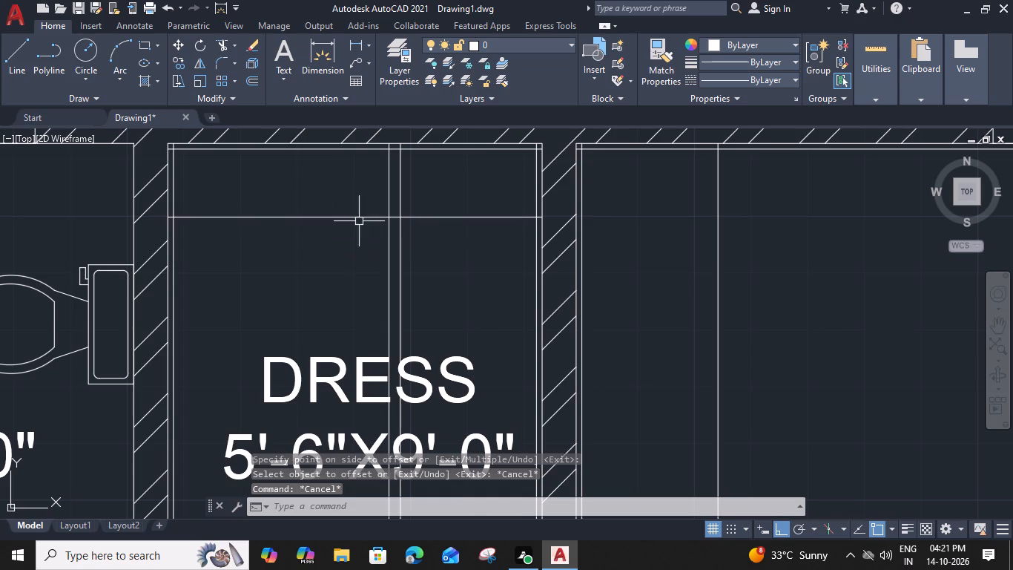
Offset the horizontal line 1' below the inset north line of the 5'-6"X9'-0" DRESS 2" further south.
{"action": "left_click", "coordinate": [359, 221]}
{"action": "left_click", "coordinate": [346, 203]}
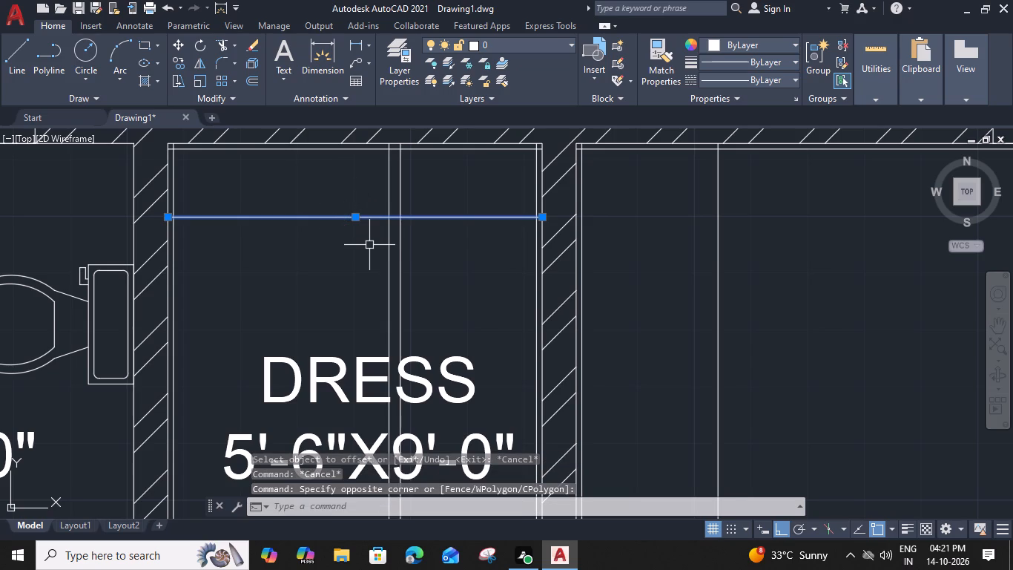
{"action": "type", "text": "O"}
{"action": "key", "text": "space"}
{"action": "type", "text": "2\""}
{"action": "key", "text": "Return"}
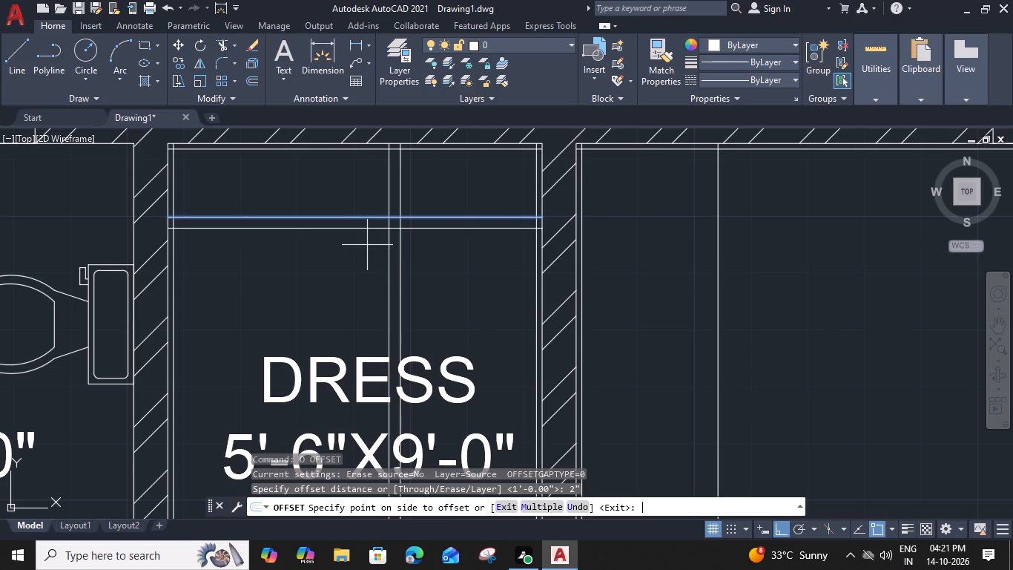
{"action": "left_click", "coordinate": [353, 273]}
{"action": "key", "text": "Escape"}
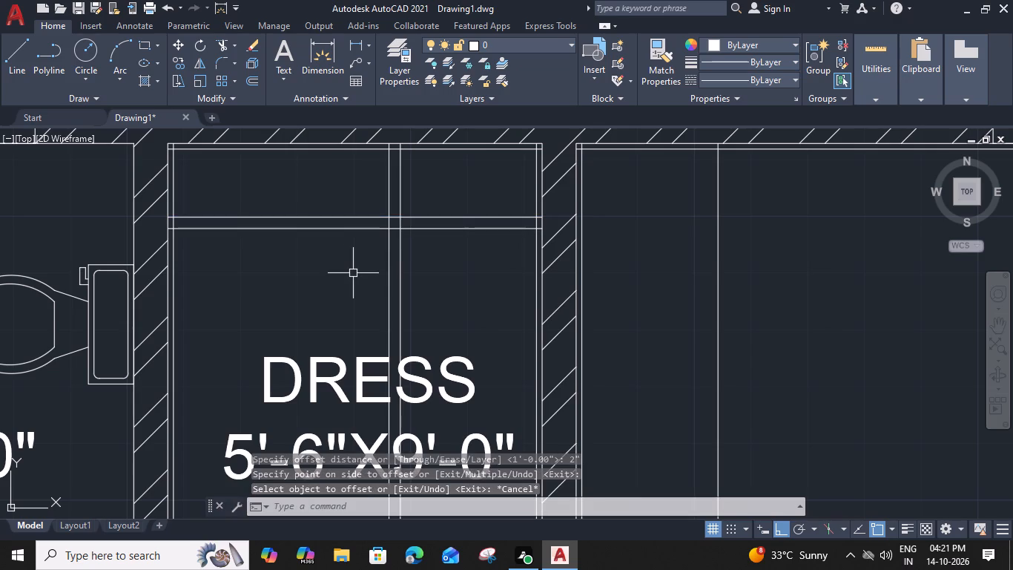
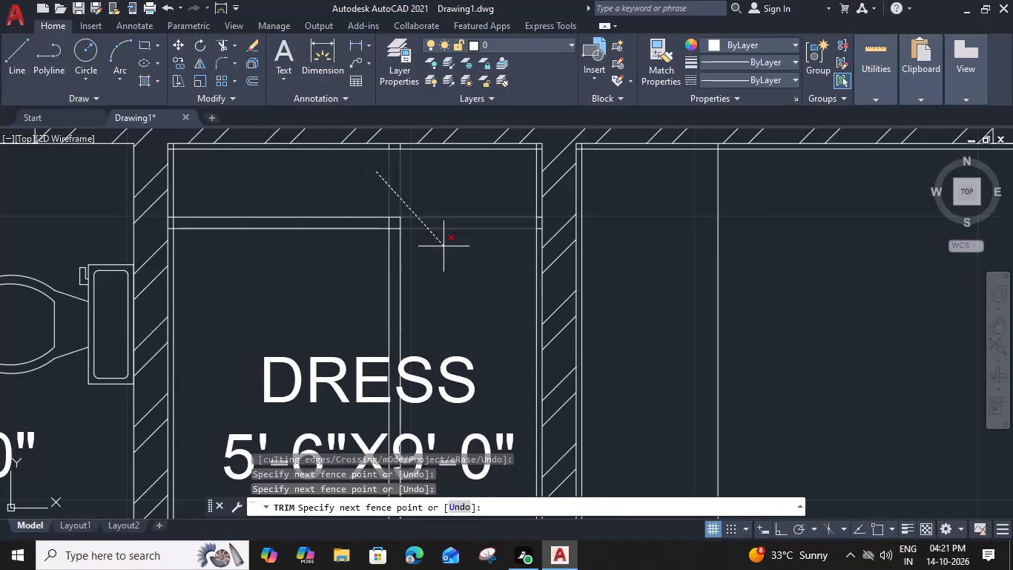
Trim the crossing lines at the L-shaped wardrobe's corner and their remnants on the right wall of the 5'-6"X9'-0" dress room.
{"action": "left_click", "coordinate": [443, 246]}
{"action": "scroll", "coordinate": [409, 230], "scroll_direction": "up", "scroll_amount": 1}
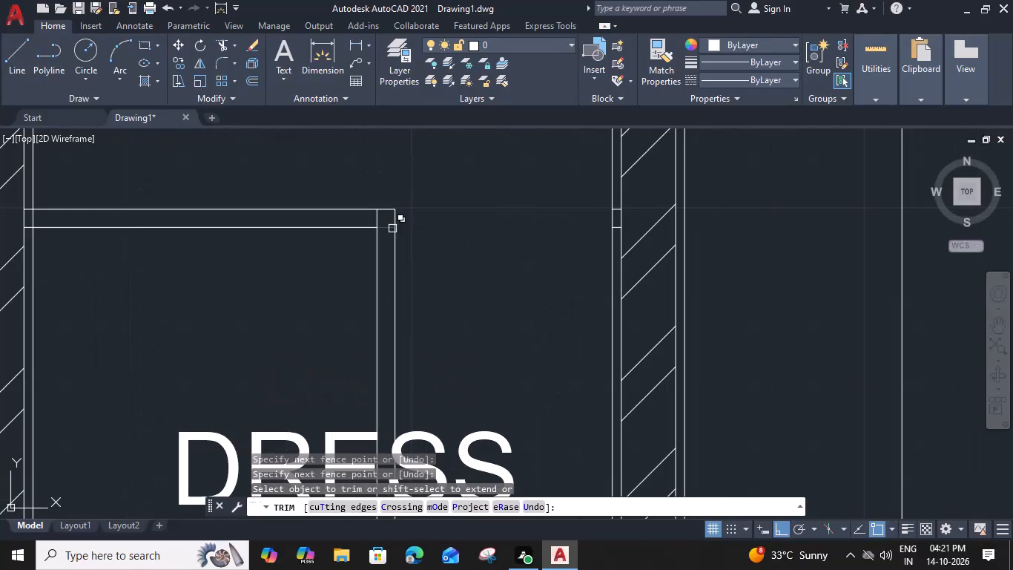
{"action": "left_click", "coordinate": [389, 227]}
{"action": "left_click", "coordinate": [378, 222]}
{"action": "scroll", "coordinate": [378, 222], "scroll_direction": "down", "scroll_amount": 1}
{"action": "scroll", "coordinate": [515, 223], "scroll_direction": "up", "scroll_amount": 3}
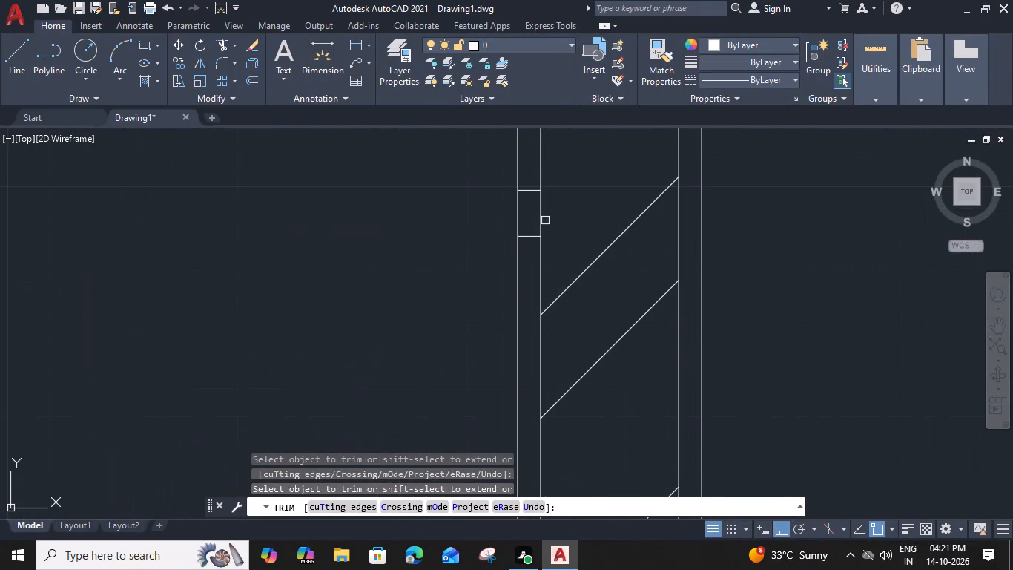
{"action": "left_click", "coordinate": [529, 251]}
{"action": "left_click", "coordinate": [527, 175]}
Trim the overlapping inner lines at the same dress room's upper right corner and the short stubs along its top wall.
{"action": "scroll", "coordinate": [527, 177], "scroll_direction": "down", "scroll_amount": 3}
{"action": "middle_click_drag", "start_coordinate": [479, 162], "coordinate": [469, 327]}
{"action": "scroll", "coordinate": [500, 275], "scroll_direction": "up", "scroll_amount": 4}
{"action": "left_click", "coordinate": [571, 271]}
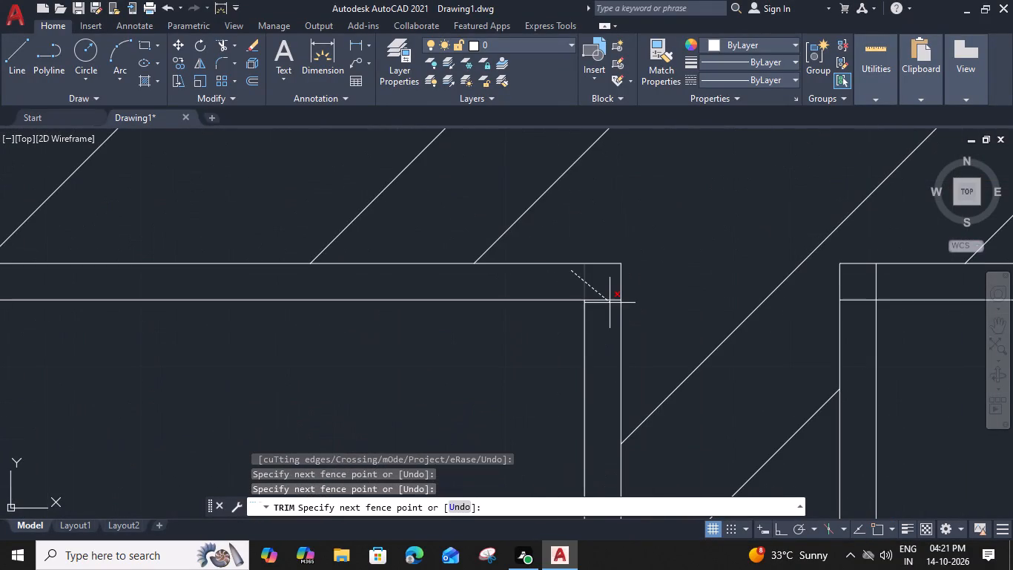
{"action": "left_click", "coordinate": [610, 305]}
{"action": "scroll", "coordinate": [605, 303], "scroll_direction": "down", "scroll_amount": 3}
{"action": "scroll", "coordinate": [397, 289], "scroll_direction": "up", "scroll_amount": 2}
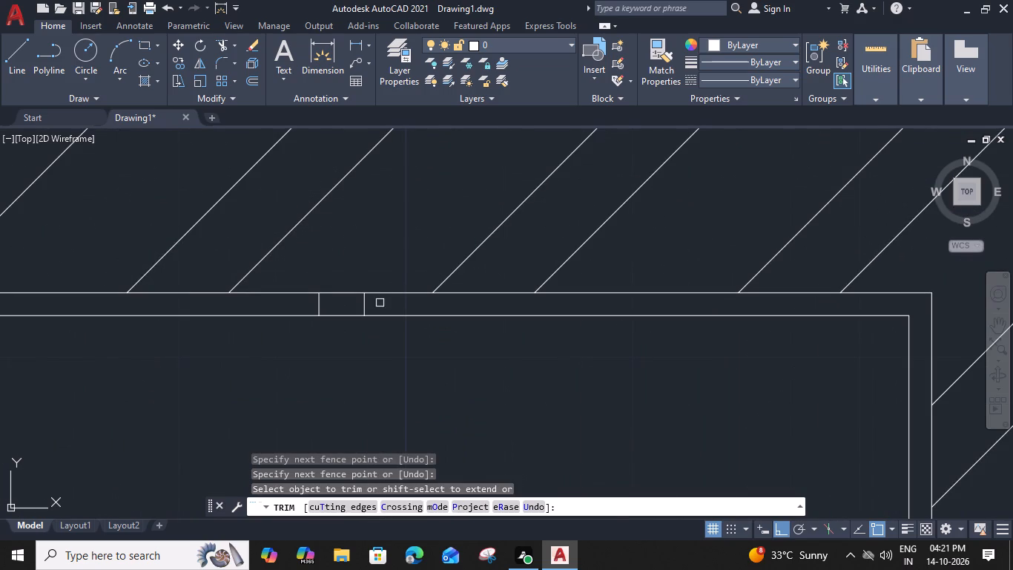
{"action": "left_click", "coordinate": [378, 306]}
{"action": "left_click", "coordinate": [306, 303]}
Trim the wardrobe lines' left ends at the dress room's left wall and remove the inner wall line below them.
{"action": "scroll", "coordinate": [306, 303], "scroll_direction": "down", "scroll_amount": 4}
{"action": "middle_click_drag", "start_coordinate": [358, 351], "coordinate": [512, 275]}
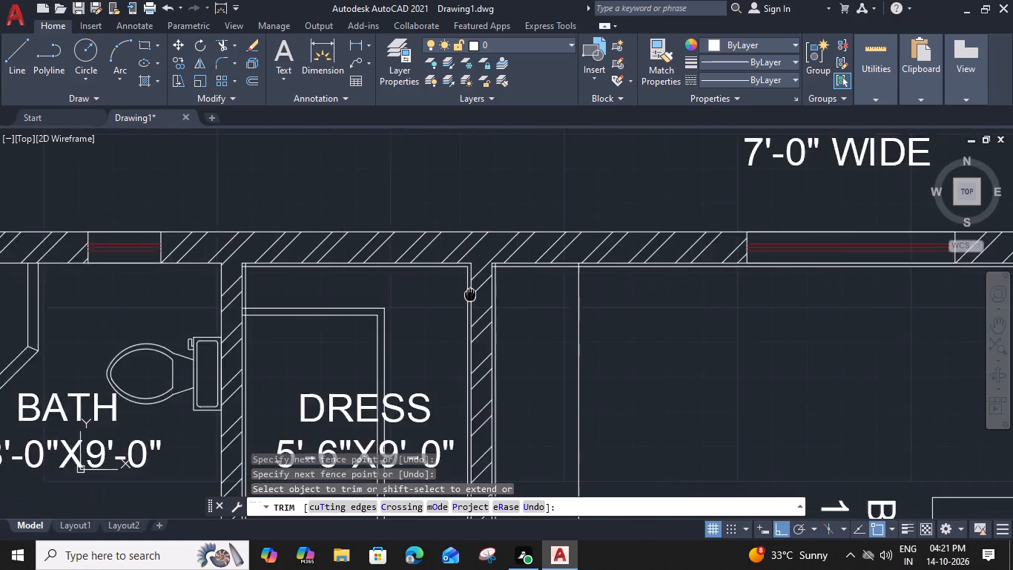
{"action": "middle_click_drag", "start_coordinate": [512, 275], "coordinate": [517, 272]}
{"action": "scroll", "coordinate": [328, 270], "scroll_direction": "up", "scroll_amount": 3}
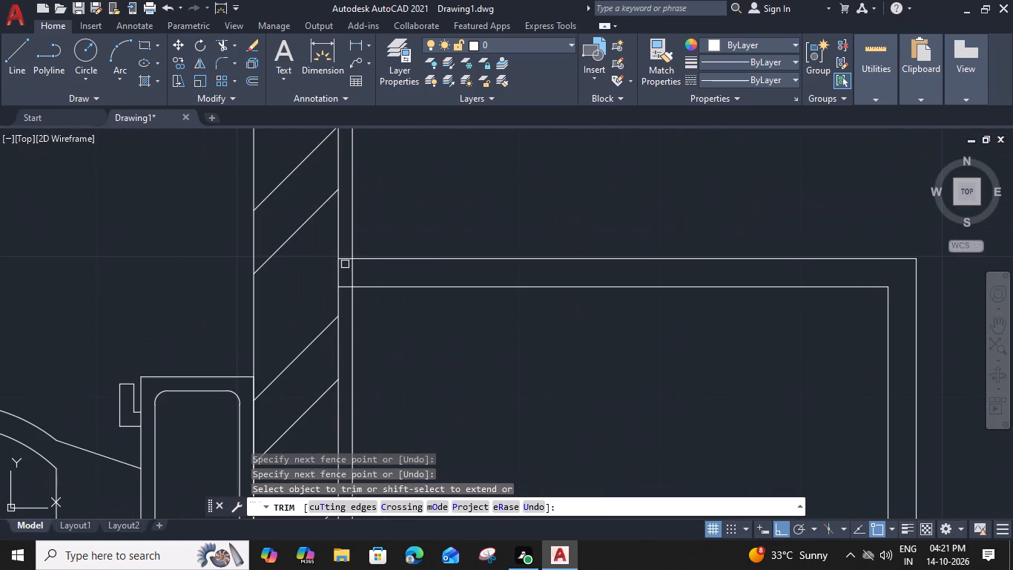
{"action": "left_click", "coordinate": [346, 260]}
{"action": "left_click", "coordinate": [346, 288]}
{"action": "scroll", "coordinate": [346, 298], "scroll_direction": "down", "scroll_amount": 2}
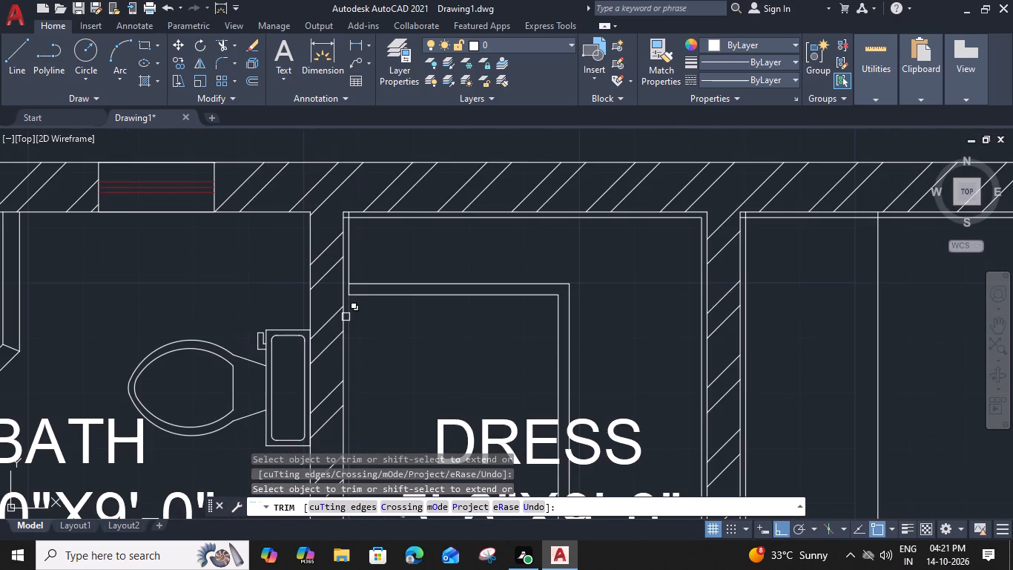
{"action": "left_click", "coordinate": [350, 321]}
{"action": "scroll", "coordinate": [350, 321], "scroll_direction": "down", "scroll_amount": 2}
Trim the wardrobe line ends at the dress room's bottom wall and the crossing inner lines at its lower right corner.
{"action": "middle_click_drag", "start_coordinate": [405, 331], "coordinate": [404, 331]}
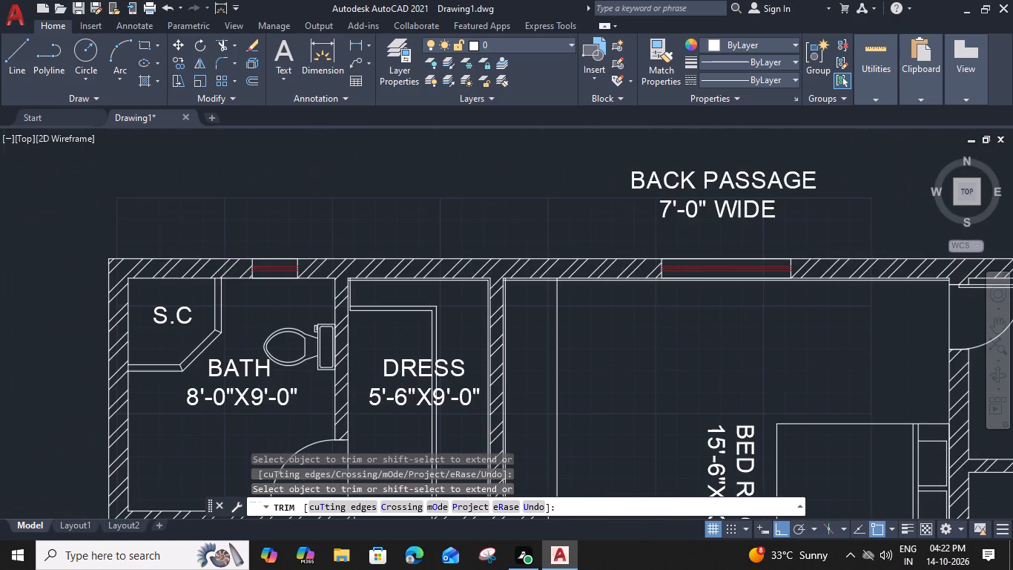
{"action": "middle_click_drag", "start_coordinate": [404, 331], "coordinate": [399, 214]}
{"action": "scroll", "coordinate": [426, 419], "scroll_direction": "up", "scroll_amount": 4}
{"action": "scroll", "coordinate": [469, 320], "scroll_direction": "up", "scroll_amount": 2}
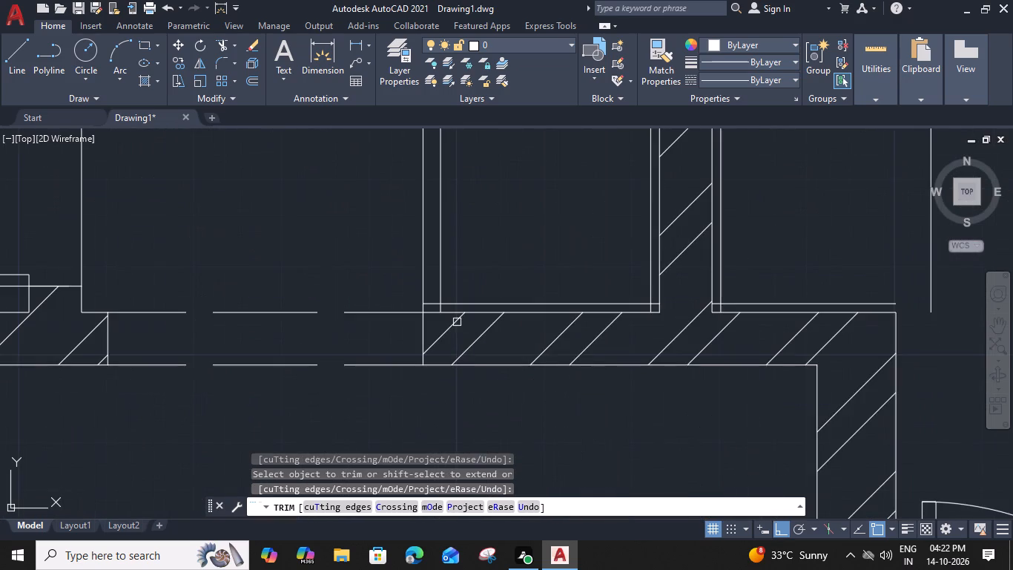
{"action": "left_click", "coordinate": [374, 298]}
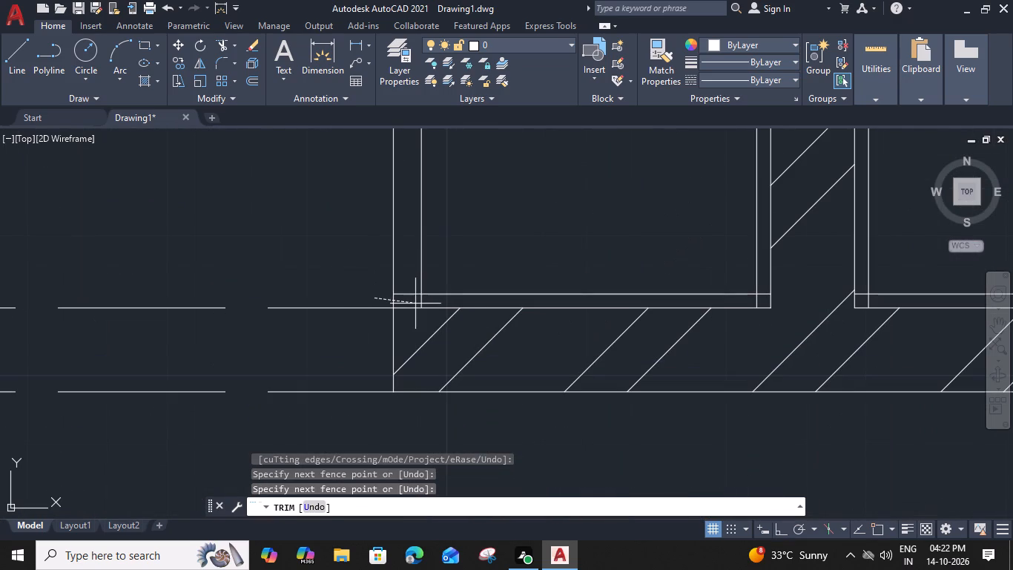
{"action": "left_click", "coordinate": [762, 300]}
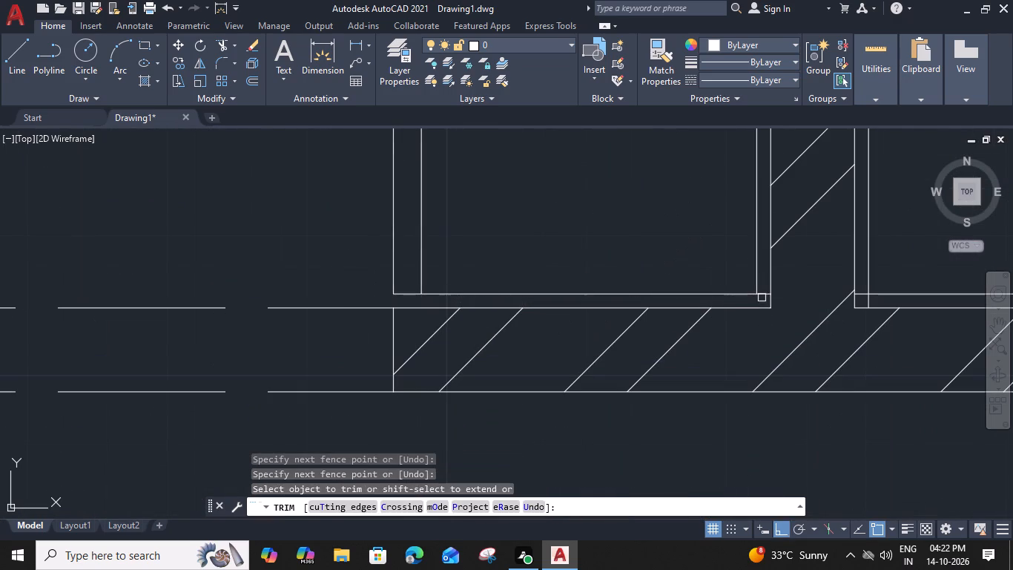
{"action": "left_click", "coordinate": [762, 298]}
{"action": "left_click", "coordinate": [762, 290]}
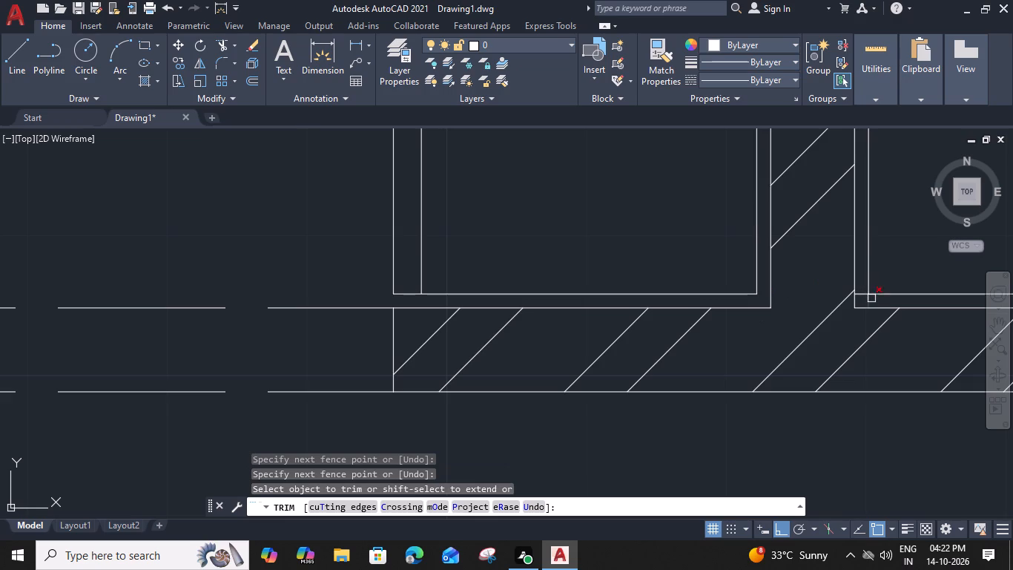
Clean up the adjoining bedroom wardrobe's bottom end: trim its lower left corner, extend the bottom line to the front line, and trim the overhang.
{"action": "left_click", "coordinate": [871, 301]}
{"action": "left_click", "coordinate": [862, 295]}
{"action": "scroll", "coordinate": [862, 295], "scroll_direction": "down", "scroll_amount": 2}
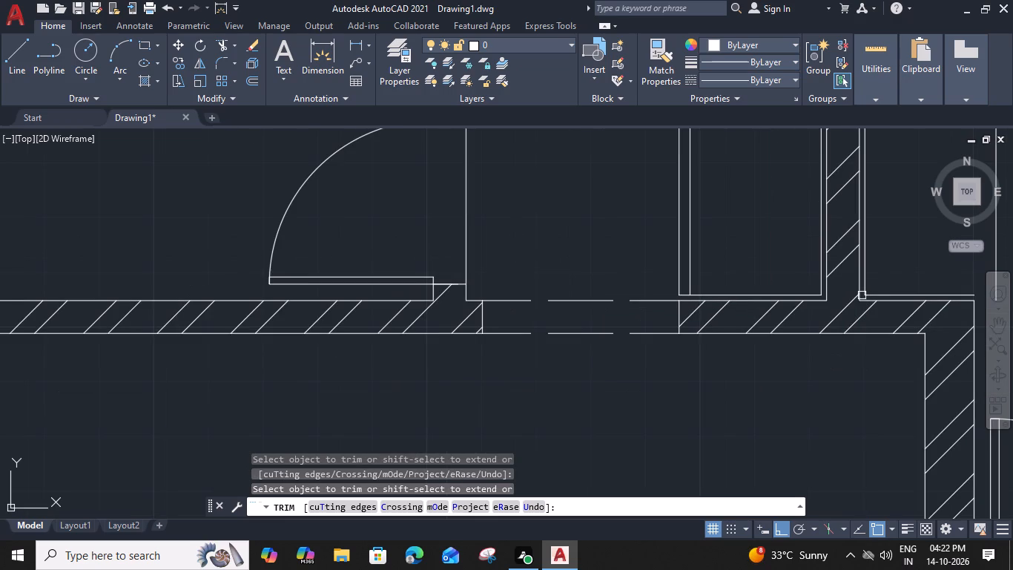
{"action": "middle_click_drag", "start_coordinate": [881, 262], "coordinate": [533, 418]}
{"action": "scroll", "coordinate": [562, 263], "scroll_direction": "down", "scroll_amount": 2}
{"action": "middle_click_drag", "start_coordinate": [562, 263], "coordinate": [561, 263]}
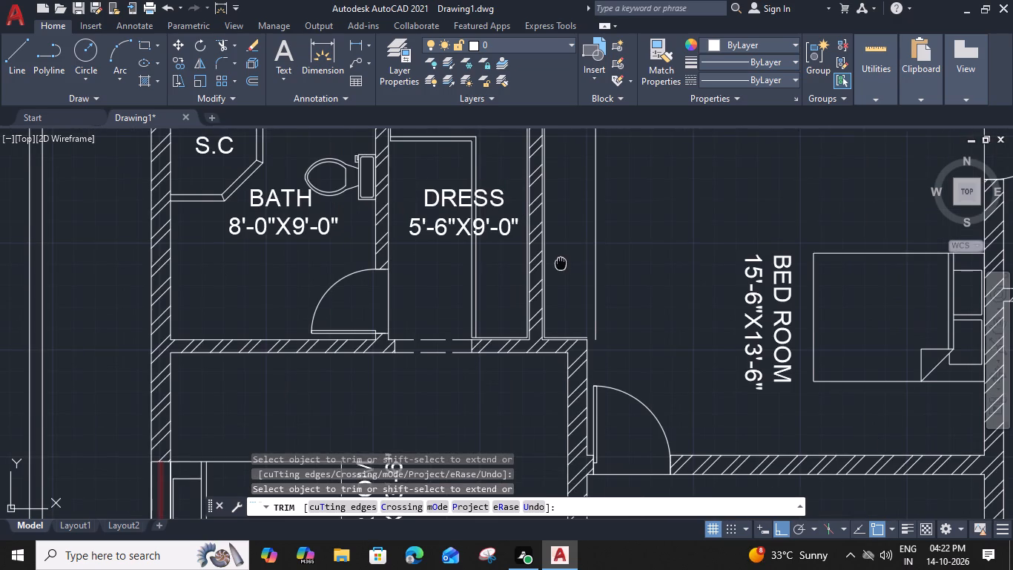
{"action": "middle_click_drag", "start_coordinate": [561, 263], "coordinate": [552, 255]}
{"action": "scroll", "coordinate": [577, 318], "scroll_direction": "up", "scroll_amount": 5}
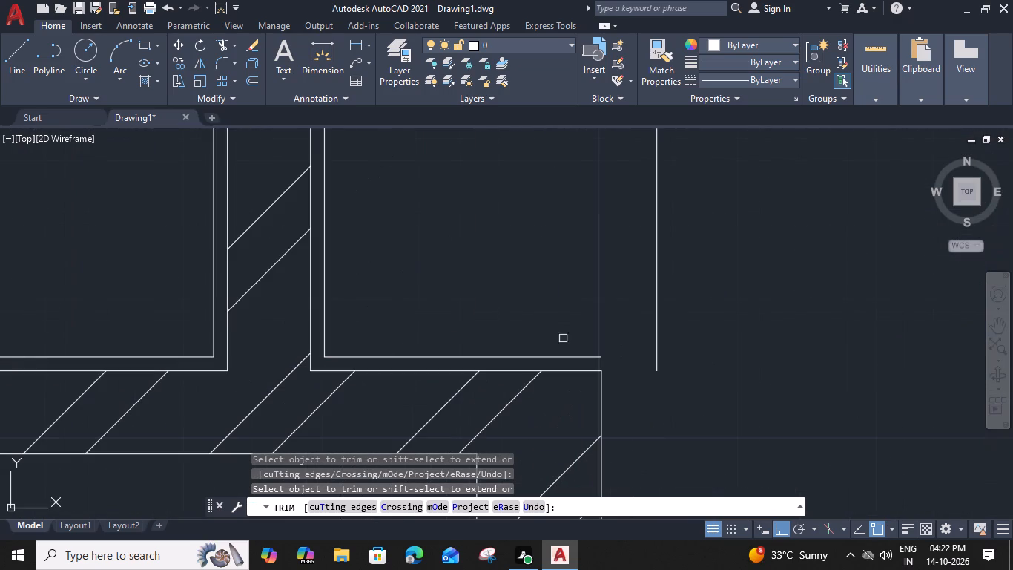
{"action": "left_click", "coordinate": [565, 358], "text": "shift"}
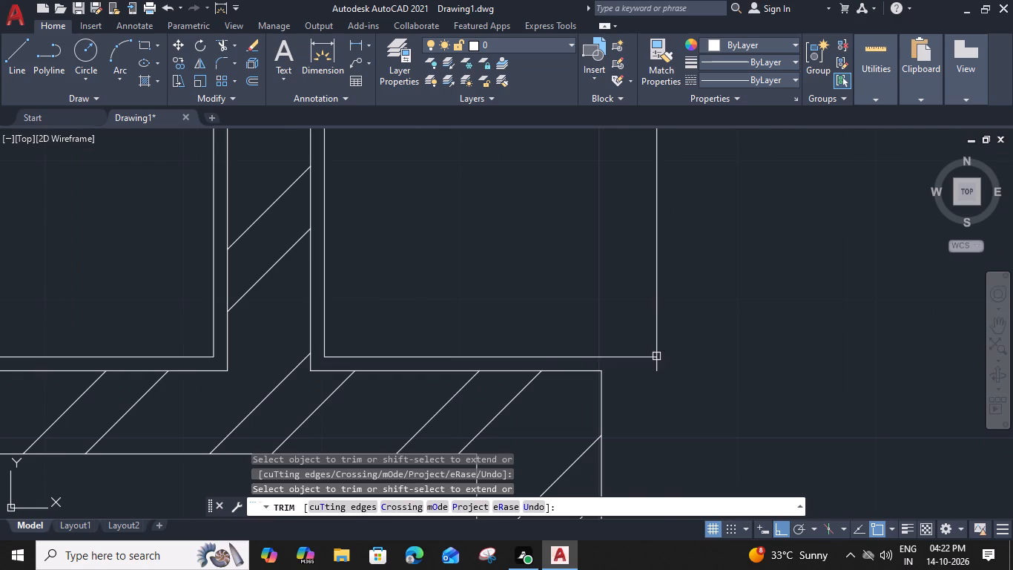
{"action": "left_click", "coordinate": [657, 367]}
{"action": "scroll", "coordinate": [658, 367], "scroll_direction": "down", "scroll_amount": 3}
Trim the overlapping lines at both top corners of the bedroom wardrobe, removing the inner line beyond its front.
{"action": "middle_click_drag", "start_coordinate": [606, 230], "coordinate": [577, 364]}
{"action": "middle_click_drag", "start_coordinate": [571, 228], "coordinate": [566, 307]}
{"action": "scroll", "coordinate": [547, 216], "scroll_direction": "up", "scroll_amount": 3}
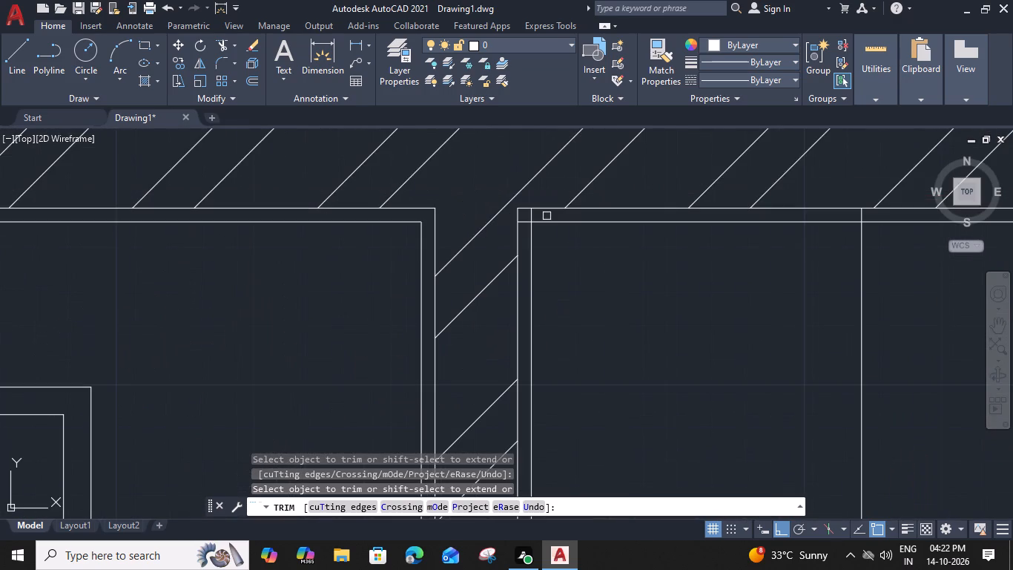
{"action": "scroll", "coordinate": [527, 213], "scroll_direction": "up", "scroll_amount": 2}
{"action": "left_click", "coordinate": [538, 213]}
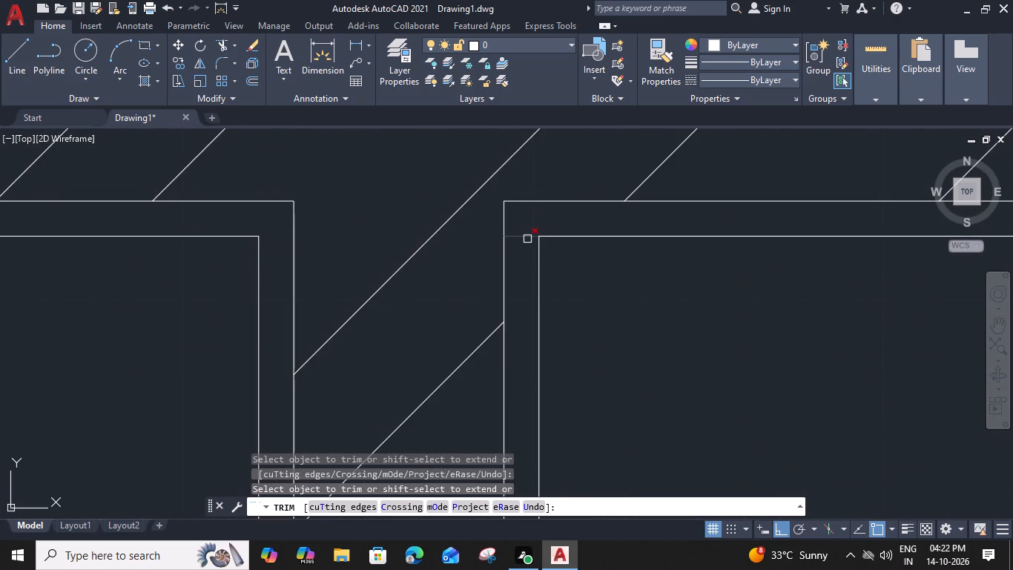
{"action": "left_click", "coordinate": [527, 238]}
{"action": "scroll", "coordinate": [527, 237], "scroll_direction": "down", "scroll_amount": 2}
{"action": "middle_click_drag", "start_coordinate": [705, 321], "coordinate": [465, 302]}
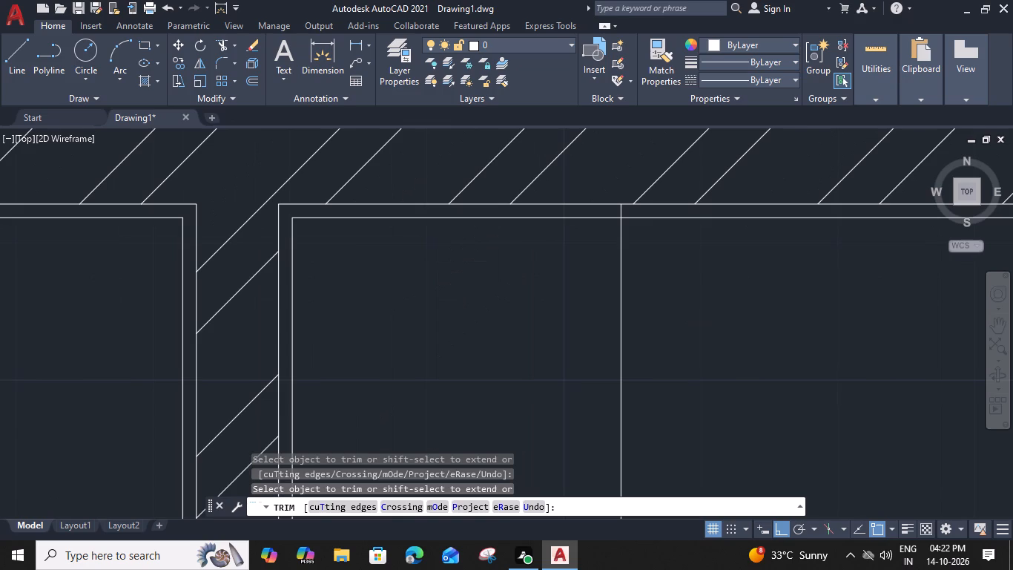
{"action": "left_click", "coordinate": [623, 211]}
{"action": "left_click", "coordinate": [652, 217]}
{"action": "scroll", "coordinate": [680, 251], "scroll_direction": "down", "scroll_amount": 3}
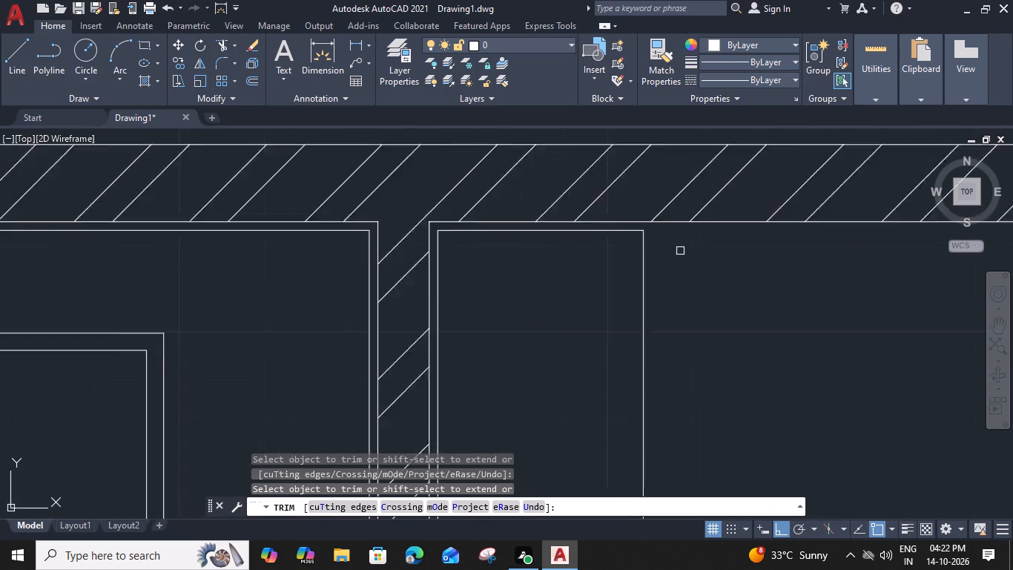
Trim the extra vertical line and the overlapping corner lines at the left wardrobe's top end in the 7'-7.5"X5'-3" dress room.
{"action": "middle_click_drag", "start_coordinate": [748, 297], "coordinate": [0, 256]}
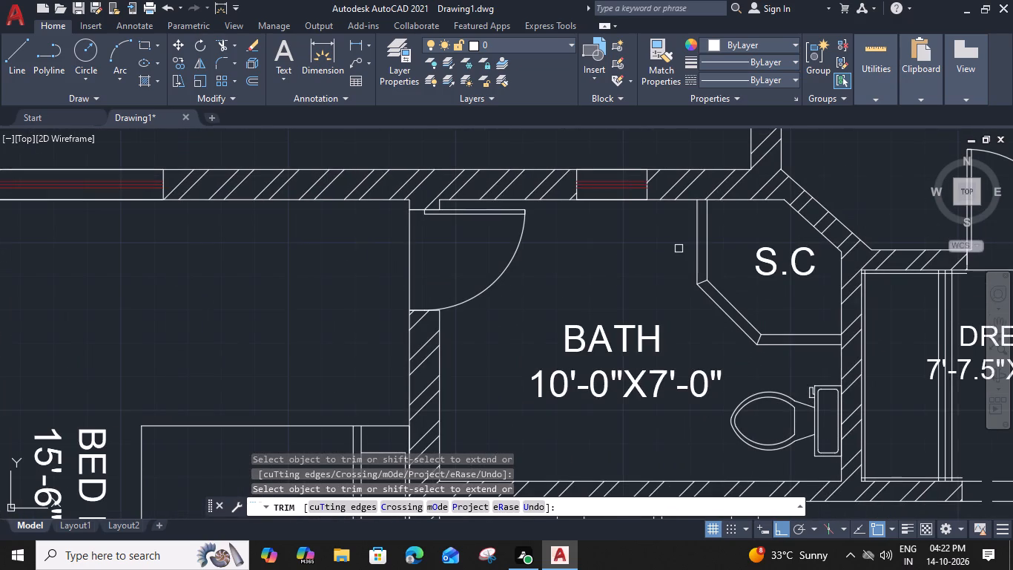
{"action": "middle_click_drag", "start_coordinate": [677, 246], "coordinate": [449, 45]}
{"action": "middle_click_drag", "start_coordinate": [509, 278], "coordinate": [439, 80]}
{"action": "scroll", "coordinate": [607, 306], "scroll_direction": "down", "scroll_amount": 3}
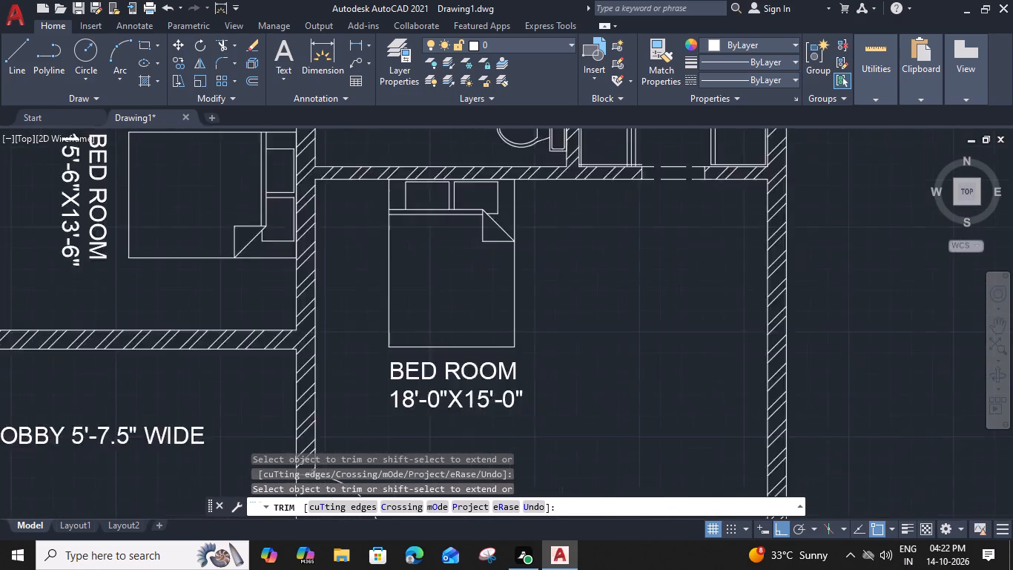
{"action": "middle_click_drag", "start_coordinate": [643, 308], "coordinate": [550, 332]}
{"action": "scroll", "coordinate": [547, 237], "scroll_direction": "up", "scroll_amount": 4}
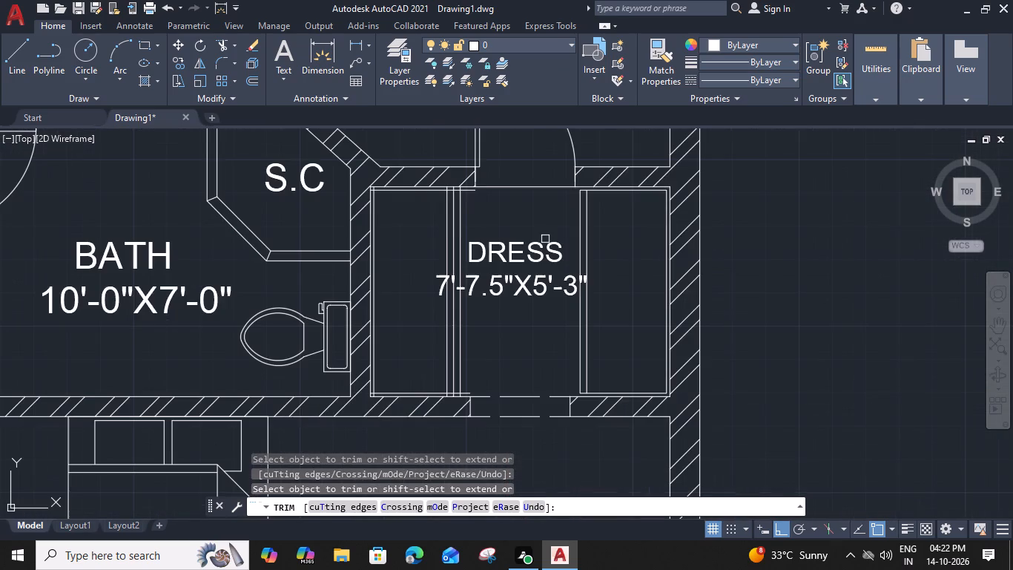
{"action": "left_click", "coordinate": [446, 231]}
{"action": "scroll", "coordinate": [449, 191], "scroll_direction": "up", "scroll_amount": 4}
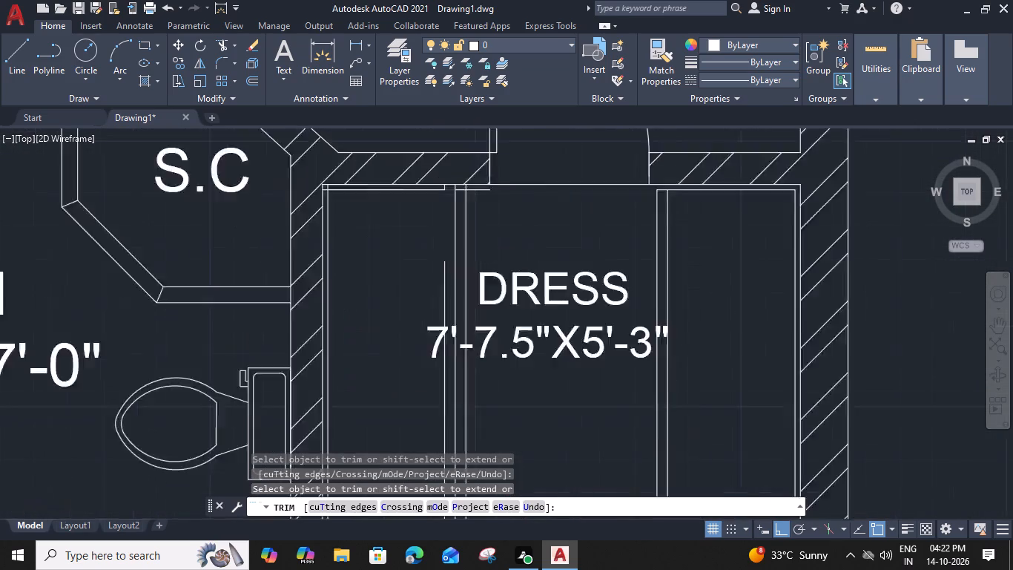
{"action": "left_click", "coordinate": [436, 181]}
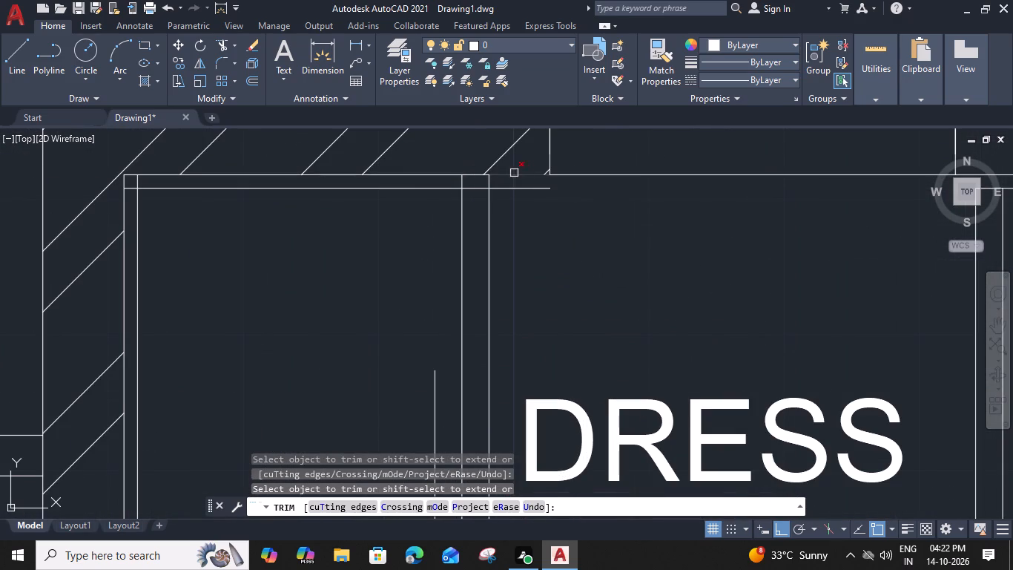
{"action": "left_click", "coordinate": [490, 181]}
{"action": "left_click", "coordinate": [461, 180]}
{"action": "left_click_drag", "start_coordinate": [509, 186], "coordinate": [501, 188]}
{"action": "middle_click_drag", "start_coordinate": [176, 224], "coordinate": [301, 226]}
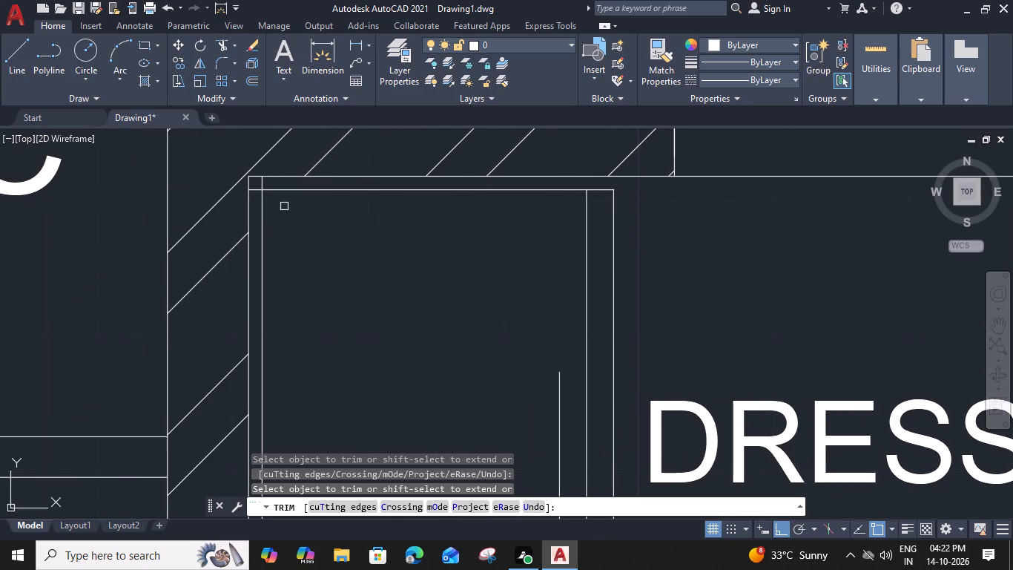
{"action": "scroll", "coordinate": [260, 197], "scroll_direction": "up", "scroll_amount": 2}
{"action": "left_click", "coordinate": [254, 180]}
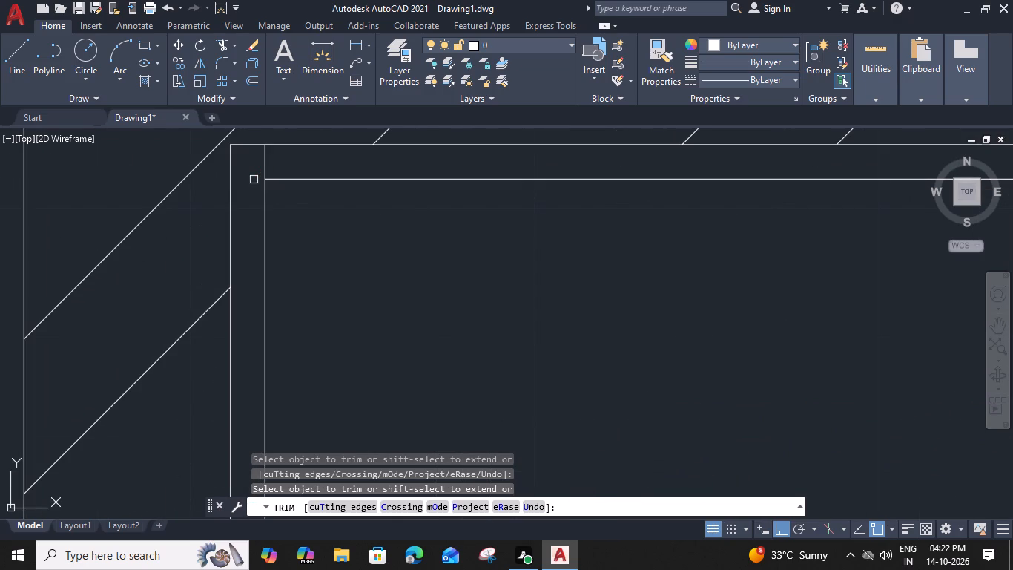
{"action": "left_click", "coordinate": [263, 162]}
{"action": "scroll", "coordinate": [263, 162], "scroll_direction": "down", "scroll_amount": 3}
Trim the rest of the extra vertical line and the overlapping corner lines at the same left wardrobe's bottom end.
{"action": "scroll", "coordinate": [345, 351], "scroll_direction": "down", "scroll_amount": 2}
{"action": "middle_click_drag", "start_coordinate": [349, 348], "coordinate": [343, 250]}
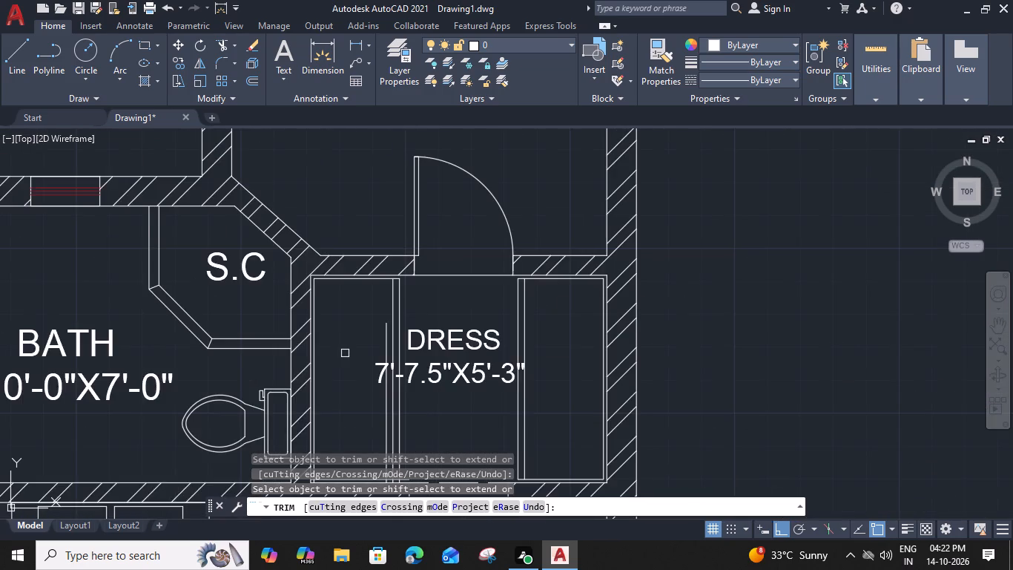
{"action": "middle_click_drag", "start_coordinate": [343, 250], "coordinate": [343, 211]}
{"action": "scroll", "coordinate": [389, 312], "scroll_direction": "up", "scroll_amount": 3}
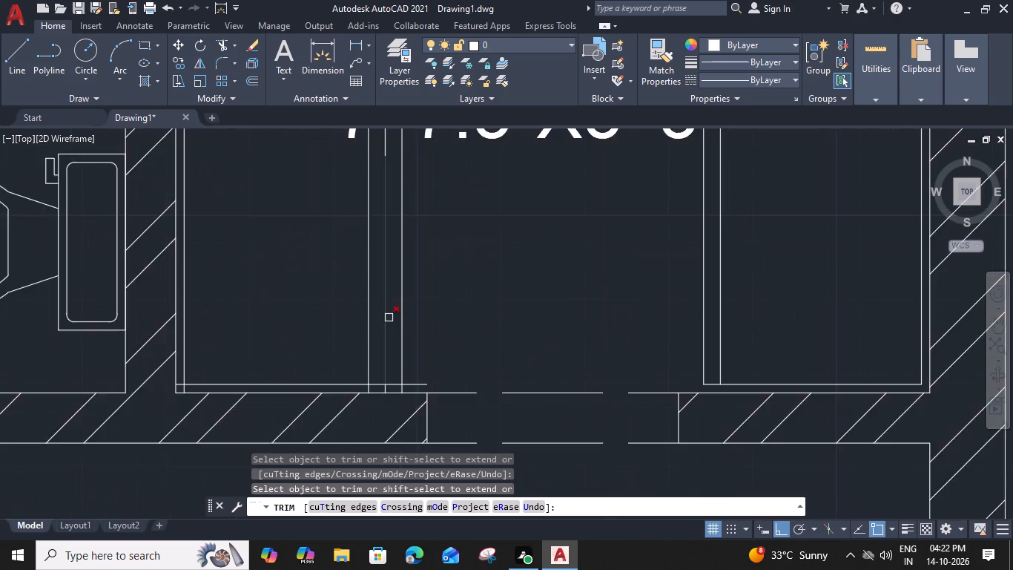
{"action": "left_click", "coordinate": [355, 432]}
{"action": "left_click", "coordinate": [353, 401]}
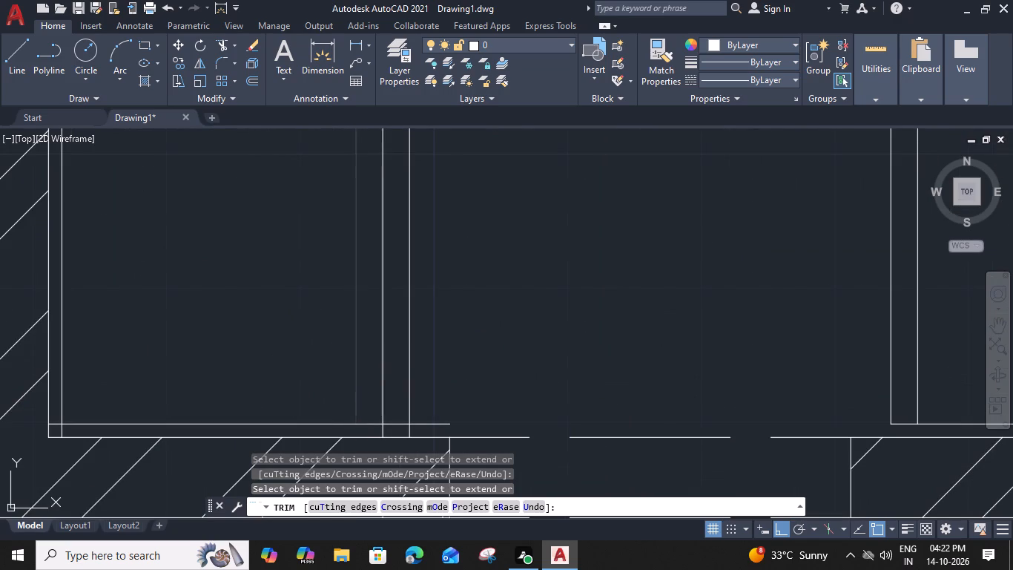
{"action": "left_click", "coordinate": [381, 432]}
{"action": "left_click", "coordinate": [412, 431]}
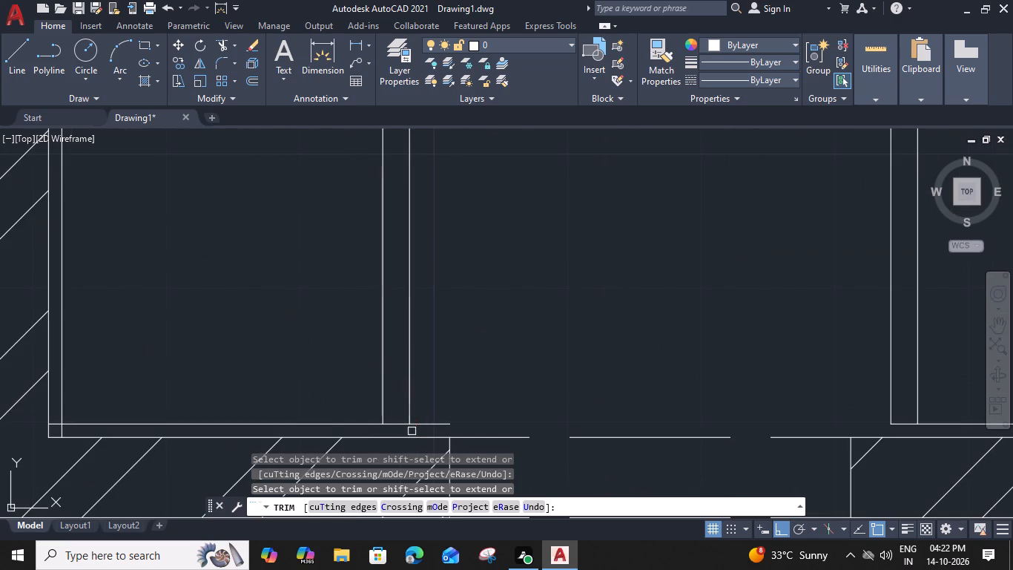
{"action": "left_click", "coordinate": [426, 423]}
{"action": "scroll", "coordinate": [420, 417], "scroll_direction": "down", "scroll_amount": 2}
{"action": "scroll", "coordinate": [299, 422], "scroll_direction": "up", "scroll_amount": 4}
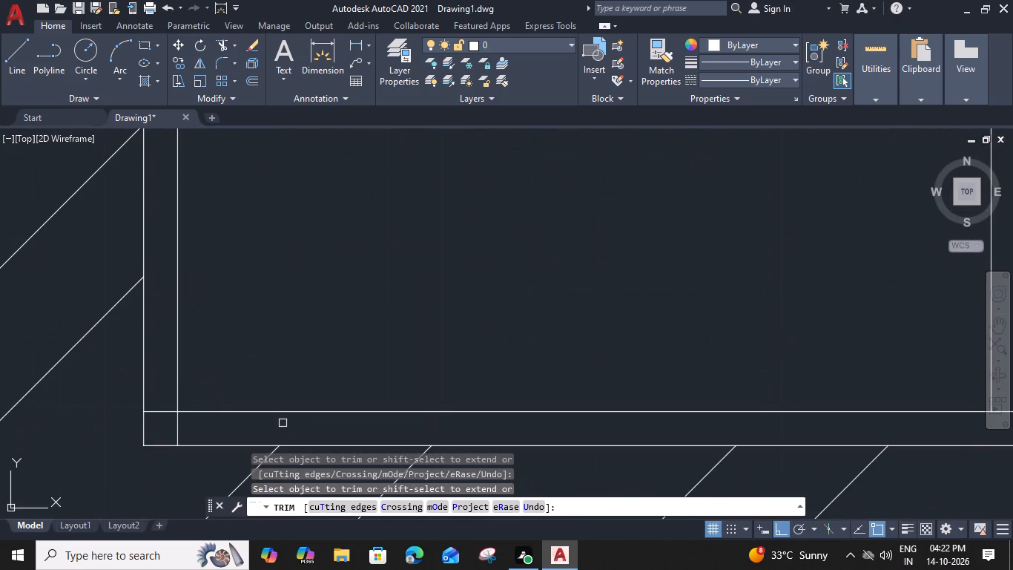
{"action": "left_click", "coordinate": [177, 430]}
{"action": "left_click", "coordinate": [160, 414]}
{"action": "scroll", "coordinate": [160, 414], "scroll_direction": "down", "scroll_amount": 4}
{"action": "scroll", "coordinate": [380, 402], "scroll_direction": "down", "scroll_amount": 2}
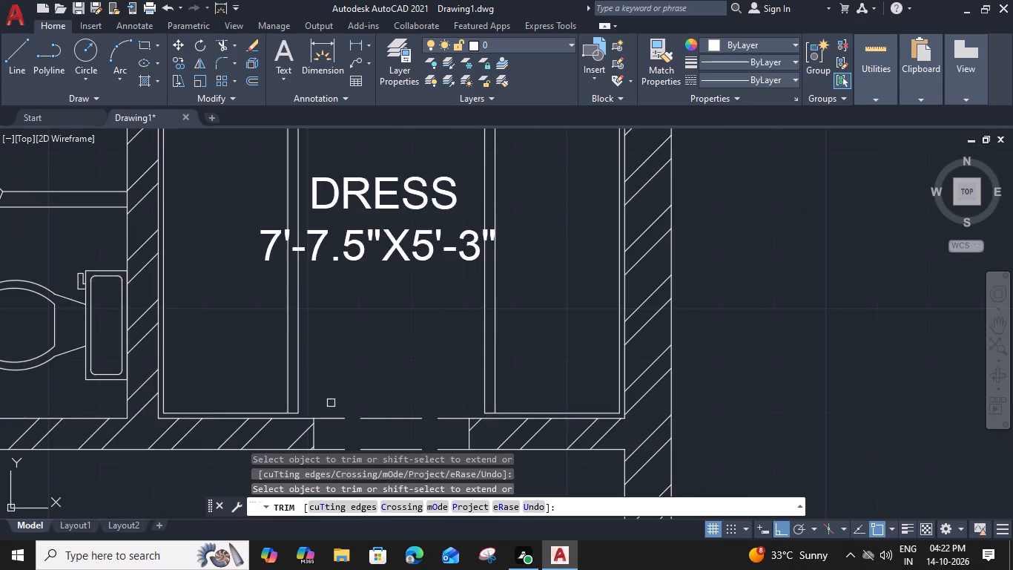
Trim the overlapping lines at both top corners of the wardrobe beside the bath in the 12'-6"X15'-0" bedroom.
{"action": "middle_click_drag", "start_coordinate": [397, 385], "coordinate": [419, 341]}
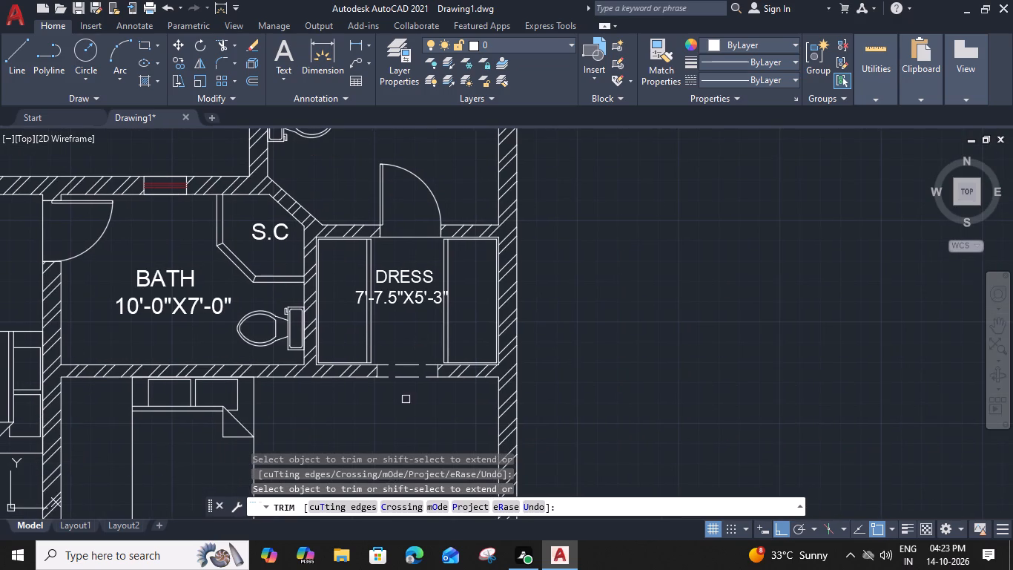
{"action": "middle_click_drag", "start_coordinate": [406, 400], "coordinate": [419, 253]}
{"action": "scroll", "coordinate": [418, 338], "scroll_direction": "down", "scroll_amount": 3}
{"action": "middle_click_drag", "start_coordinate": [395, 370], "coordinate": [407, 305]}
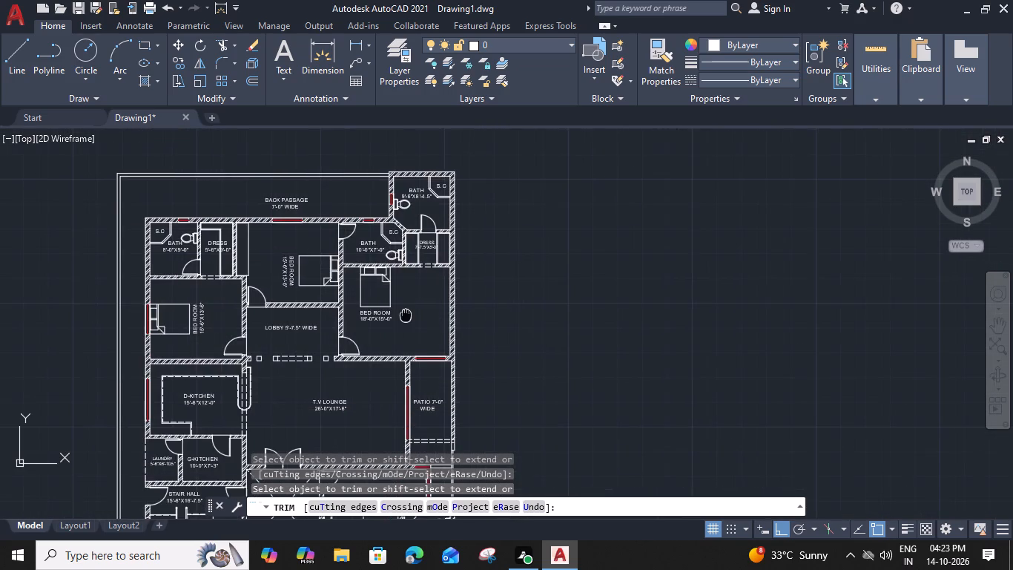
{"action": "middle_click_drag", "start_coordinate": [407, 305], "coordinate": [416, 212]}
{"action": "scroll", "coordinate": [406, 427], "scroll_direction": "up", "scroll_amount": 1}
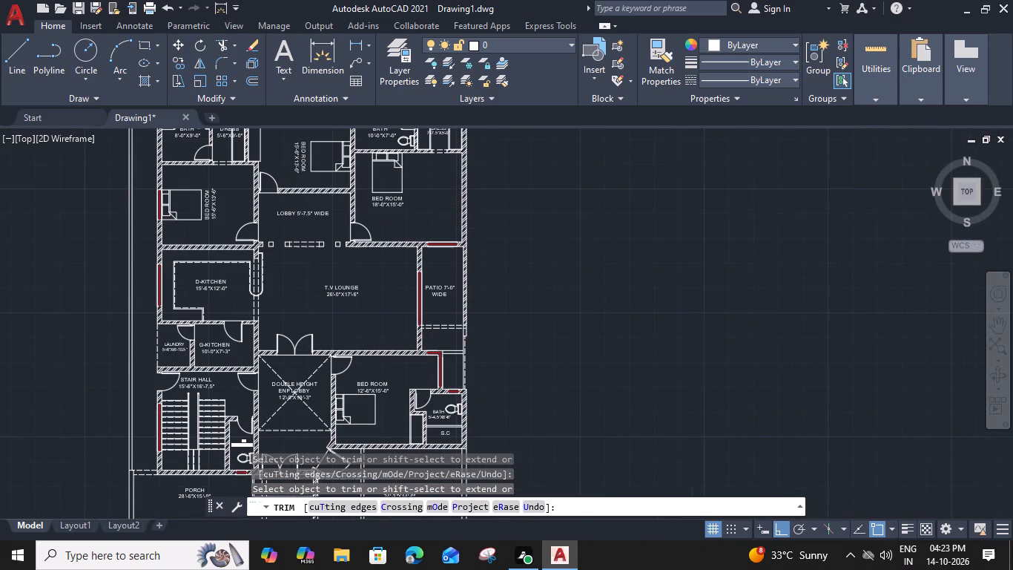
{"action": "scroll", "coordinate": [406, 427], "scroll_direction": "up", "scroll_amount": 5}
{"action": "scroll", "coordinate": [432, 272], "scroll_direction": "up", "scroll_amount": 3}
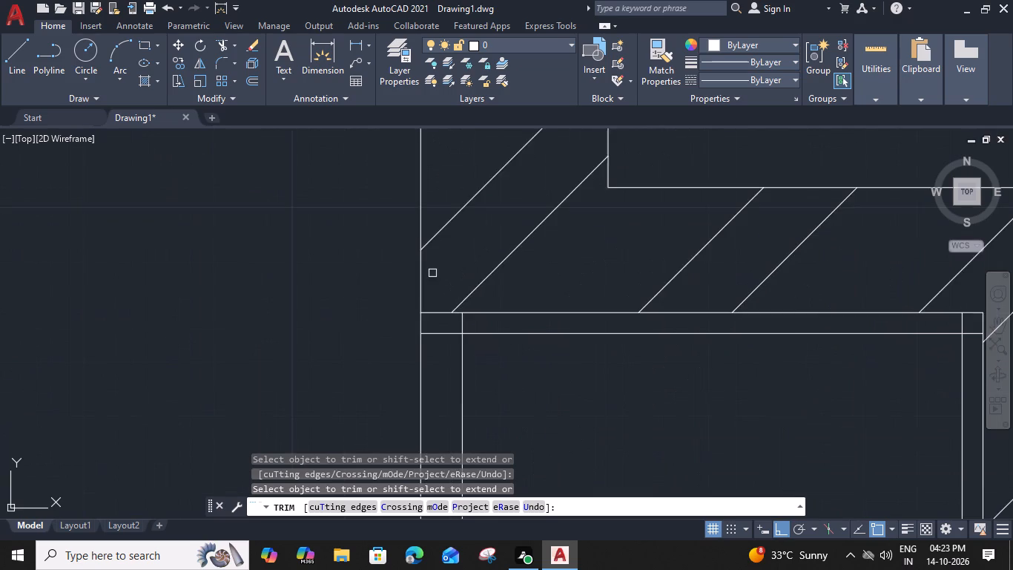
{"action": "left_click", "coordinate": [396, 350]}
{"action": "left_click", "coordinate": [511, 356]}
{"action": "scroll", "coordinate": [511, 356], "scroll_direction": "down", "scroll_amount": 2}
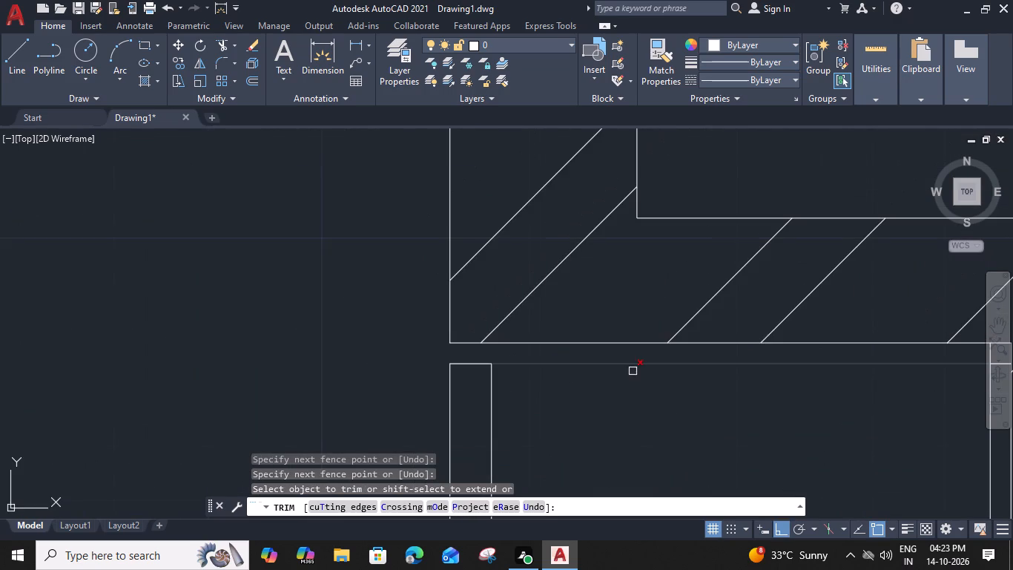
{"action": "middle_click_drag", "start_coordinate": [633, 383], "coordinate": [268, 342]}
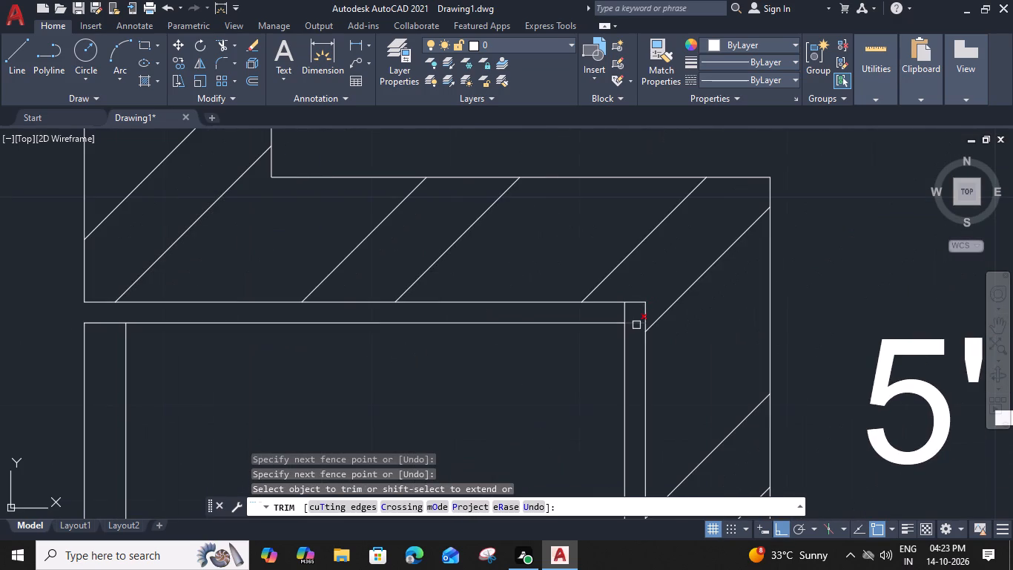
{"action": "left_click", "coordinate": [636, 325]}
{"action": "left_click", "coordinate": [628, 312]}
Trim the overlapping lines at both bottom corners of the same wardrobe in the 12'-6"X15'-0" bedroom.
{"action": "scroll", "coordinate": [627, 312], "scroll_direction": "down", "scroll_amount": 3}
{"action": "middle_click_drag", "start_coordinate": [553, 364], "coordinate": [561, 203]}
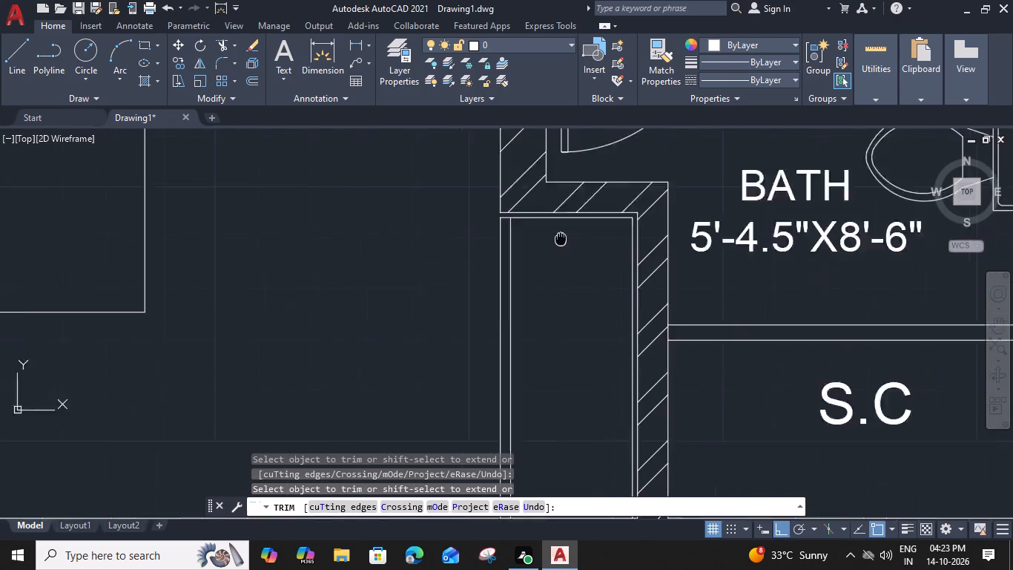
{"action": "middle_click_drag", "start_coordinate": [561, 203], "coordinate": [563, 167]}
{"action": "scroll", "coordinate": [490, 435], "scroll_direction": "up", "scroll_amount": 4}
{"action": "left_click", "coordinate": [532, 319]}
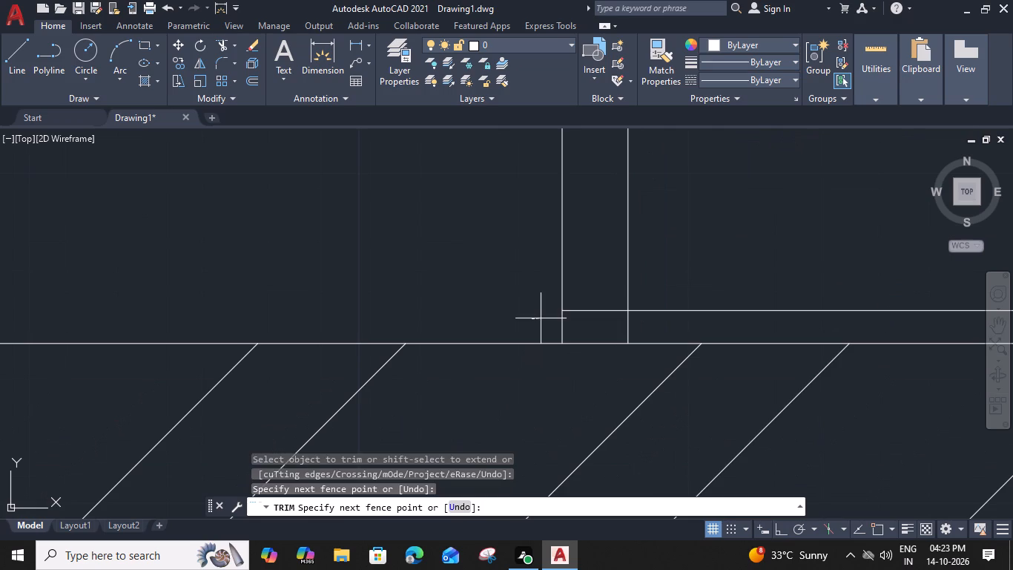
{"action": "left_click", "coordinate": [742, 316]}
{"action": "scroll", "coordinate": [745, 321], "scroll_direction": "down", "scroll_amount": 2}
{"action": "middle_click_drag", "start_coordinate": [719, 328], "coordinate": [430, 316]}
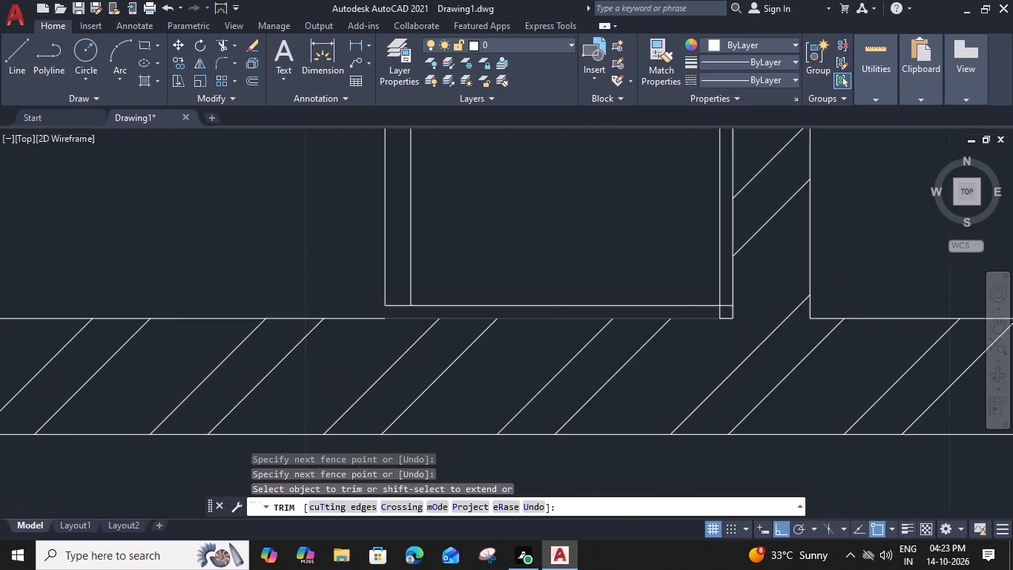
{"action": "scroll", "coordinate": [715, 318], "scroll_direction": "up", "scroll_amount": 2}
{"action": "left_click", "coordinate": [729, 307]}
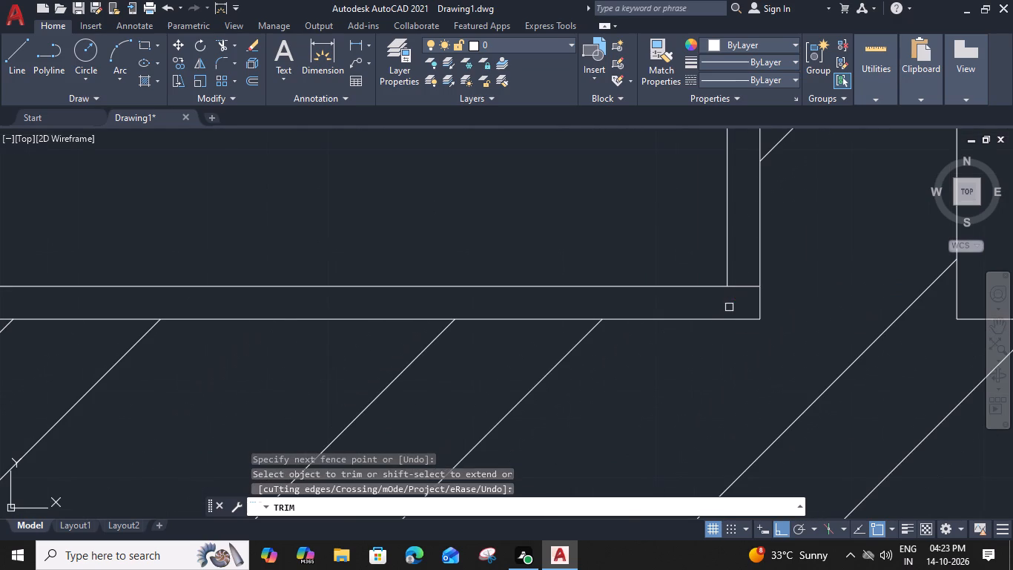
{"action": "left_click", "coordinate": [742, 284]}
{"action": "scroll", "coordinate": [742, 284], "scroll_direction": "down", "scroll_amount": 3}
{"action": "scroll", "coordinate": [690, 344], "scroll_direction": "down", "scroll_amount": 2}
{"action": "scroll", "coordinate": [351, 312], "scroll_direction": "down", "scroll_amount": 1}
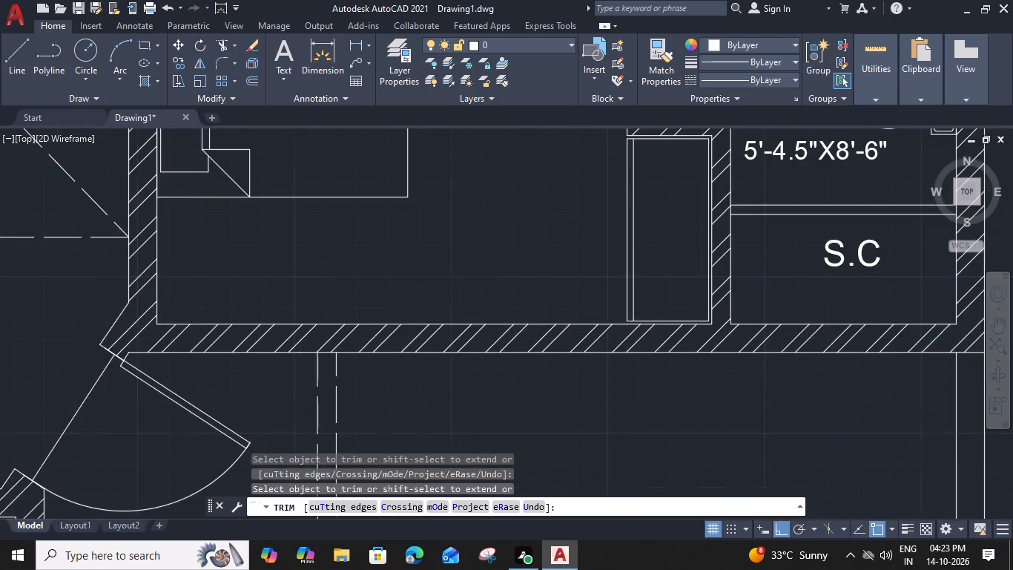
{"action": "middle_click_drag", "start_coordinate": [379, 285], "coordinate": [572, 308]}
{"action": "scroll", "coordinate": [498, 308], "scroll_direction": "down", "scroll_amount": 2}
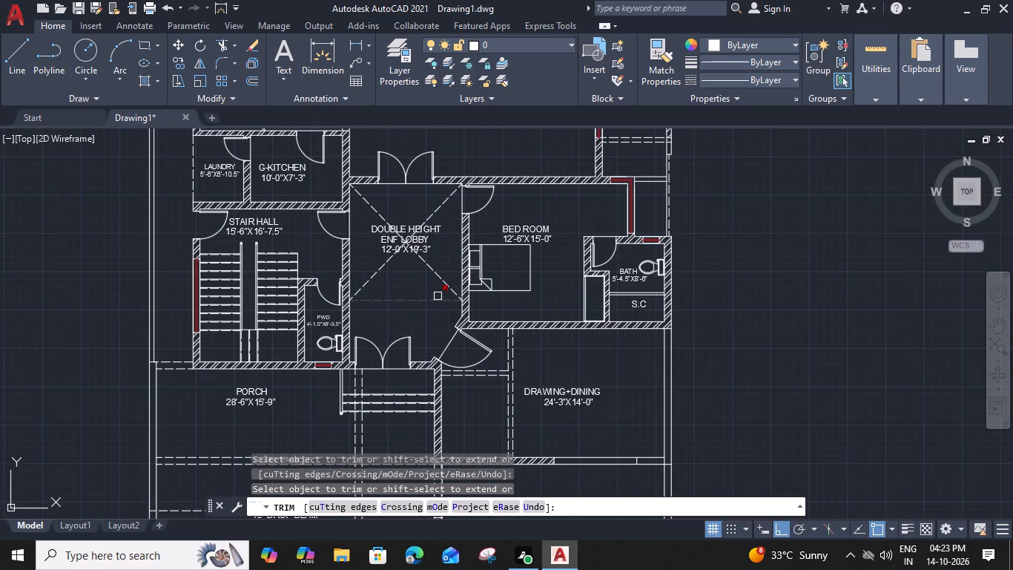
{"action": "middle_click_drag", "start_coordinate": [361, 265], "coordinate": [386, 402]}
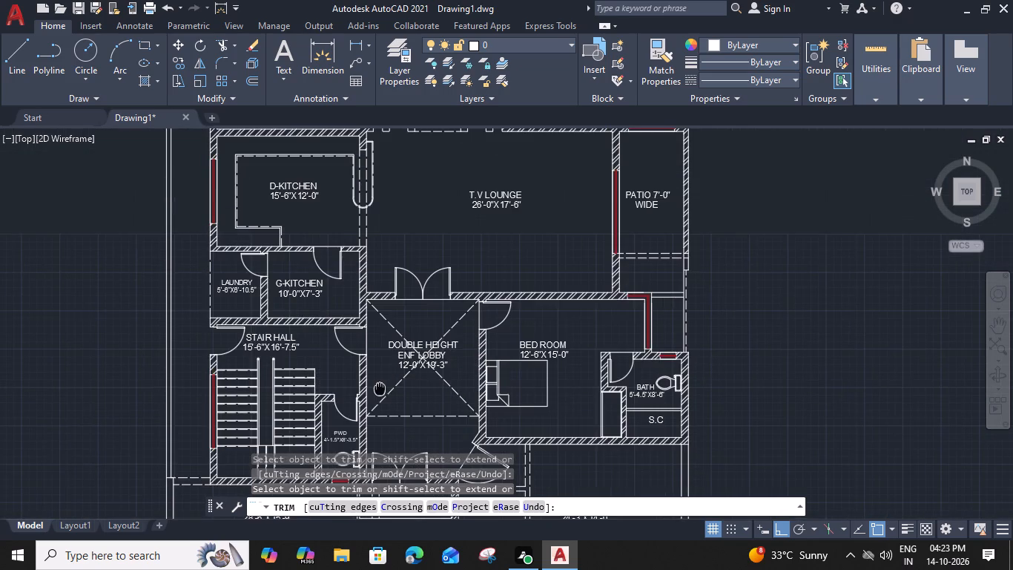
{"action": "key", "text": "Escape"}
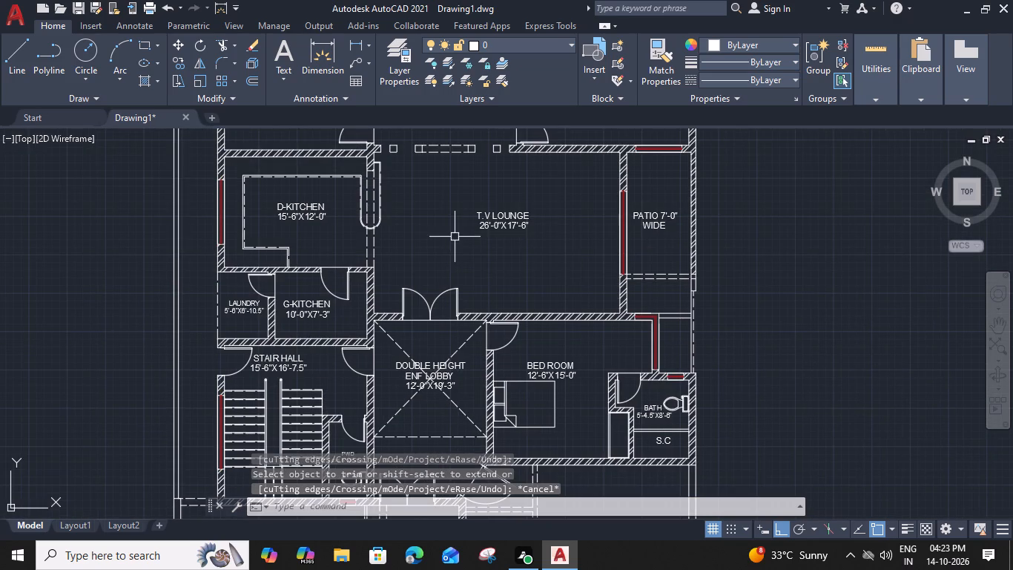
Trim the overlapping lines at the wardrobe's top left corner in the 5'-6"X9'-0" dress room.
{"action": "middle_click_drag", "start_coordinate": [458, 229], "coordinate": [441, 357]}
{"action": "middle_click_drag", "start_coordinate": [404, 214], "coordinate": [415, 291]}
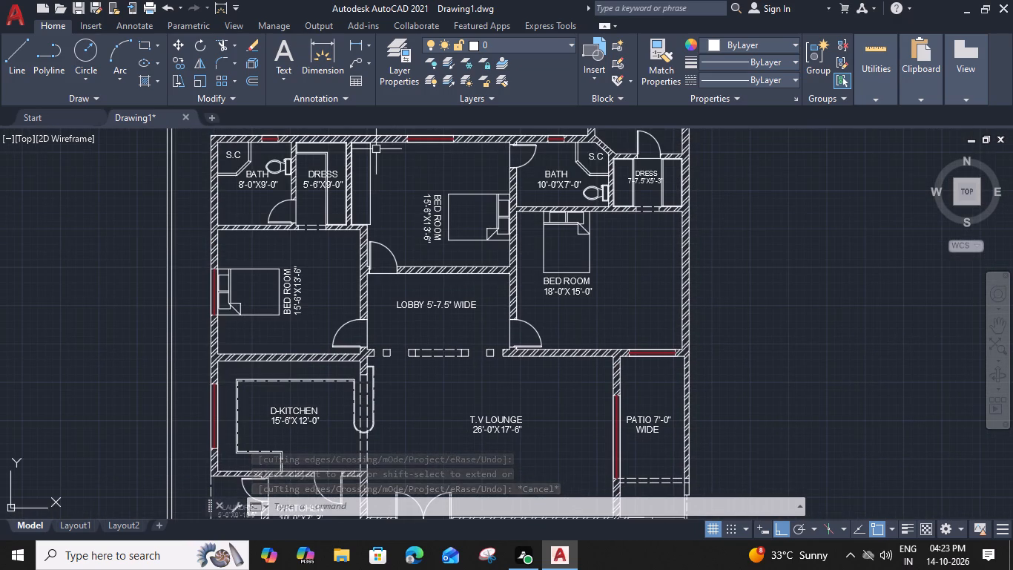
{"action": "scroll", "coordinate": [376, 149], "scroll_direction": "up", "scroll_amount": 2}
{"action": "middle_click_drag", "start_coordinate": [377, 150], "coordinate": [412, 179]}
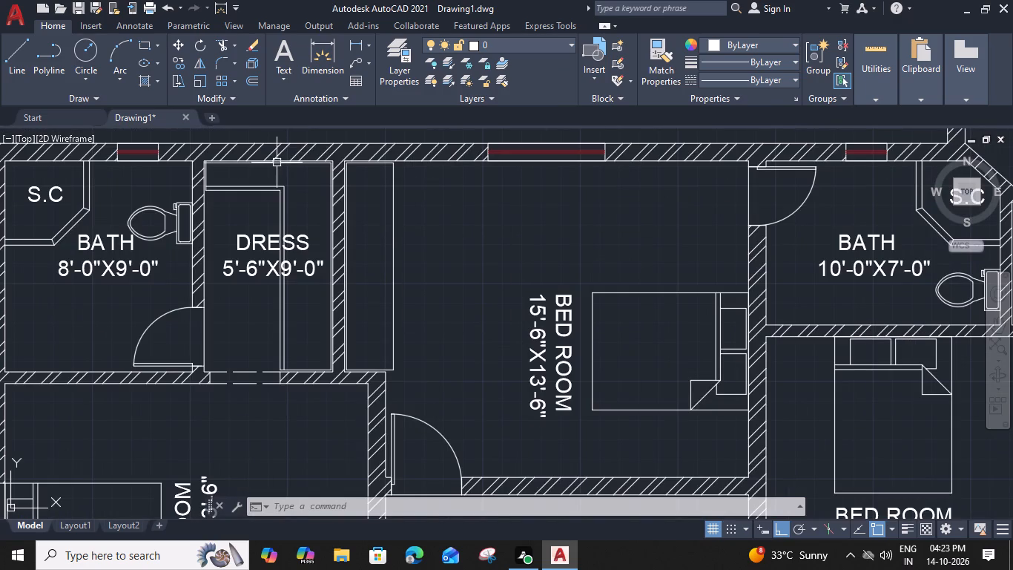
{"action": "scroll", "coordinate": [260, 176], "scroll_direction": "up", "scroll_amount": 3}
{"action": "middle_click_drag", "start_coordinate": [257, 178], "coordinate": [418, 232]}
{"action": "type", "text": "TR"}
{"action": "key", "text": "space"}
{"action": "scroll", "coordinate": [293, 201], "scroll_direction": "up", "scroll_amount": 3}
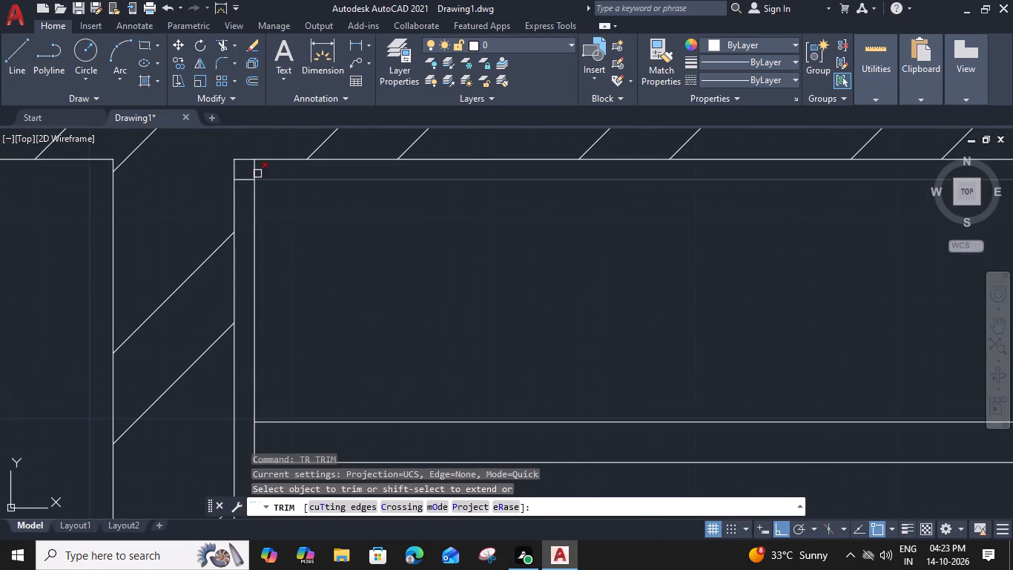
{"action": "left_click", "coordinate": [255, 171]}
{"action": "left_click", "coordinate": [244, 177]}
{"action": "scroll", "coordinate": [244, 177], "scroll_direction": "down", "scroll_amount": 4}
{"action": "middle_click_drag", "start_coordinate": [423, 331], "coordinate": [420, 332]}
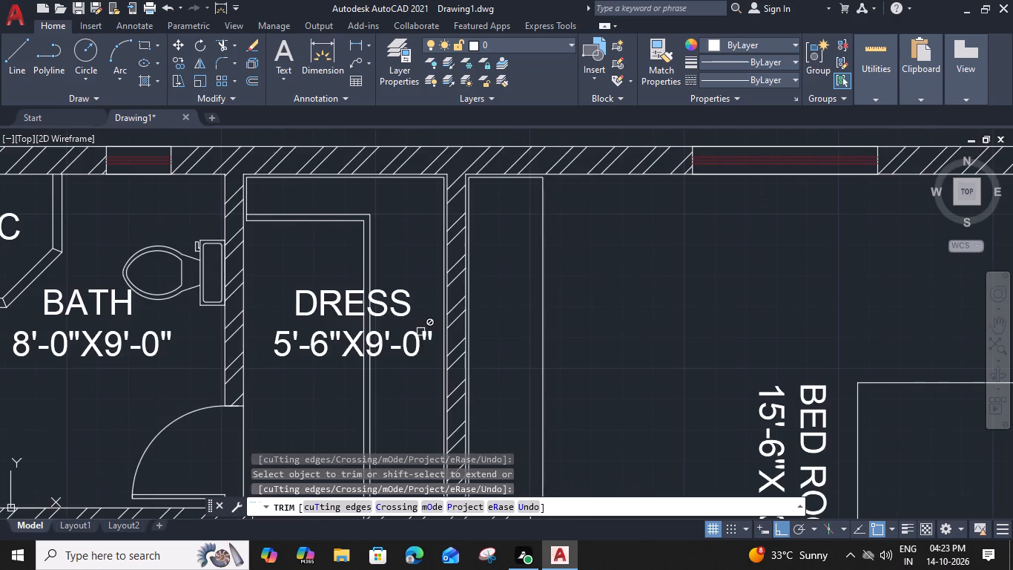
{"action": "middle_click_drag", "start_coordinate": [420, 332], "coordinate": [404, 215]}
{"action": "key", "text": "Escape"}
Offset the front line of the wardrobe in the 15'-6"X13'-6" bedroom by 2" toward the room.
{"action": "middle_click_drag", "start_coordinate": [558, 262], "coordinate": [510, 347]}
{"action": "left_click", "coordinate": [477, 292]}
{"action": "type", "text": "O 2\""}
{"action": "key", "text": "Return"}
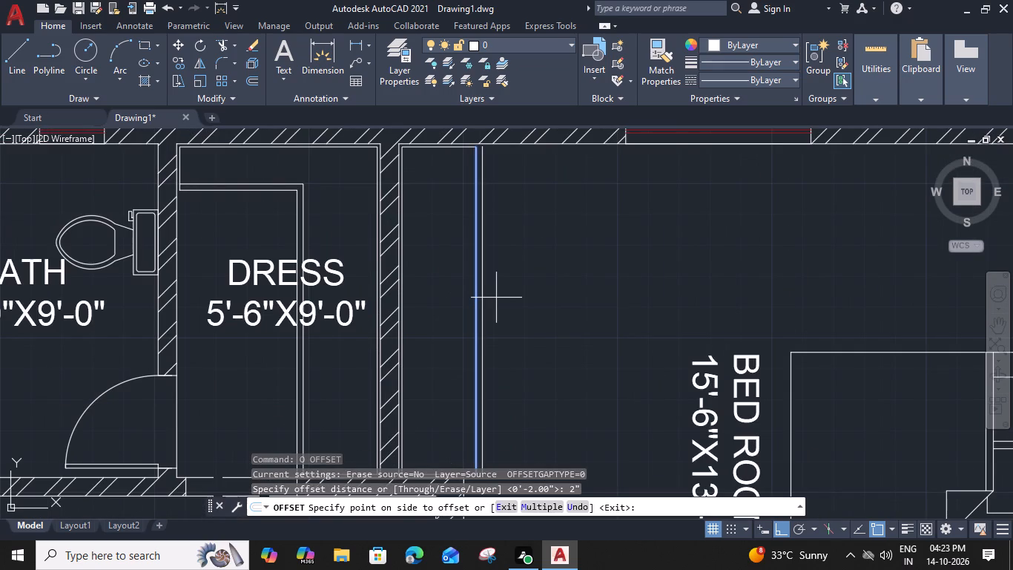
{"action": "left_click", "coordinate": [497, 297]}
{"action": "key", "text": "Escape"}
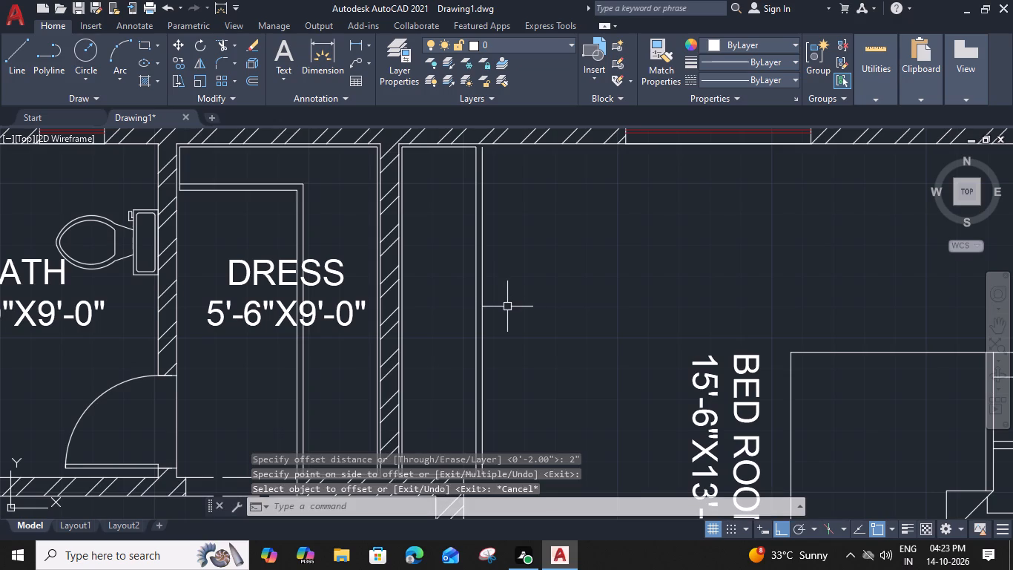
Extend the bottom and top lines of the 15'-6"X13'-6" bedroom's wardrobe to its outer front line.
{"action": "type", "text": "EX"}
{"action": "key", "text": "space"}
{"action": "middle_click_drag", "start_coordinate": [524, 326], "coordinate": [507, 239]}
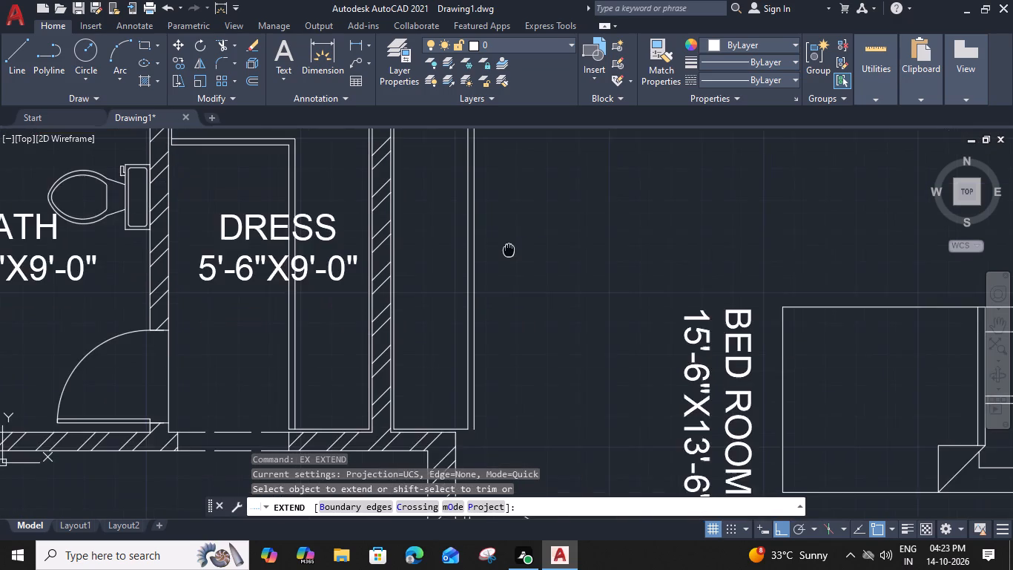
{"action": "middle_click_drag", "start_coordinate": [507, 239], "coordinate": [505, 229]}
{"action": "scroll", "coordinate": [448, 375], "scroll_direction": "up", "scroll_amount": 3}
{"action": "left_click", "coordinate": [465, 391]}
{"action": "scroll", "coordinate": [466, 390], "scroll_direction": "down", "scroll_amount": 3}
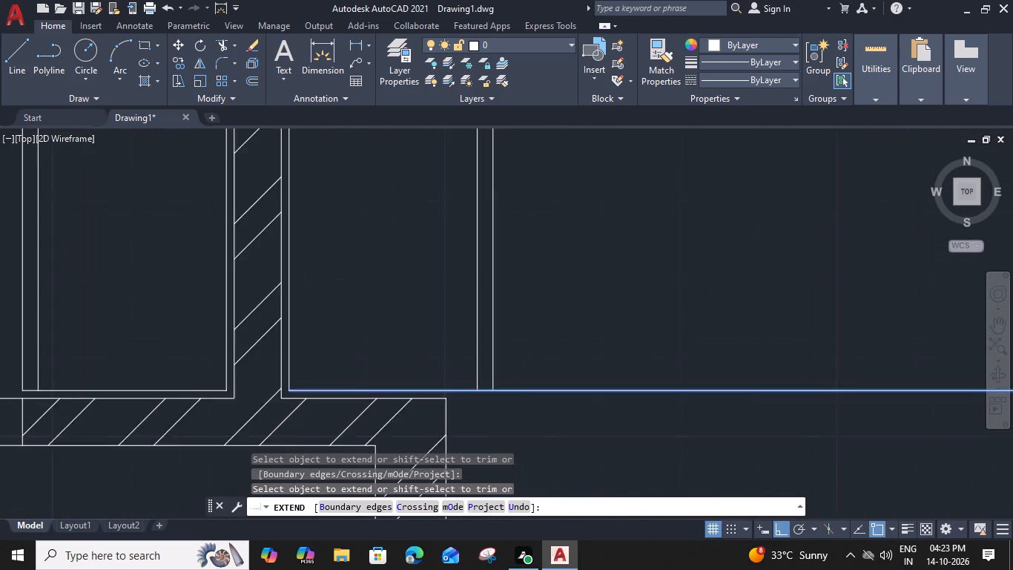
{"action": "middle_click_drag", "start_coordinate": [432, 249], "coordinate": [433, 388]}
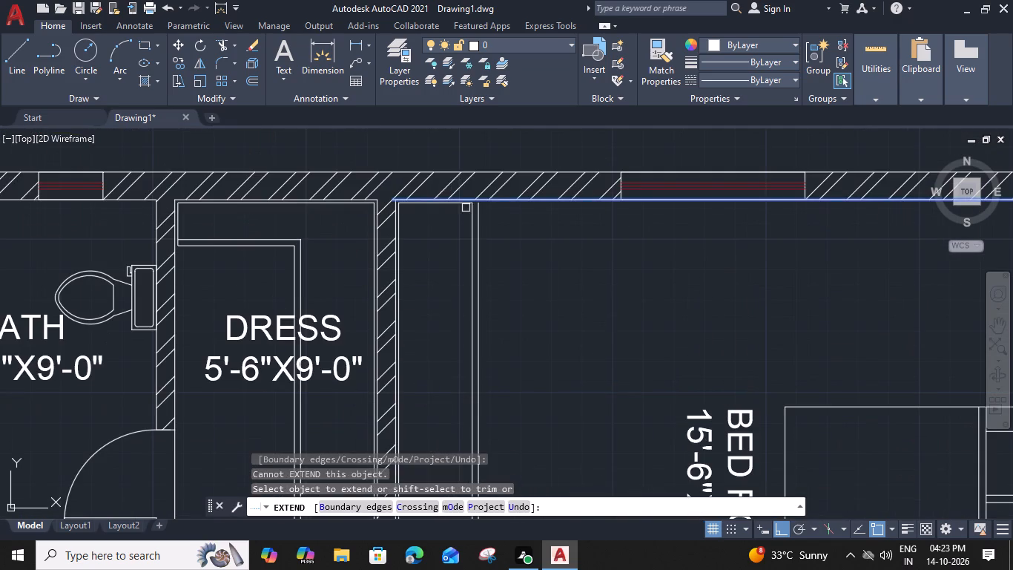
{"action": "scroll", "coordinate": [469, 205], "scroll_direction": "up", "scroll_amount": 2}
{"action": "left_click", "coordinate": [465, 201]}
{"action": "key", "text": "Escape"}
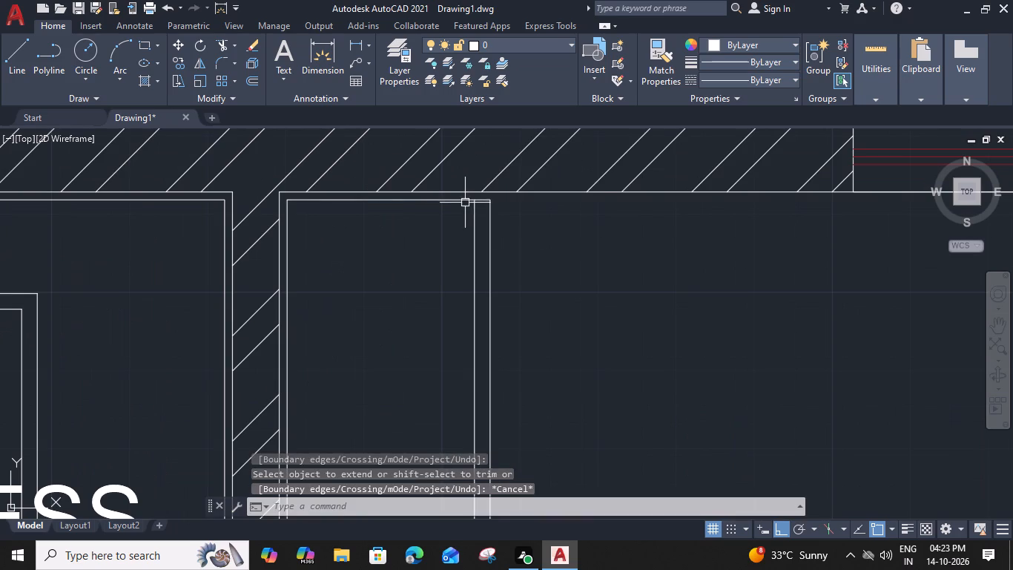
Look over the floor plan from the upper bedrooms down to the porch and back to check the wardrobes.
{"action": "scroll", "coordinate": [515, 246], "scroll_direction": "down", "scroll_amount": 3}
{"action": "middle_click_drag", "start_coordinate": [552, 330], "coordinate": [527, 223]}
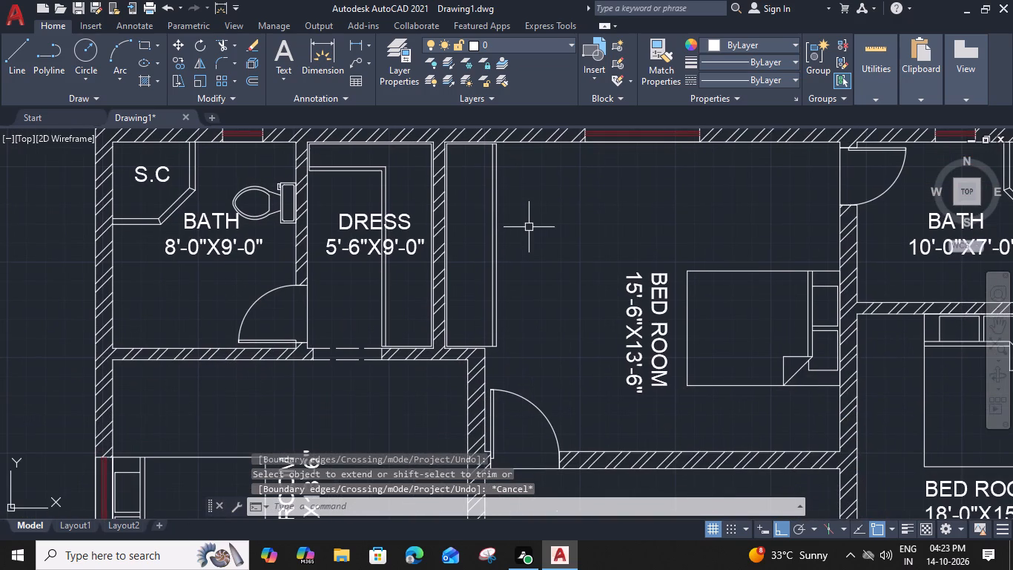
{"action": "middle_click_drag", "start_coordinate": [603, 360], "coordinate": [383, 264]}
{"action": "scroll", "coordinate": [383, 265], "scroll_direction": "down", "scroll_amount": 2}
{"action": "middle_click_drag", "start_coordinate": [380, 361], "coordinate": [369, 305]}
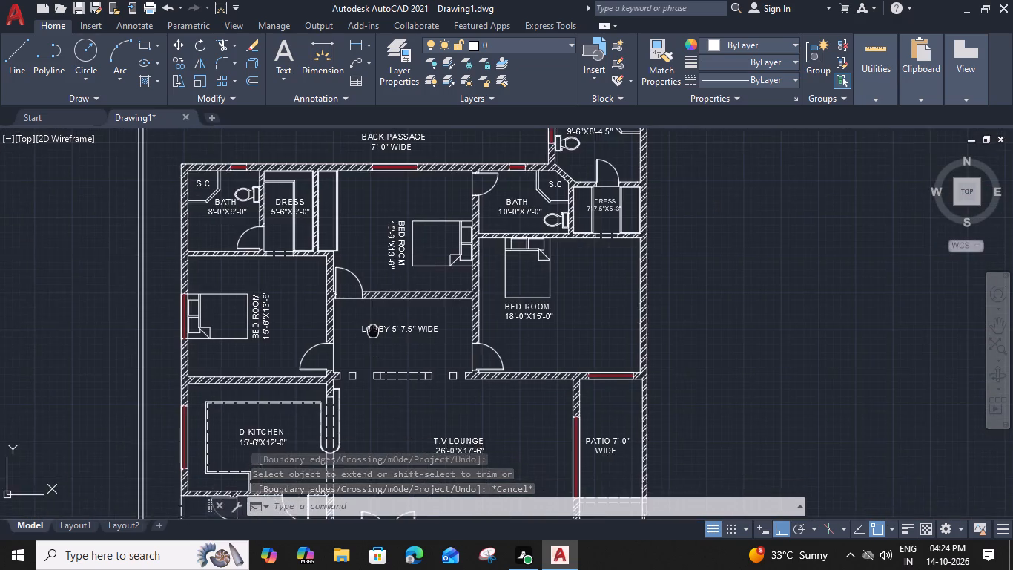
{"action": "middle_click_drag", "start_coordinate": [369, 305], "coordinate": [360, 261]}
{"action": "middle_click_drag", "start_coordinate": [393, 375], "coordinate": [354, 267]}
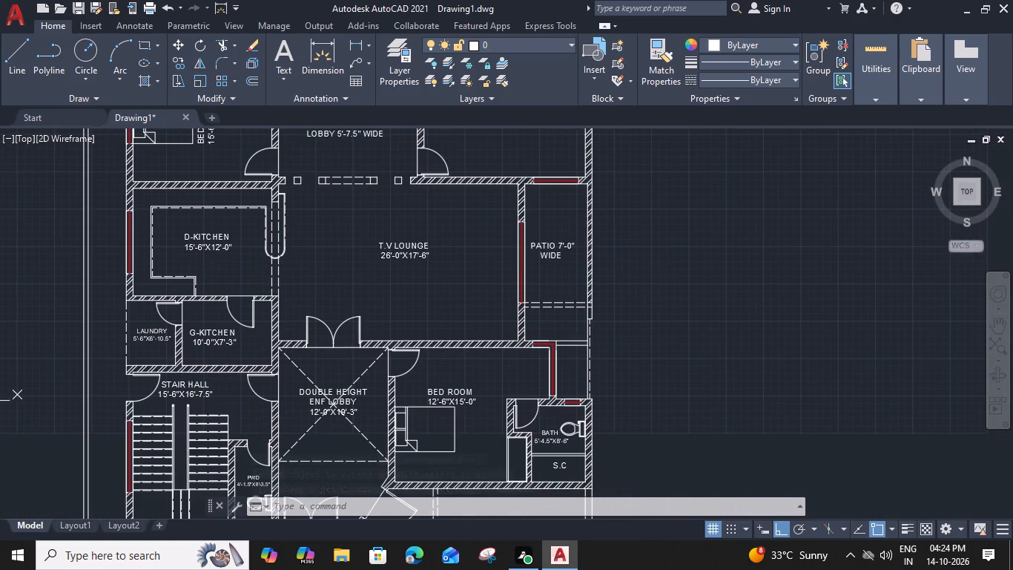
{"action": "middle_click_drag", "start_coordinate": [368, 399], "coordinate": [337, 313]}
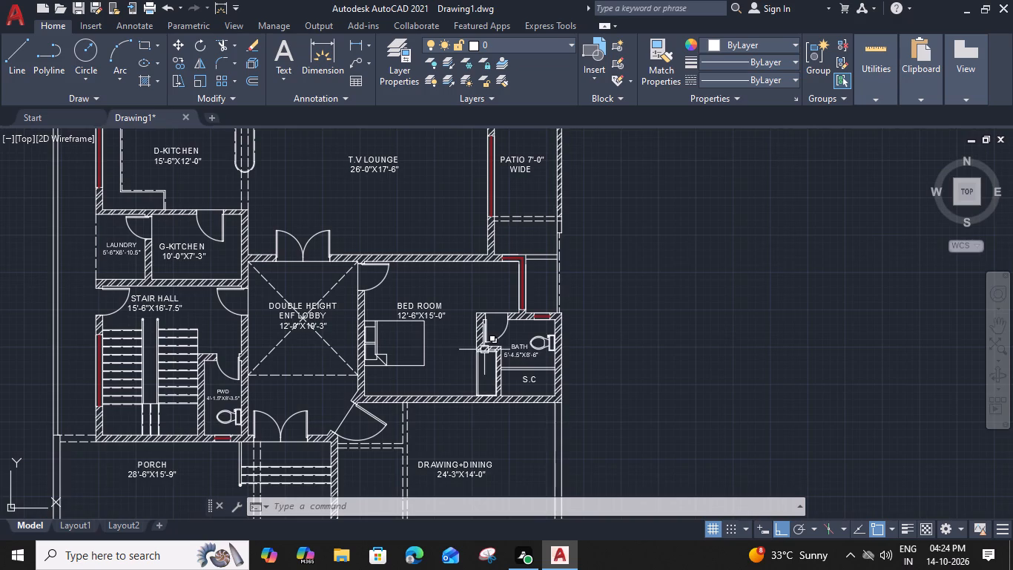
{"action": "middle_click_drag", "start_coordinate": [484, 350], "coordinate": [506, 387]}
{"action": "middle_click_drag", "start_coordinate": [430, 254], "coordinate": [445, 408]}
{"action": "middle_click_drag", "start_coordinate": [449, 292], "coordinate": [460, 366]}
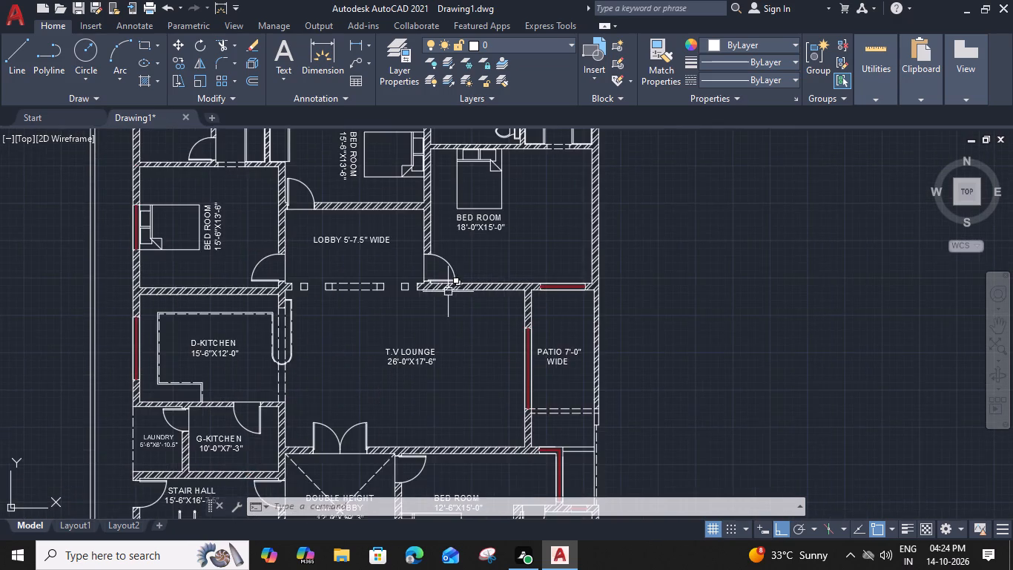
{"action": "middle_click_drag", "start_coordinate": [460, 366], "coordinate": [462, 384]}
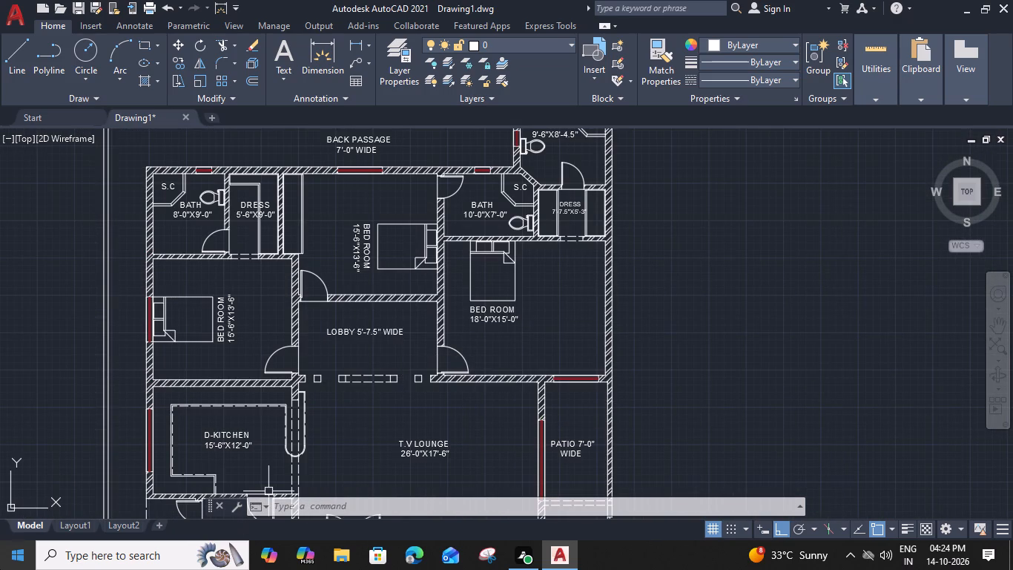
Split the 7'-7.5"X5'-3" dress room label's size onto two lines, remove the spaces before DRESS, and narrow its text box to about 2'-8".
{"action": "scroll", "coordinate": [558, 226], "scroll_direction": "up", "scroll_amount": 1}
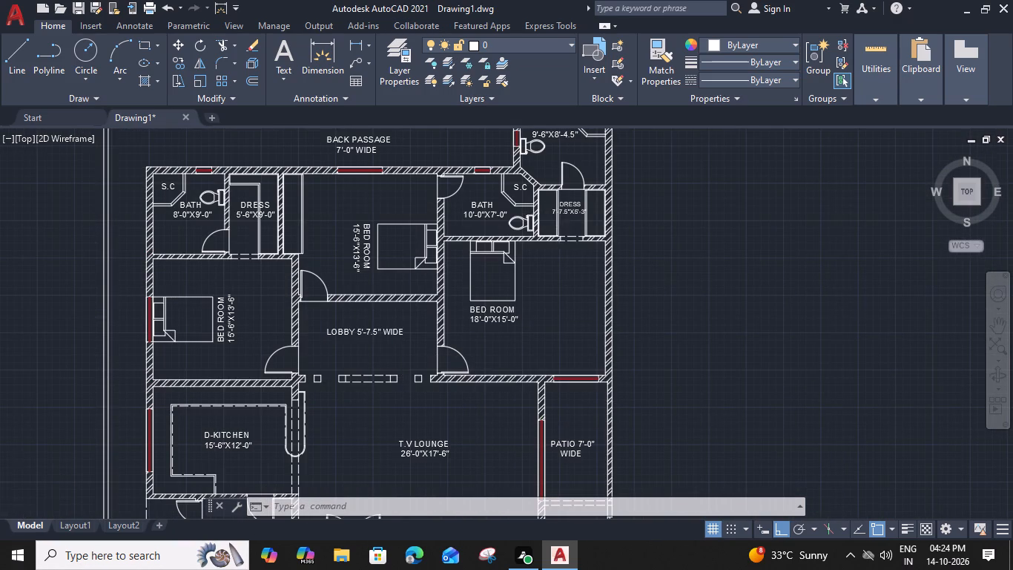
{"action": "scroll", "coordinate": [558, 228], "scroll_direction": "up", "scroll_amount": 2}
{"action": "middle_click_drag", "start_coordinate": [578, 210], "coordinate": [512, 298]}
{"action": "double_click", "coordinate": [531, 219]}
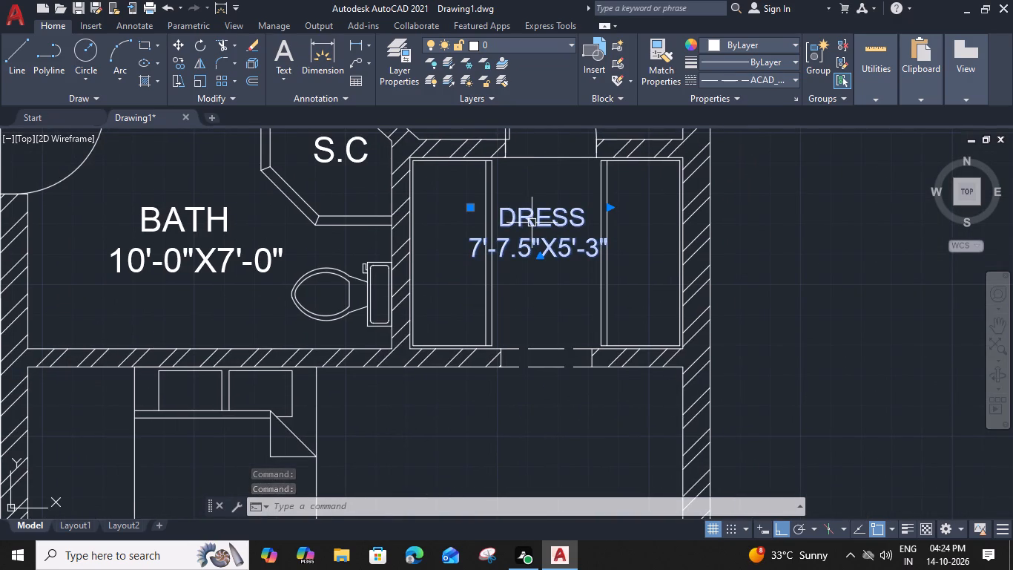
{"action": "double_click", "coordinate": [521, 213]}
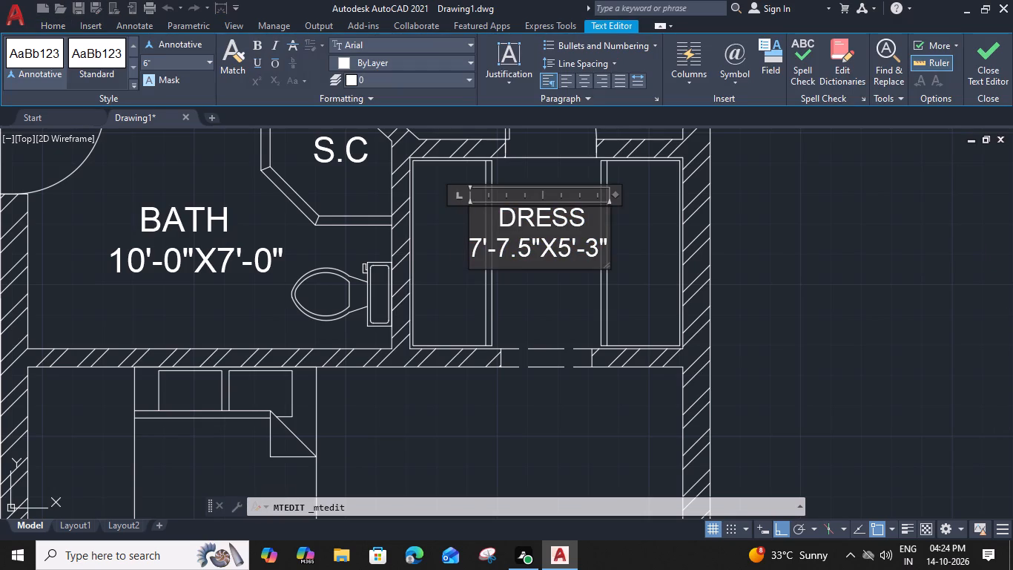
{"action": "left_click", "coordinate": [541, 242]}
{"action": "key", "text": "Return"}
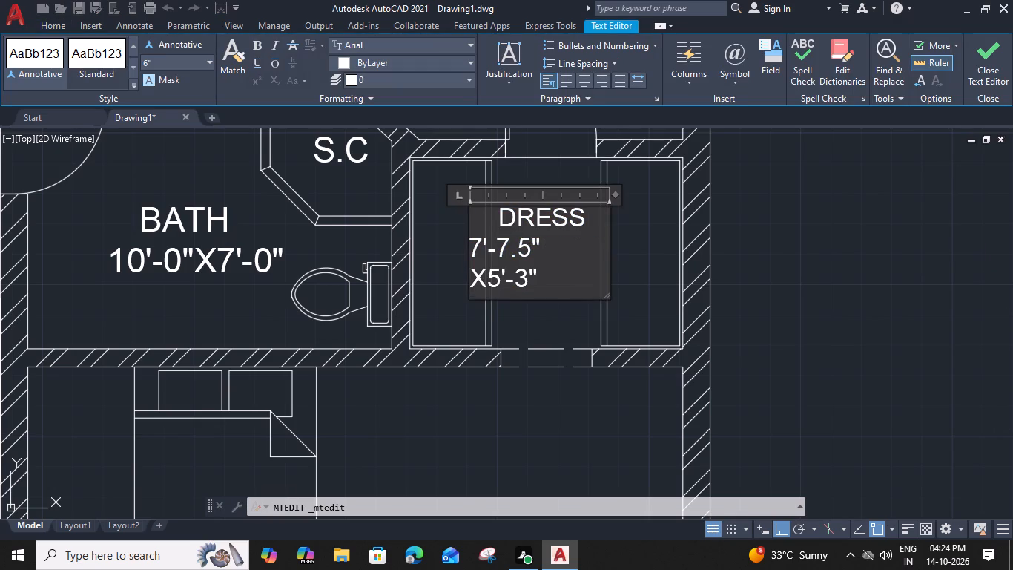
{"action": "left_click", "coordinate": [498, 218]}
{"action": "key", "text": "BackSpace"}
{"action": "key", "text": "BackSpace"}
{"action": "key", "text": "BackSpace"}
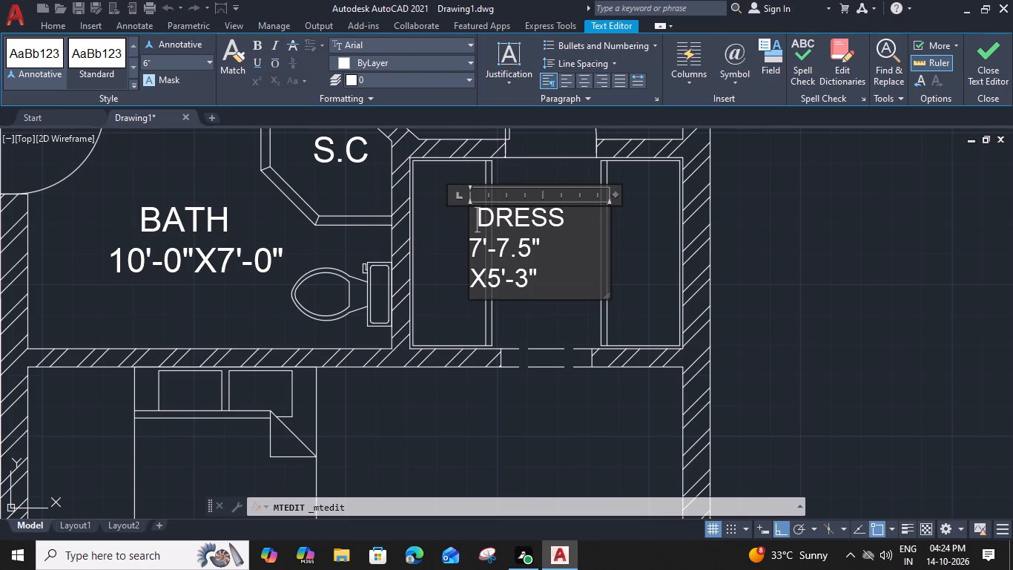
{"action": "key", "text": "BackSpace"}
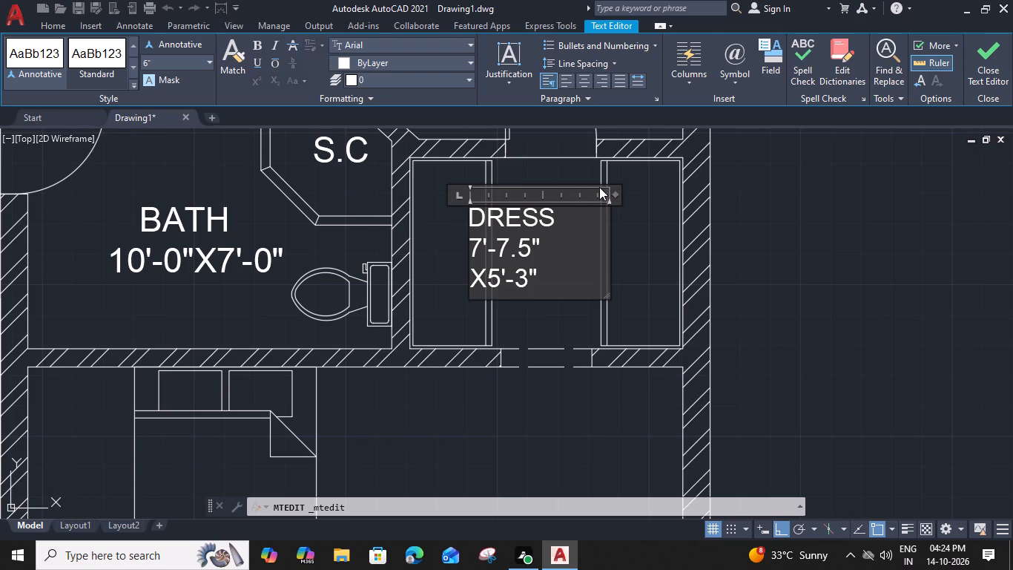
{"action": "left_click_drag", "start_coordinate": [613, 192], "coordinate": [573, 195]}
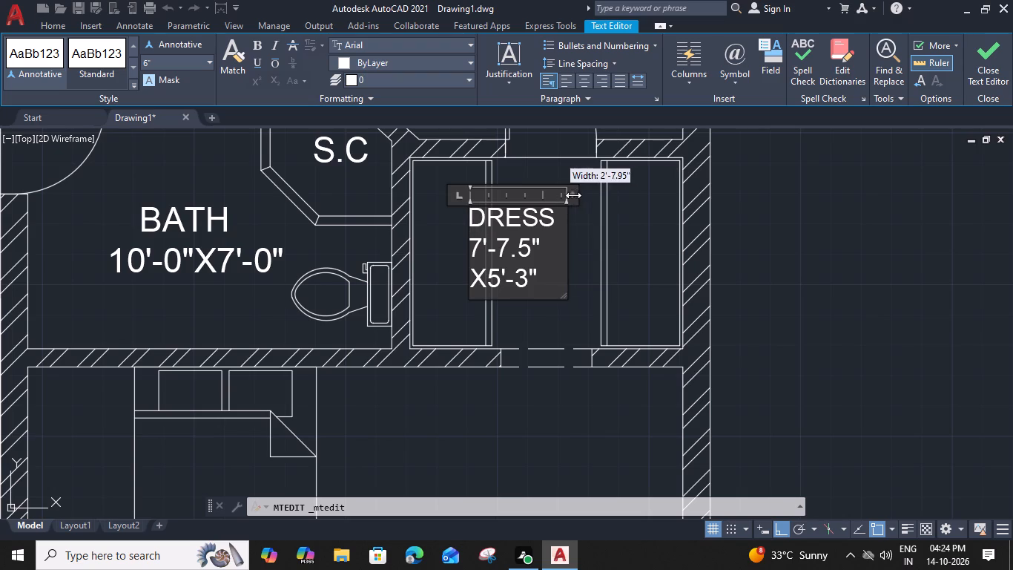
{"action": "left_click_drag", "start_coordinate": [573, 195], "coordinate": [570, 191]}
{"action": "left_click", "coordinate": [587, 250]}
Move the reflowed DRESS label horizontally into the clear space between the two wardrobes.
{"action": "left_click", "coordinate": [553, 215]}
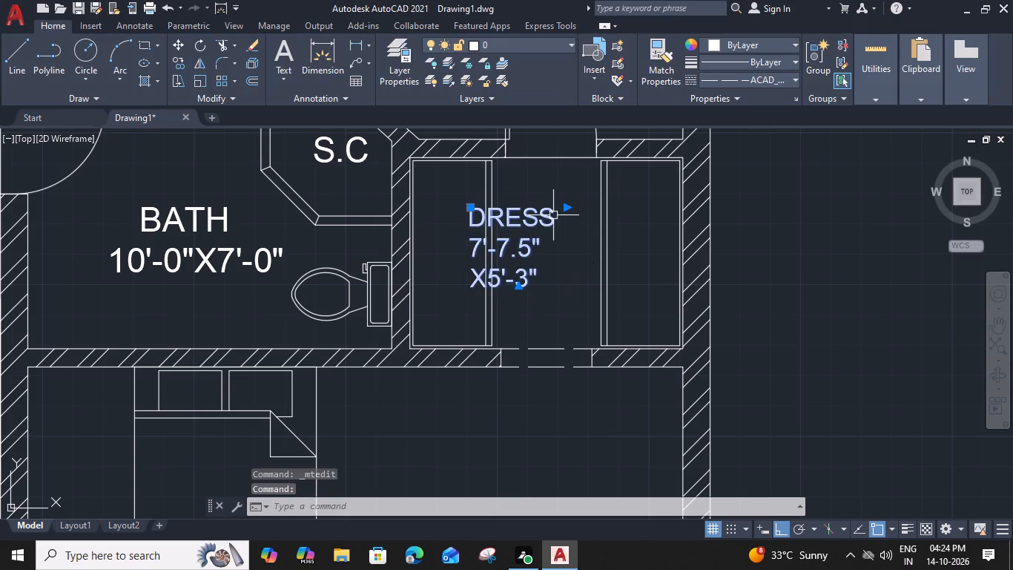
{"action": "type", "text": "M"}
{"action": "key", "text": "space"}
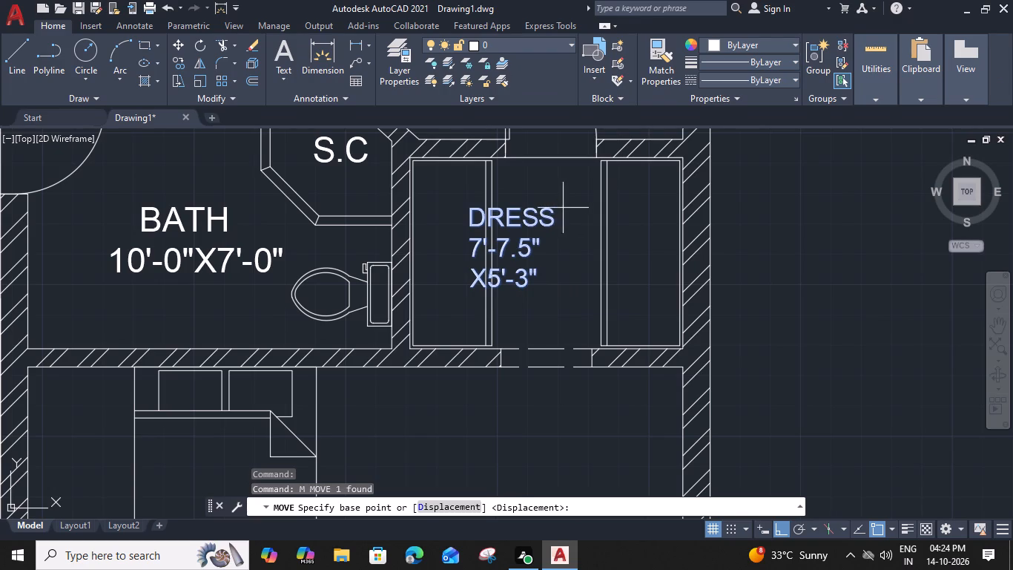
{"action": "left_click", "coordinate": [564, 208]}
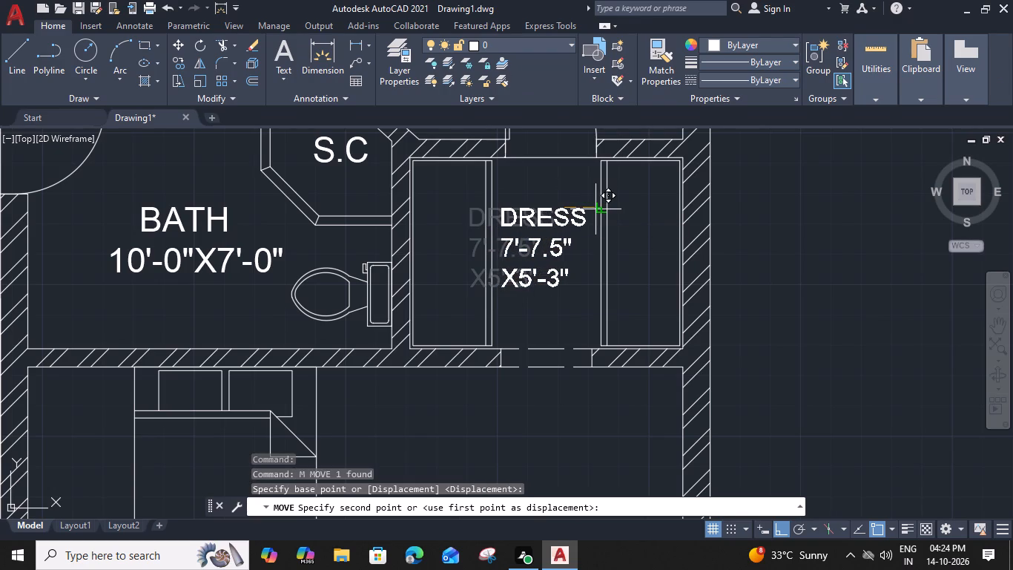
{"action": "left_click", "coordinate": [595, 209]}
Draw a vertical centre line down the wardrobe beside the 10'-0"X7'-0" bath, from its top edge to its bottom edge.
{"action": "scroll", "coordinate": [545, 291], "scroll_direction": "down", "scroll_amount": 1}
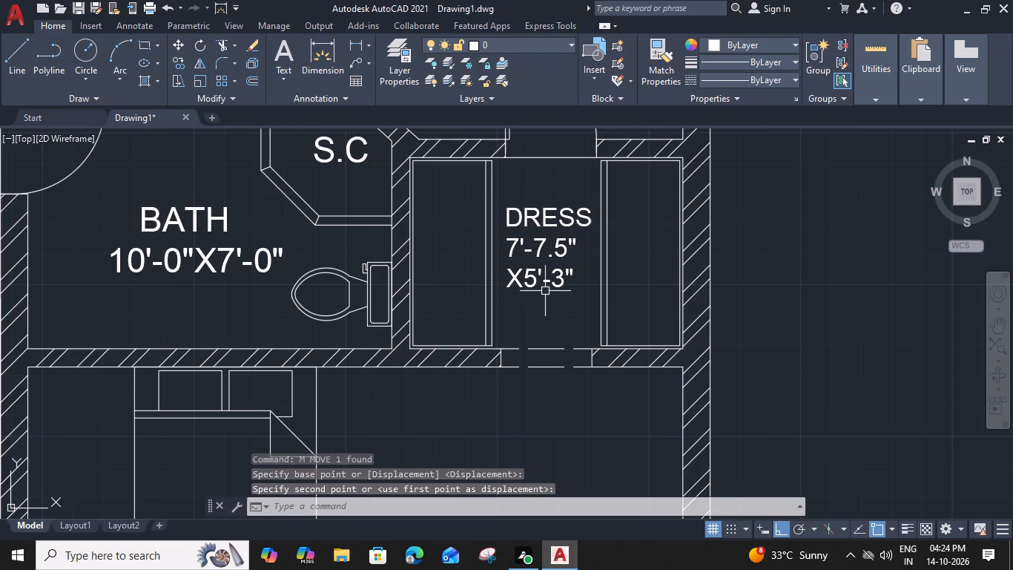
{"action": "key", "text": "l"}
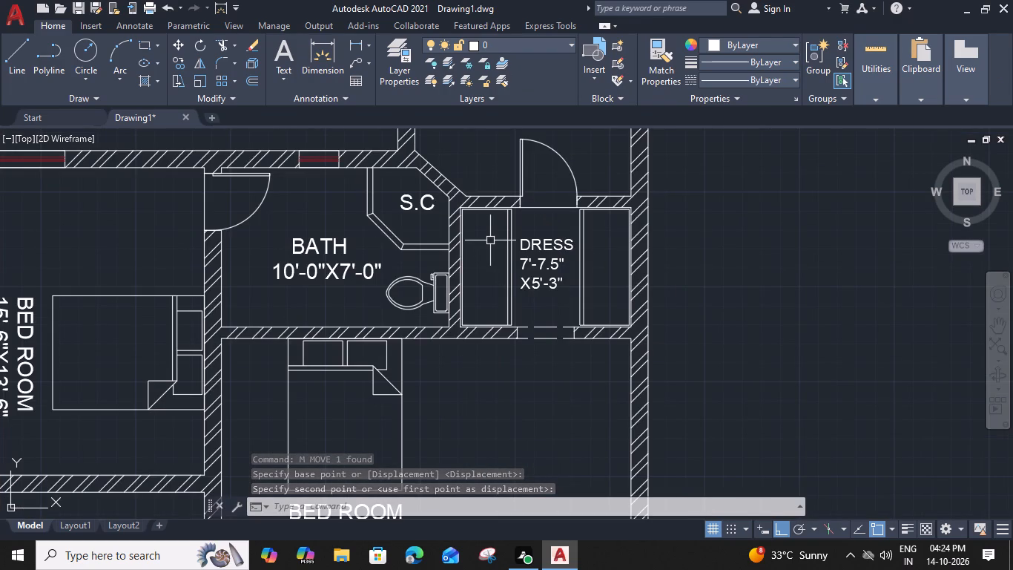
{"action": "key", "text": "space"}
{"action": "scroll", "coordinate": [481, 227], "scroll_direction": "up", "scroll_amount": 2}
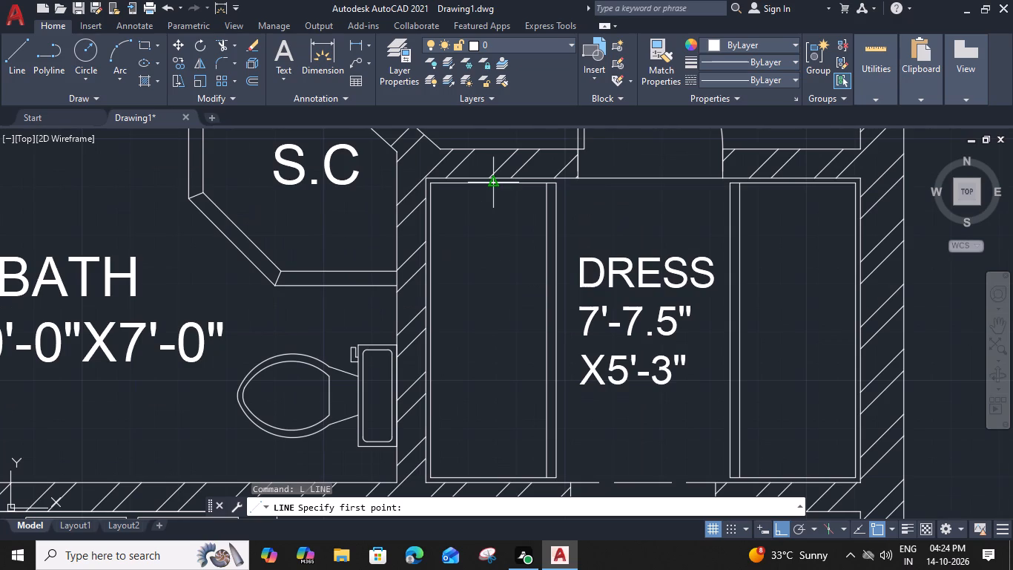
{"action": "left_click", "coordinate": [489, 179]}
{"action": "left_click", "coordinate": [495, 476]}
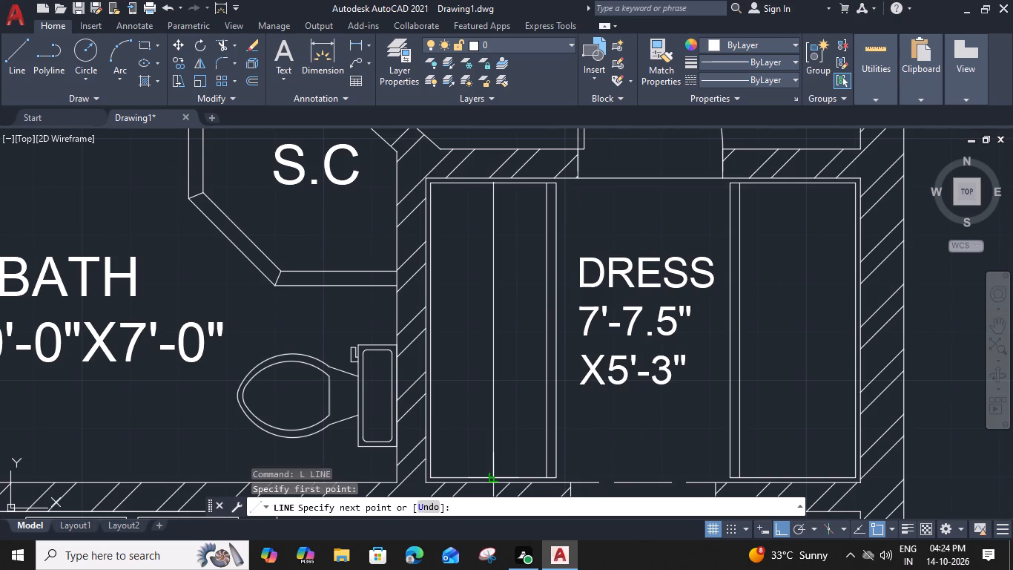
{"action": "key", "text": "Escape"}
Draw a slanted line from that wardrobe's inner bottom left corner to its inner front line, plus a horizontal line crossing it.
{"action": "type", "text": "L"}
{"action": "key", "text": "space"}
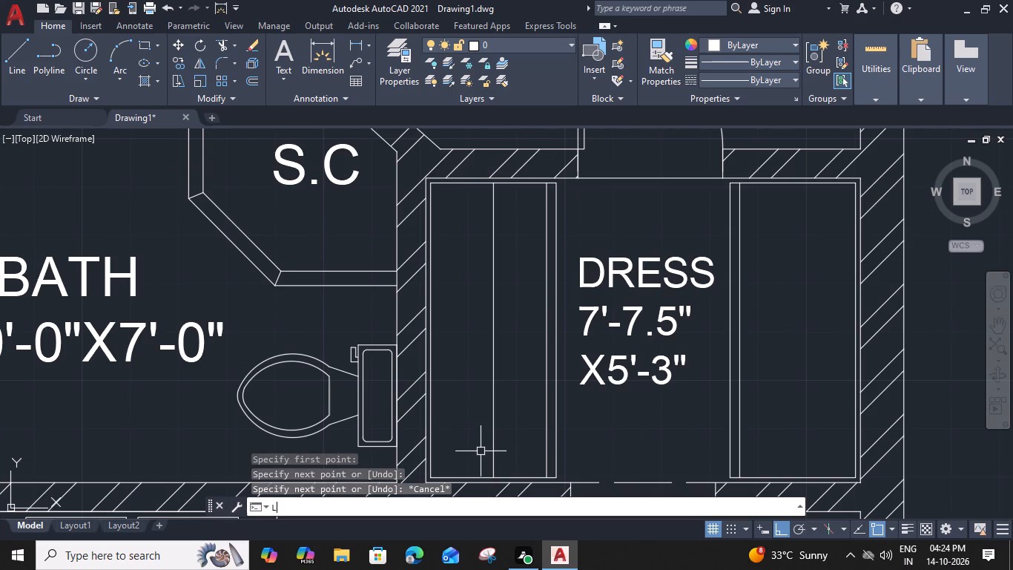
{"action": "left_click", "coordinate": [430, 476]}
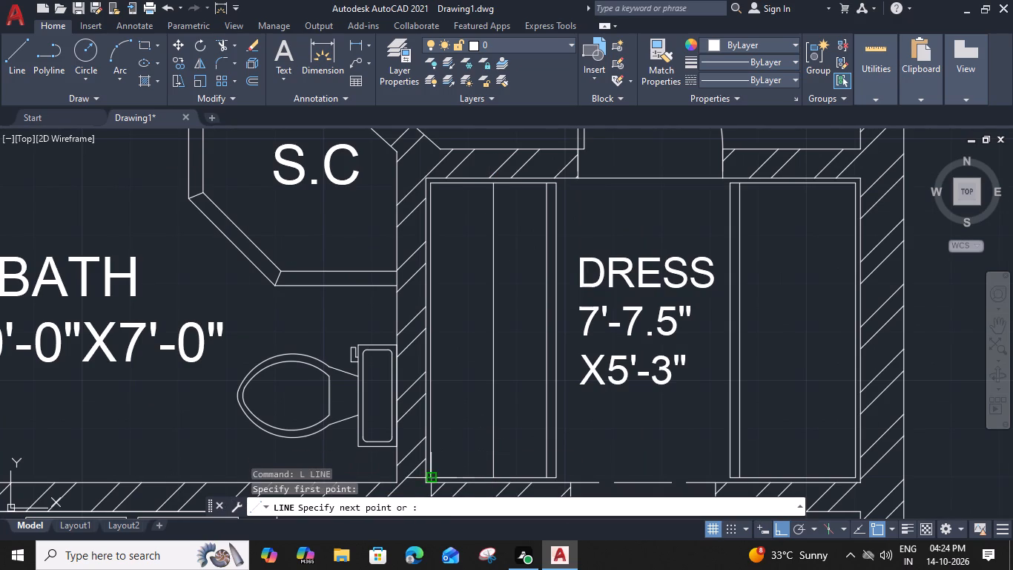
{"action": "left_click", "coordinate": [547, 436]}
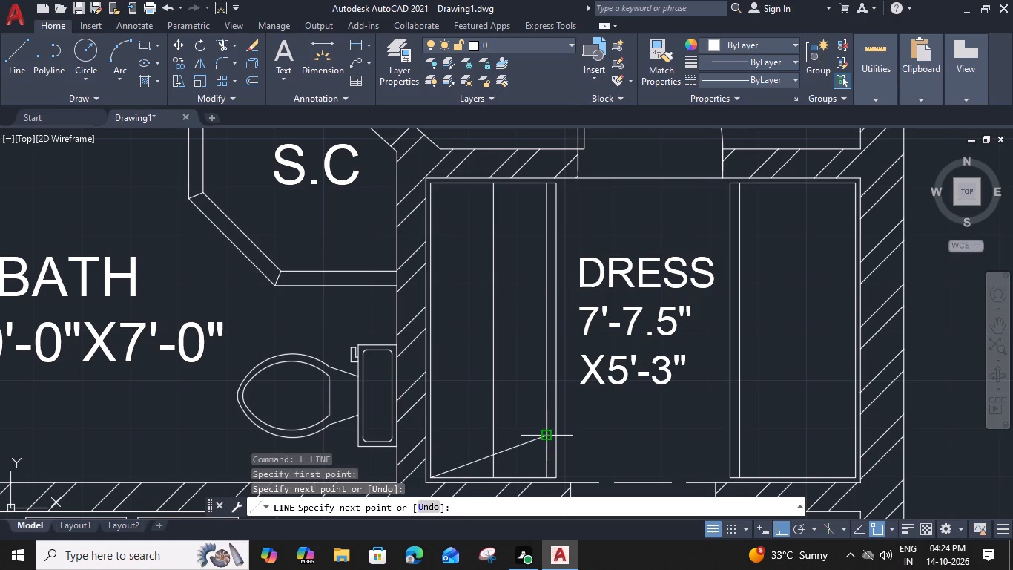
{"action": "key", "text": "space"}
{"action": "type", "text": "L"}
{"action": "key", "text": "space"}
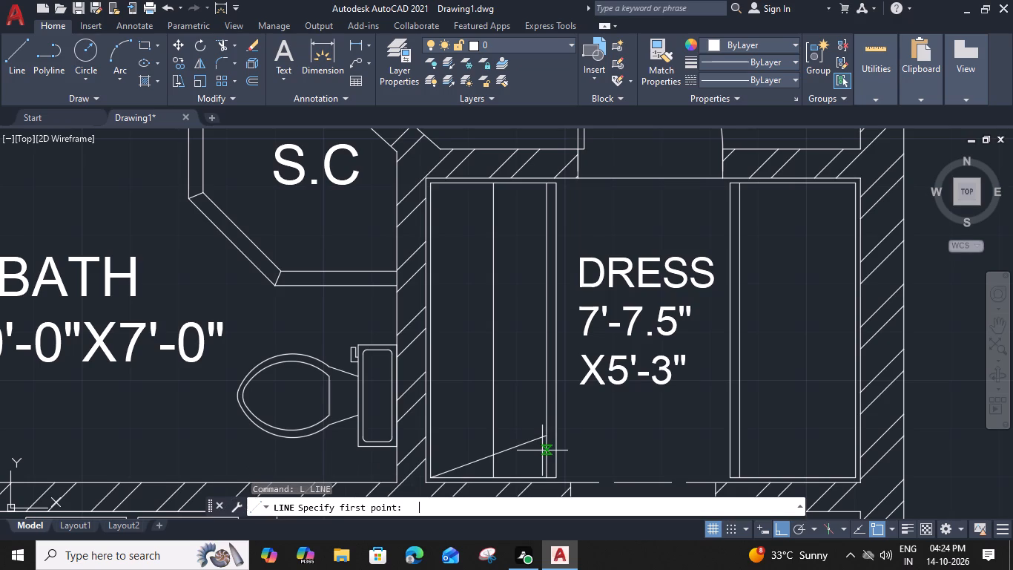
{"action": "left_click", "coordinate": [547, 456]}
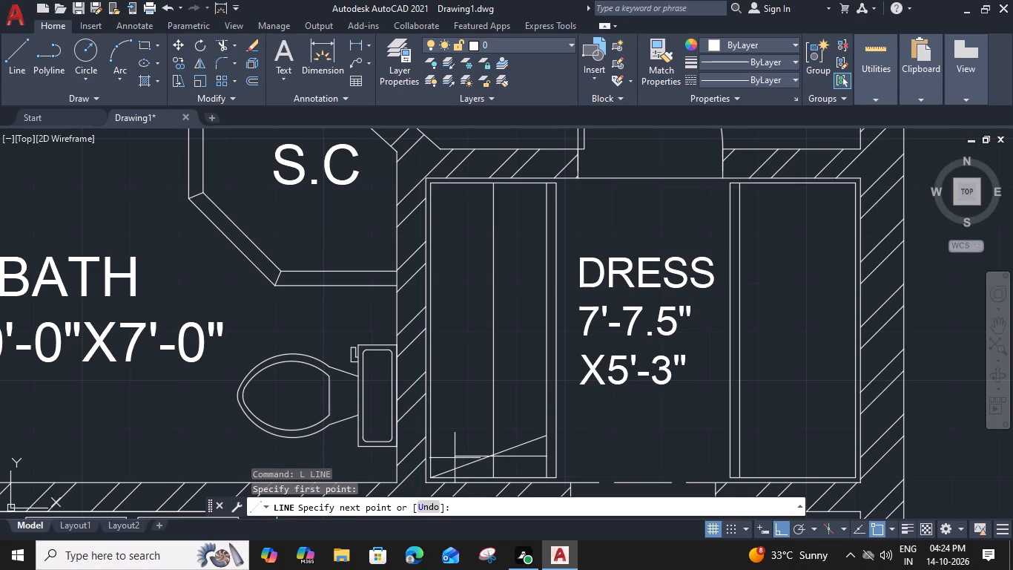
{"action": "left_click", "coordinate": [431, 453]}
{"action": "key", "text": "Escape"}
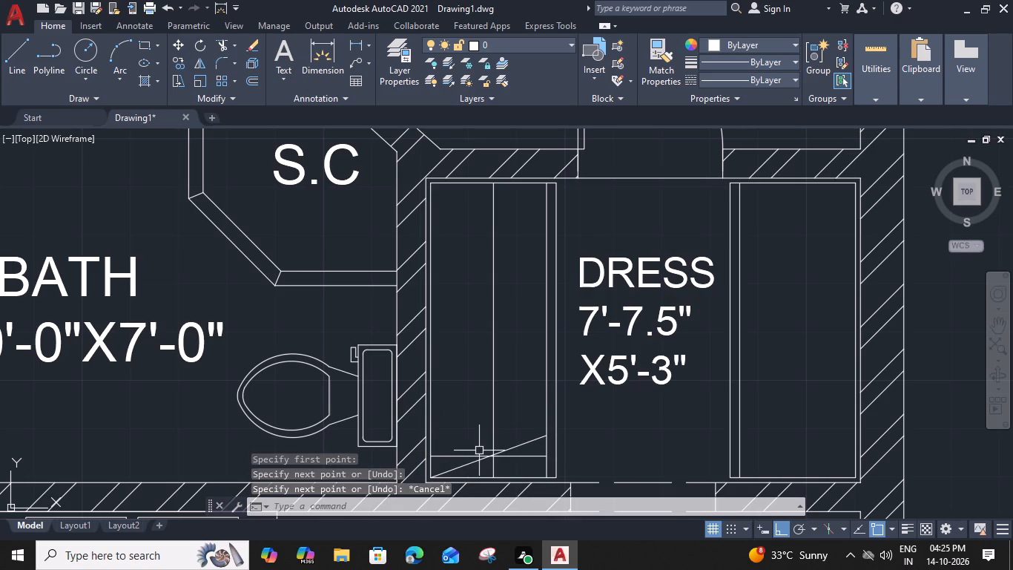
Copy the slanted and horizontal line pair upward from its bottom left corner, stacking four copies at the pair's own spacing.
{"action": "middle_click_drag", "start_coordinate": [481, 444], "coordinate": [472, 372]}
{"action": "scroll", "coordinate": [472, 372], "scroll_direction": "up", "scroll_amount": 2}
{"action": "left_click", "coordinate": [476, 379]}
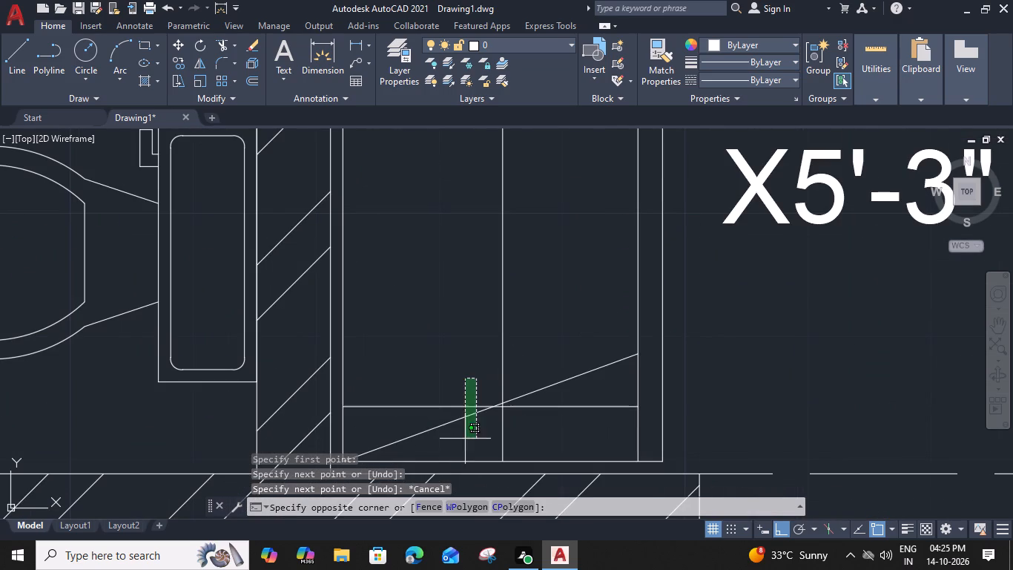
{"action": "left_click", "coordinate": [465, 442]}
{"action": "type", "text": "CO"}
{"action": "key", "text": "space"}
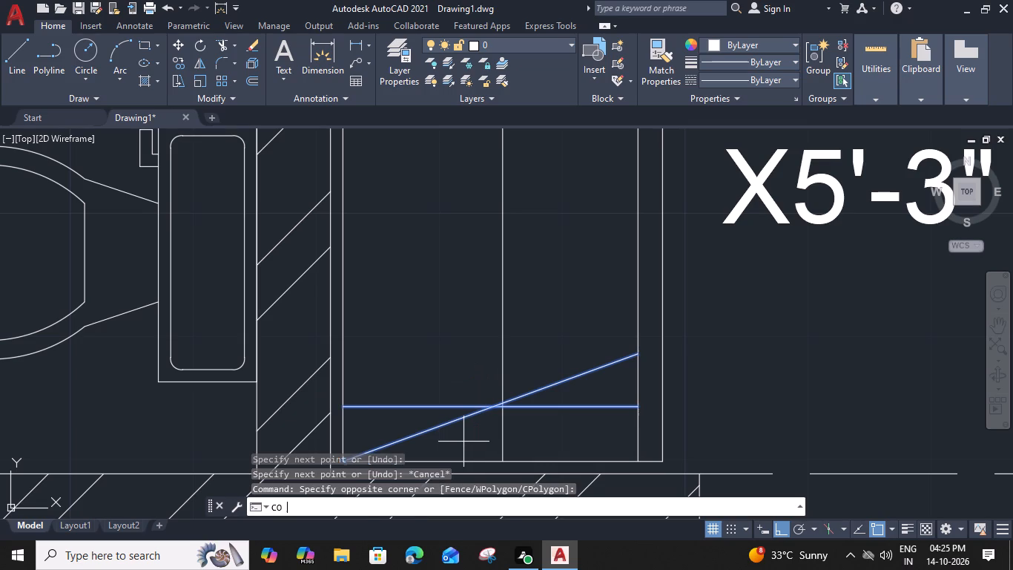
{"action": "middle_click_drag", "start_coordinate": [443, 284], "coordinate": [463, 229]}
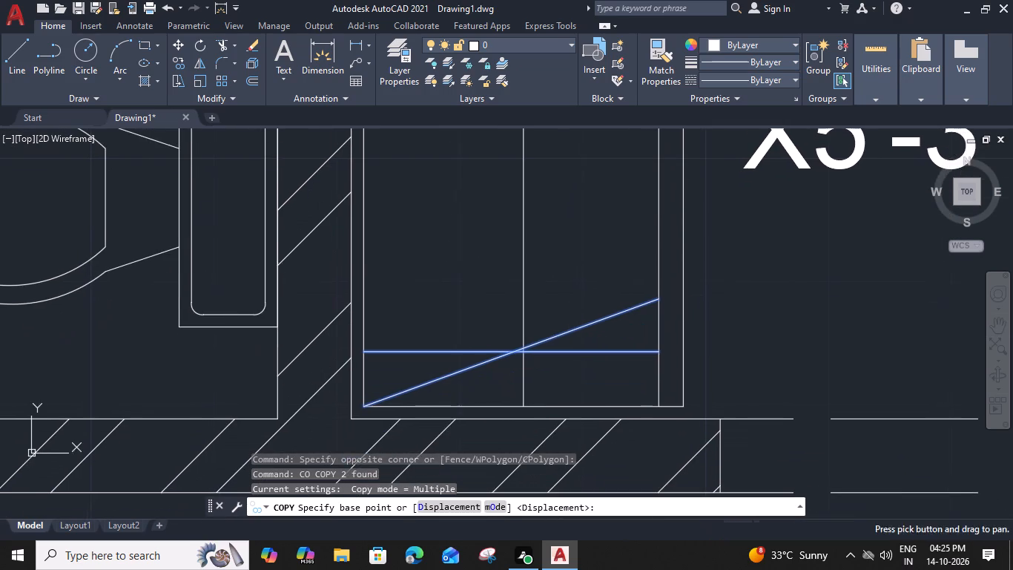
{"action": "left_click", "coordinate": [365, 407]}
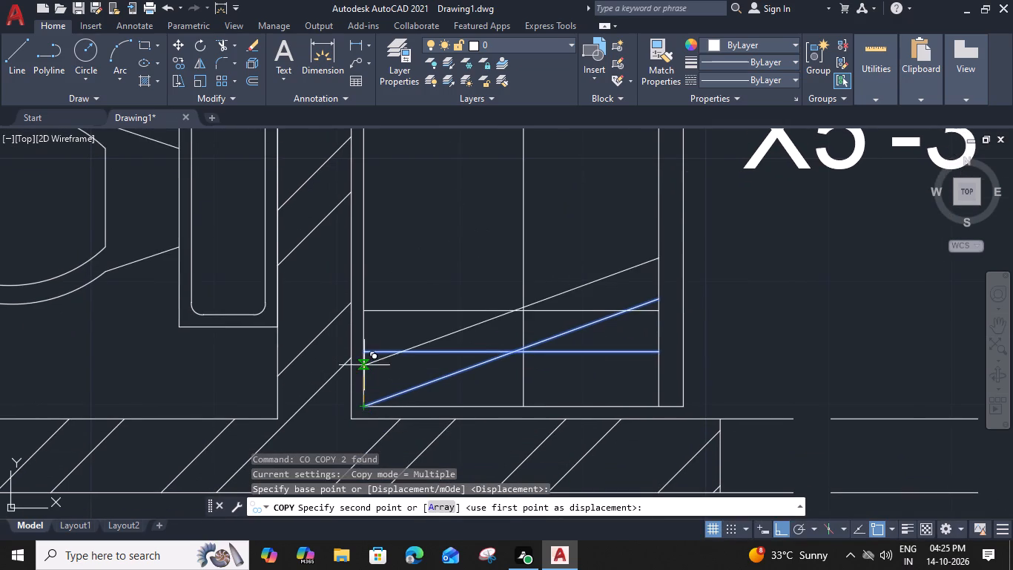
{"action": "left_click", "coordinate": [362, 357]}
{"action": "left_click", "coordinate": [364, 295]}
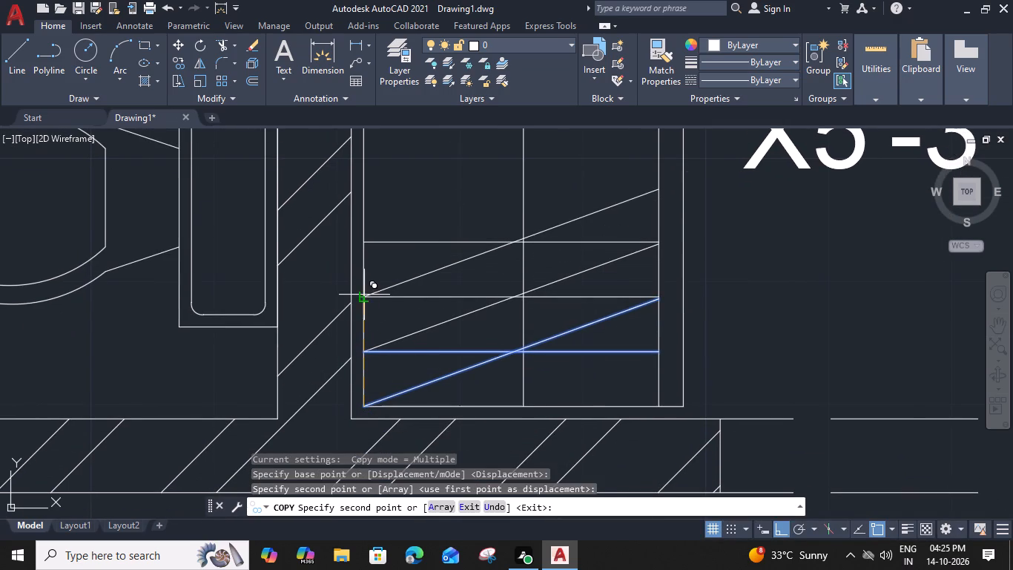
{"action": "left_click", "coordinate": [363, 242]}
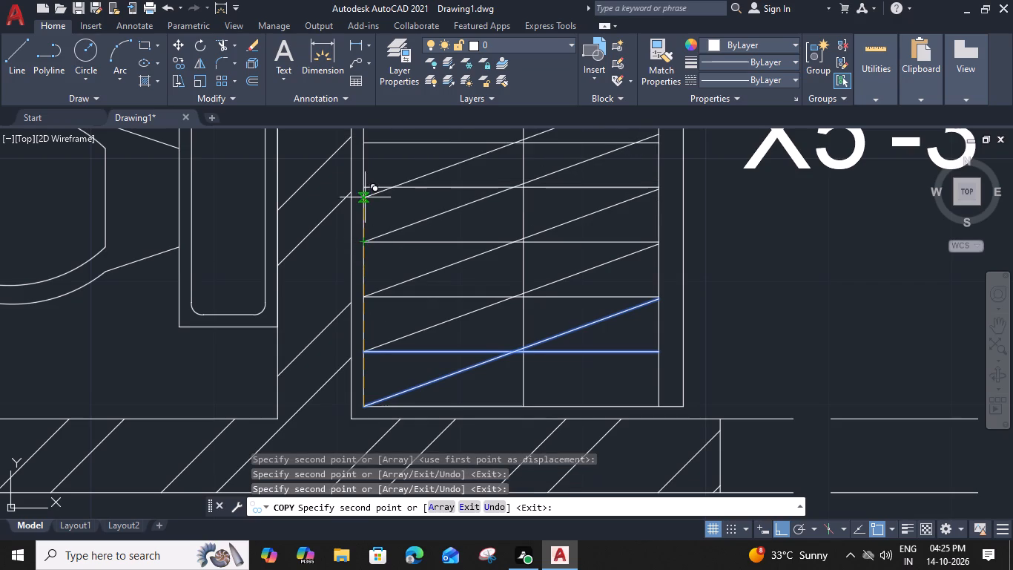
{"action": "left_click", "coordinate": [360, 187]}
Stack eight more copies of the line pair at the same spacing up to the wardrobe's top edge.
{"action": "middle_click_drag", "start_coordinate": [362, 183], "coordinate": [362, 299]}
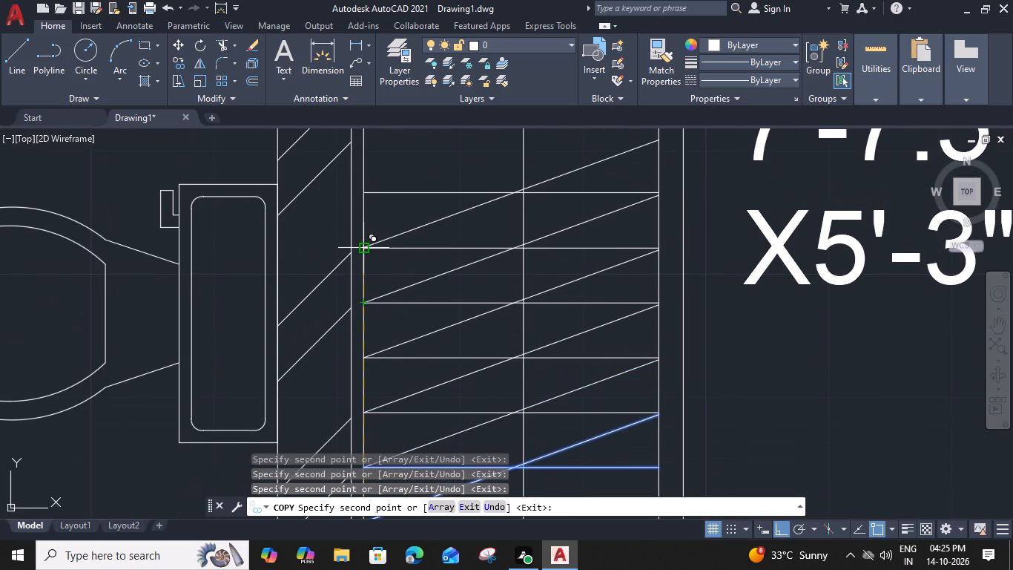
{"action": "left_click", "coordinate": [363, 250]}
{"action": "left_click", "coordinate": [363, 191]}
{"action": "middle_click_drag", "start_coordinate": [383, 130], "coordinate": [376, 197]}
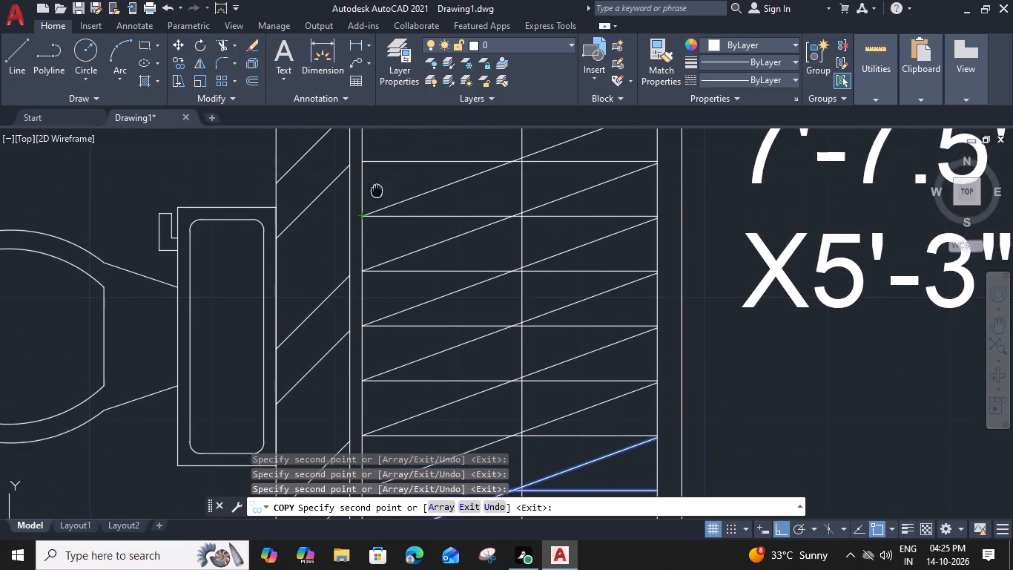
{"action": "middle_click_drag", "start_coordinate": [376, 197], "coordinate": [368, 250]}
{"action": "left_click", "coordinate": [350, 263]}
{"action": "left_click", "coordinate": [348, 206]}
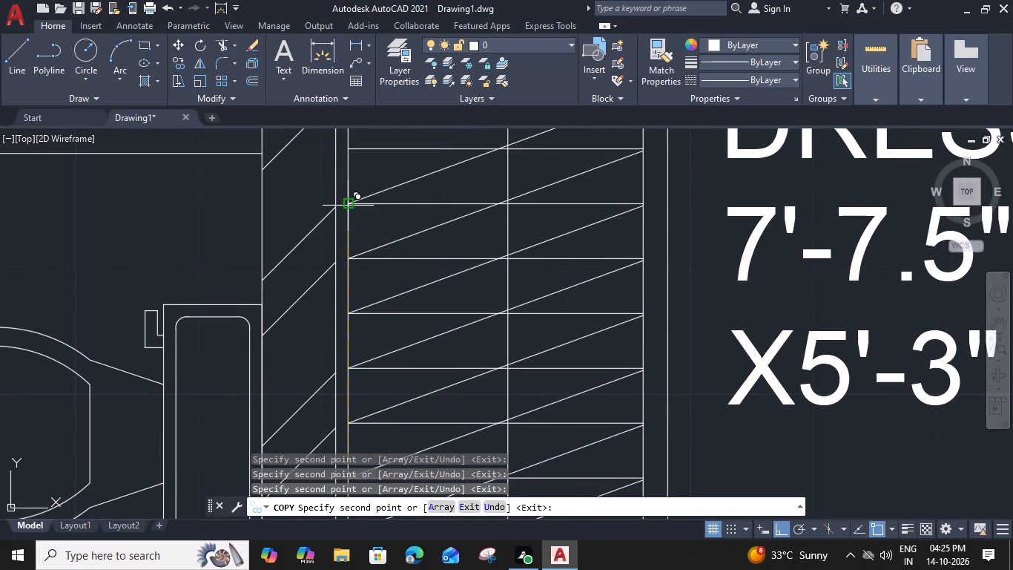
{"action": "middle_click_drag", "start_coordinate": [354, 184], "coordinate": [346, 281]}
{"action": "left_click", "coordinate": [343, 243]}
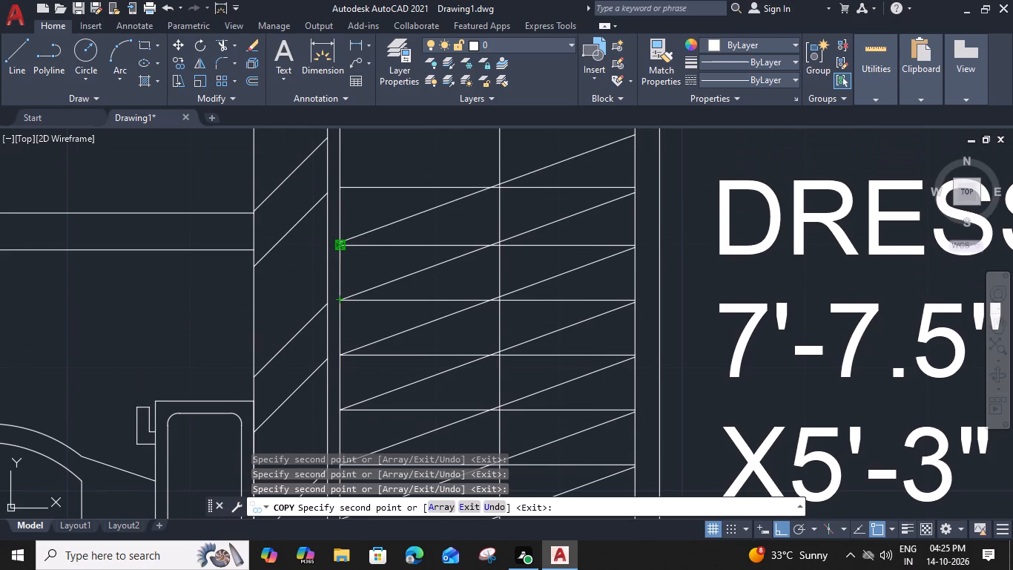
{"action": "left_click", "coordinate": [340, 191]}
{"action": "middle_click_drag", "start_coordinate": [343, 187], "coordinate": [343, 361]}
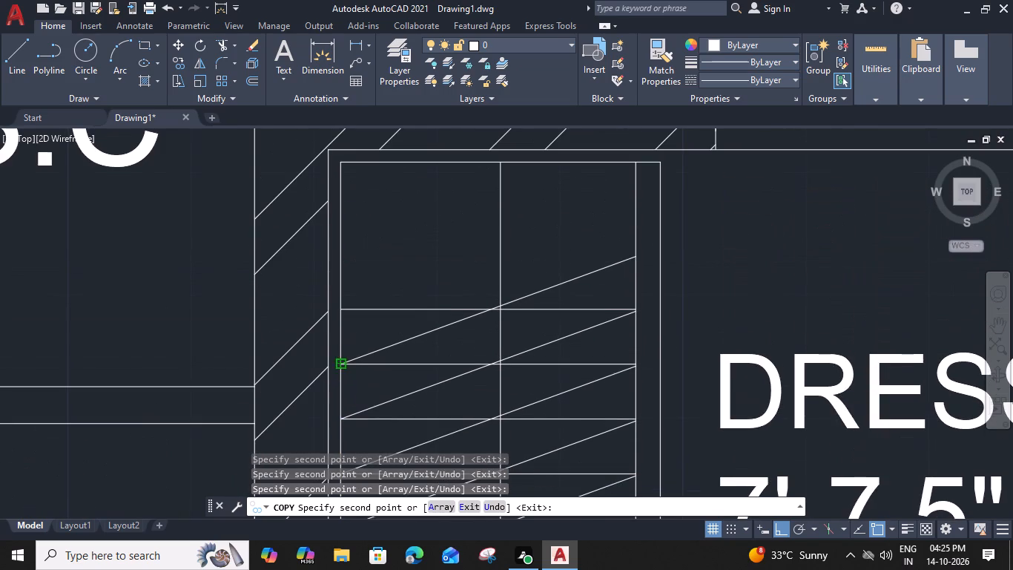
{"action": "left_click", "coordinate": [340, 309]}
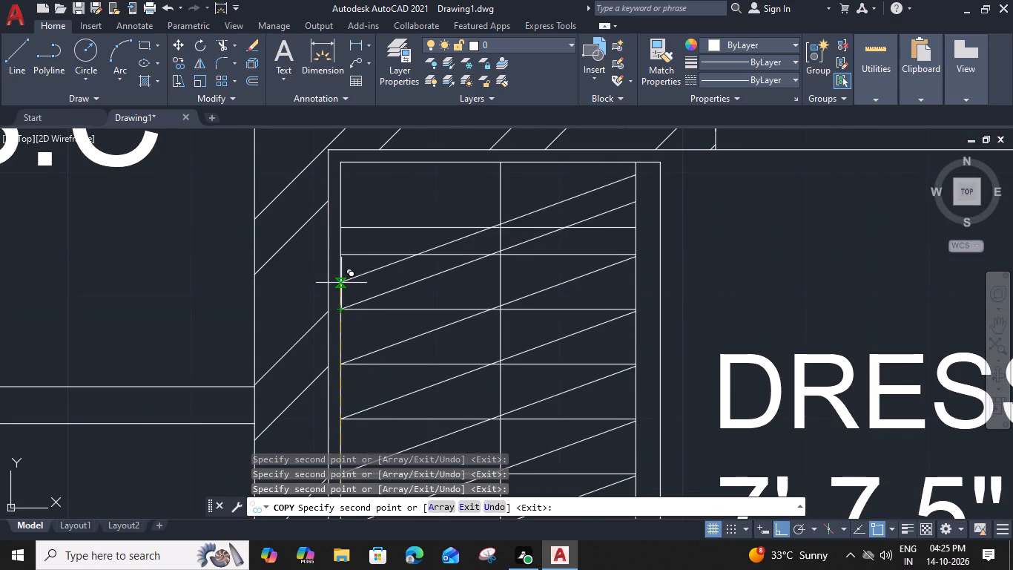
{"action": "left_click", "coordinate": [340, 258]}
{"action": "key", "text": "Escape"}
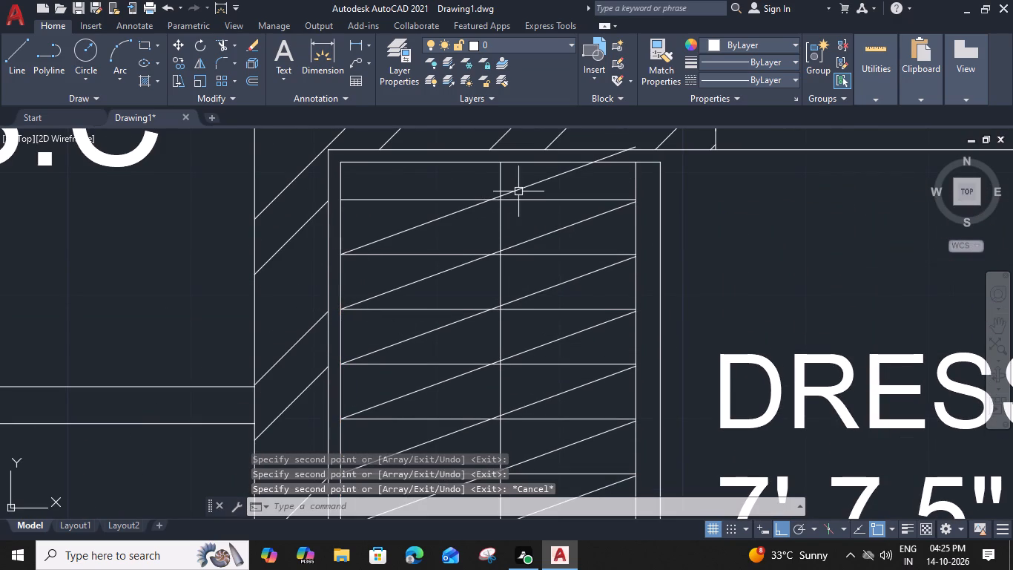
Trim the topmost slanted line's overshoot beyond the top edge of the wardrobe beside the 10'-0"X7'-0" bath.
{"action": "type", "text": "TR"}
{"action": "key", "text": "space"}
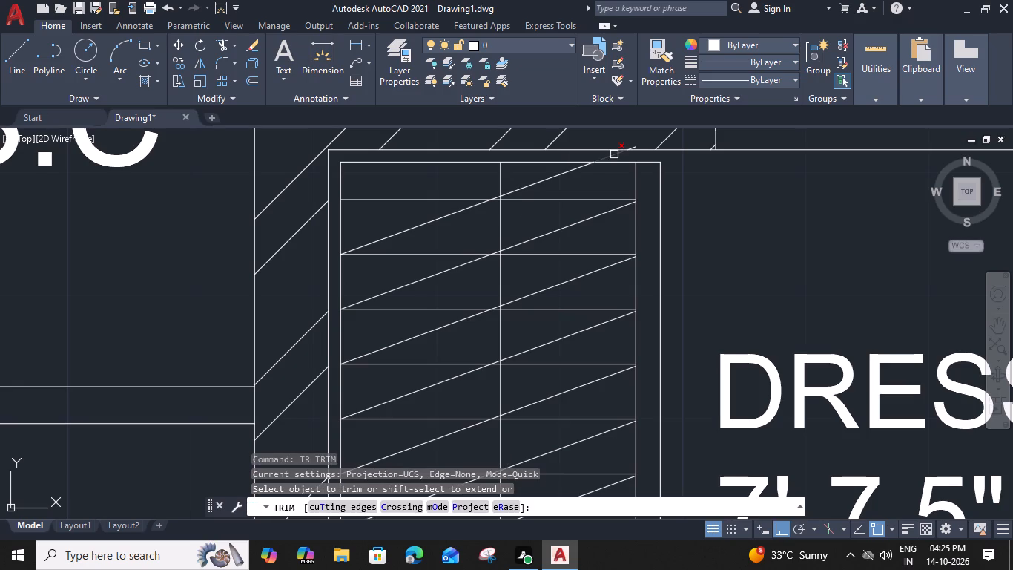
{"action": "left_click", "coordinate": [614, 154]}
{"action": "left_click", "coordinate": [638, 144]}
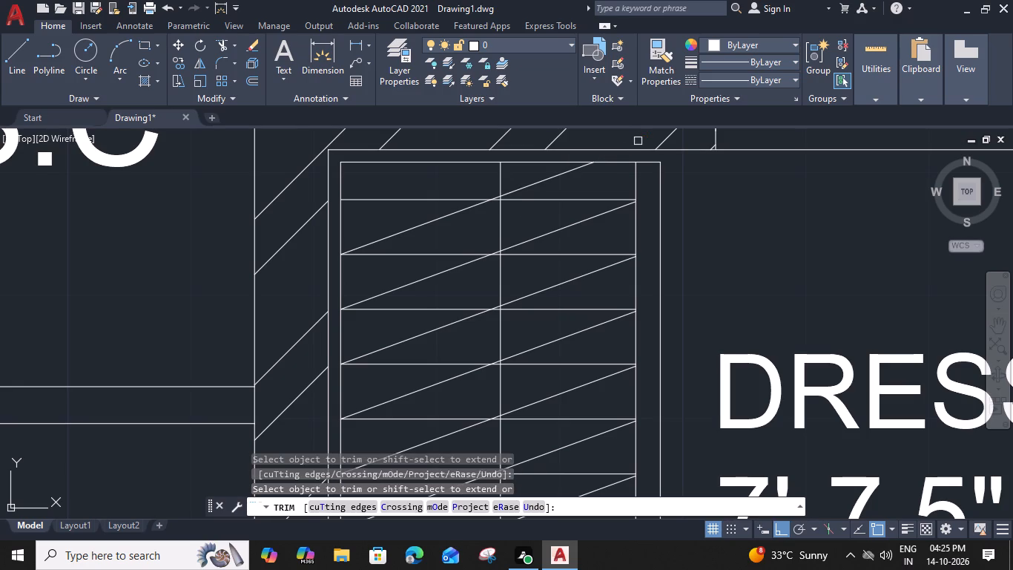
{"action": "key", "text": "Escape"}
Draw a vertical centre line from bottom to top edge of the wardrobe across the 7'-7.5"X5'-3" dress room, against the outer wall.
{"action": "scroll", "coordinate": [638, 140], "scroll_direction": "down", "scroll_amount": 3}
{"action": "middle_click_drag", "start_coordinate": [613, 357], "coordinate": [397, 295]}
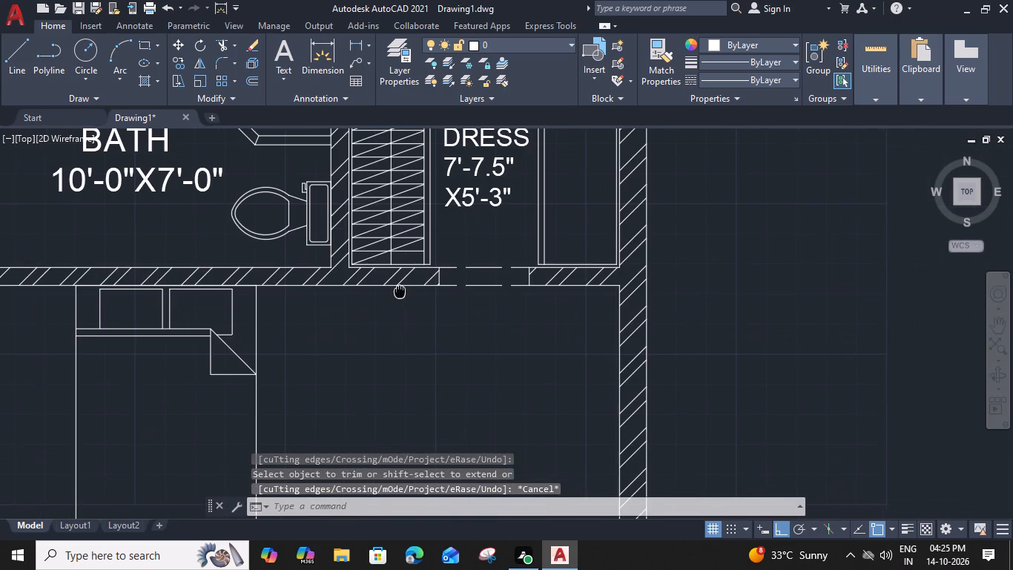
{"action": "type", "text": "L"}
{"action": "key", "text": "space"}
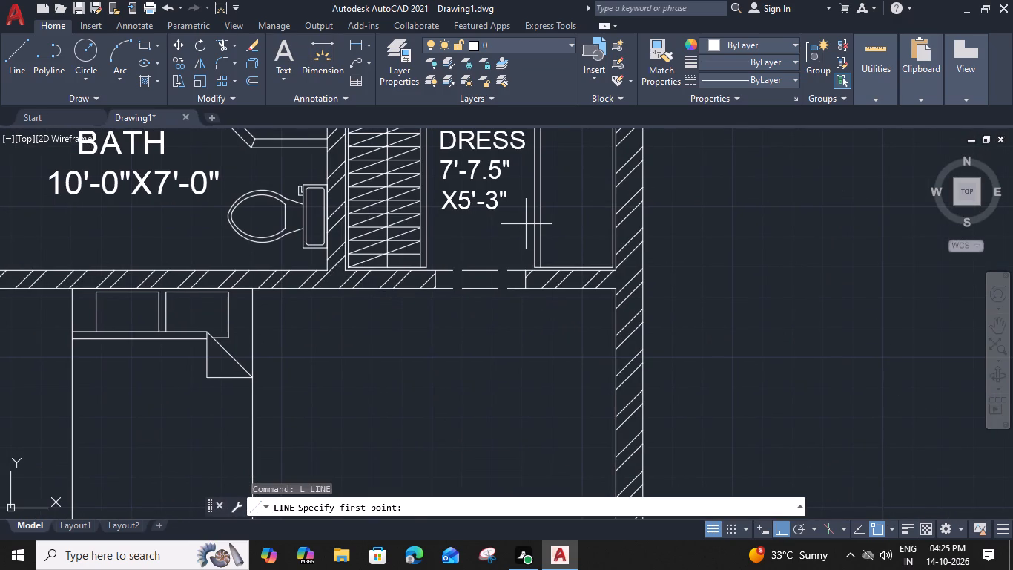
{"action": "scroll", "coordinate": [568, 260], "scroll_direction": "up", "scroll_amount": 2}
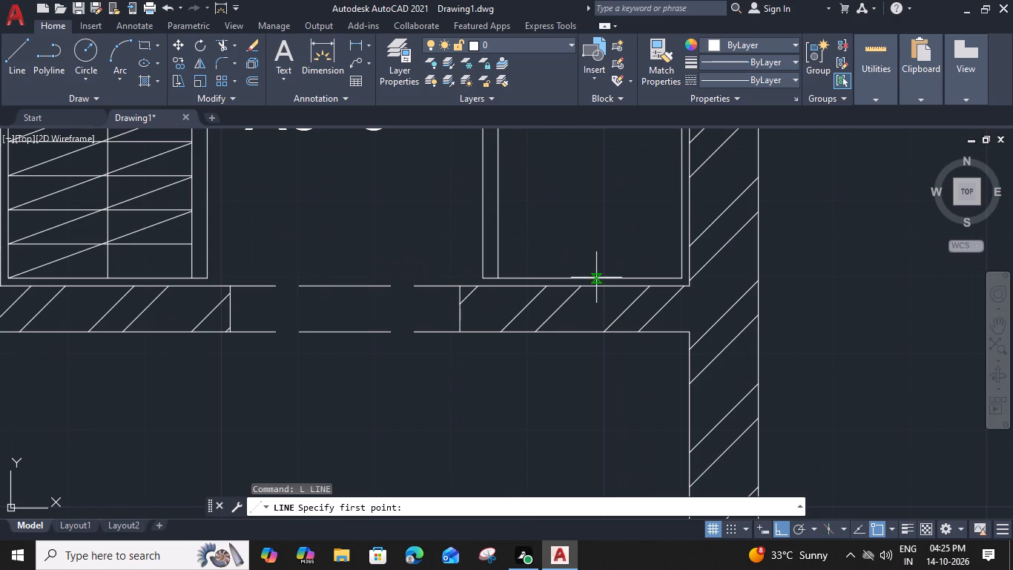
{"action": "left_click", "coordinate": [584, 278]}
{"action": "scroll", "coordinate": [580, 179], "scroll_direction": "down", "scroll_amount": 2}
{"action": "middle_click_drag", "start_coordinate": [583, 178], "coordinate": [581, 177]}
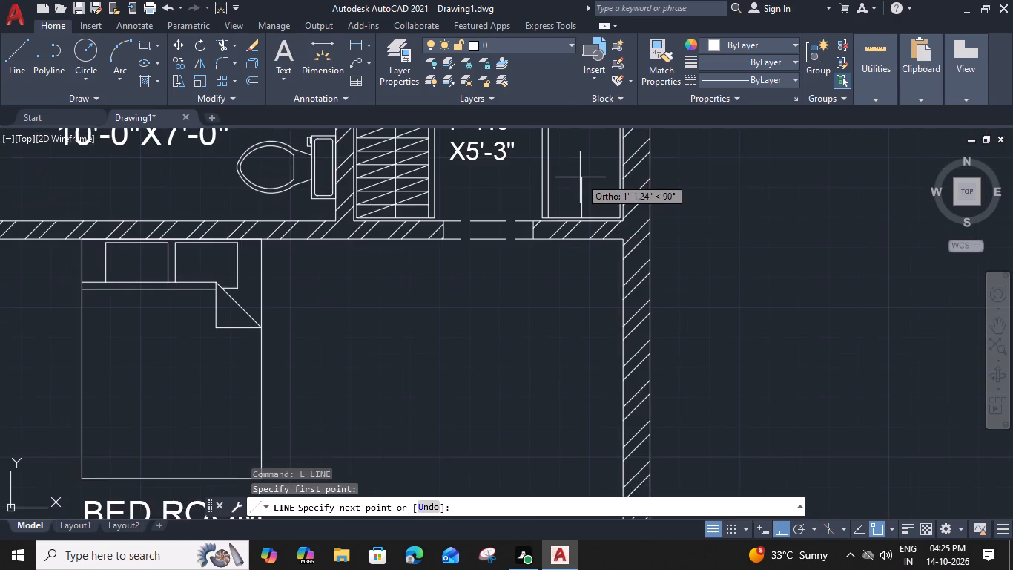
{"action": "middle_click_drag", "start_coordinate": [581, 177], "coordinate": [572, 321]}
{"action": "scroll", "coordinate": [575, 194], "scroll_direction": "up", "scroll_amount": 2}
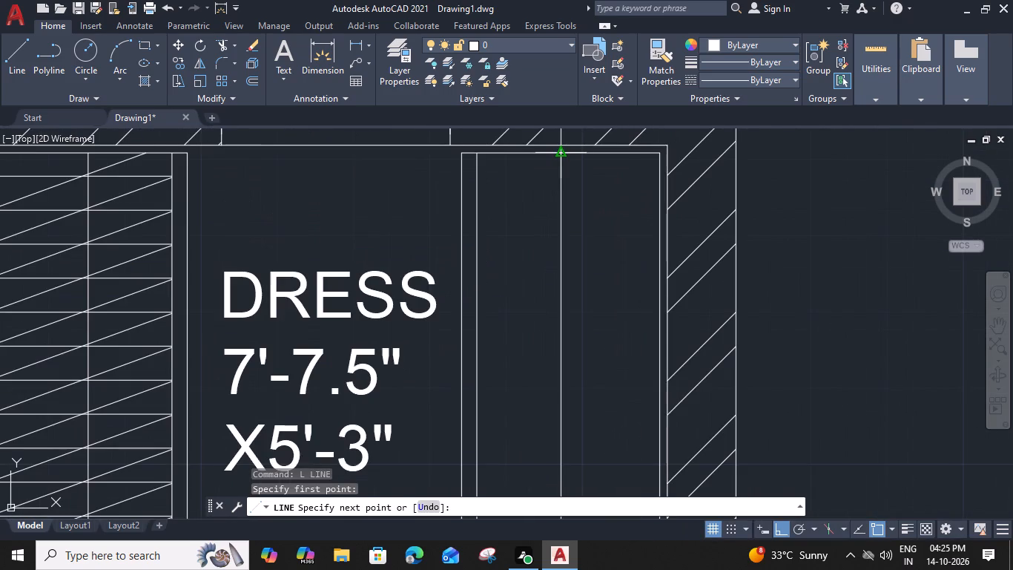
{"action": "left_click", "coordinate": [564, 154]}
{"action": "key", "text": "Escape"}
Draw two crossing slanted lines at the top of that wardrobe, one starting from its inner top right corner.
{"action": "type", "text": "L"}
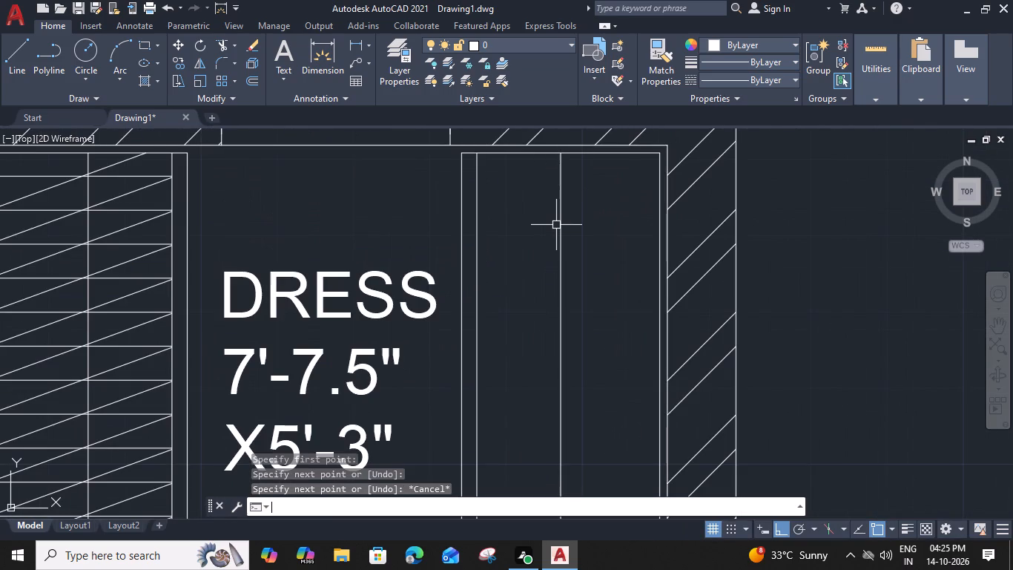
{"action": "key", "text": "space"}
{"action": "left_click", "coordinate": [662, 154]}
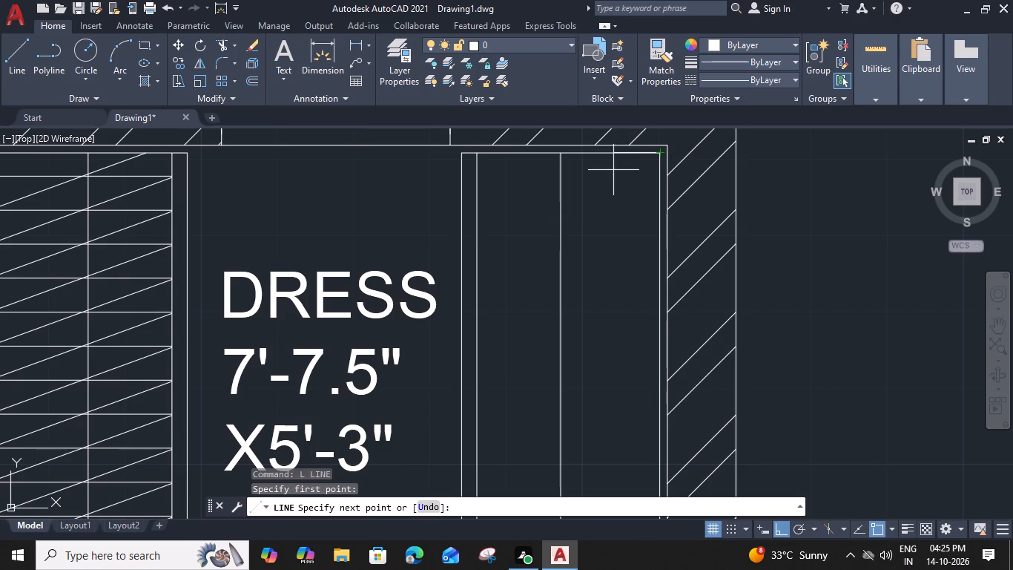
{"action": "left_click", "coordinate": [478, 209]}
{"action": "key", "text": "Escape"}
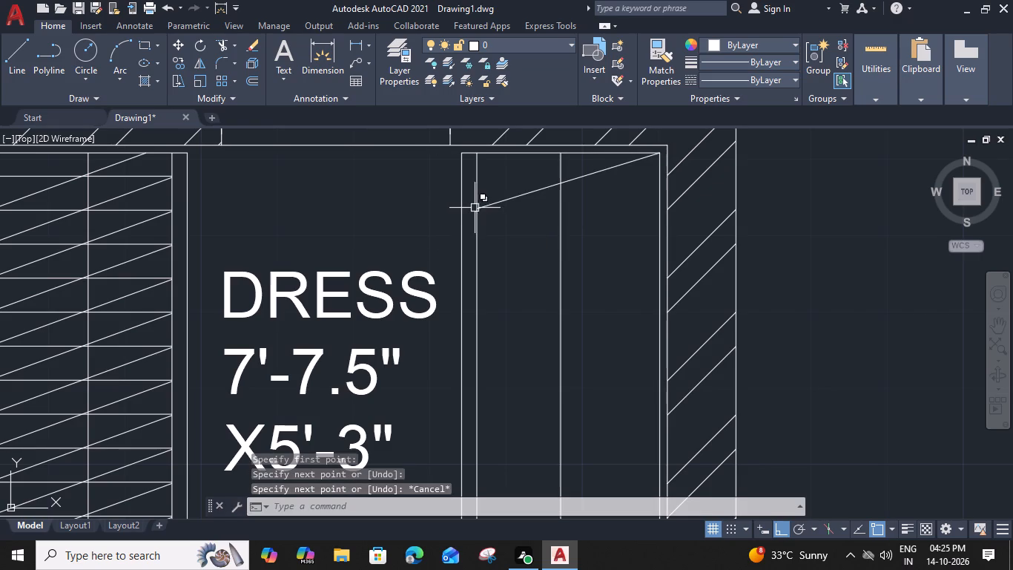
{"action": "type", "text": "L"}
{"action": "key", "text": "space"}
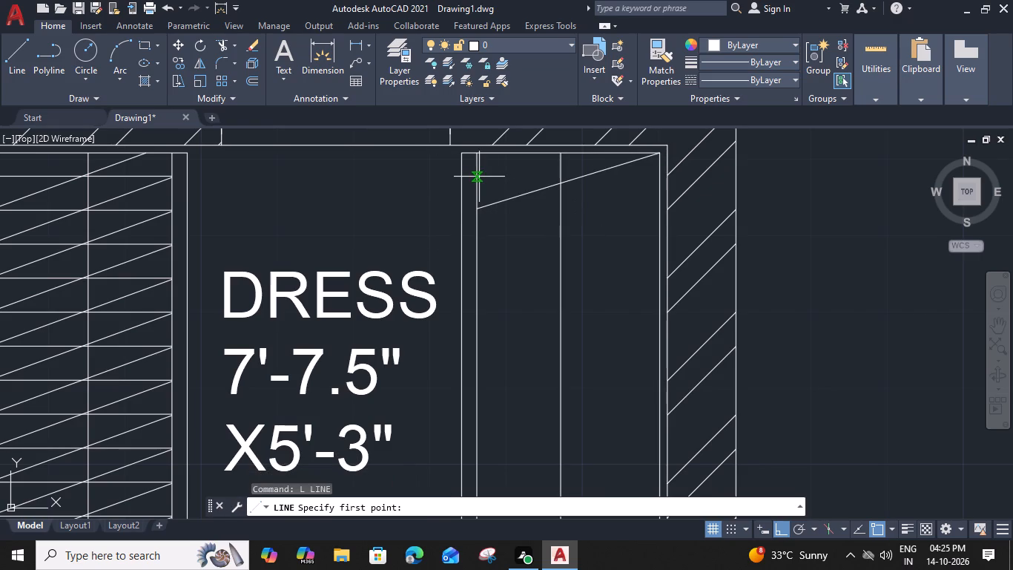
{"action": "left_click", "coordinate": [479, 177]}
{"action": "left_click", "coordinate": [661, 206]}
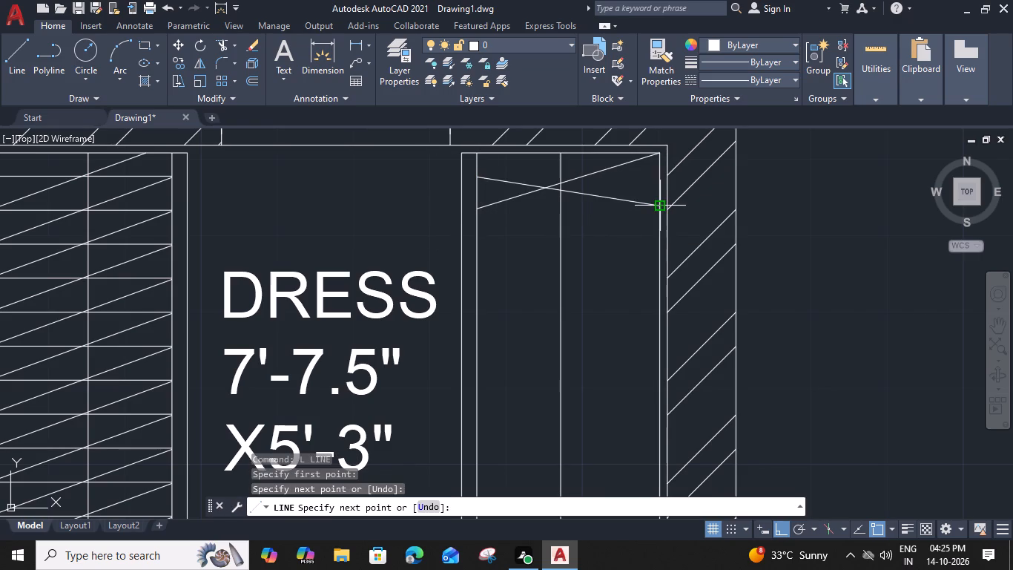
{"action": "key", "text": "Escape"}
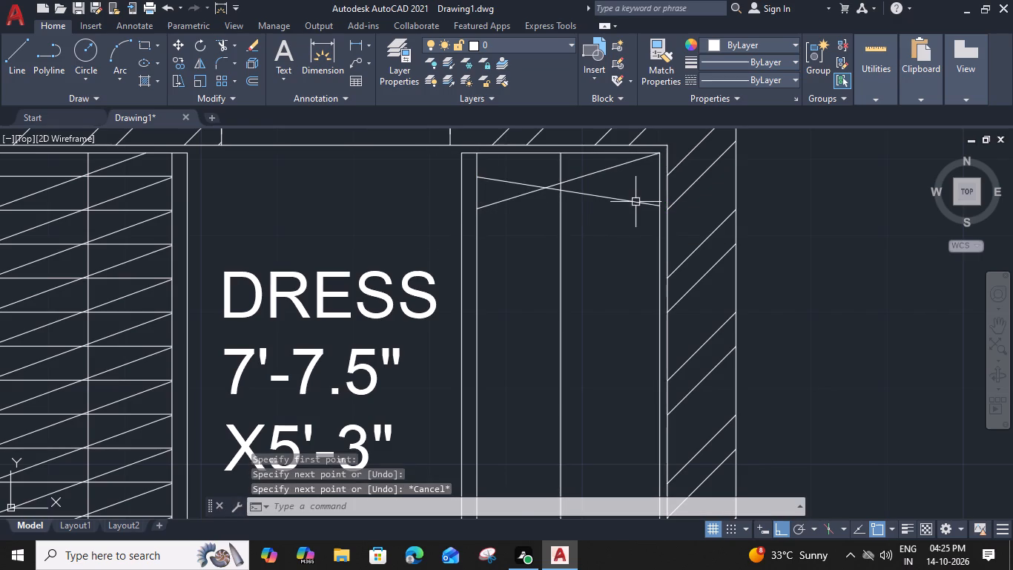
Copy the crossing line pair downward from its top right corner, stacking four copies at the pair's own spacing.
{"action": "left_click_drag", "start_coordinate": [549, 176], "coordinate": [545, 186]}
{"action": "left_click", "coordinate": [520, 226]}
{"action": "type", "text": "CO"}
{"action": "key", "text": "space"}
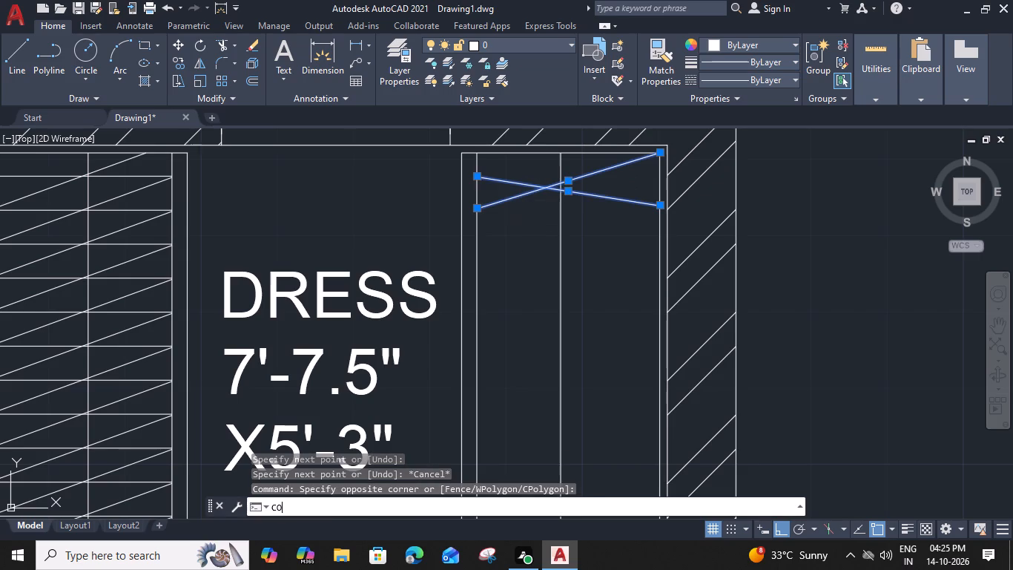
{"action": "left_click", "coordinate": [658, 154]}
{"action": "left_click", "coordinate": [660, 206]}
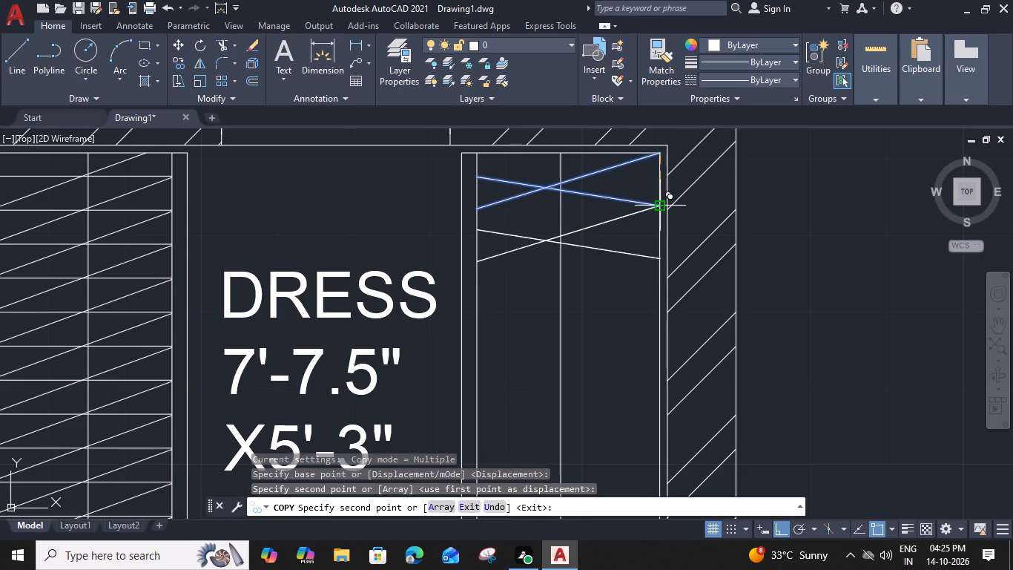
{"action": "left_click", "coordinate": [661, 258]}
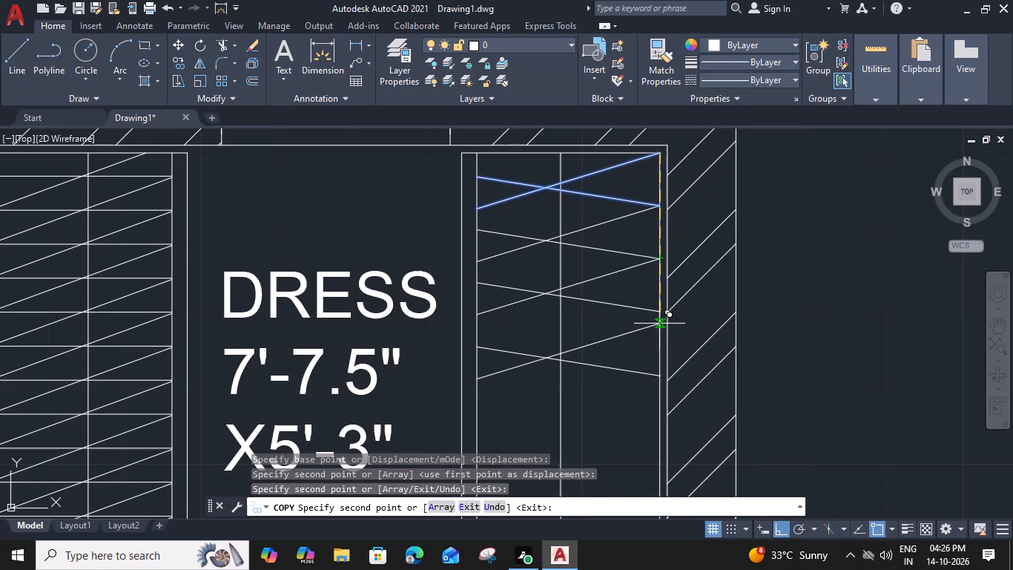
{"action": "left_click", "coordinate": [660, 313]}
{"action": "scroll", "coordinate": [652, 336], "scroll_direction": "up", "scroll_amount": 1}
{"action": "middle_click_drag", "start_coordinate": [652, 336], "coordinate": [649, 228]}
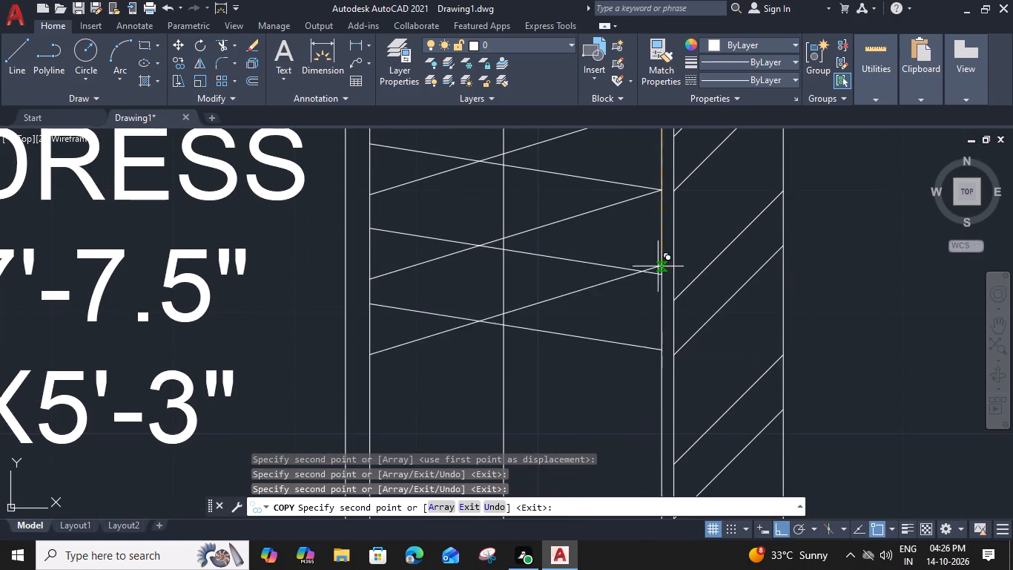
{"action": "left_click", "coordinate": [659, 278]}
Stack four more copies of the crossing pair at the same spacing down to the wardrobe's bottom edge.
{"action": "scroll", "coordinate": [659, 284], "scroll_direction": "down", "scroll_amount": 2}
{"action": "middle_click_drag", "start_coordinate": [659, 330], "coordinate": [658, 291]}
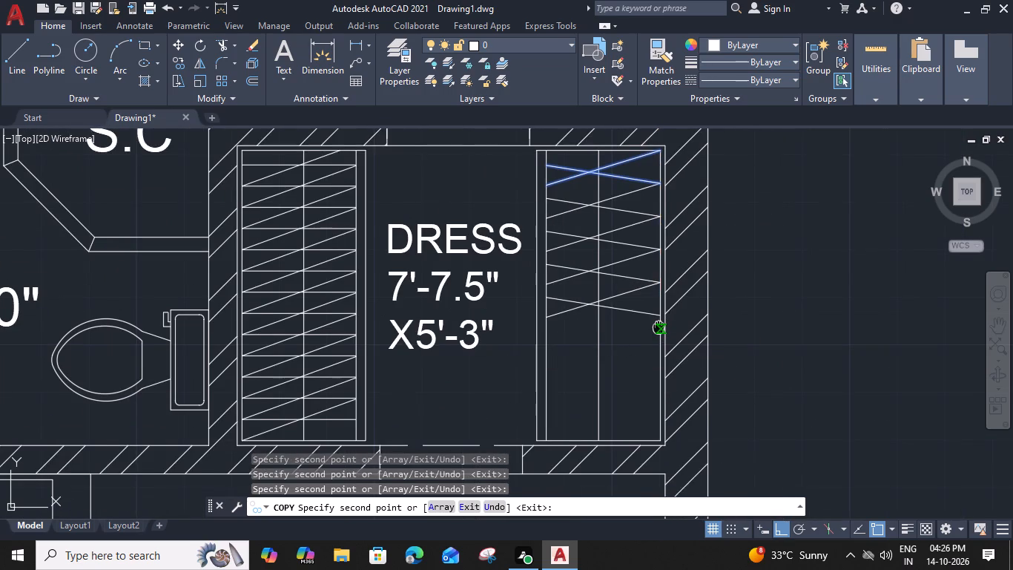
{"action": "middle_click_drag", "start_coordinate": [658, 291], "coordinate": [656, 270]}
{"action": "left_click", "coordinate": [656, 261]}
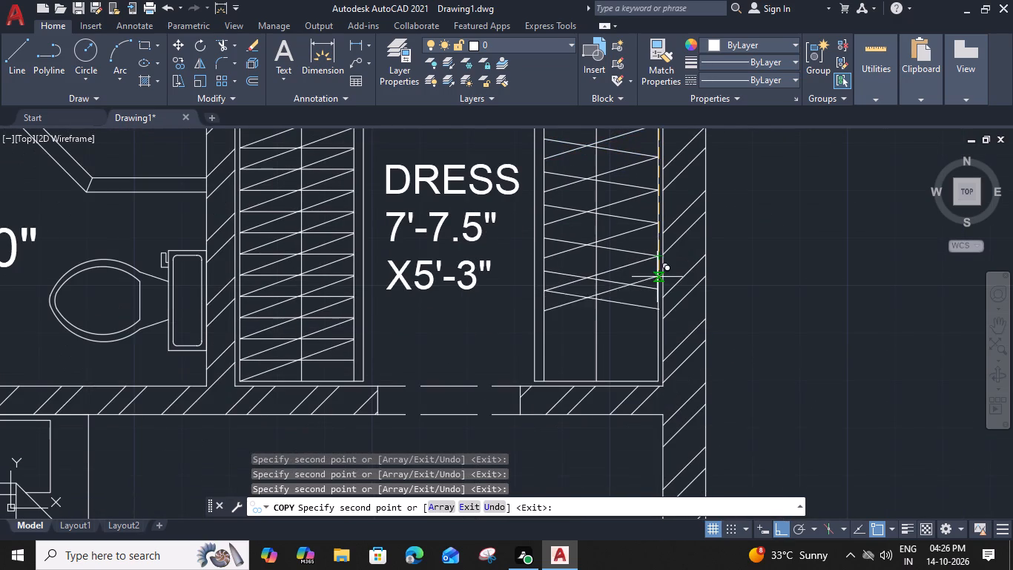
{"action": "left_click", "coordinate": [657, 291]}
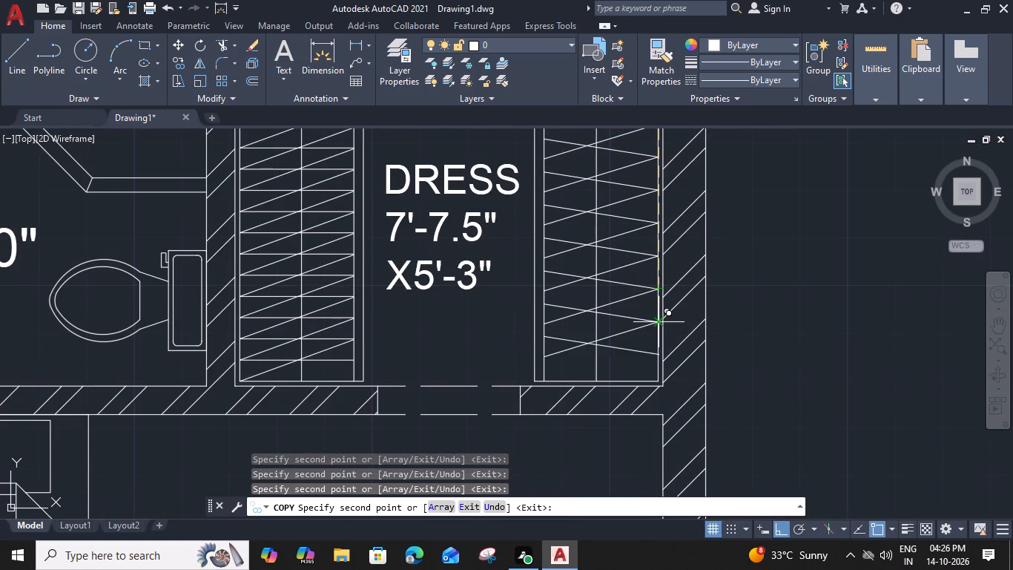
{"action": "left_click", "coordinate": [660, 323]}
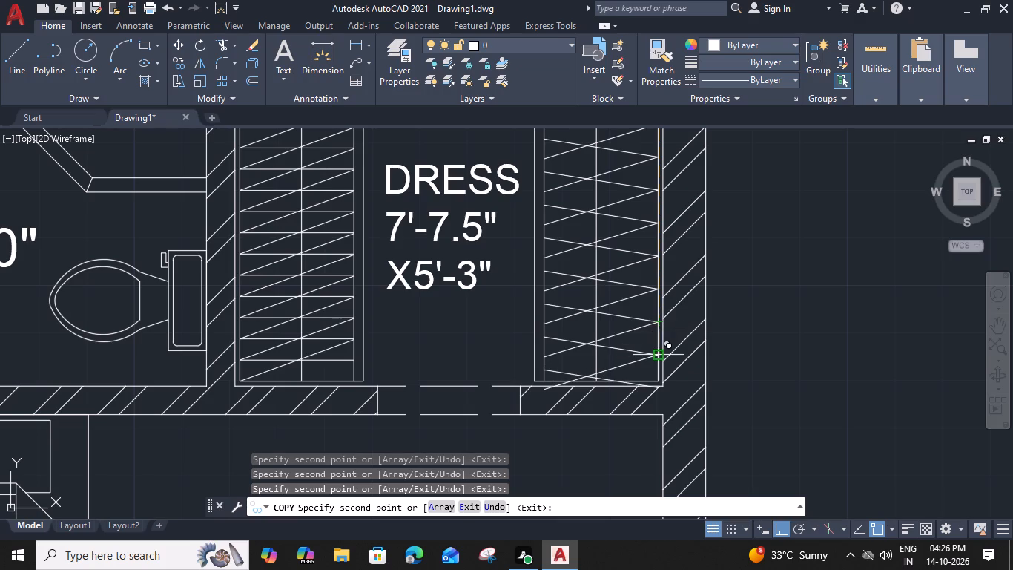
{"action": "left_click", "coordinate": [656, 358]}
{"action": "key", "text": "Escape"}
Trim the lowest crossing pair at the wardrobe's bottom edge and erase the two leftover line pieces inside the wall.
{"action": "type", "text": "TR"}
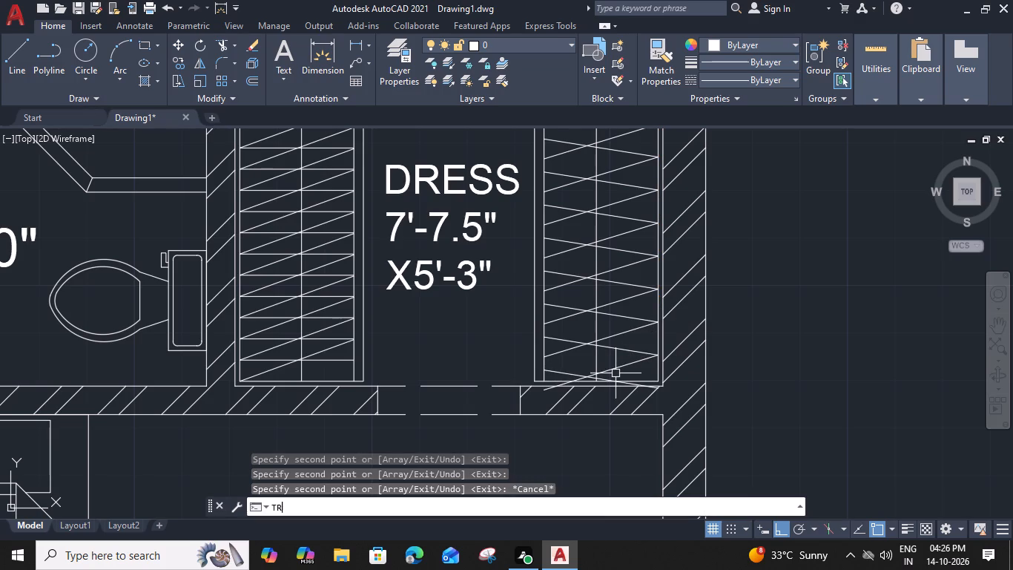
{"action": "key", "text": "space"}
{"action": "scroll", "coordinate": [601, 405], "scroll_direction": "up", "scroll_amount": 3}
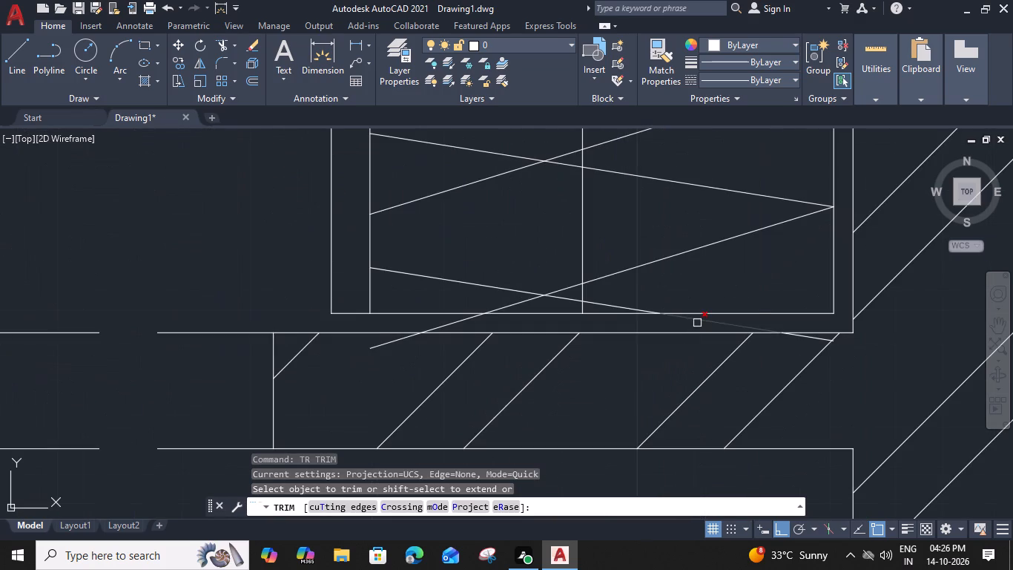
{"action": "left_click", "coordinate": [697, 323]}
{"action": "left_click", "coordinate": [458, 322]}
{"action": "key", "text": "Escape"}
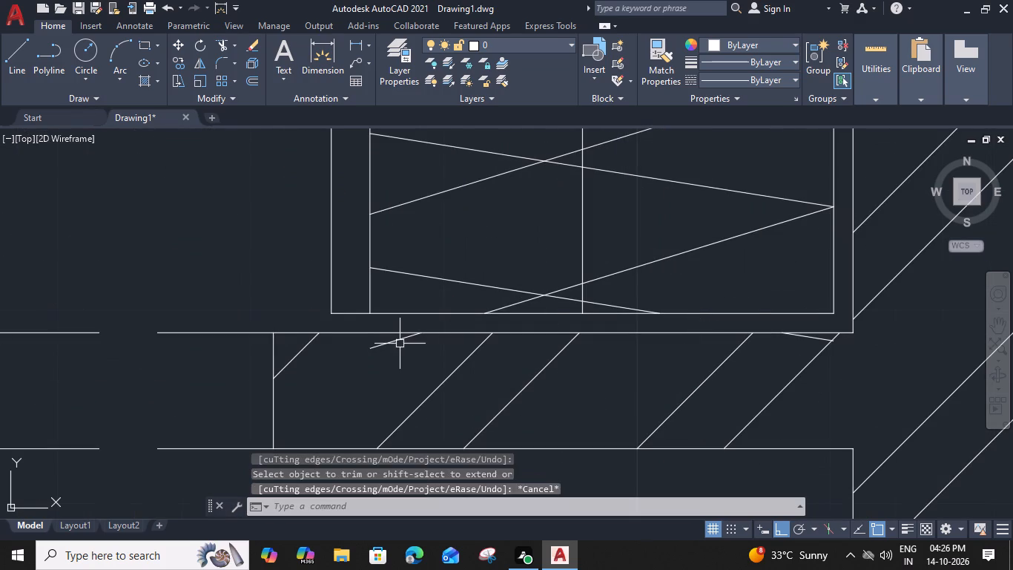
{"action": "left_click", "coordinate": [397, 338]}
{"action": "key", "text": "Delete"}
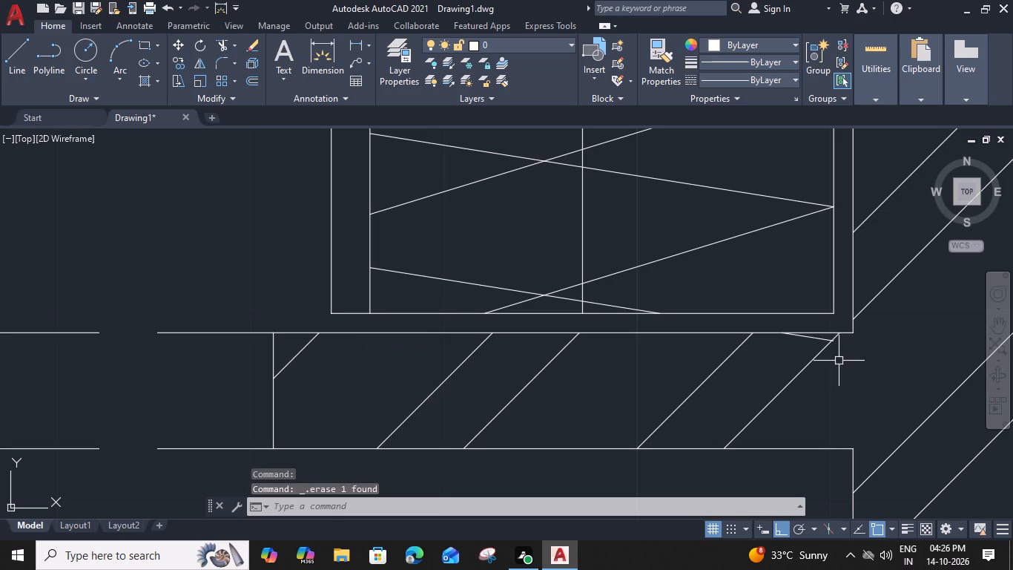
{"action": "left_click", "coordinate": [819, 338]}
{"action": "key", "text": "Delete"}
Draw a vertical centre line from bottom to top edge of the 15'-6"X13'-6" bedroom wardrobe beside the 5'-6"X9'-0" dress room.
{"action": "scroll", "coordinate": [537, 347], "scroll_direction": "down", "scroll_amount": 3}
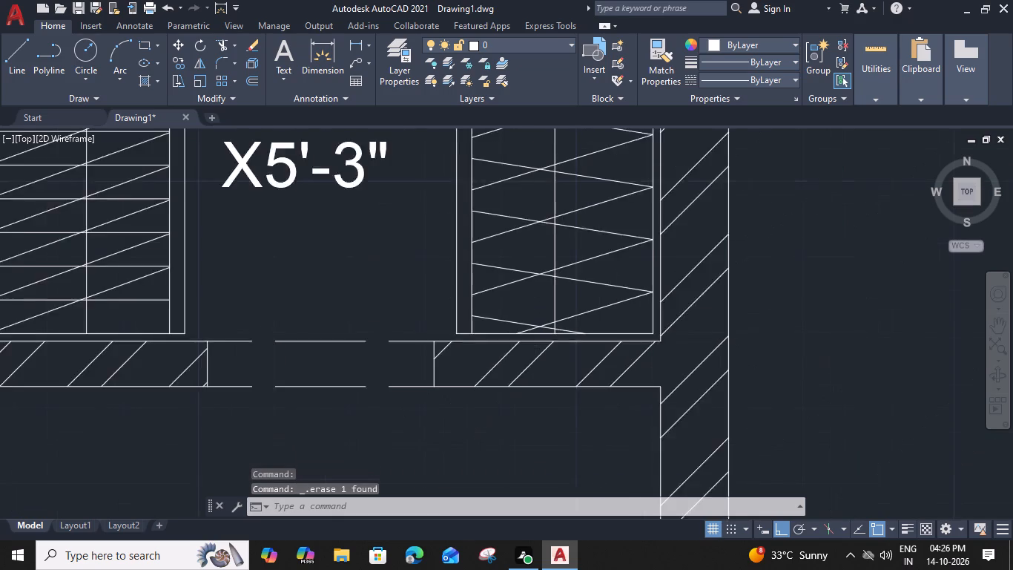
{"action": "scroll", "coordinate": [432, 334], "scroll_direction": "down", "scroll_amount": 2}
{"action": "scroll", "coordinate": [452, 231], "scroll_direction": "down", "scroll_amount": 2}
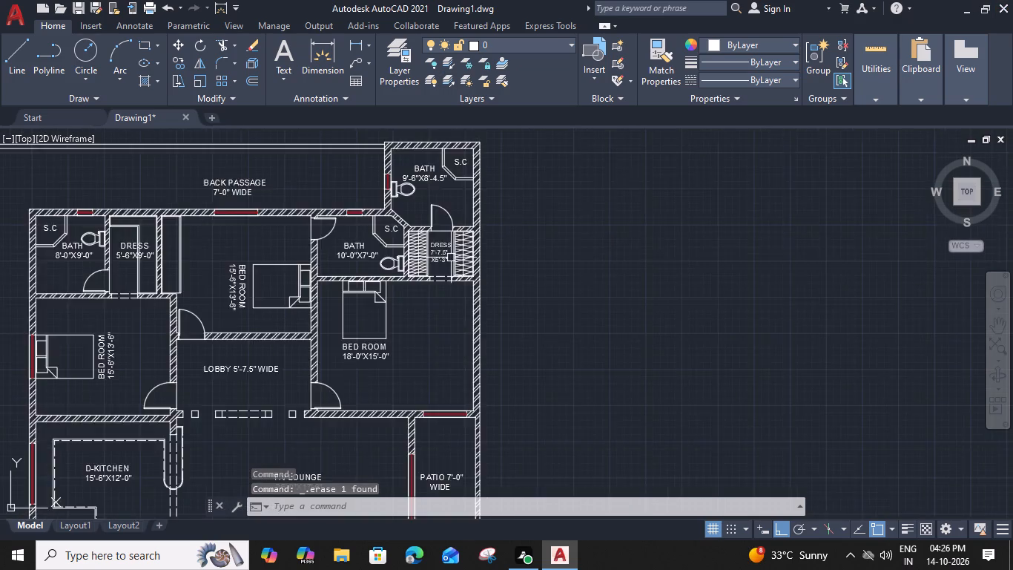
{"action": "scroll", "coordinate": [363, 322], "scroll_direction": "down", "scroll_amount": 1}
{"action": "middle_click_drag", "start_coordinate": [362, 322], "coordinate": [578, 311]}
{"action": "scroll", "coordinate": [472, 263], "scroll_direction": "up", "scroll_amount": 4}
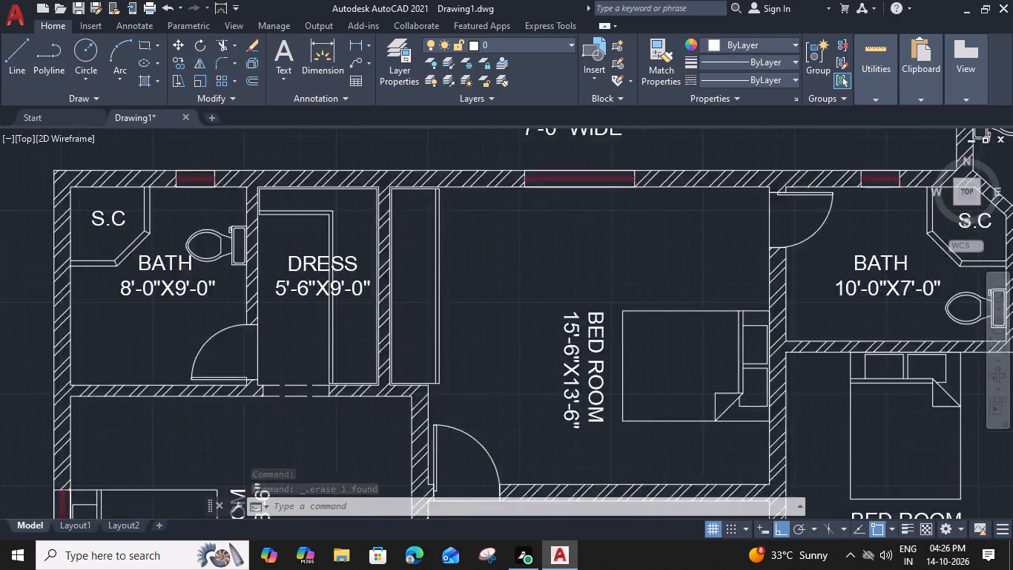
{"action": "type", "text": "L"}
{"action": "key", "text": "space"}
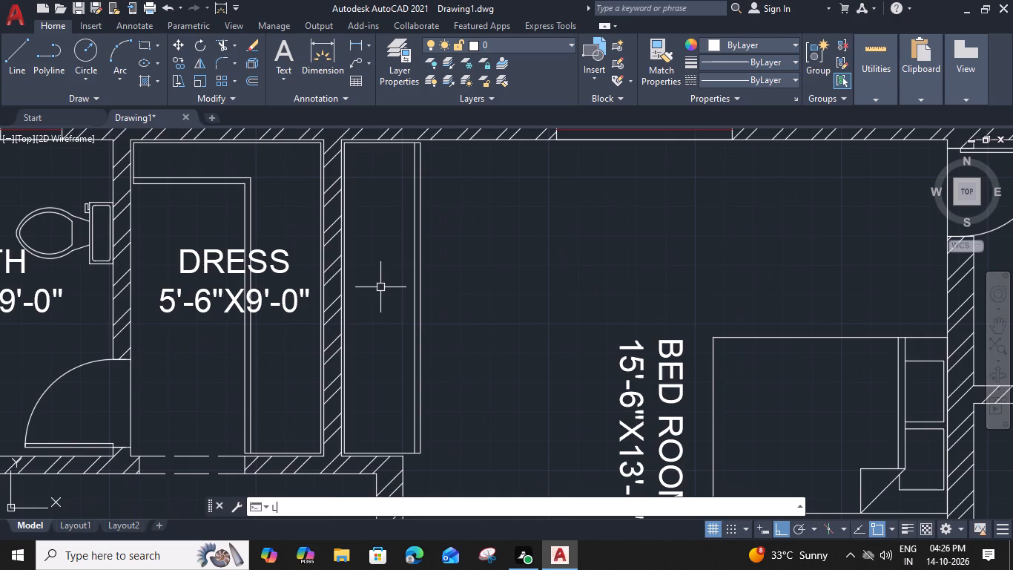
{"action": "left_click", "coordinate": [379, 453]}
{"action": "middle_click", "coordinate": [385, 255]}
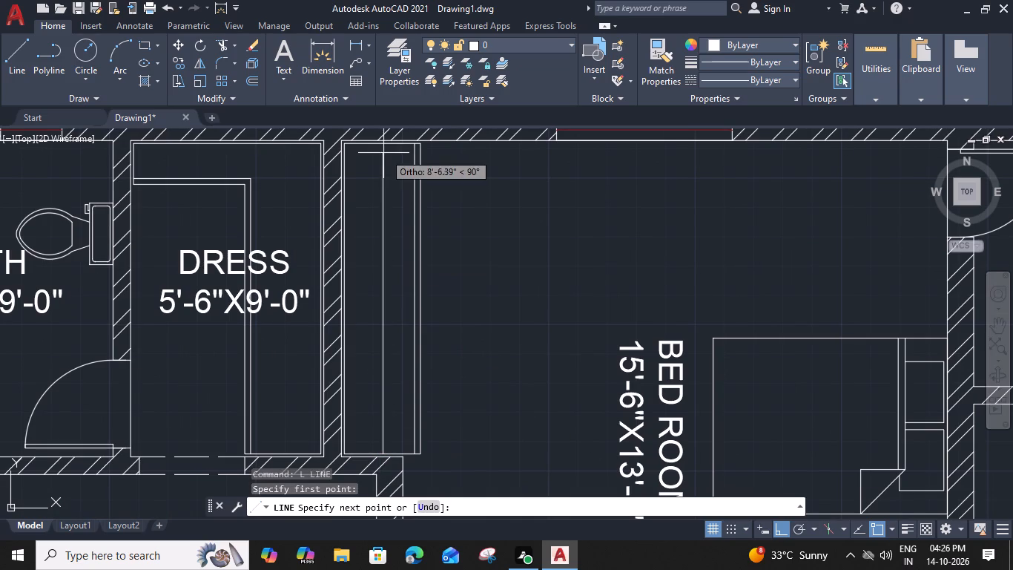
{"action": "left_click", "coordinate": [383, 147]}
{"action": "key", "text": "Escape"}
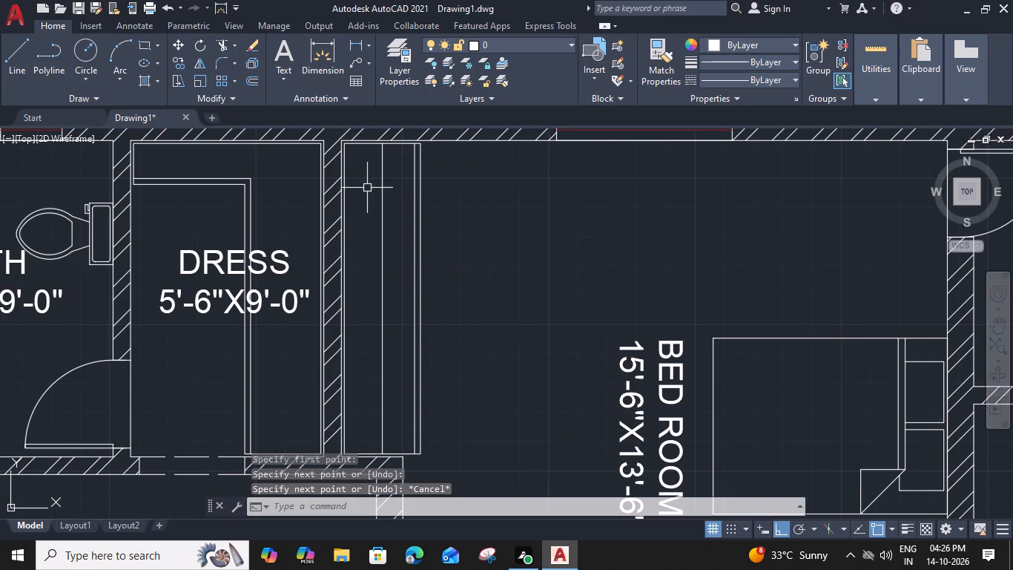
Draw a crossing line pair, one sloping and one horizontal, across the top of the bedroom wardrobe beside the 5'-6"X9'-0" dress room.
{"action": "type", "text": "L"}
{"action": "key", "text": "space"}
{"action": "scroll", "coordinate": [354, 148], "scroll_direction": "up", "scroll_amount": 1}
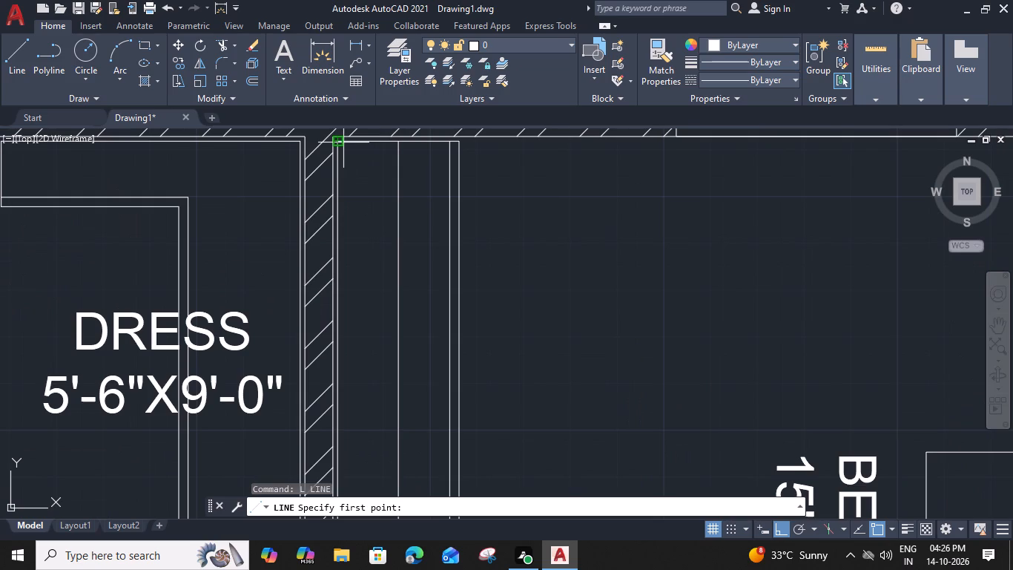
{"action": "left_click", "coordinate": [340, 142]}
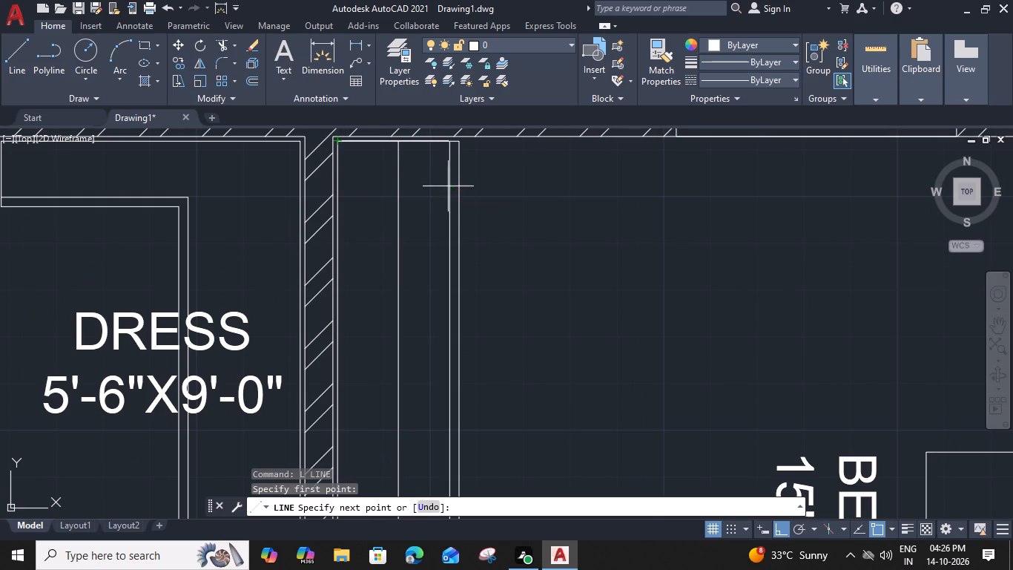
{"action": "left_click", "coordinate": [450, 189]}
{"action": "key", "text": "Escape"}
{"action": "key", "text": "l"}
{"action": "key", "text": "space"}
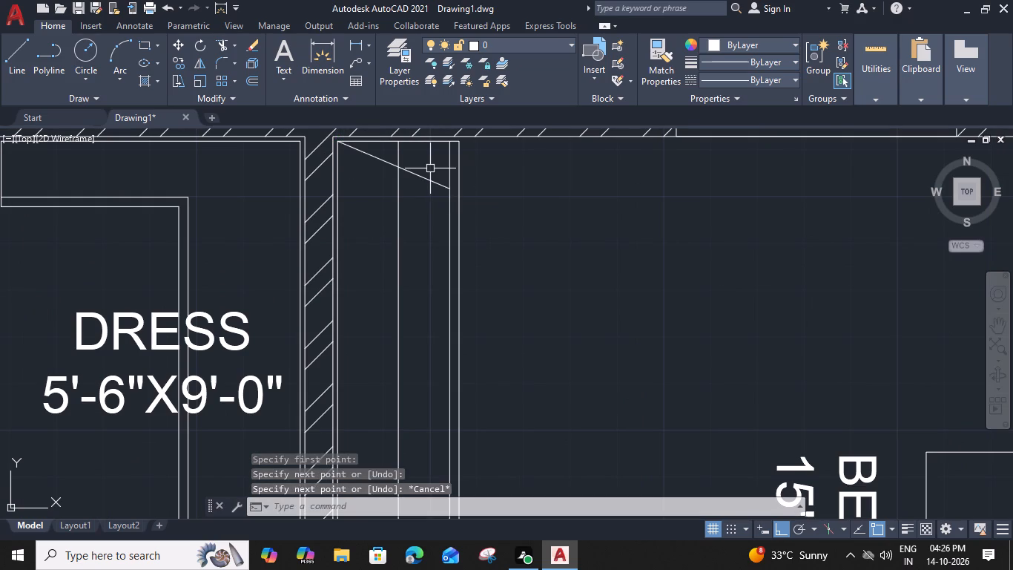
{"action": "left_click", "coordinate": [337, 168]}
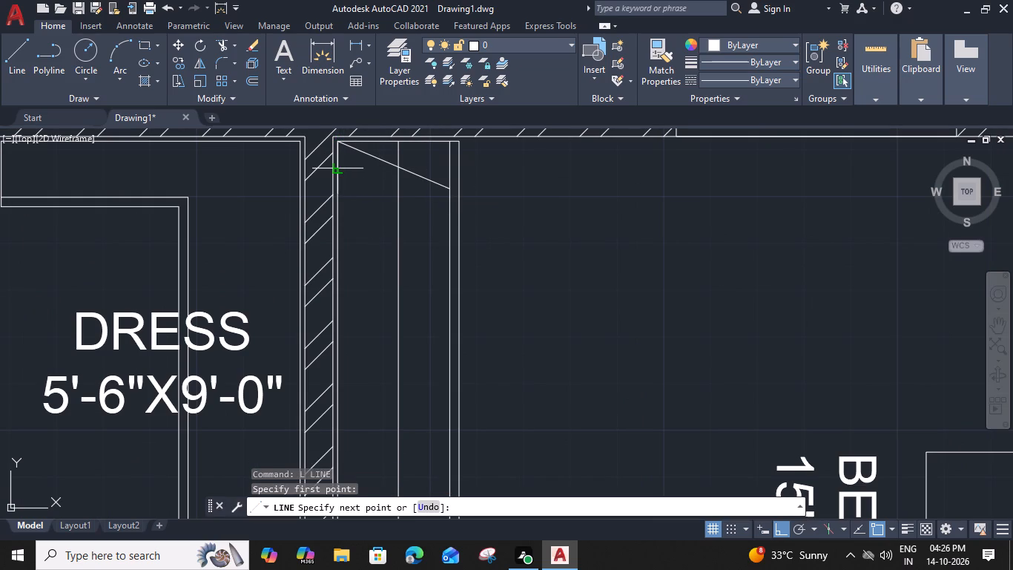
{"action": "left_click", "coordinate": [449, 163]}
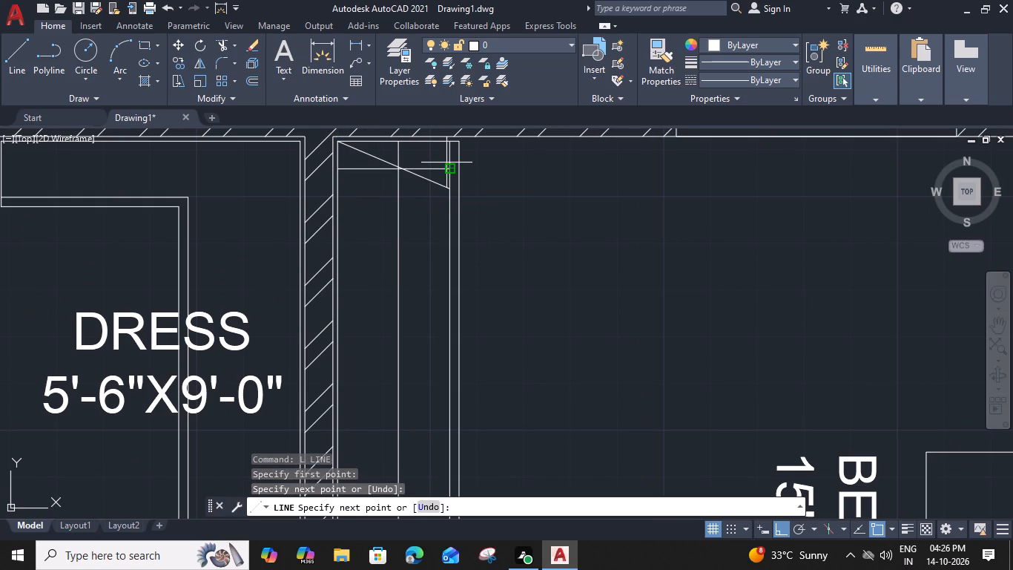
{"action": "key", "text": "Escape"}
Copy the crossing pair downward from its top left corner, stacking five copies at the pair's own spacing.
{"action": "left_click", "coordinate": [430, 158]}
{"action": "left_click", "coordinate": [403, 218]}
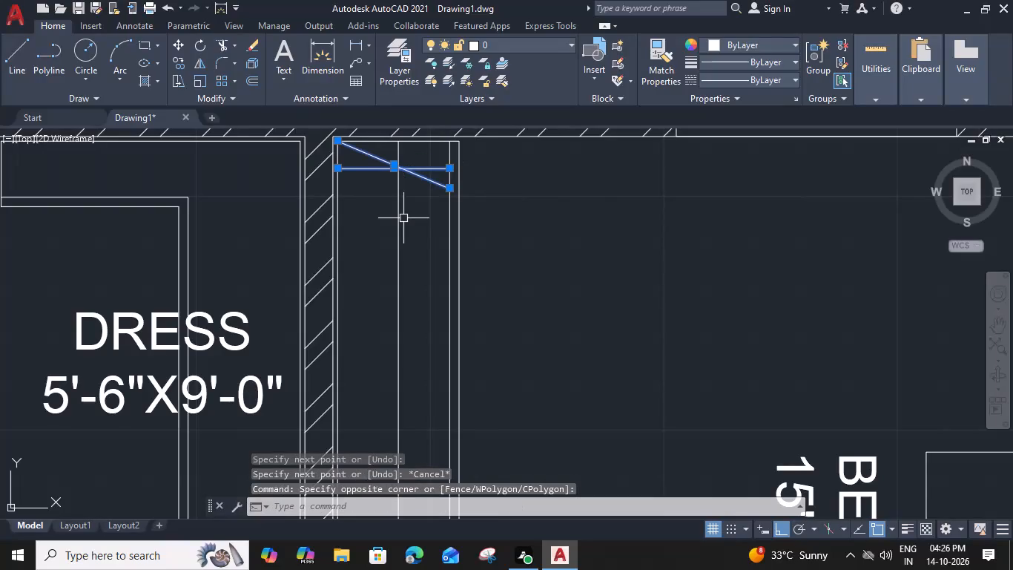
{"action": "key", "text": "c"}
{"action": "type", "text": "O"}
{"action": "key", "text": "space"}
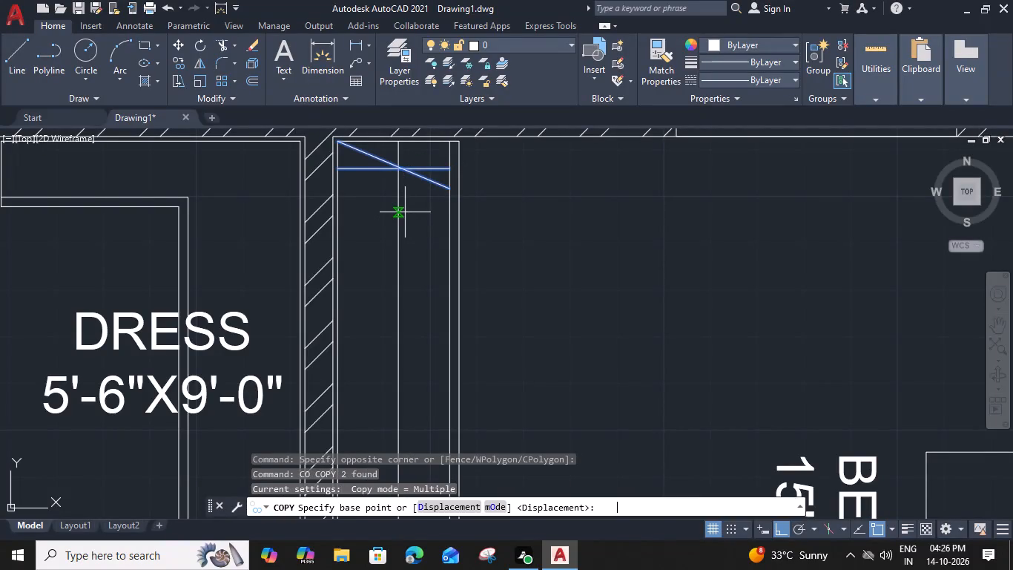
{"action": "left_click", "coordinate": [342, 143]}
{"action": "left_click", "coordinate": [337, 168]}
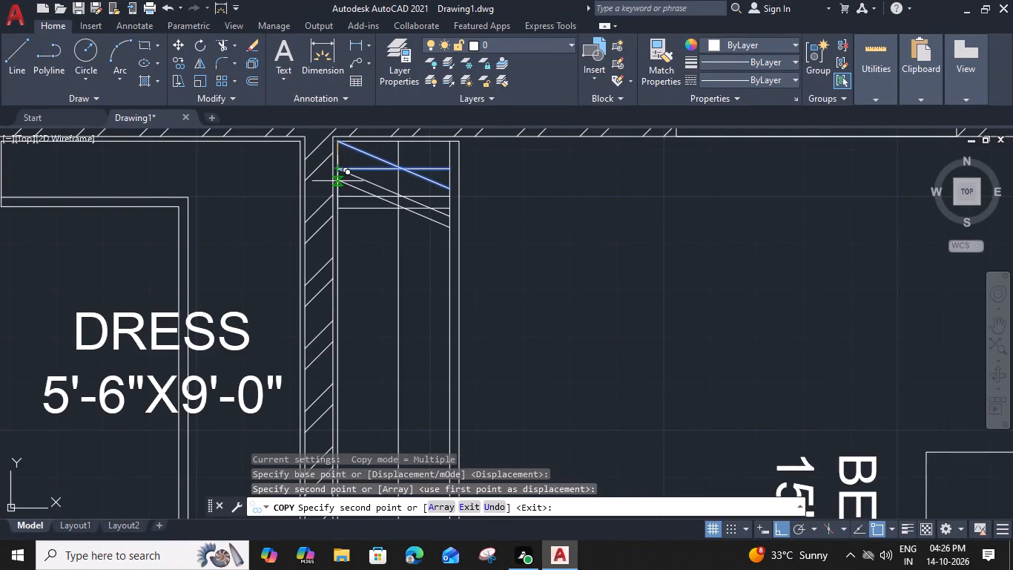
{"action": "left_click", "coordinate": [337, 200]}
{"action": "left_click", "coordinate": [340, 225]}
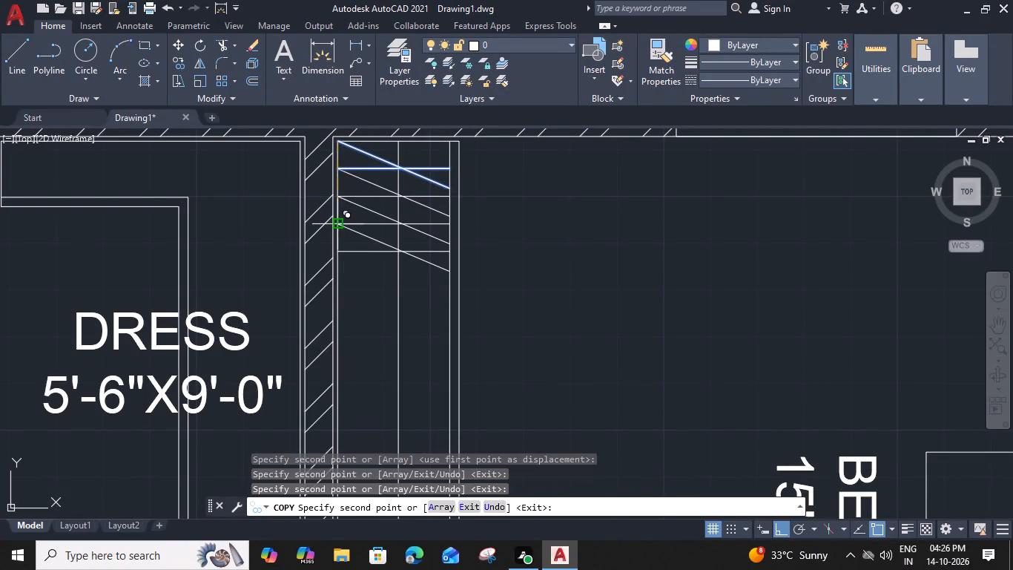
{"action": "left_click", "coordinate": [339, 251]}
{"action": "left_click", "coordinate": [339, 281]}
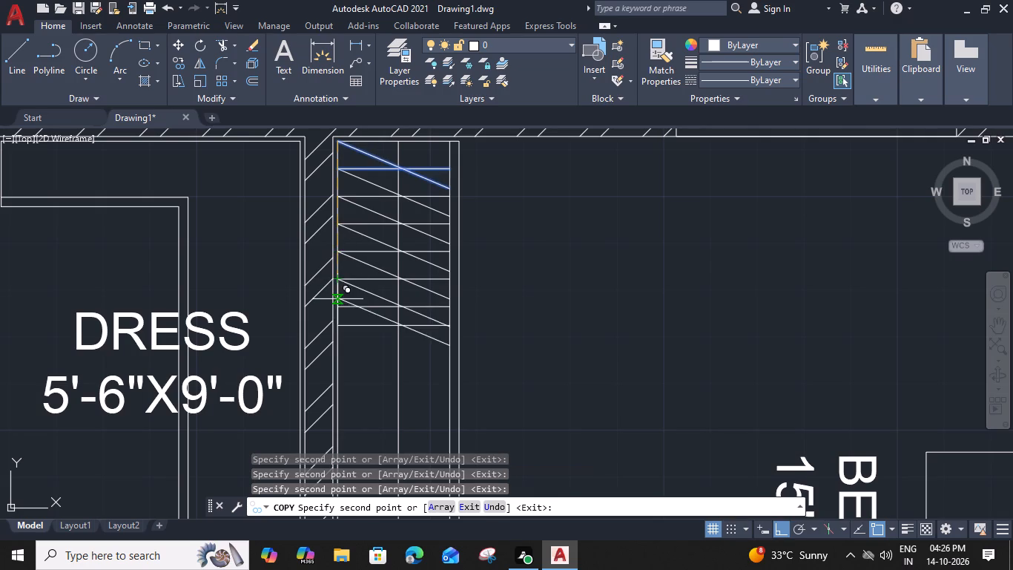
Stack six more copies of the crossing pair down the wardrobe at the same spacing.
{"action": "middle_click_drag", "start_coordinate": [337, 299], "coordinate": [346, 209]}
{"action": "left_click", "coordinate": [345, 215]}
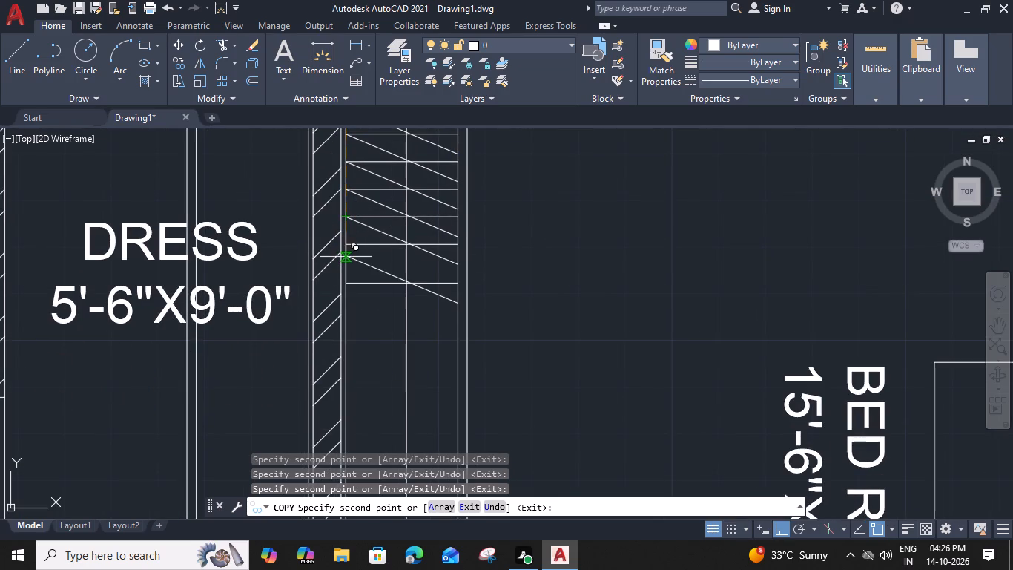
{"action": "left_click", "coordinate": [348, 248]}
{"action": "left_click", "coordinate": [350, 269]}
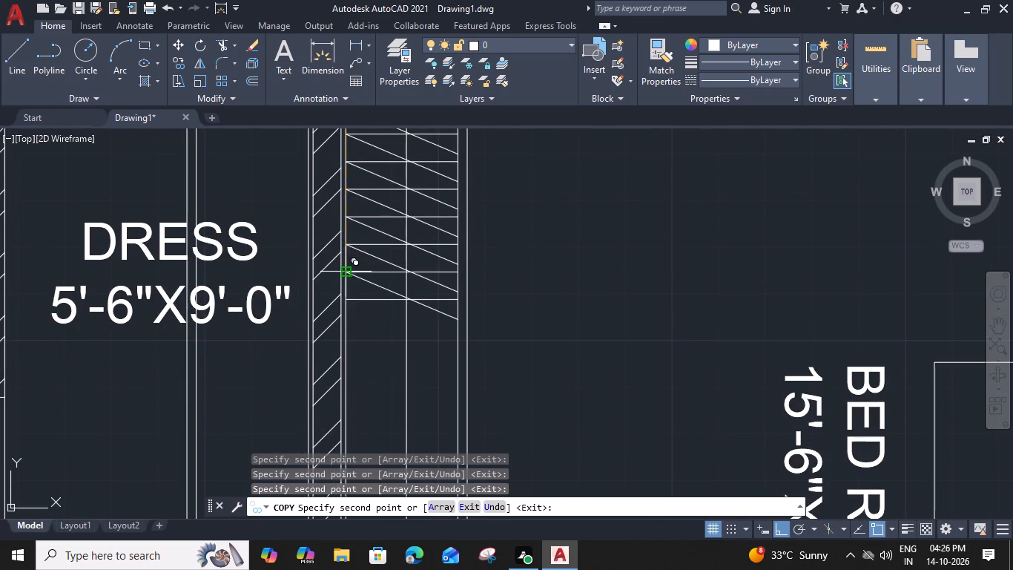
{"action": "left_click", "coordinate": [346, 298]}
{"action": "middle_click_drag", "start_coordinate": [346, 292], "coordinate": [354, 209]}
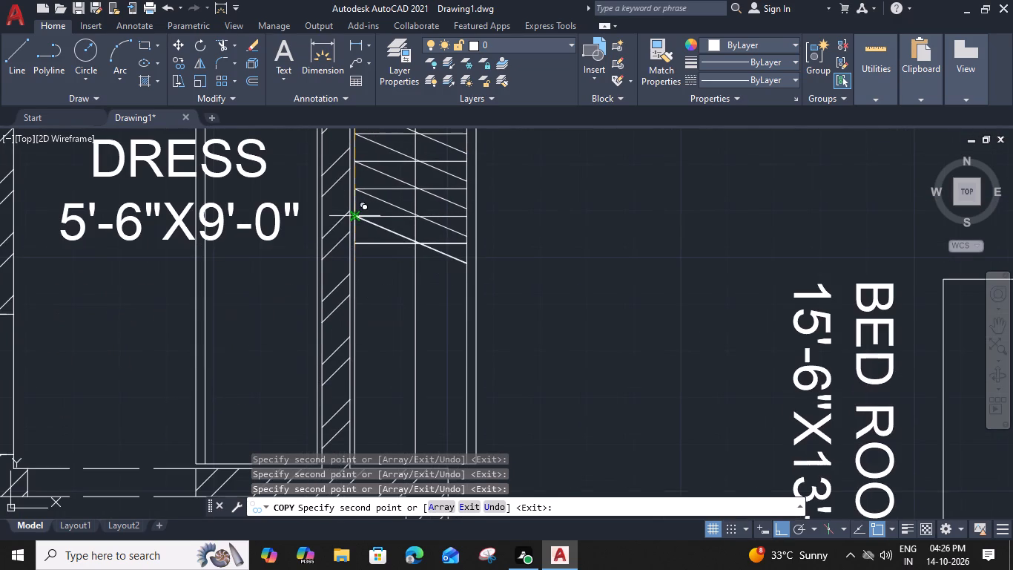
{"action": "left_click", "coordinate": [355, 245]}
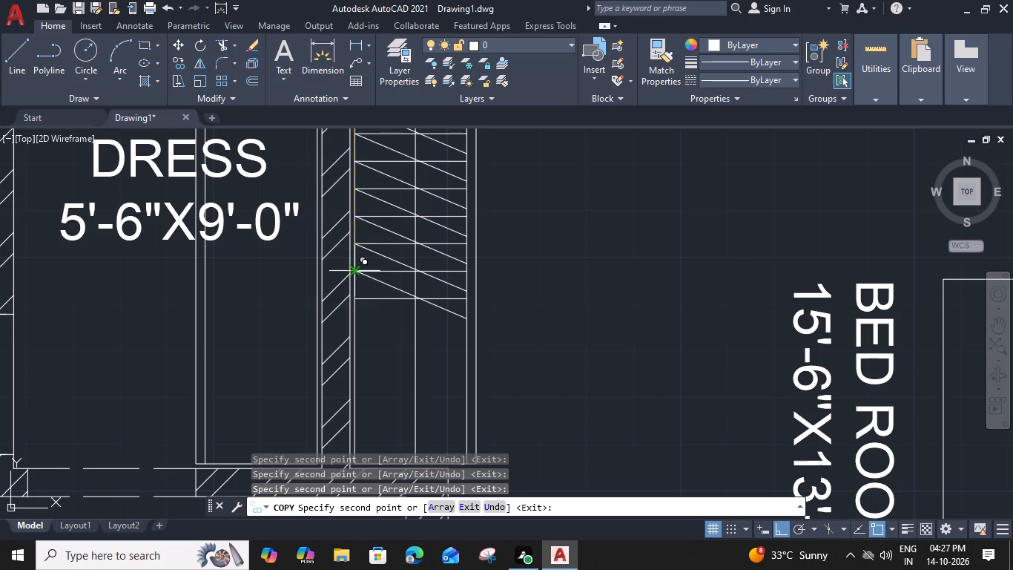
{"action": "left_click", "coordinate": [357, 274]}
Stack another six copies of the crossing pair at the same spacing down to the wardrobe's bottom edge.
{"action": "middle_click_drag", "start_coordinate": [356, 274], "coordinate": [360, 199]}
{"action": "left_click", "coordinate": [358, 226]}
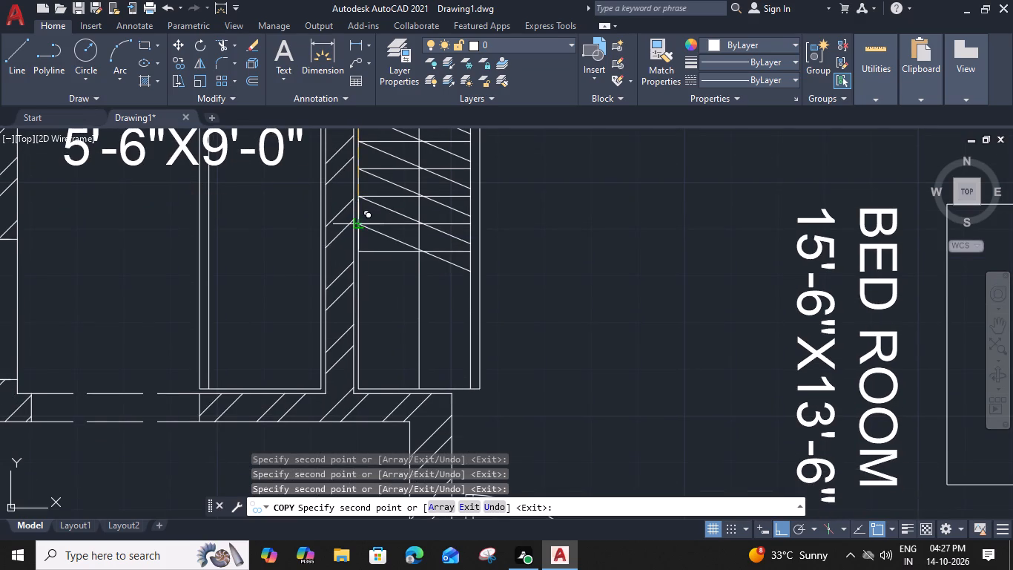
{"action": "left_click", "coordinate": [358, 252]}
{"action": "left_click", "coordinate": [358, 277]}
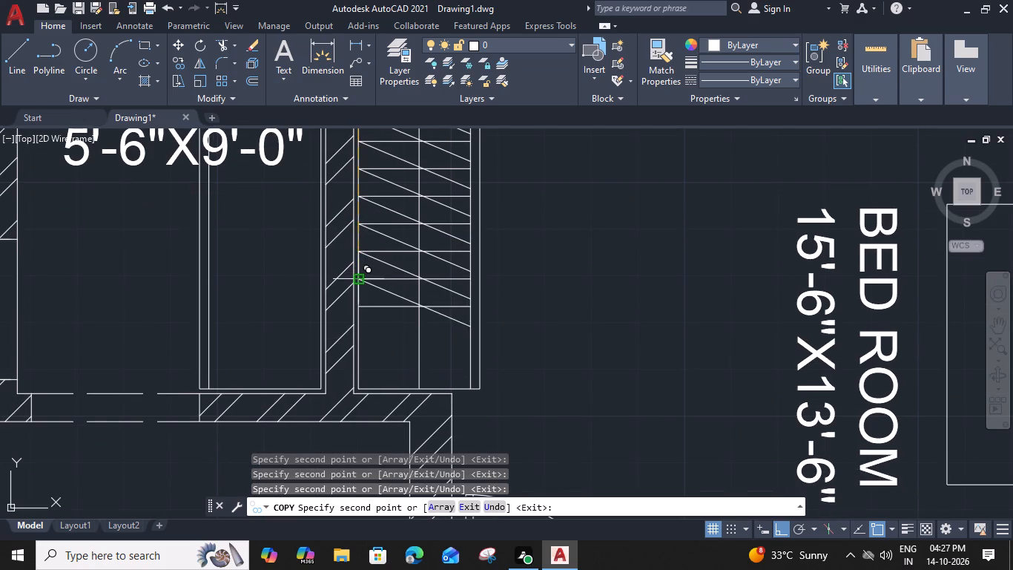
{"action": "middle_click_drag", "start_coordinate": [356, 274], "coordinate": [364, 219]}
{"action": "left_click", "coordinate": [364, 253]}
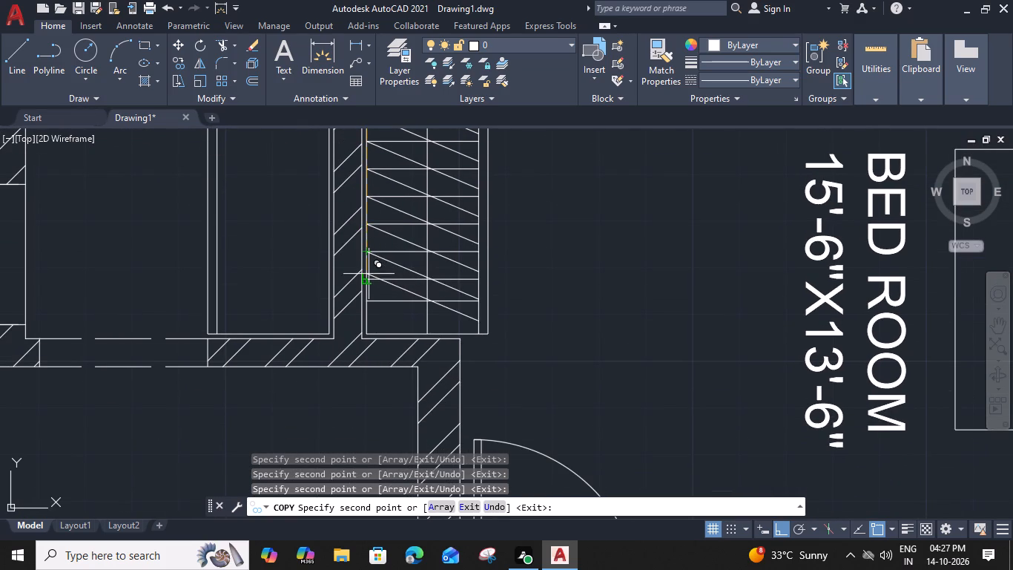
{"action": "left_click", "coordinate": [366, 278]}
{"action": "left_click", "coordinate": [369, 309]}
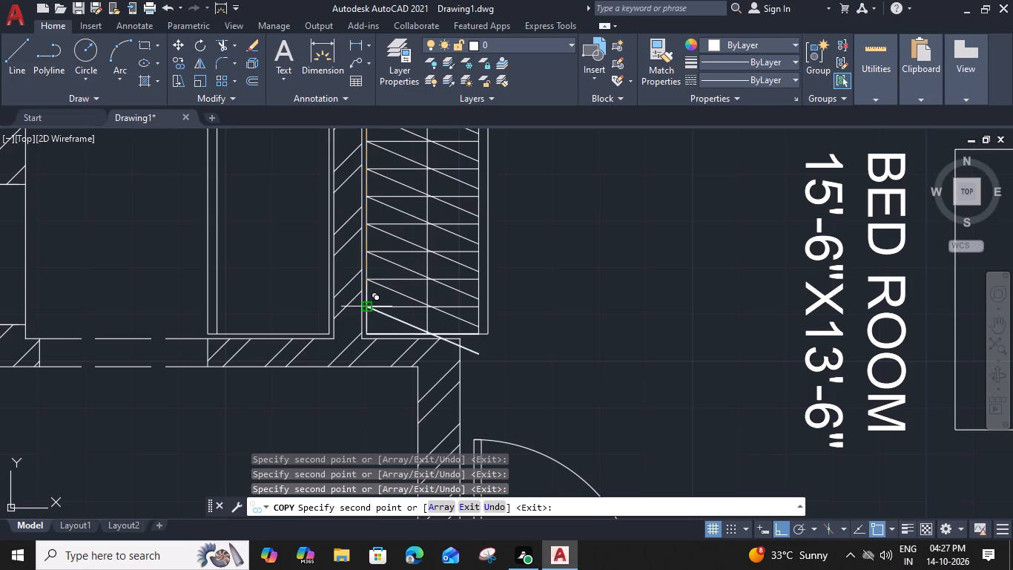
{"action": "key", "text": "Escape"}
Trim the lowest crossing pair beyond the wardrobe's bottom edge and erase the leftover sloping piece across the wall.
{"action": "scroll", "coordinate": [443, 351], "scroll_direction": "up", "scroll_amount": 2}
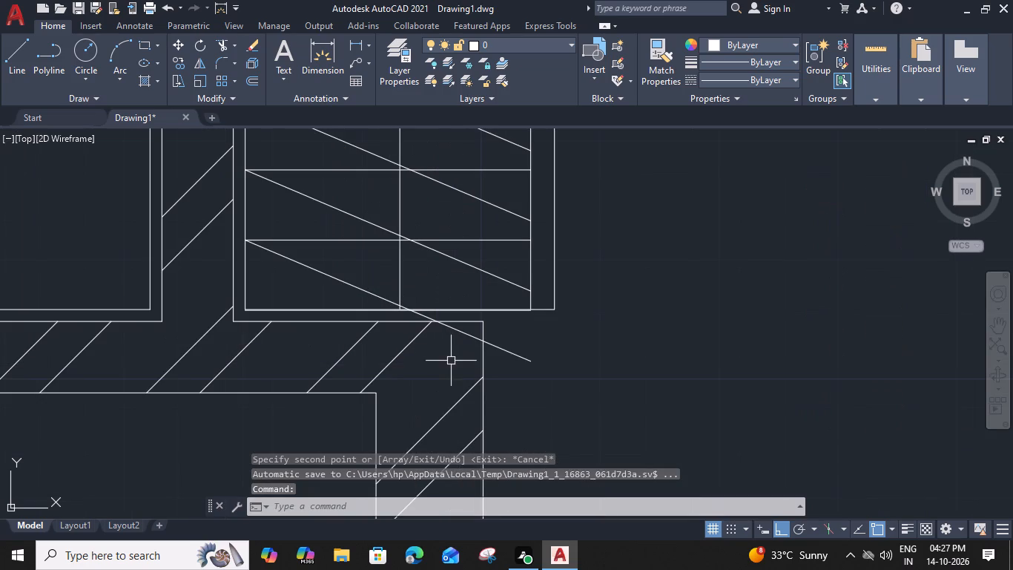
{"action": "type", "text": "TR"}
{"action": "key", "text": "space"}
{"action": "scroll", "coordinate": [458, 345], "scroll_direction": "up", "scroll_amount": 2}
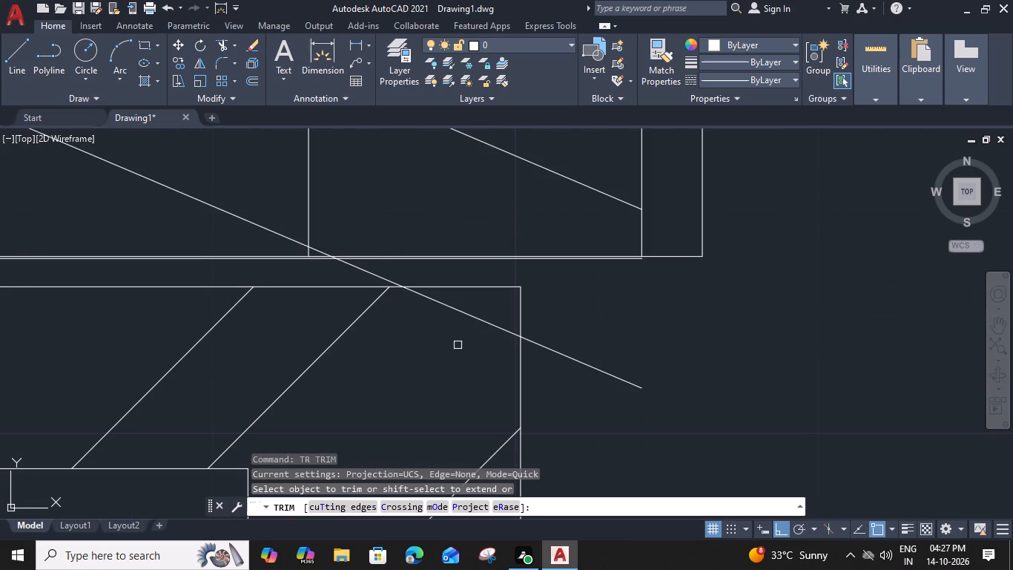
{"action": "left_click", "coordinate": [368, 271]}
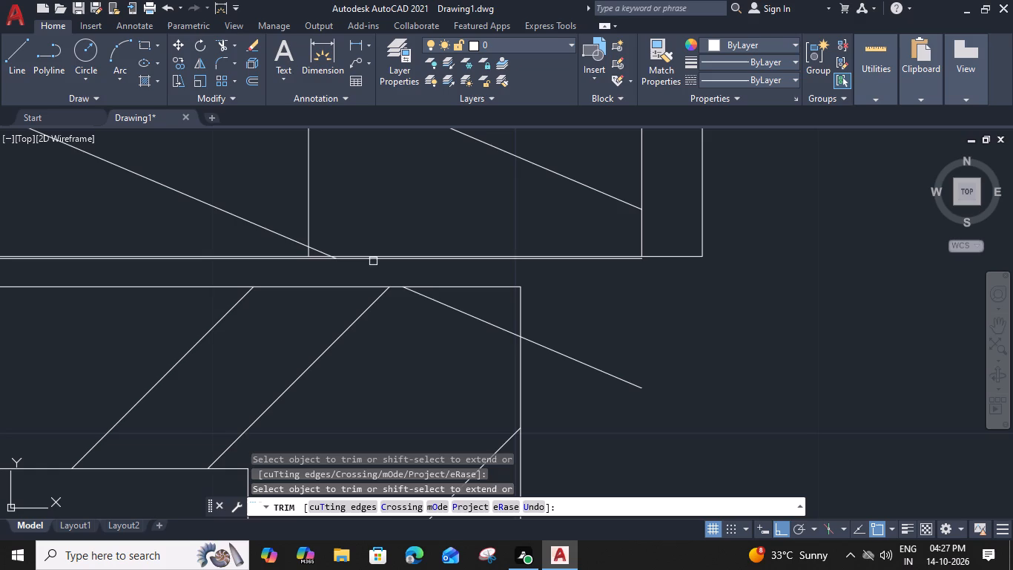
{"action": "left_click", "coordinate": [373, 261]}
{"action": "key", "text": "Escape"}
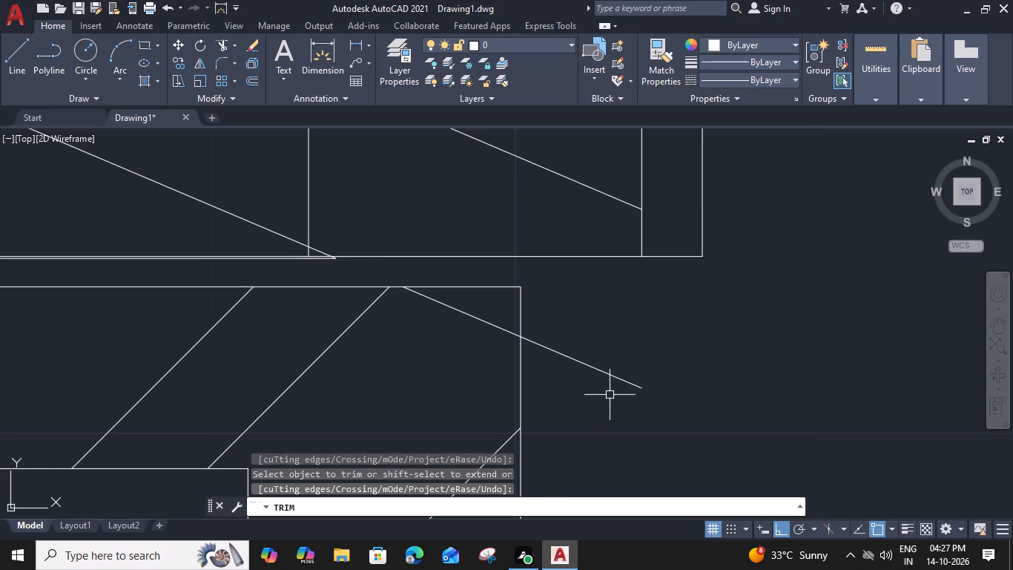
{"action": "left_click", "coordinate": [612, 378]}
{"action": "key", "text": "Delete"}
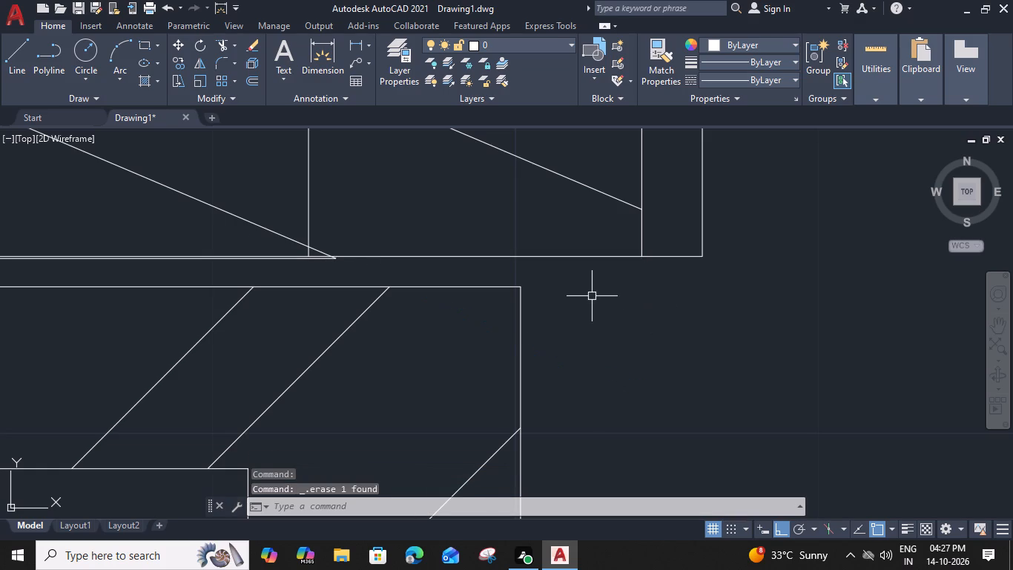
Erase the remaining horizontal line just below the wardrobe's bottom edge and trim the sloping line's overhanging end to that edge.
{"action": "scroll", "coordinate": [254, 321], "scroll_direction": "up", "scroll_amount": 3}
{"action": "middle_click_drag", "start_coordinate": [345, 229], "coordinate": [369, 421]}
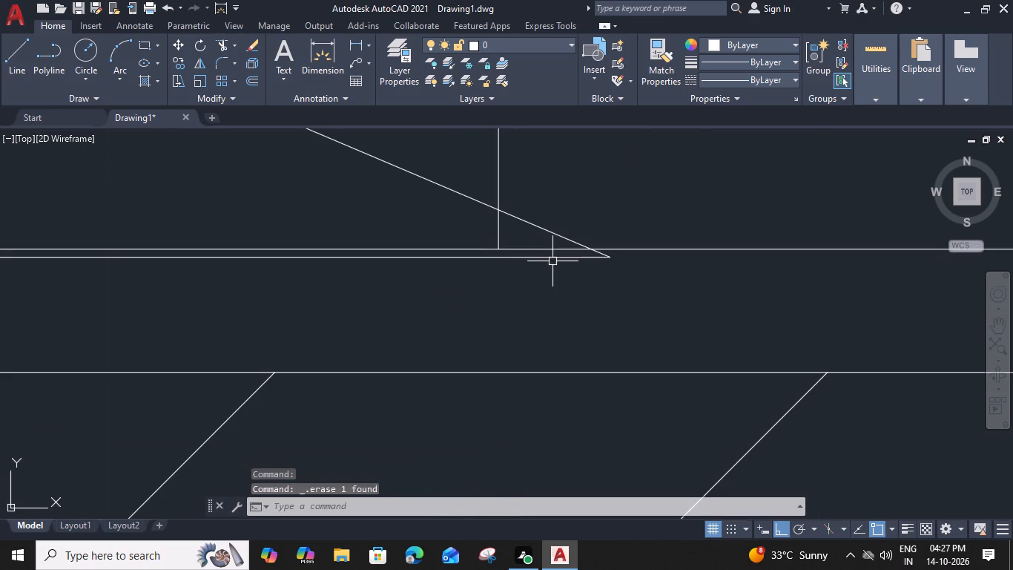
{"action": "left_click", "coordinate": [552, 261]}
{"action": "left_click", "coordinate": [542, 254]}
{"action": "key", "text": "Delete"}
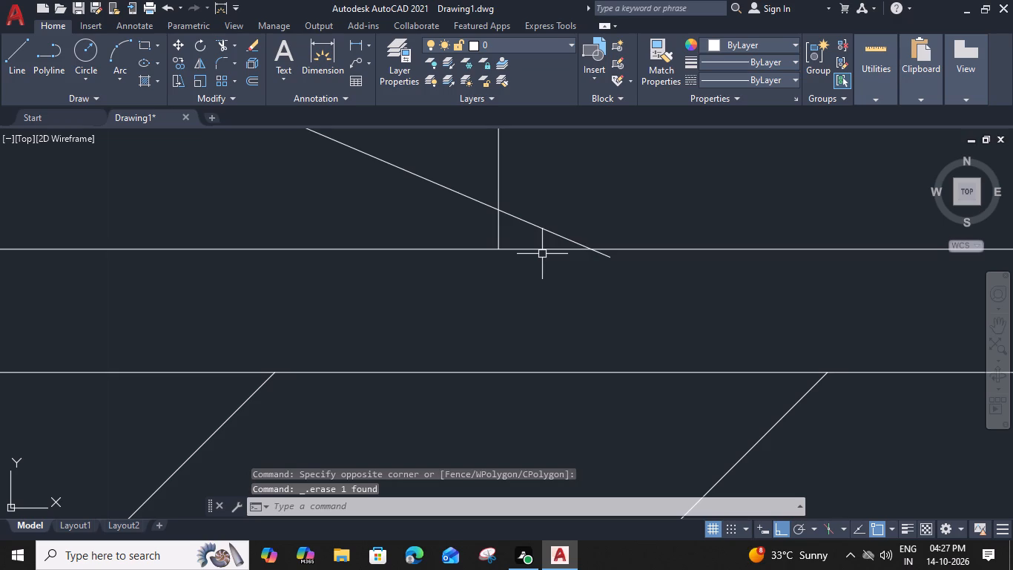
{"action": "type", "text": "TR"}
{"action": "key", "text": "space"}
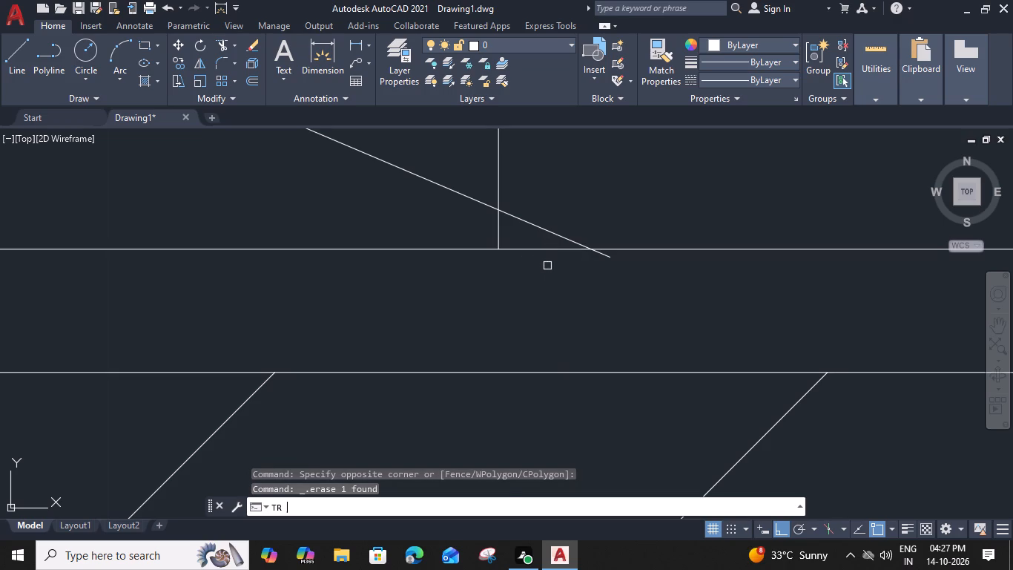
{"action": "left_click", "coordinate": [610, 258]}
{"action": "key", "text": "Escape"}
Set the text height of the DRESS 5'-6"X9'-0" label to 6" and narrow its text box to fit the text.
{"action": "scroll", "coordinate": [610, 257], "scroll_direction": "down", "scroll_amount": 4}
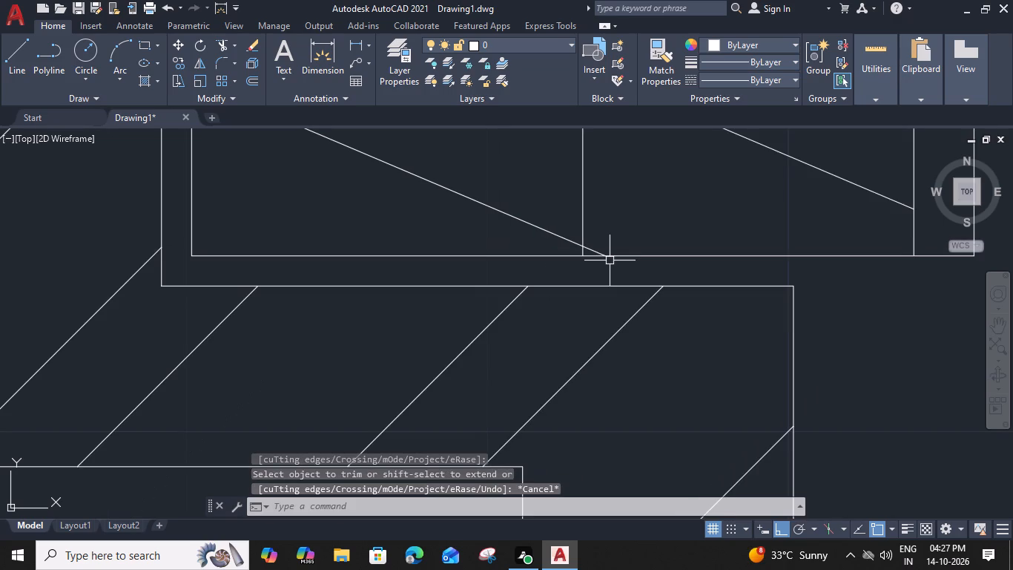
{"action": "scroll", "coordinate": [764, 332], "scroll_direction": "down", "scroll_amount": 2}
{"action": "scroll", "coordinate": [842, 340], "scroll_direction": "down", "scroll_amount": 3}
{"action": "middle_click_drag", "start_coordinate": [848, 342], "coordinate": [623, 439]}
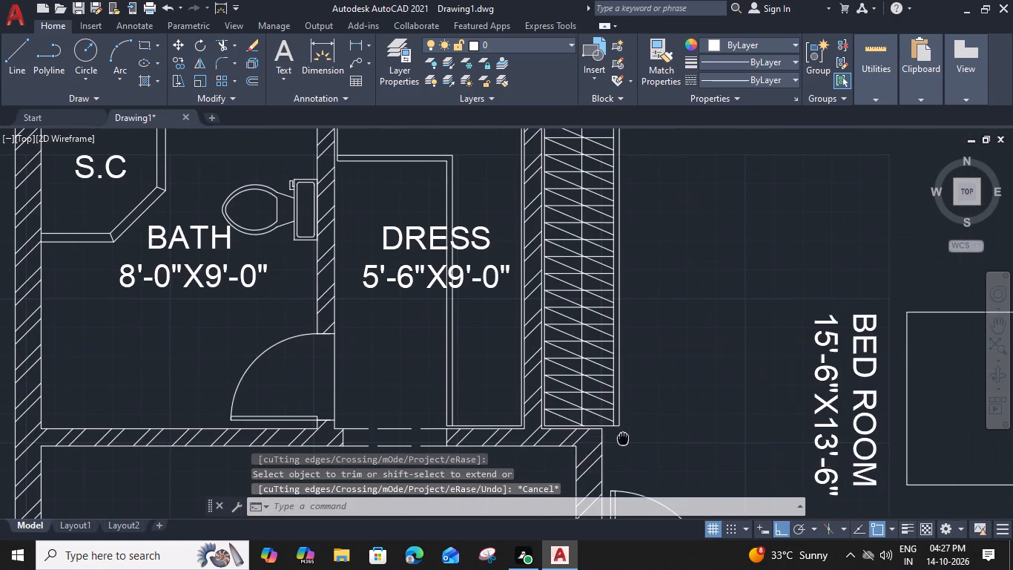
{"action": "middle_click_drag", "start_coordinate": [623, 439], "coordinate": [624, 471]}
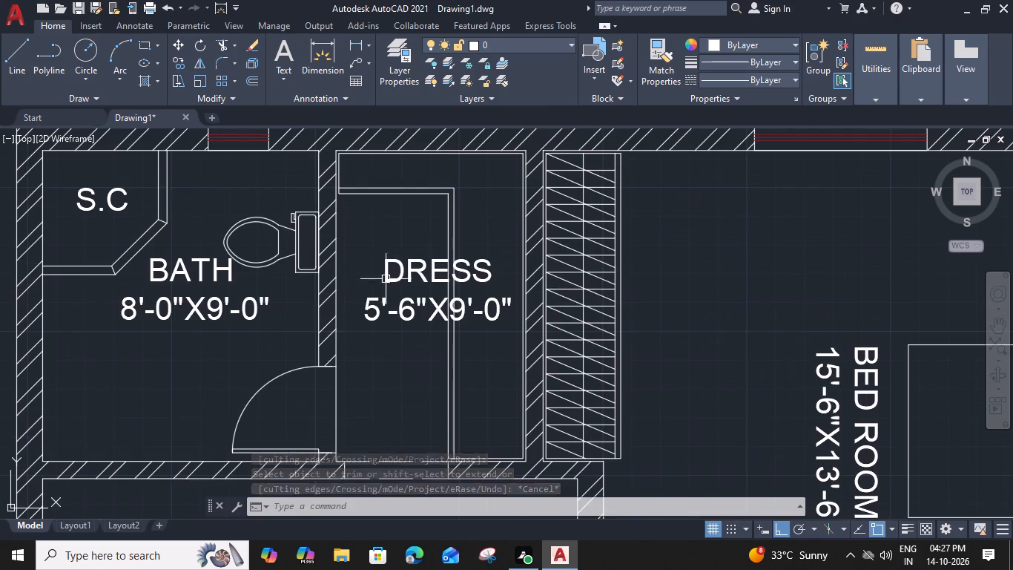
{"action": "double_click", "coordinate": [389, 272]}
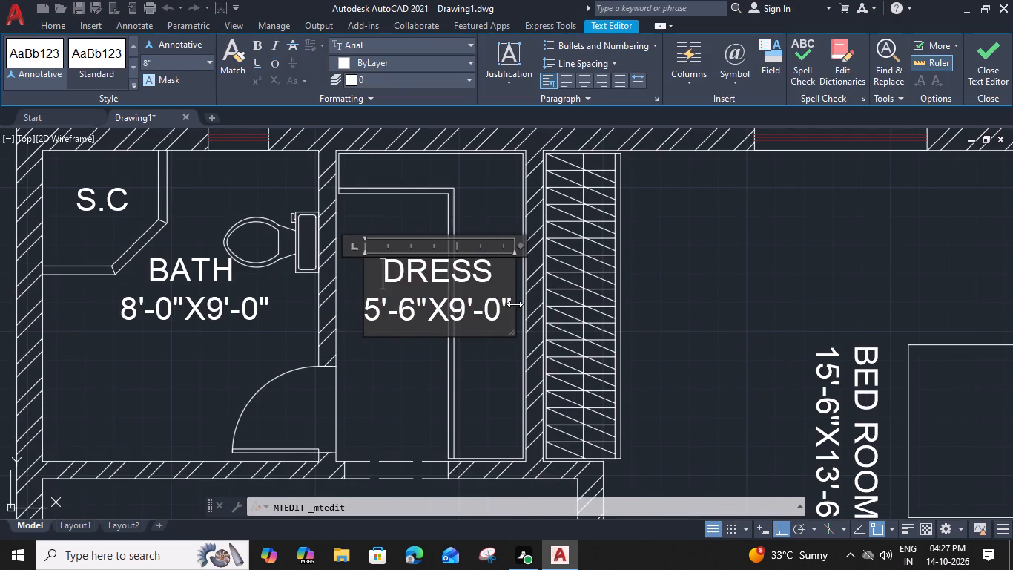
{"action": "left_click_drag", "start_coordinate": [512, 312], "coordinate": [348, 272]}
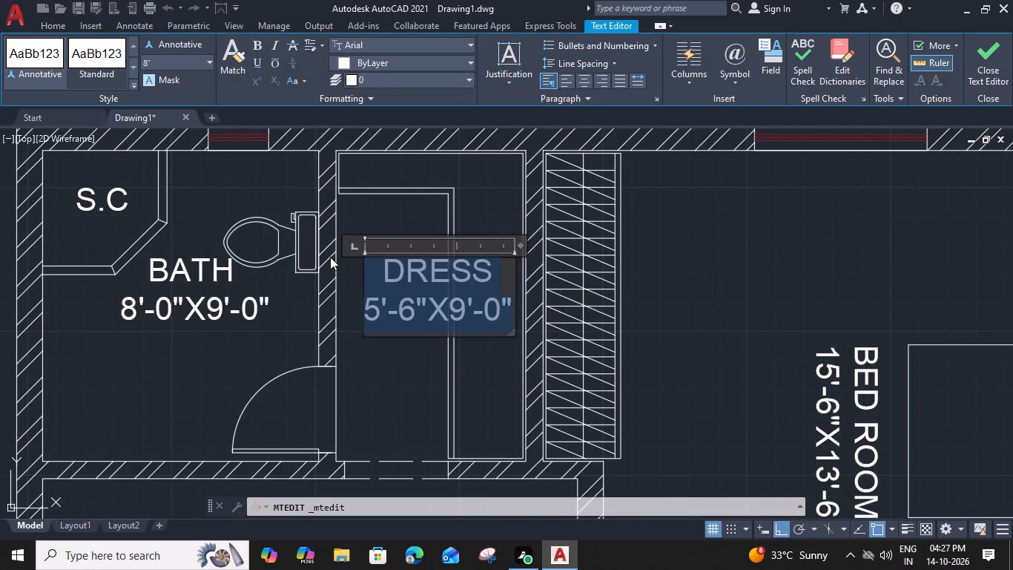
{"action": "left_click", "coordinate": [174, 59]}
{"action": "type", "text": "6\""}
{"action": "key", "text": "Return"}
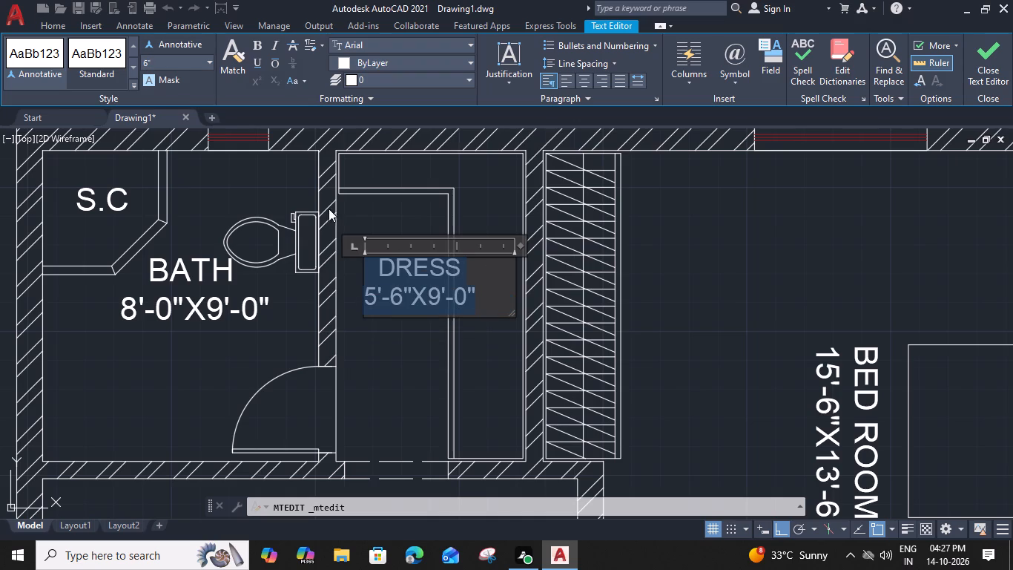
{"action": "left_click_drag", "start_coordinate": [519, 247], "coordinate": [518, 246]}
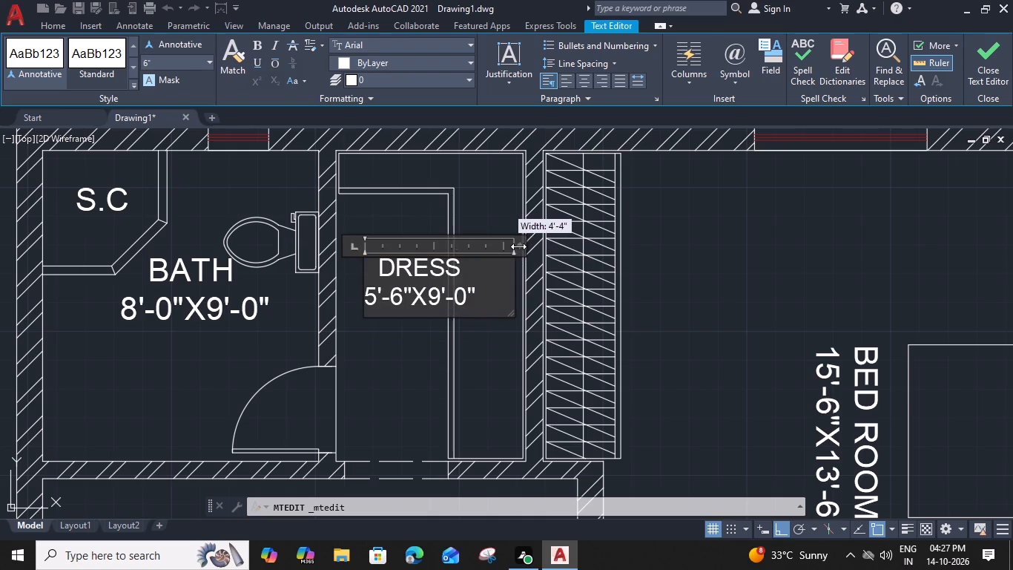
{"action": "left_click_drag", "start_coordinate": [518, 246], "coordinate": [479, 248]}
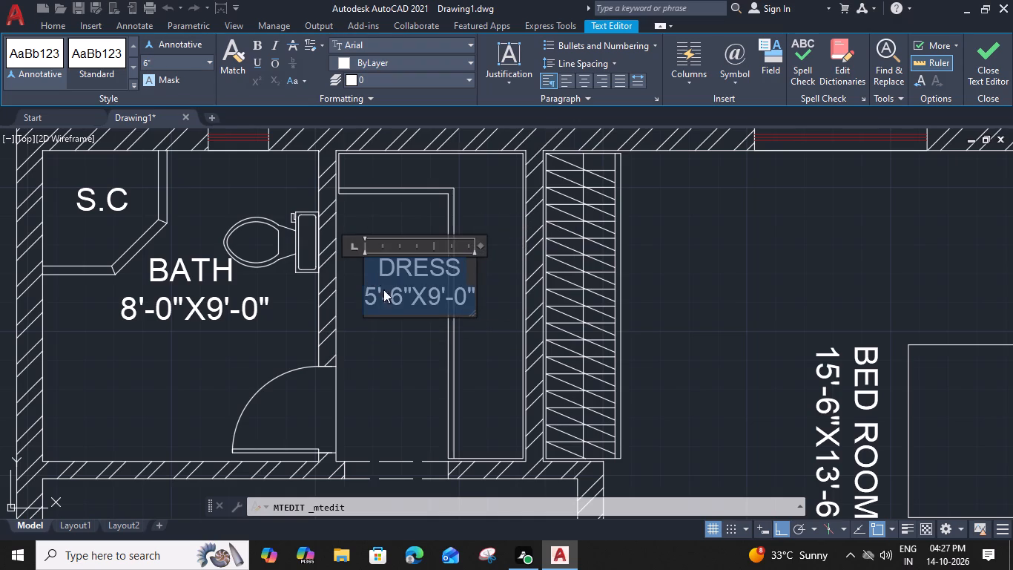
{"action": "left_click", "coordinate": [383, 321]}
Move the DRESS 5'-6"X9'-0" label left into the clear floor area so it no longer overlaps the wardrobe's front edge.
{"action": "left_click", "coordinate": [371, 301]}
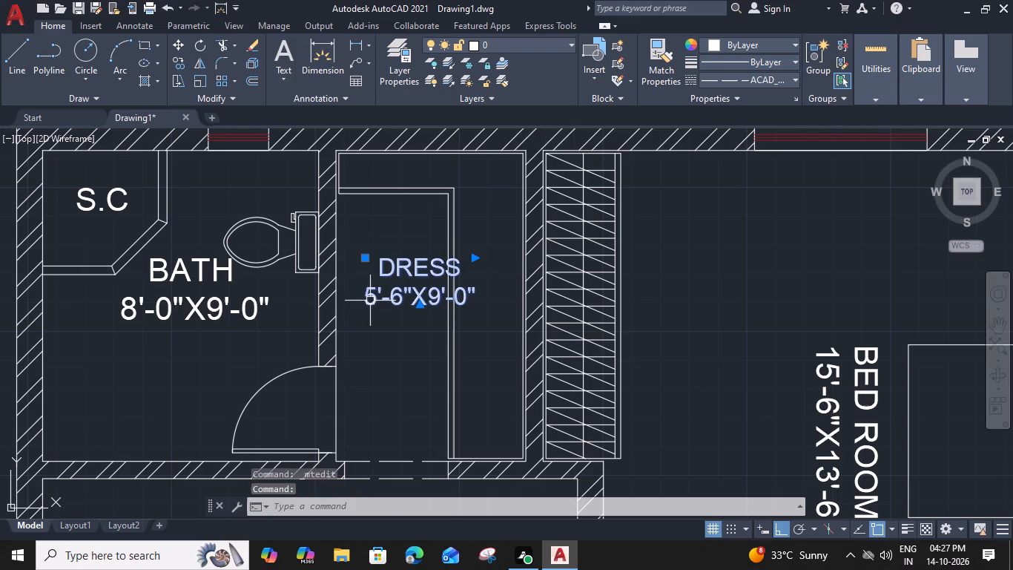
{"action": "type", "text": "M"}
{"action": "key", "text": "space"}
{"action": "left_click", "coordinate": [365, 305]}
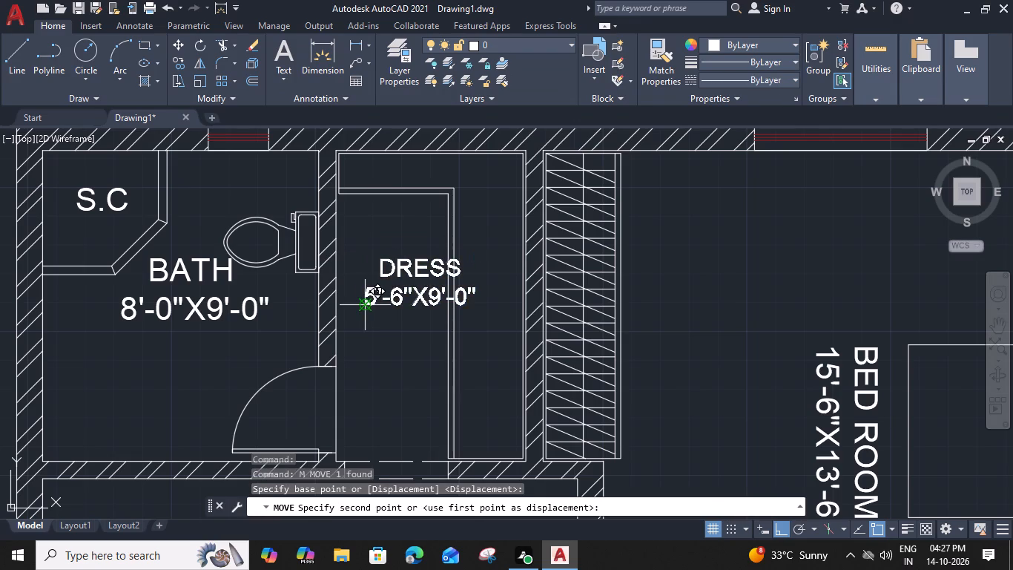
{"action": "scroll", "coordinate": [340, 309], "scroll_direction": "up", "scroll_amount": 2}
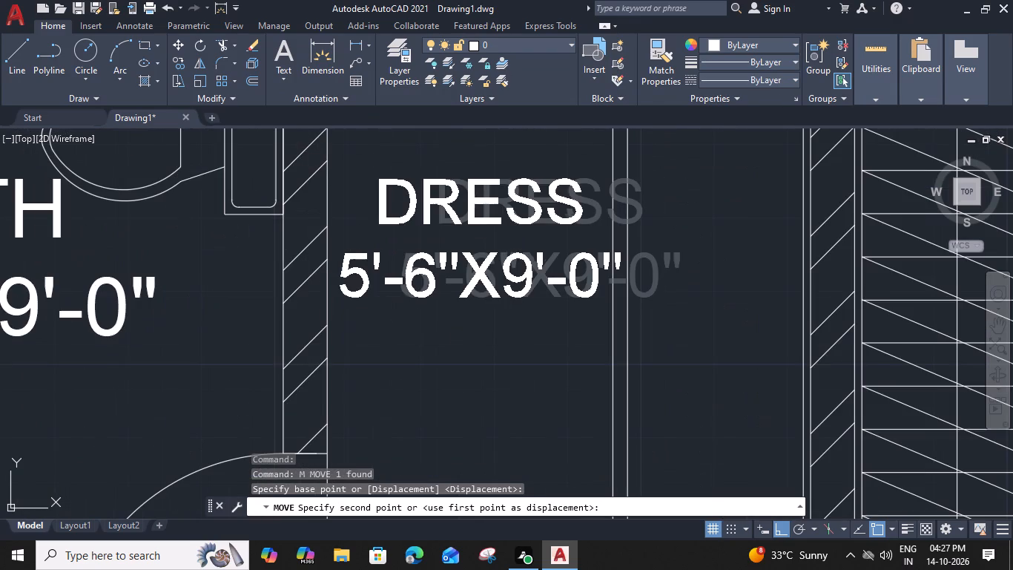
{"action": "left_click", "coordinate": [337, 298]}
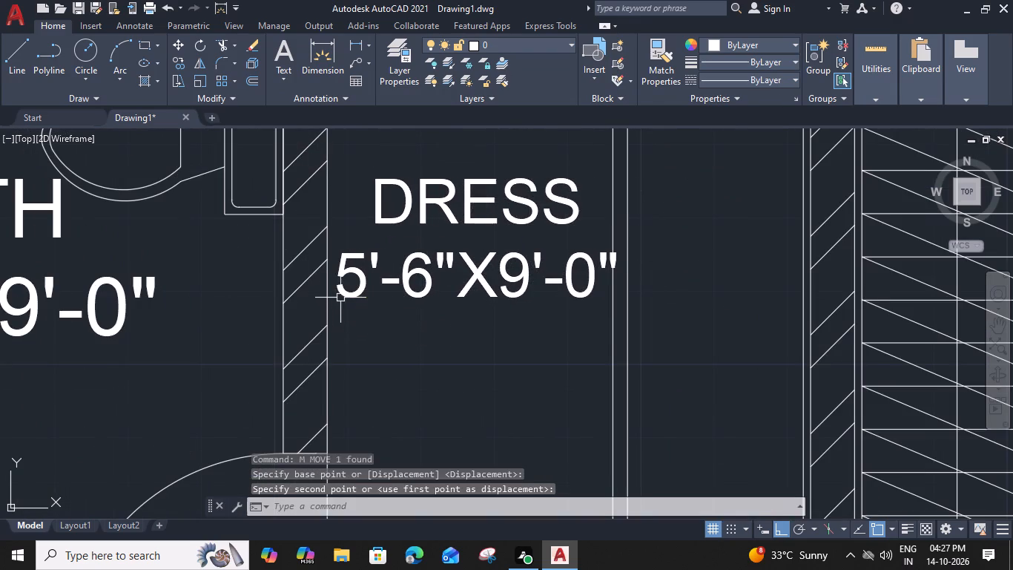
Draw a vertical centre line through the dress wardrobe's long arm, from its bottom edge to its inner top edge.
{"action": "scroll", "coordinate": [400, 299], "scroll_direction": "down", "scroll_amount": 2}
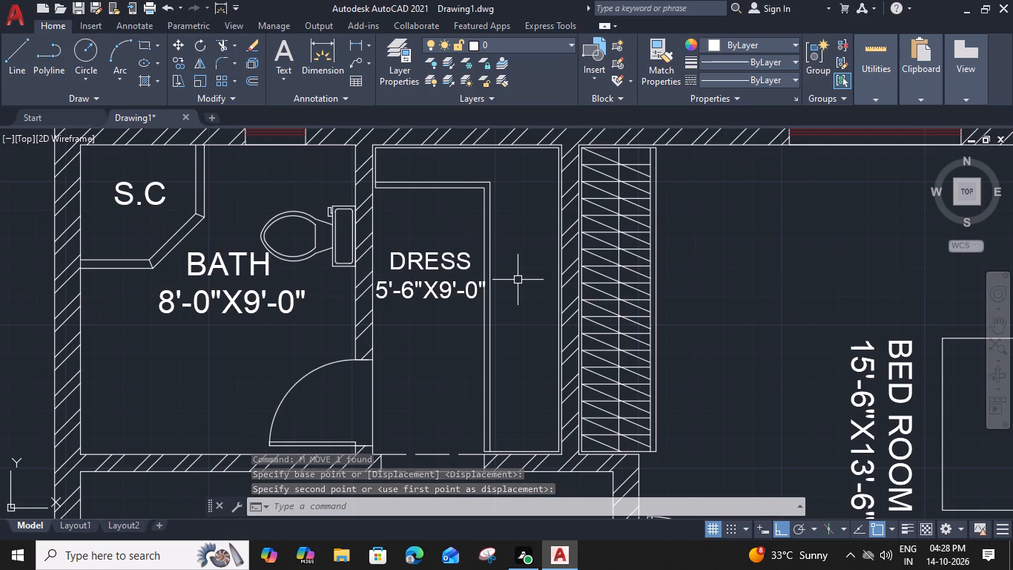
{"action": "type", "text": "L"}
{"action": "key", "text": "space"}
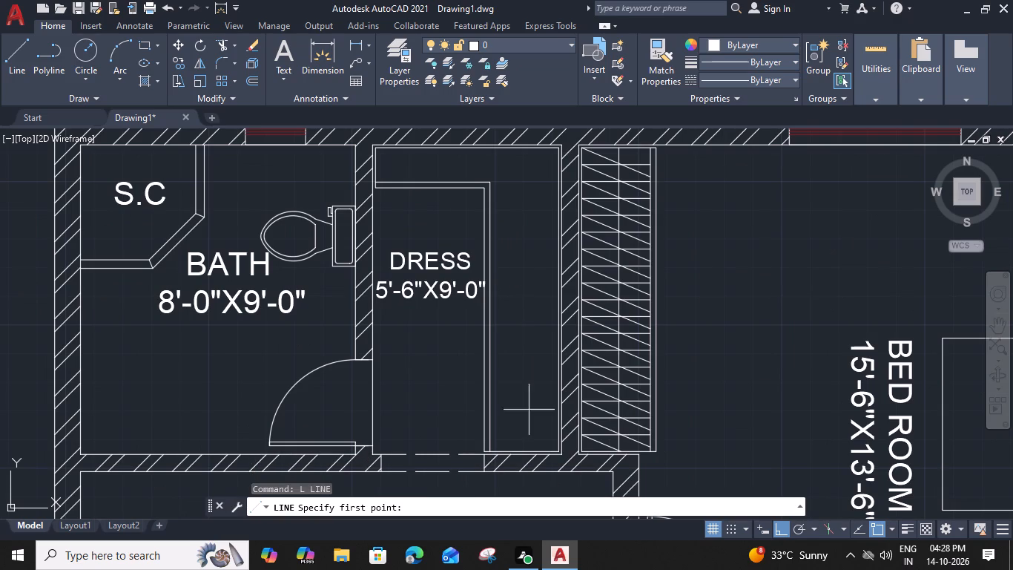
{"action": "left_click", "coordinate": [524, 449]}
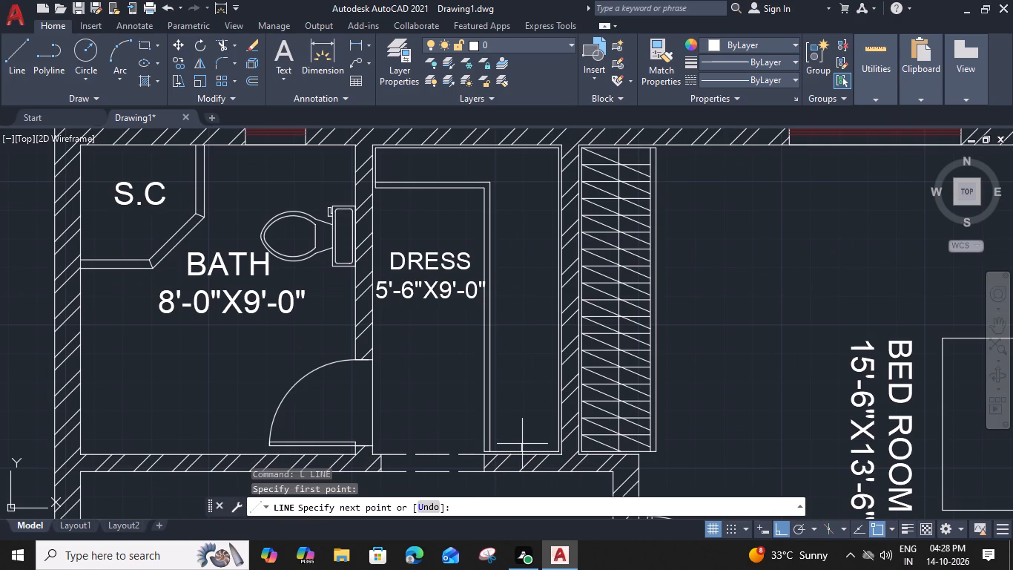
{"action": "middle_click_drag", "start_coordinate": [517, 174], "coordinate": [518, 203]}
{"action": "left_click", "coordinate": [522, 179]}
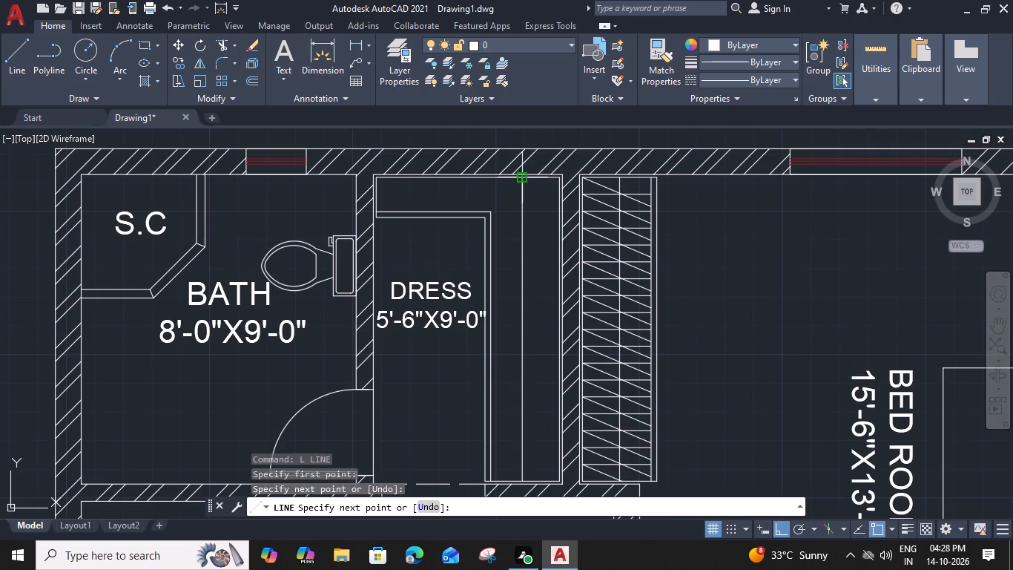
{"action": "key", "text": "Escape"}
Draw a horizontal centre line through the dress wardrobe's top arm, from its left inner edge to its right inner edge.
{"action": "type", "text": "L"}
{"action": "key", "text": "space"}
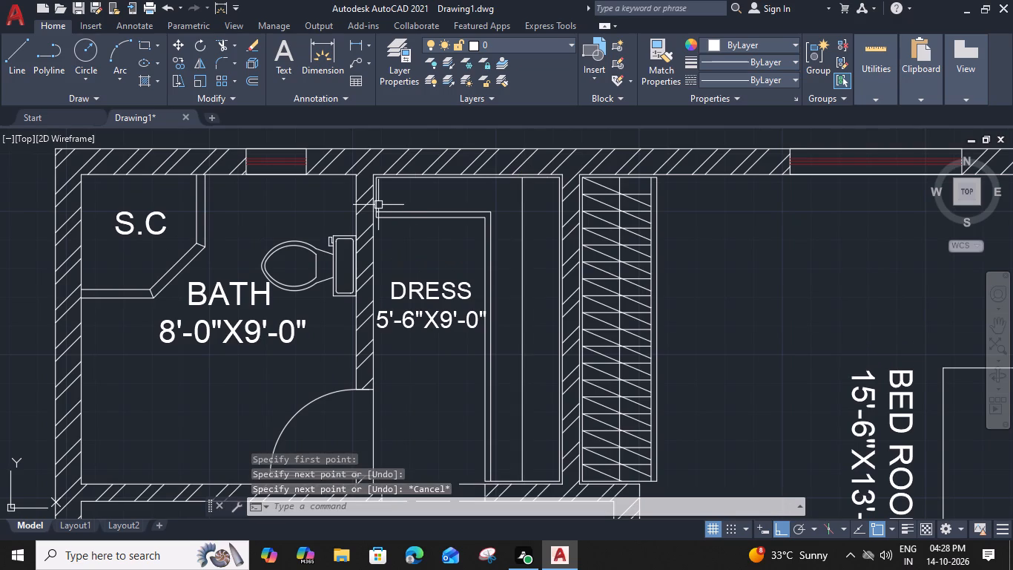
{"action": "scroll", "coordinate": [376, 202], "scroll_direction": "up", "scroll_amount": 1}
{"action": "left_click", "coordinate": [374, 196]}
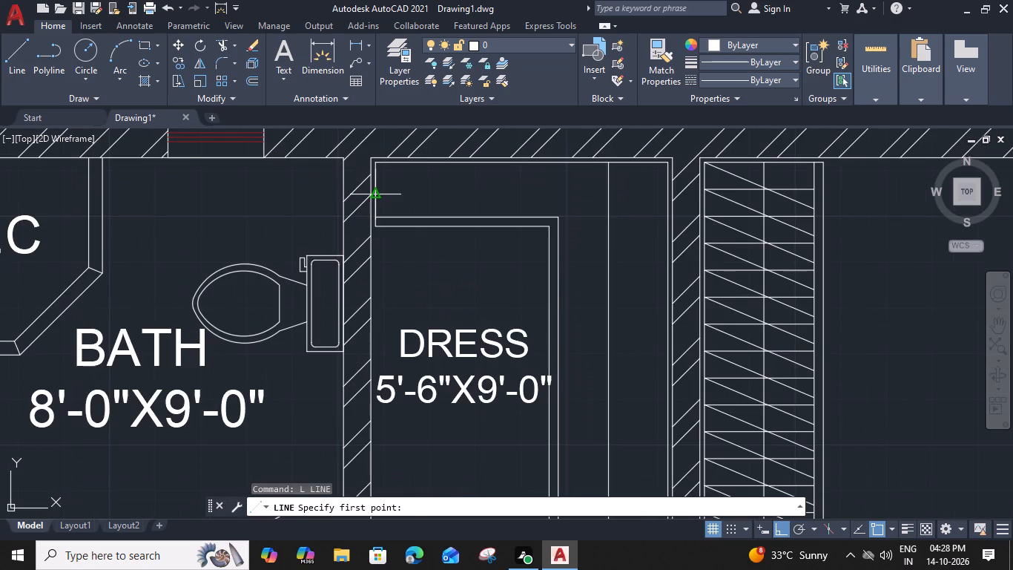
{"action": "left_click", "coordinate": [664, 194]}
{"action": "key", "text": "Escape"}
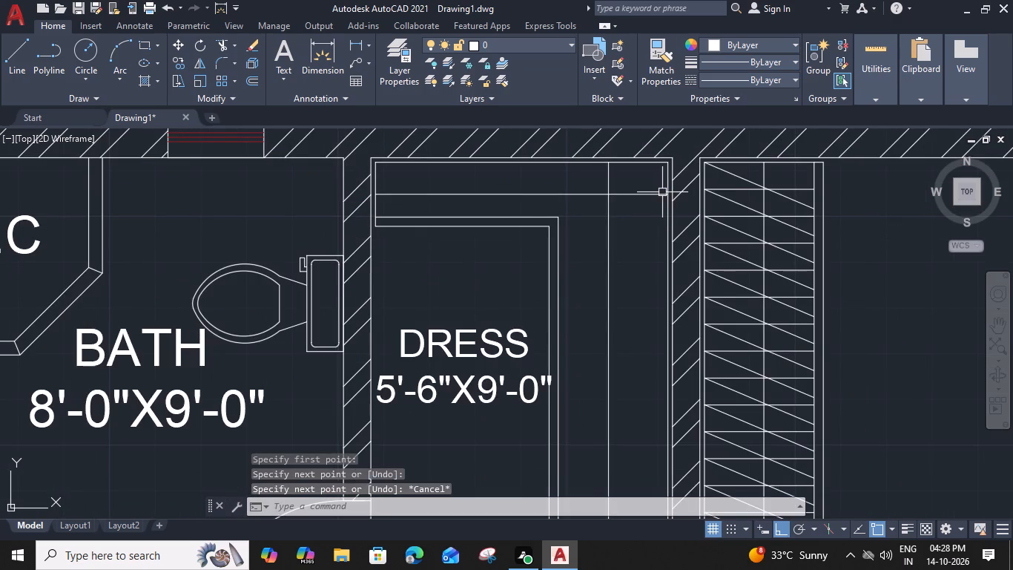
Draw a line sloping up-left from the vertical arm's bottom-right inner corner, plus a horizontal line crossing it between the arm's inner edges.
{"action": "scroll", "coordinate": [622, 337], "scroll_direction": "down", "scroll_amount": 1}
{"action": "middle_click_drag", "start_coordinate": [622, 341], "coordinate": [579, 234]}
{"action": "key", "text": "l"}
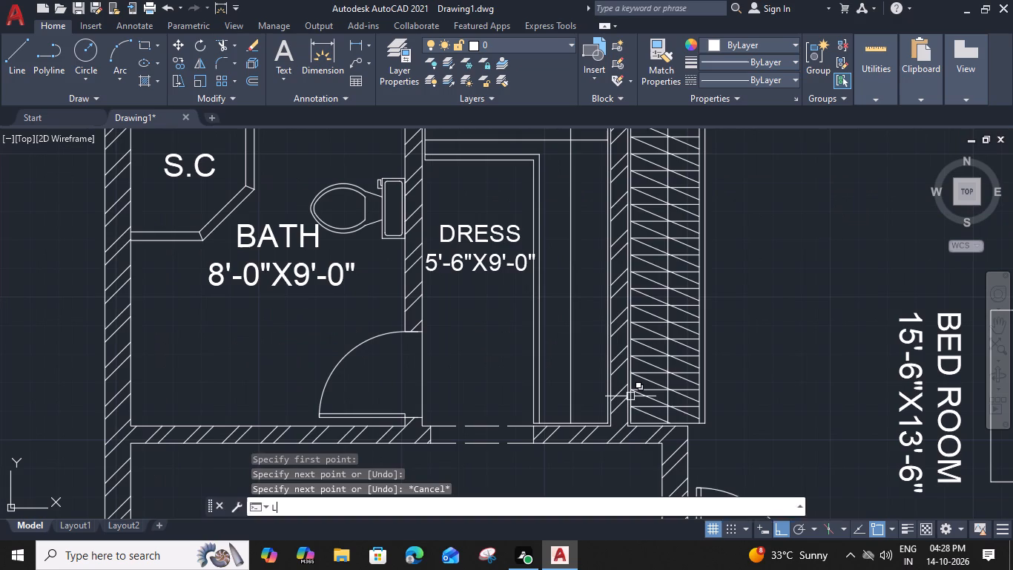
{"action": "key", "text": "space"}
{"action": "scroll", "coordinate": [618, 432], "scroll_direction": "up", "scroll_amount": 2}
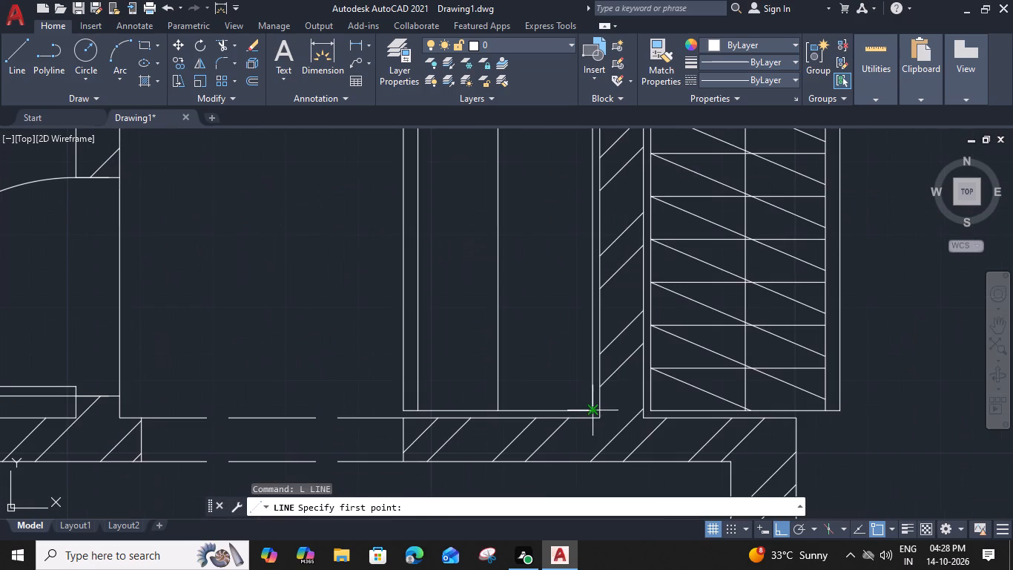
{"action": "left_click", "coordinate": [591, 410]}
{"action": "left_click", "coordinate": [417, 316]}
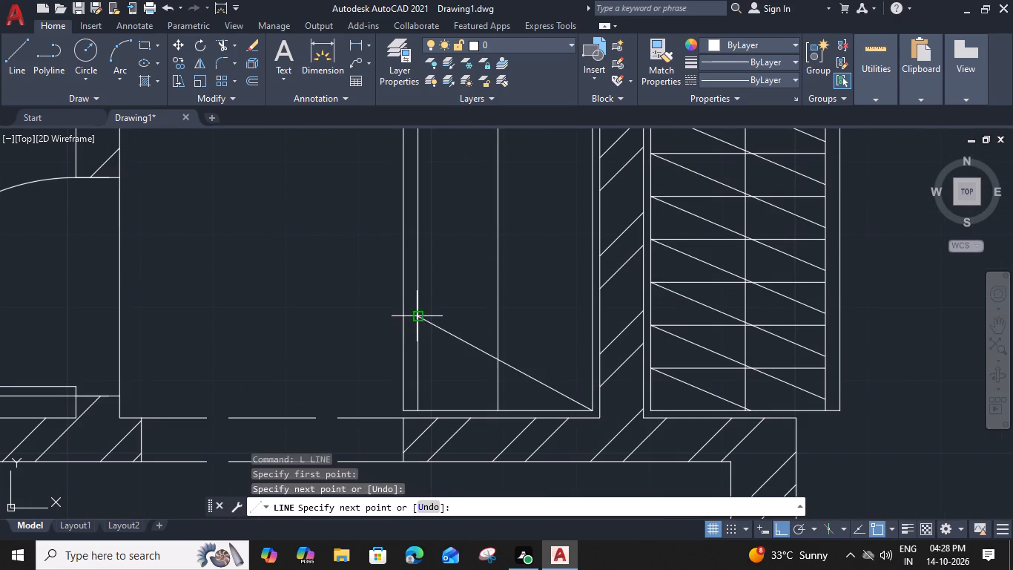
{"action": "key", "text": "Escape"}
{"action": "type", "text": "L"}
{"action": "key", "text": "space"}
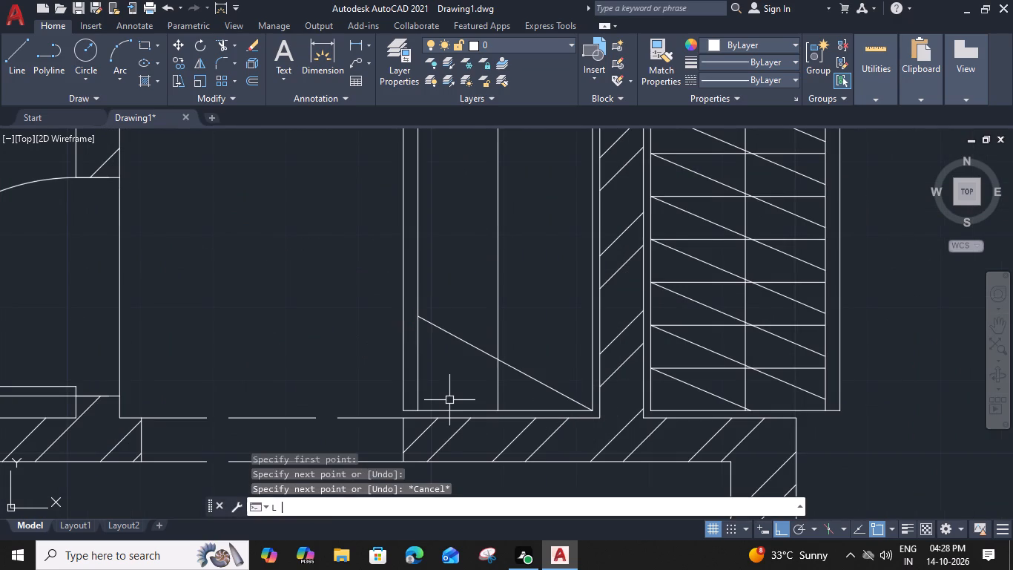
{"action": "left_click", "coordinate": [417, 372]}
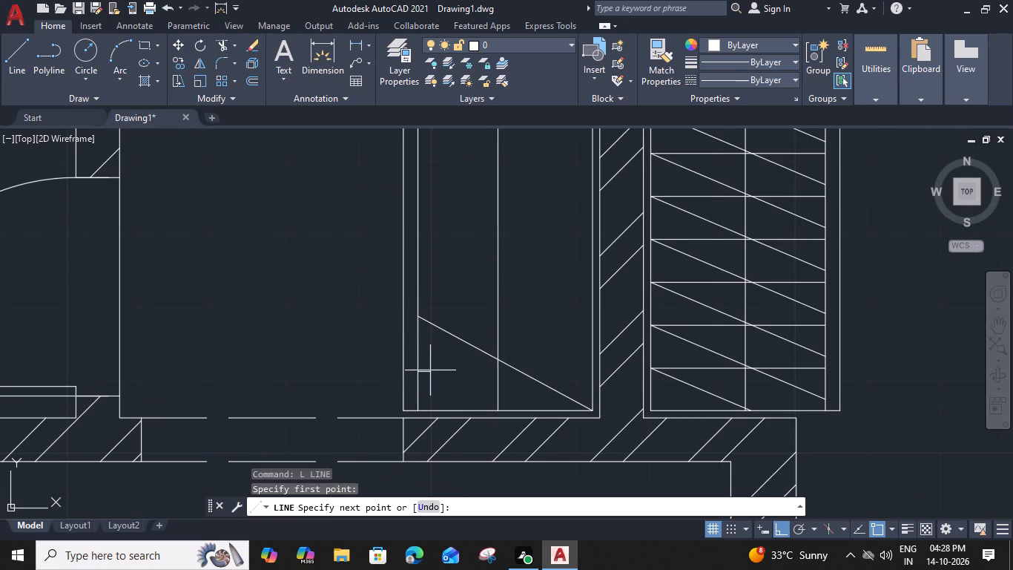
{"action": "left_click", "coordinate": [592, 371]}
{"action": "key", "text": "Escape"}
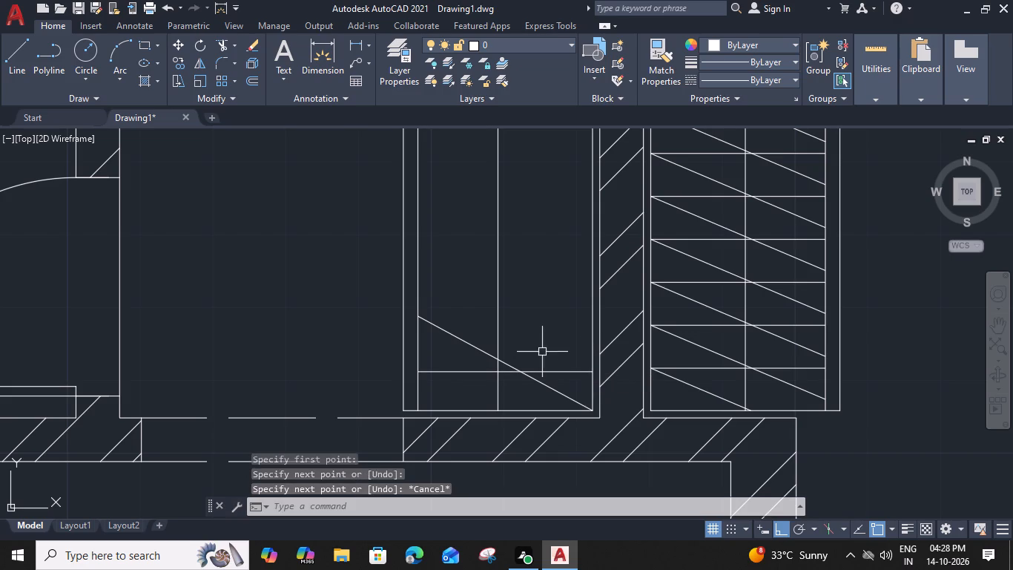
Copy the crossing pair five times up the dress wardrobe's vertical arm, spaced by the corner-to-horizontal-line distance.
{"action": "left_click", "coordinate": [541, 351]}
{"action": "left_click_drag", "start_coordinate": [532, 383], "coordinate": [525, 388]}
{"action": "type", "text": "CO"}
{"action": "key", "text": "space"}
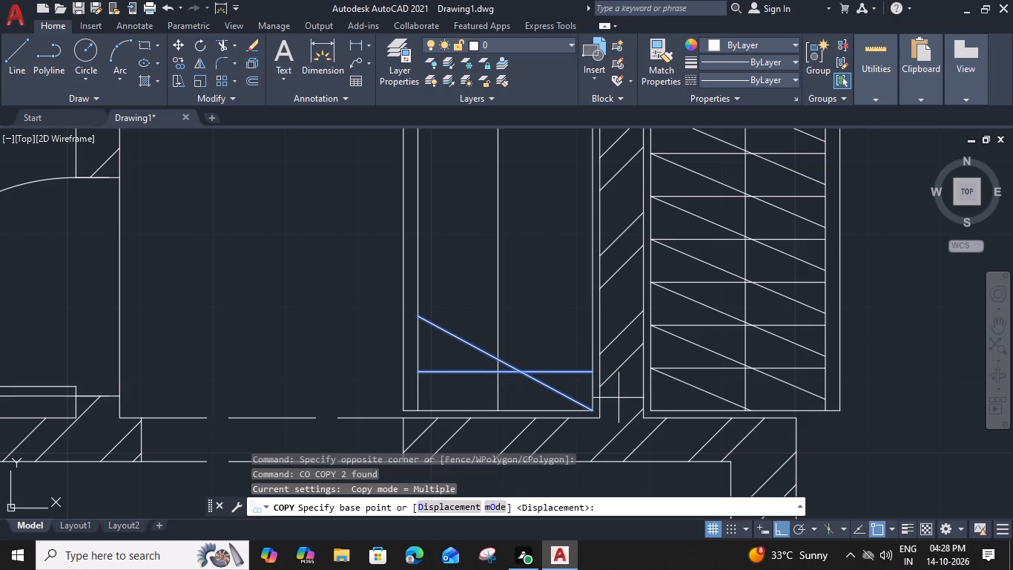
{"action": "left_click", "coordinate": [592, 409]}
{"action": "left_click", "coordinate": [592, 376]}
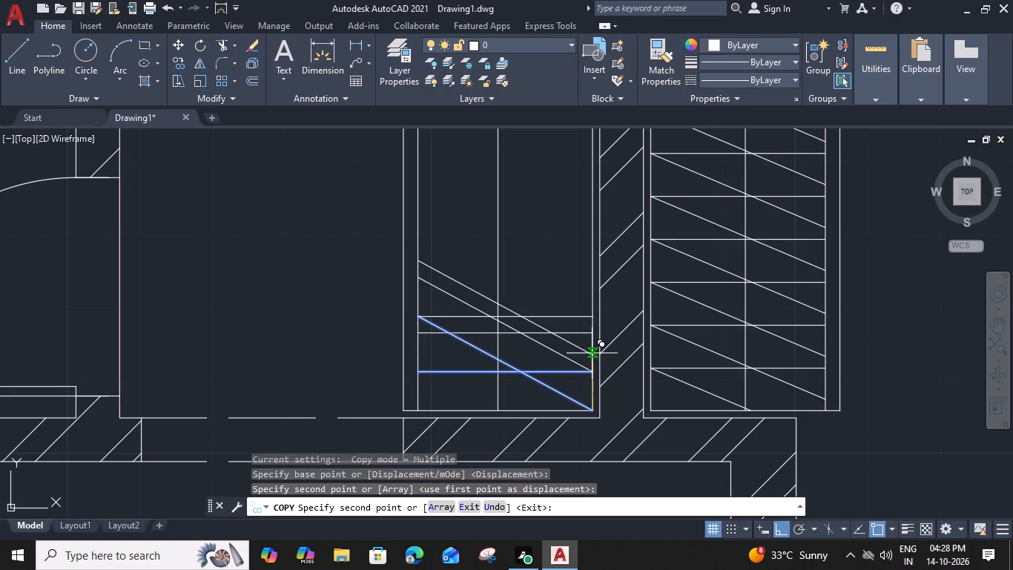
{"action": "left_click", "coordinate": [592, 335]}
{"action": "left_click", "coordinate": [592, 292]}
{"action": "middle_click_drag", "start_coordinate": [592, 292], "coordinate": [595, 335]}
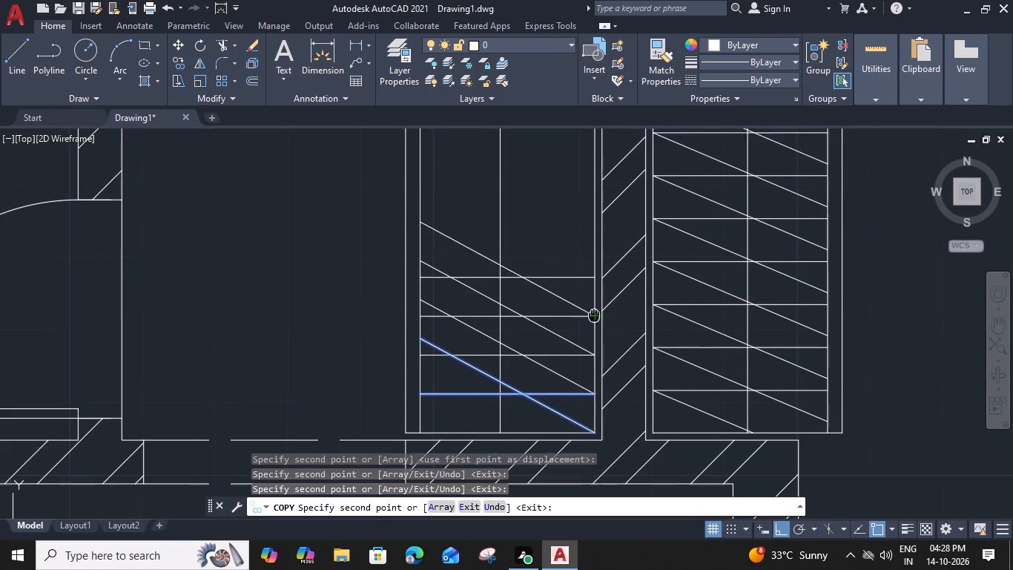
{"action": "middle_click_drag", "start_coordinate": [595, 335], "coordinate": [596, 398]}
{"action": "left_click", "coordinate": [595, 361]}
{"action": "left_click", "coordinate": [598, 323]}
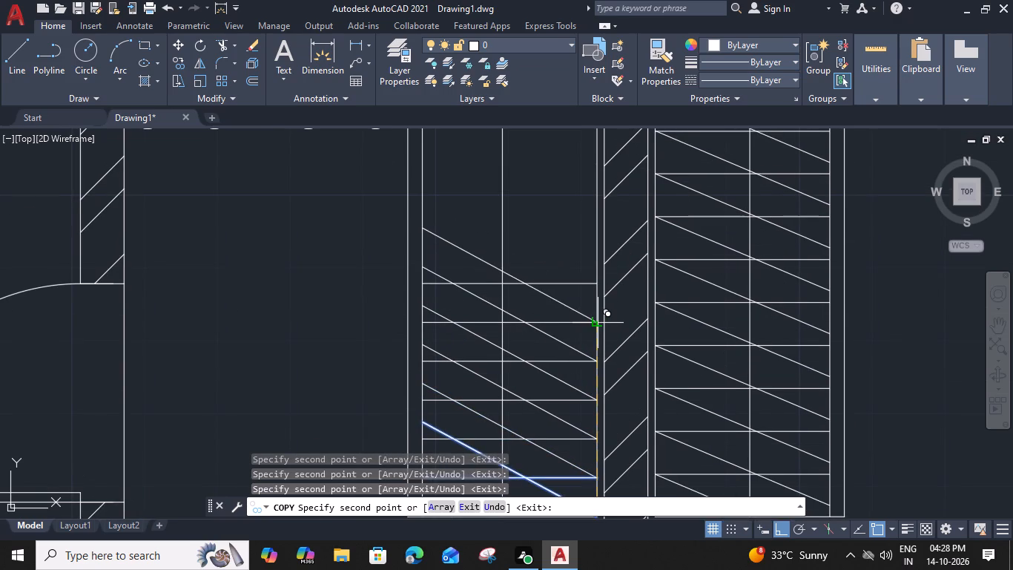
Stack another six copies of the crossing pair up the vertical arm at the same spacing.
{"action": "middle_click_drag", "start_coordinate": [598, 323], "coordinate": [595, 390]}
{"action": "left_click", "coordinate": [595, 351]}
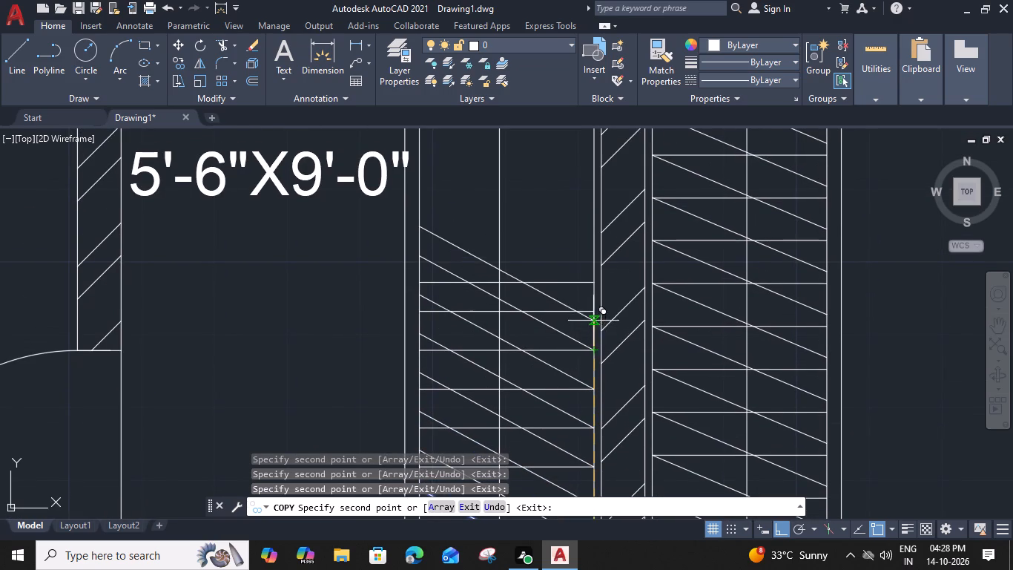
{"action": "left_click", "coordinate": [597, 314]}
{"action": "middle_click_drag", "start_coordinate": [597, 314], "coordinate": [598, 406]}
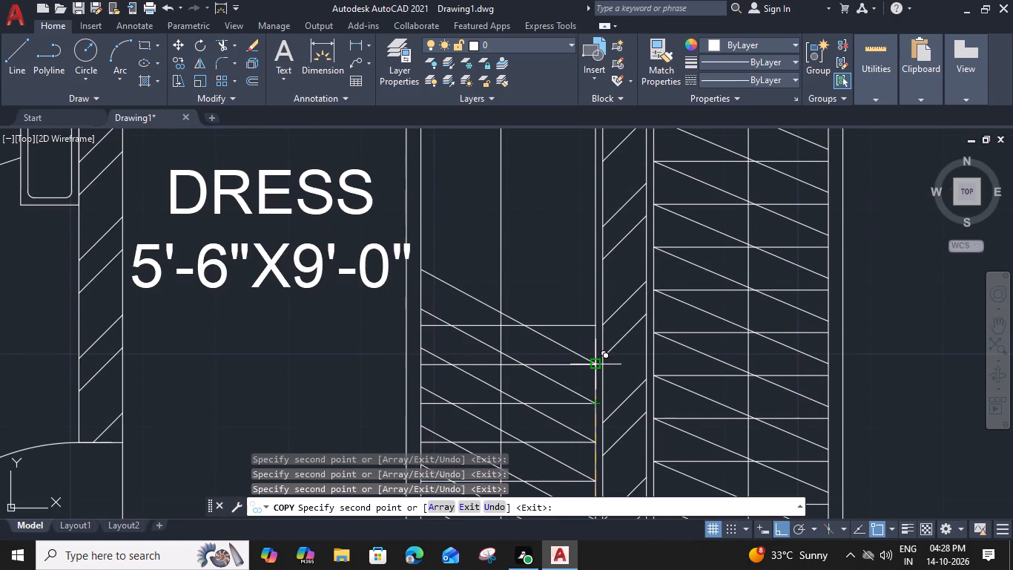
{"action": "left_click", "coordinate": [595, 367]}
{"action": "left_click", "coordinate": [595, 329]}
{"action": "middle_click_drag", "start_coordinate": [595, 329], "coordinate": [595, 418]}
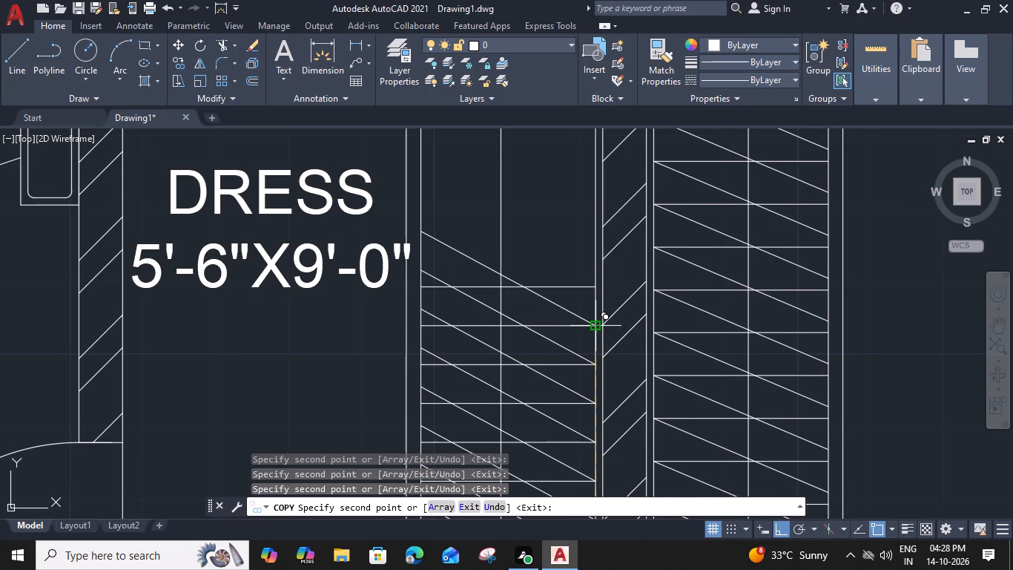
{"action": "left_click", "coordinate": [595, 376]}
{"action": "left_click", "coordinate": [597, 335]}
Stack seven more copies of the crossing pair at the same spacing up to the wardrobe's top edge and finish copying.
{"action": "middle_click_drag", "start_coordinate": [597, 335], "coordinate": [595, 354]}
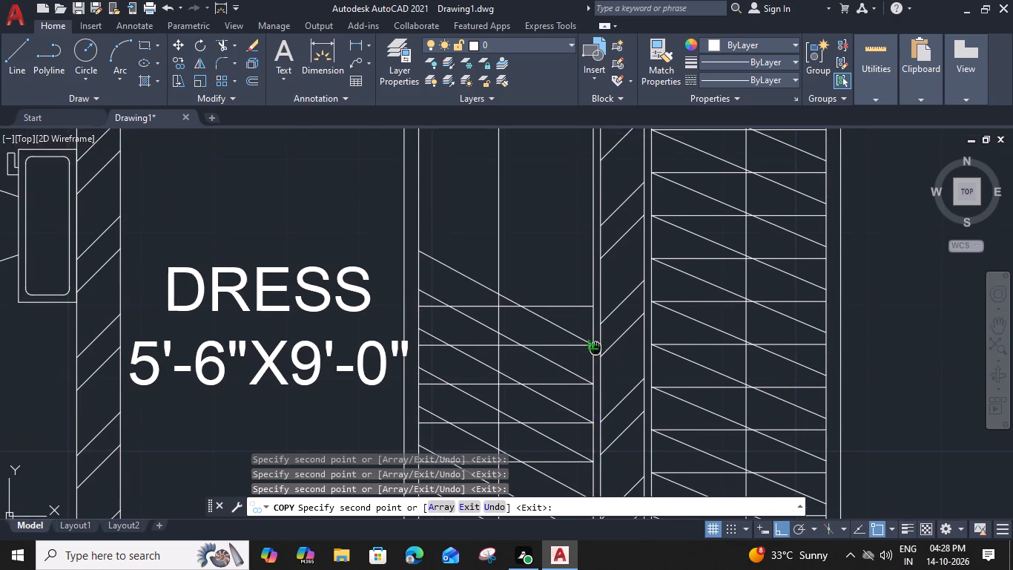
{"action": "middle_click_drag", "start_coordinate": [595, 354], "coordinate": [595, 418]}
{"action": "left_click", "coordinate": [595, 375]}
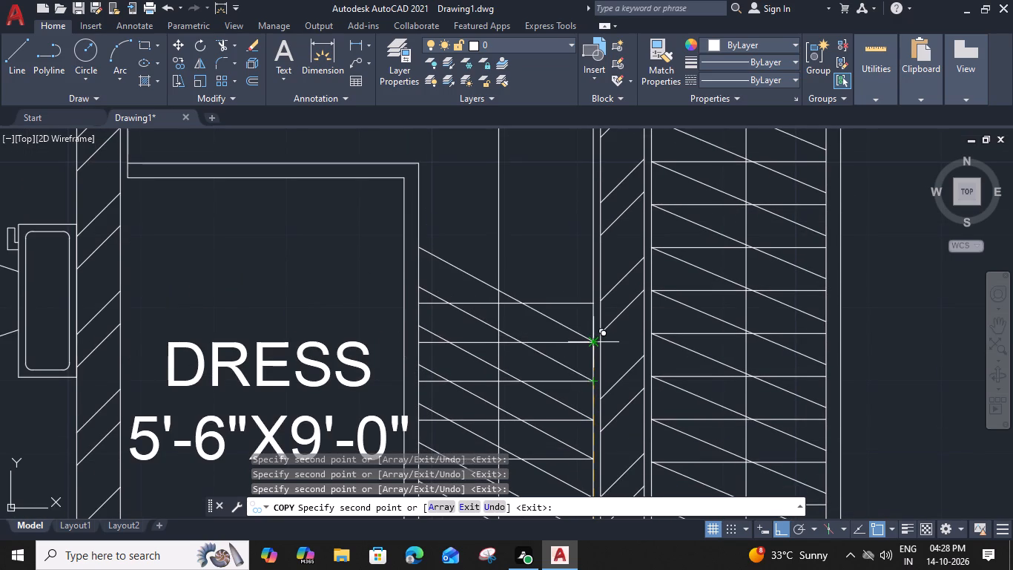
{"action": "left_click", "coordinate": [591, 344]}
{"action": "middle_click_drag", "start_coordinate": [591, 344], "coordinate": [592, 445]}
{"action": "left_click", "coordinate": [593, 407]}
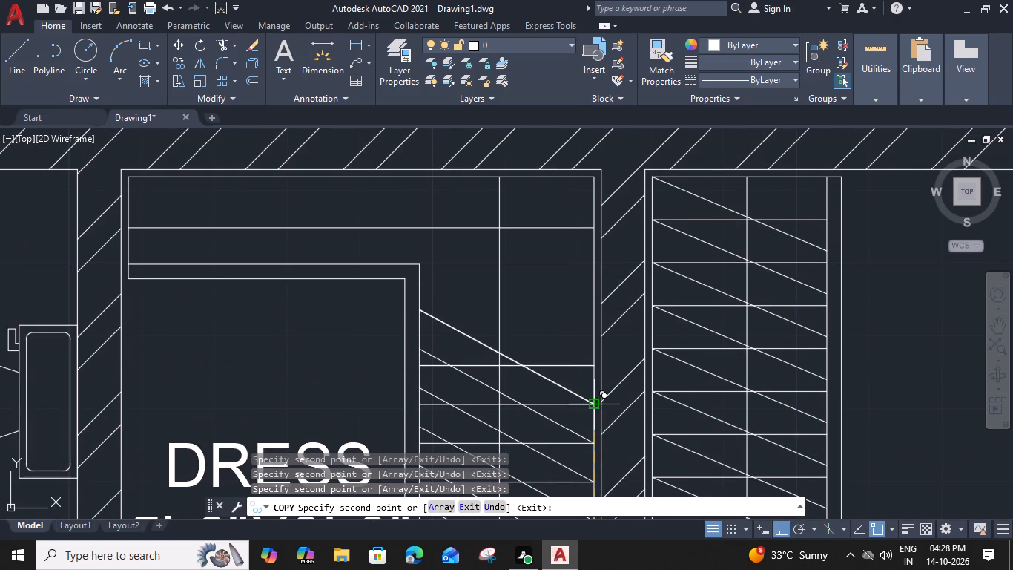
{"action": "left_click", "coordinate": [595, 366]}
{"action": "middle_click_drag", "start_coordinate": [595, 366], "coordinate": [595, 421]}
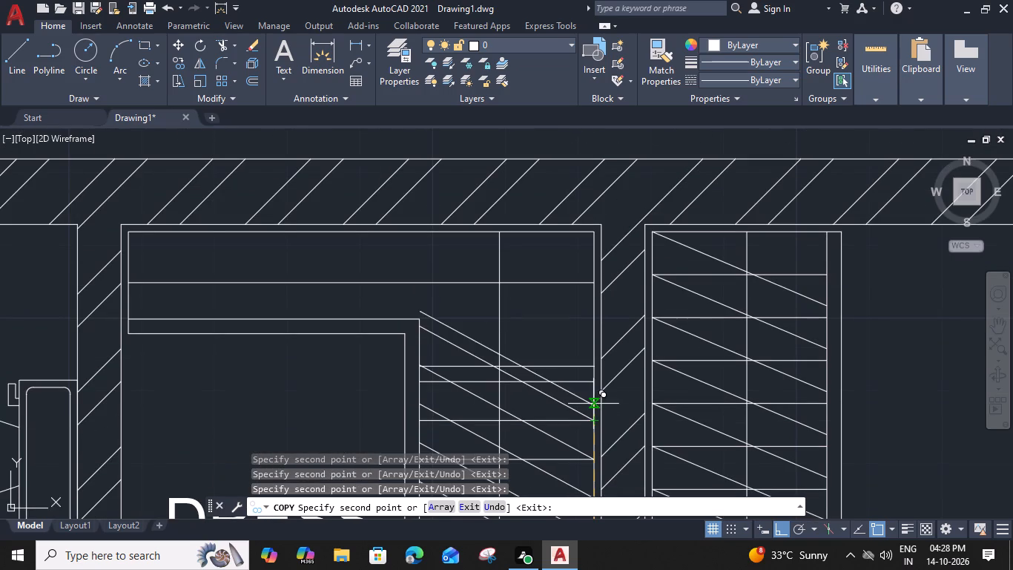
{"action": "left_click", "coordinate": [593, 381]}
{"action": "left_click", "coordinate": [594, 343]}
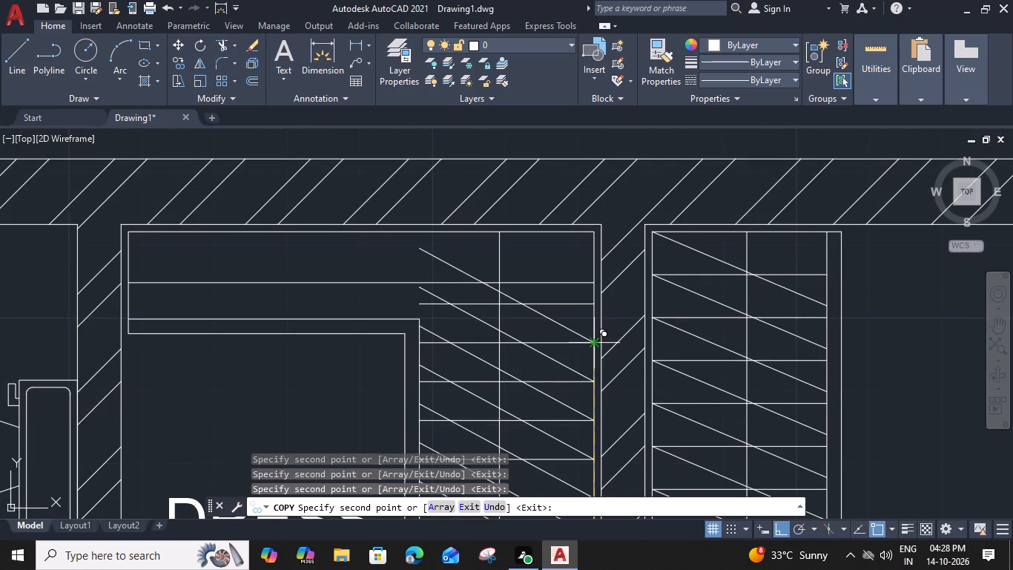
{"action": "middle_click_drag", "start_coordinate": [594, 343], "coordinate": [595, 419]}
{"action": "left_click", "coordinate": [593, 380]}
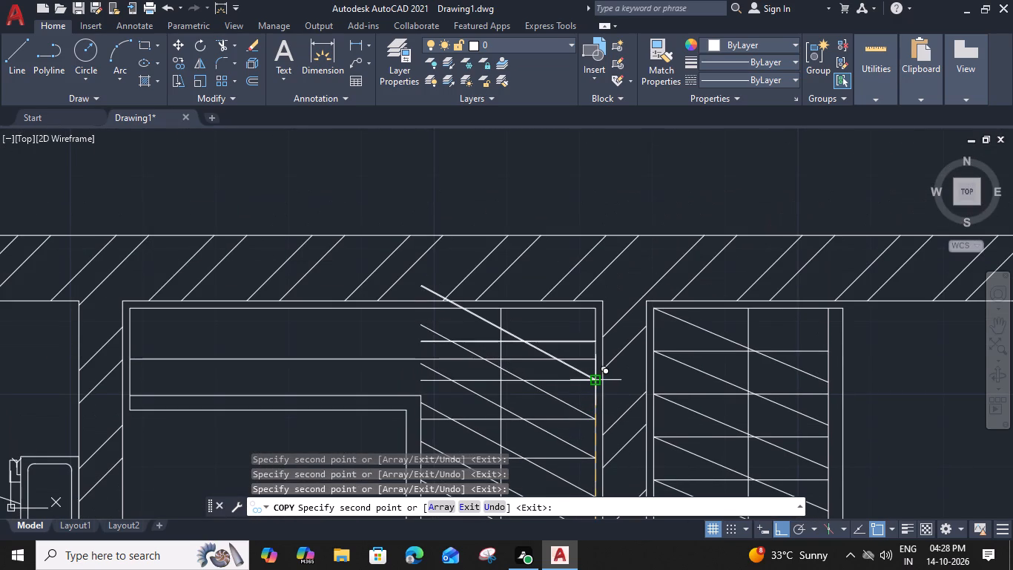
{"action": "key", "text": "Escape"}
Trim the topmost sloping line between the wardrobe's top edge and the wall, and erase its leftover piece in the wall hatch.
{"action": "type", "text": "TR"}
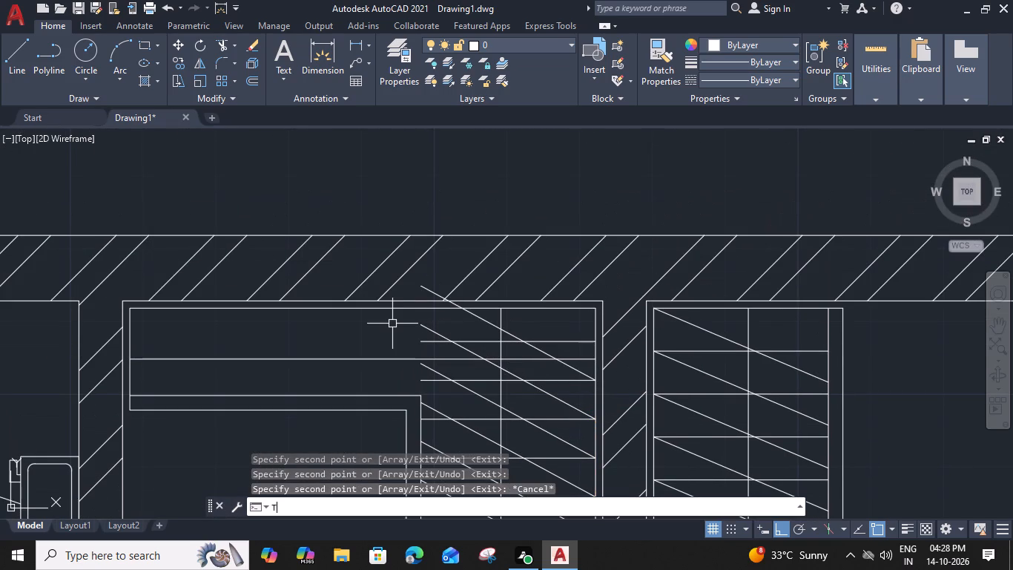
{"action": "key", "text": "space"}
{"action": "scroll", "coordinate": [432, 307], "scroll_direction": "up", "scroll_amount": 3}
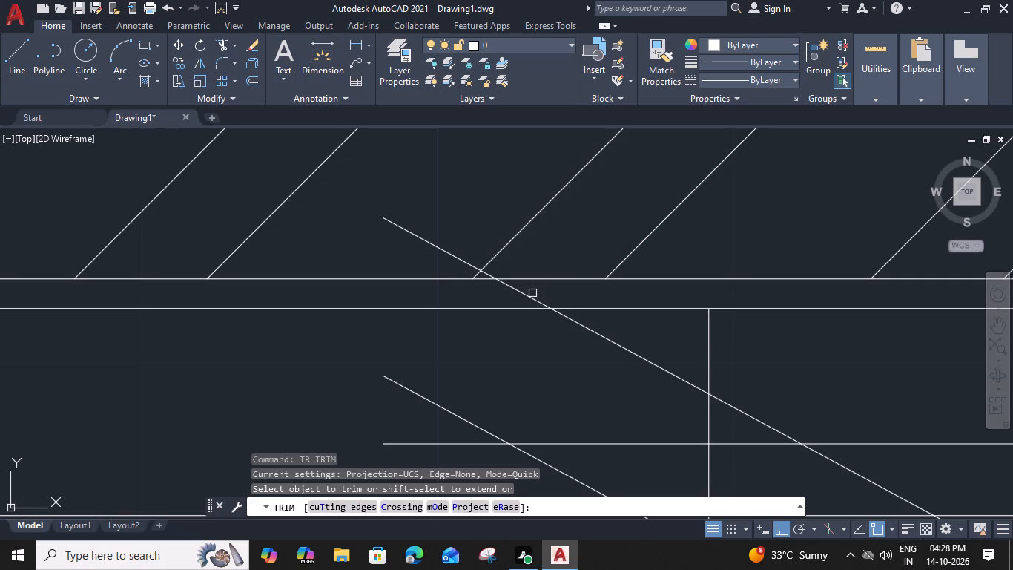
{"action": "left_click", "coordinate": [532, 293]}
{"action": "key", "text": "Escape"}
{"action": "left_click", "coordinate": [415, 236]}
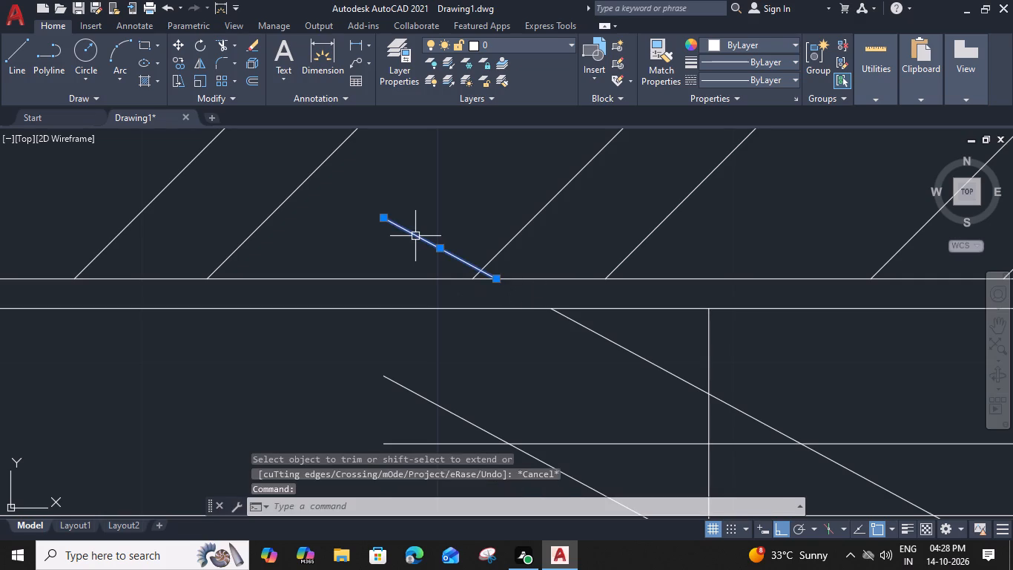
{"action": "key", "text": "Delete"}
{"action": "scroll", "coordinate": [405, 302], "scroll_direction": "down", "scroll_amount": 4}
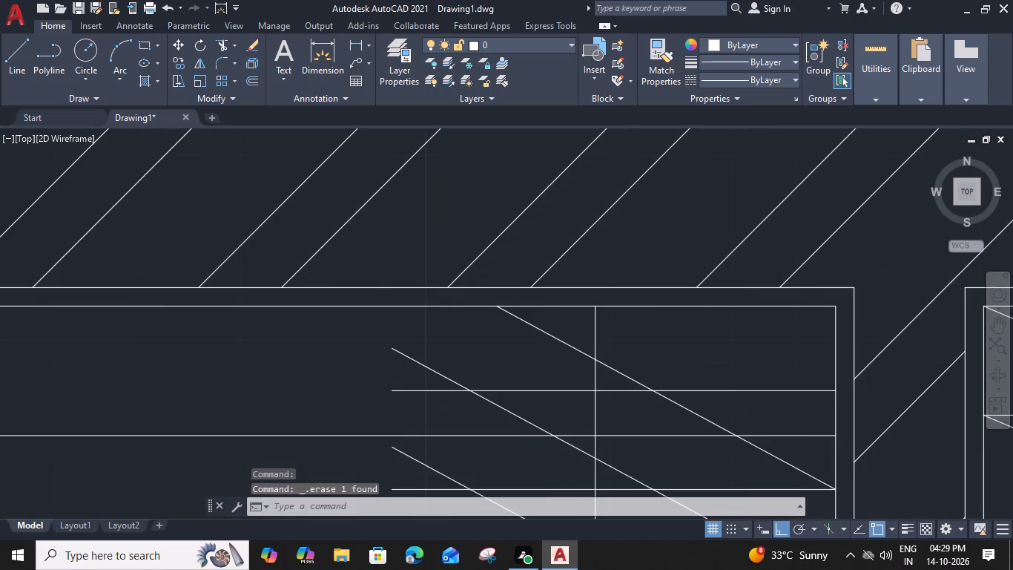
{"action": "scroll", "coordinate": [380, 364], "scroll_direction": "down", "scroll_amount": 1}
{"action": "middle_click_drag", "start_coordinate": [380, 364], "coordinate": [436, 337]}
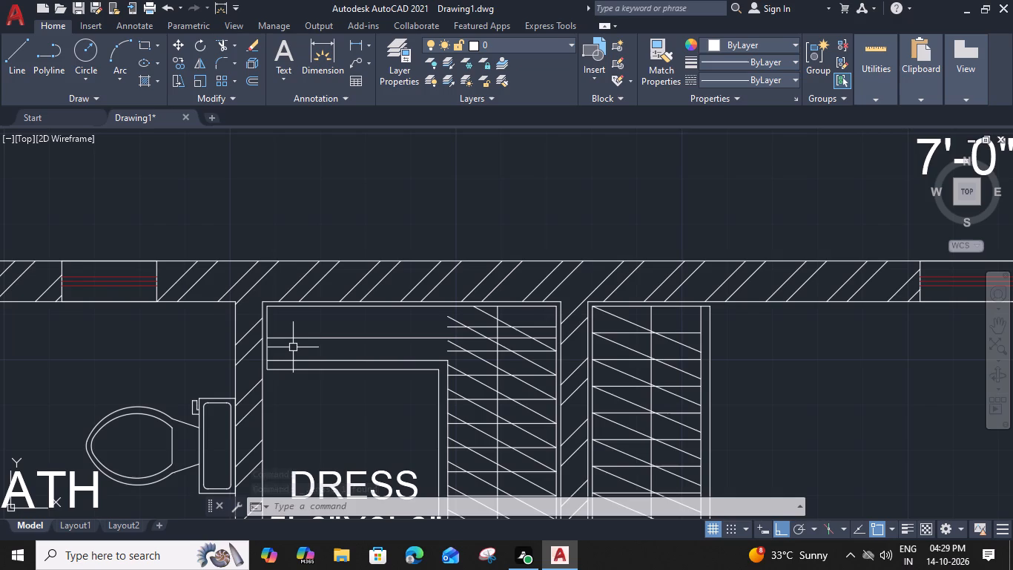
Draw a sloping line from the dress wardrobe's top-left inner corner to the horizontal arm's lower edge, plus a vertical line crossing it.
{"action": "type", "text": "L"}
{"action": "key", "text": "space"}
{"action": "scroll", "coordinate": [293, 347], "scroll_direction": "up", "scroll_amount": 2}
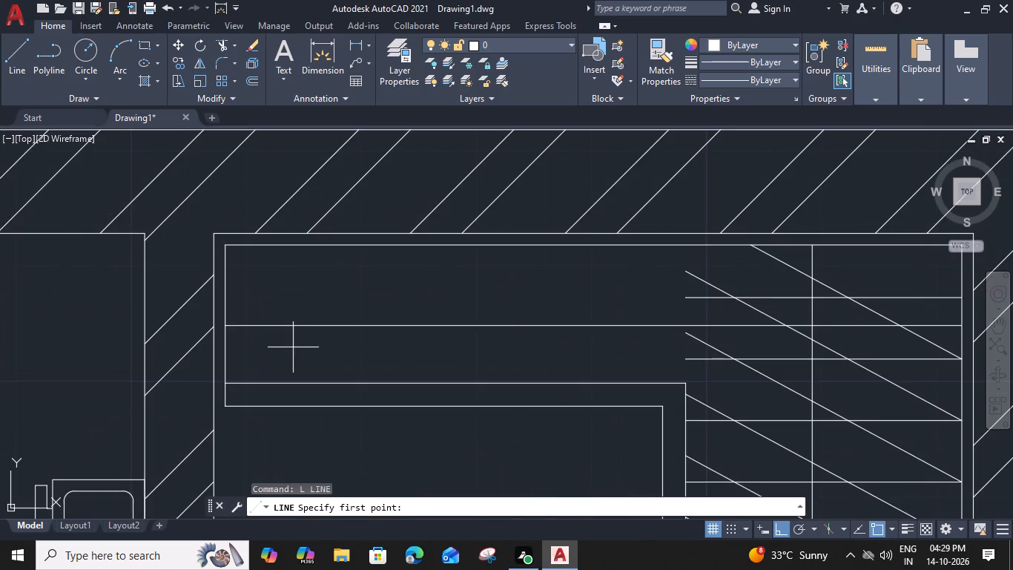
{"action": "left_click", "coordinate": [226, 247]}
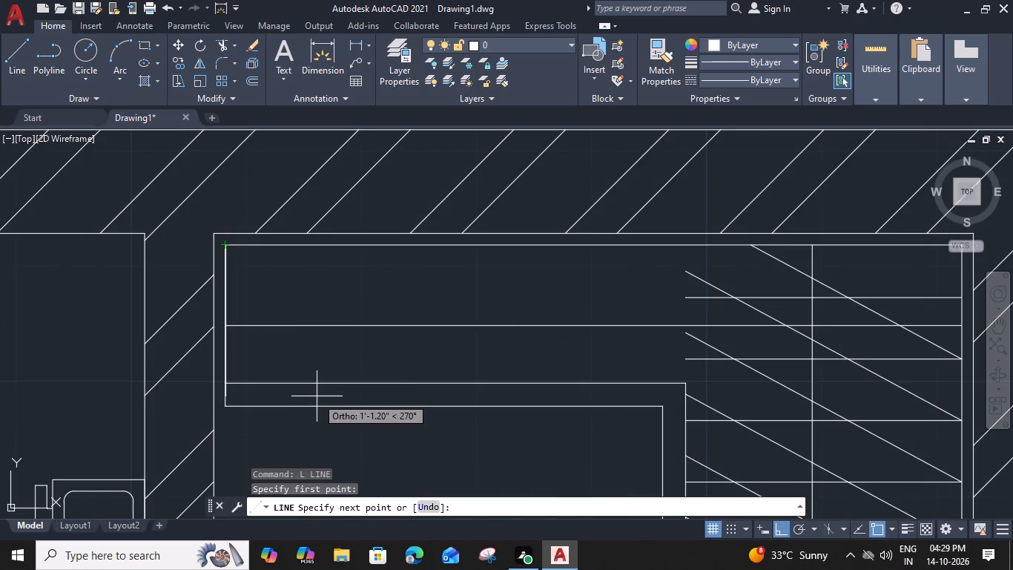
{"action": "left_click", "coordinate": [305, 383]}
{"action": "key", "text": "space"}
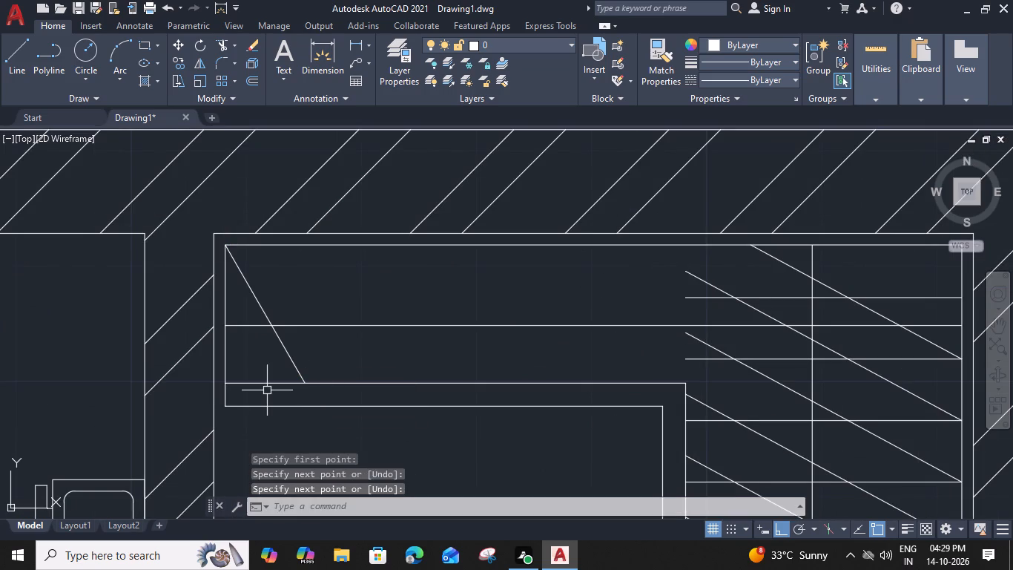
{"action": "type", "text": "L"}
{"action": "key", "text": "space"}
{"action": "left_click", "coordinate": [259, 384]}
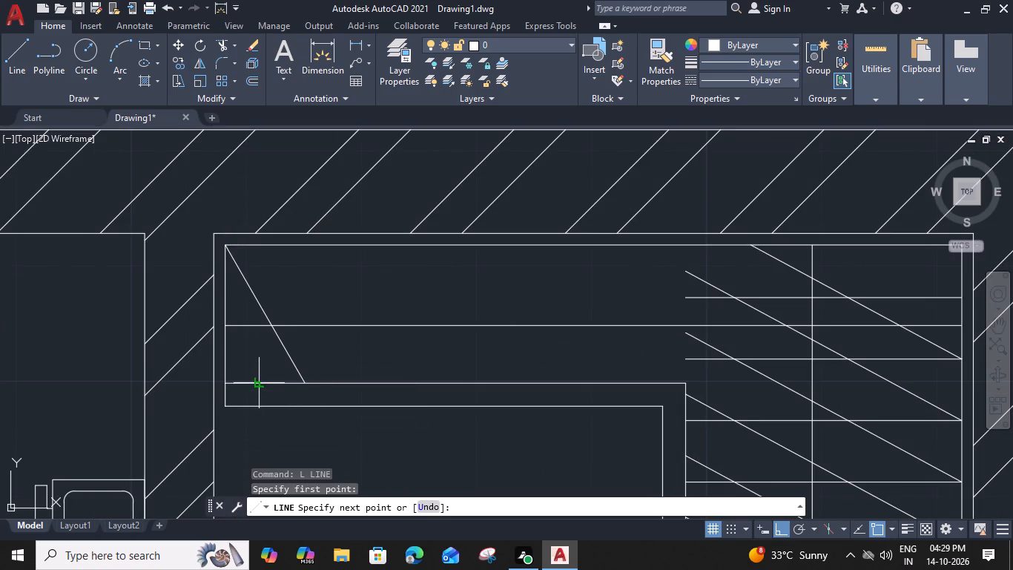
{"action": "left_click", "coordinate": [260, 249]}
{"action": "key", "text": "Escape"}
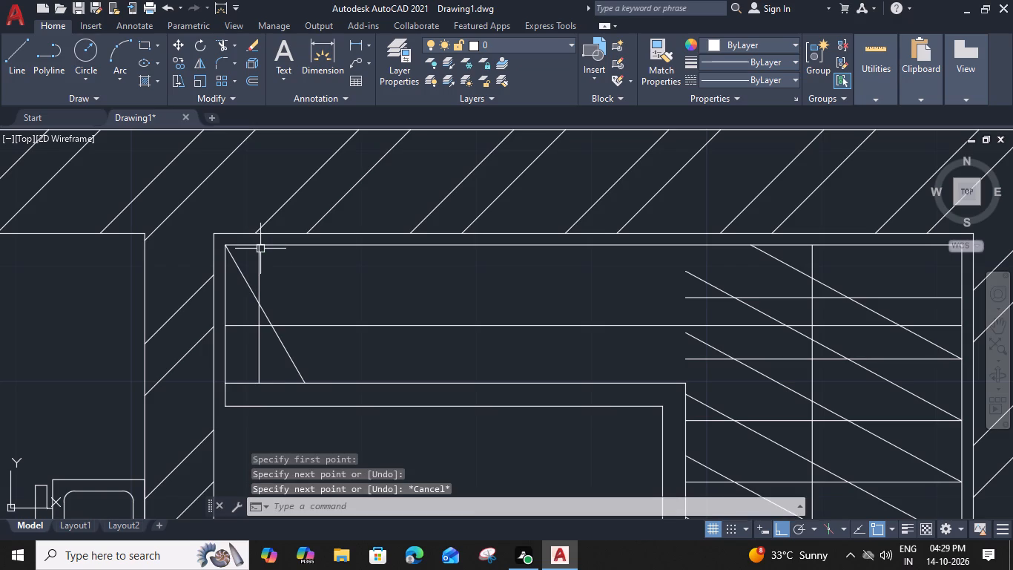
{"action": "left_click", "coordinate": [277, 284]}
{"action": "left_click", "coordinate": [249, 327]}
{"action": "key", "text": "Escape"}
Copy the new crossing pair six times rightward along the horizontal arm, spaced by the corner-to-vertical-line distance.
{"action": "left_click", "coordinate": [308, 258]}
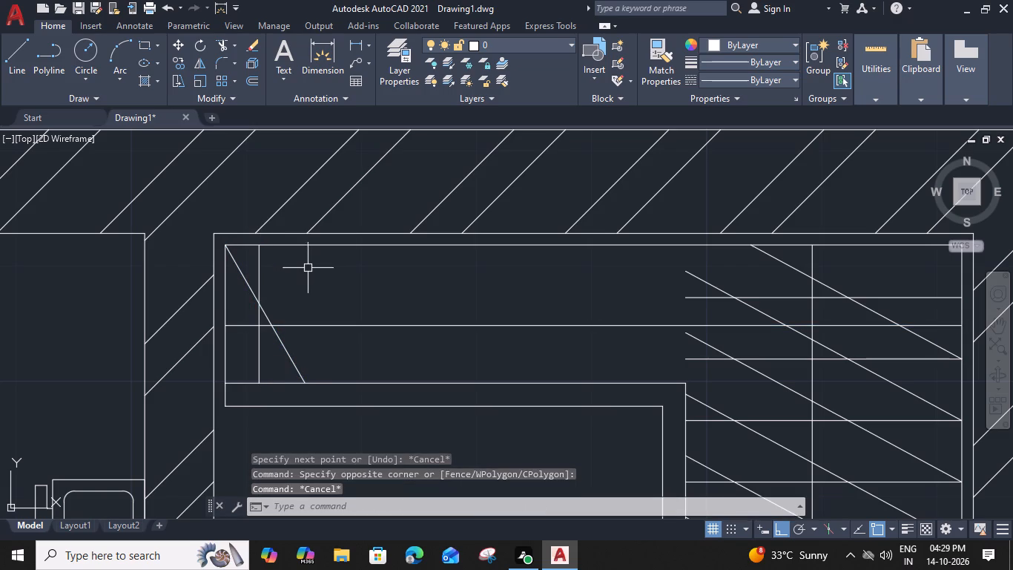
{"action": "left_click", "coordinate": [244, 308]}
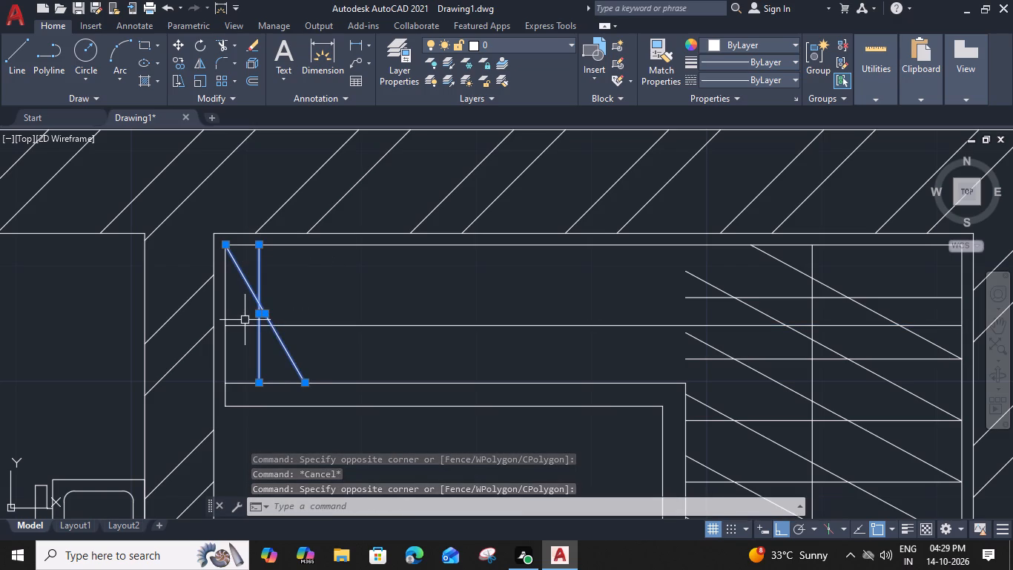
{"action": "type", "text": "CO"}
{"action": "key", "text": "space"}
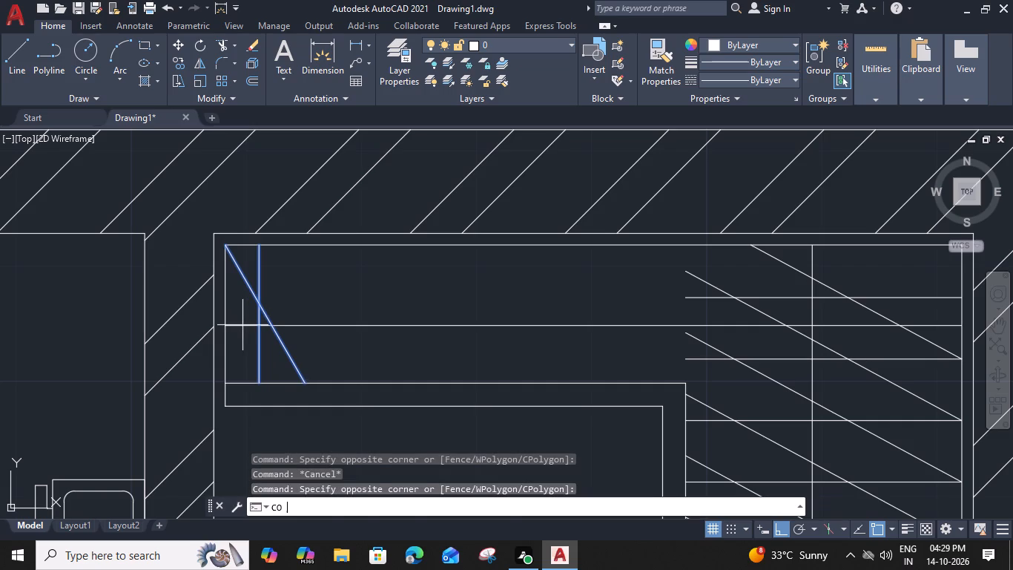
{"action": "left_click", "coordinate": [225, 245]}
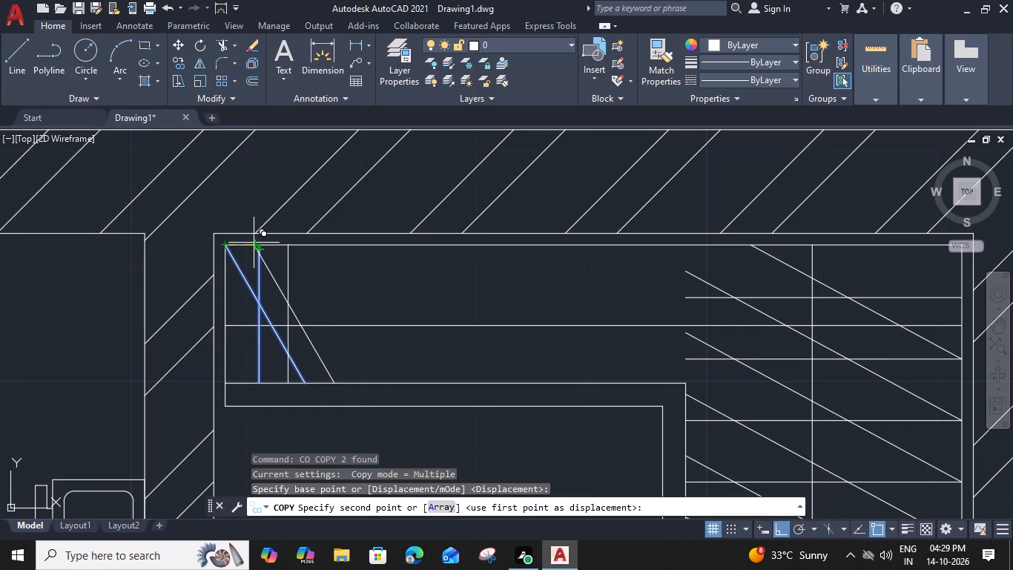
{"action": "left_click", "coordinate": [257, 243]}
{"action": "left_click", "coordinate": [297, 247]}
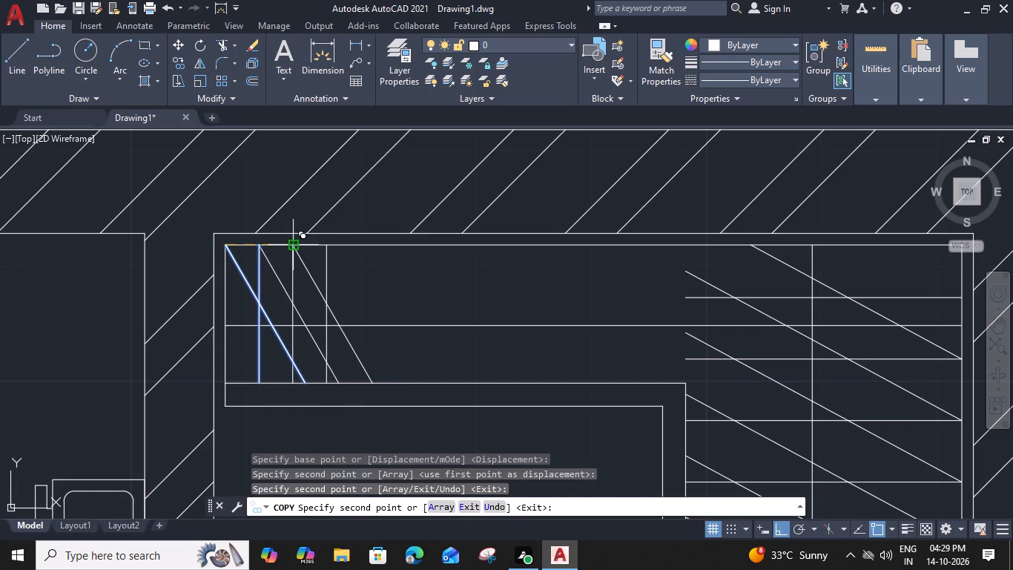
{"action": "left_click", "coordinate": [323, 246]}
{"action": "left_click", "coordinate": [357, 246]}
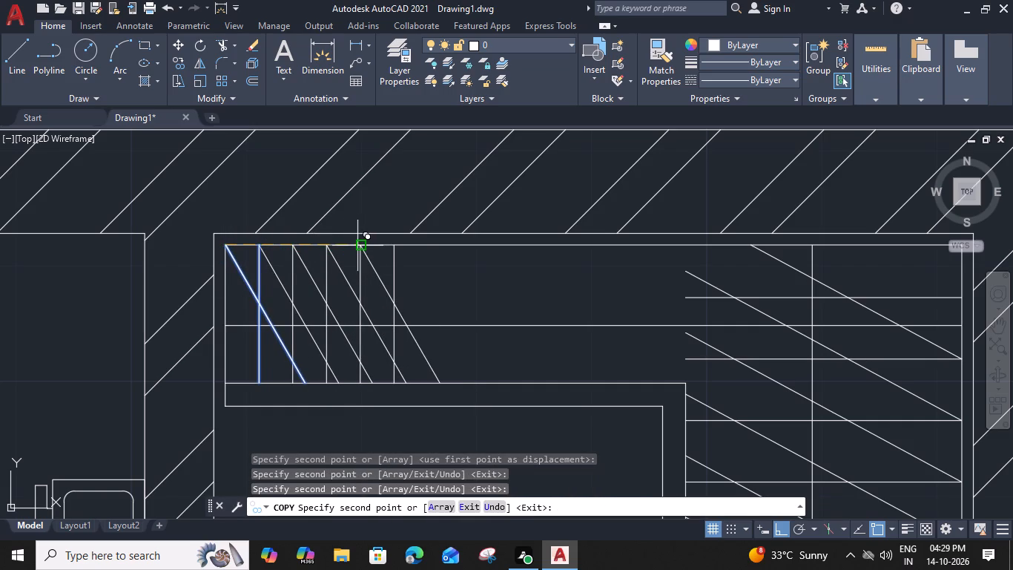
{"action": "left_click", "coordinate": [391, 246]}
{"action": "left_click", "coordinate": [425, 246]}
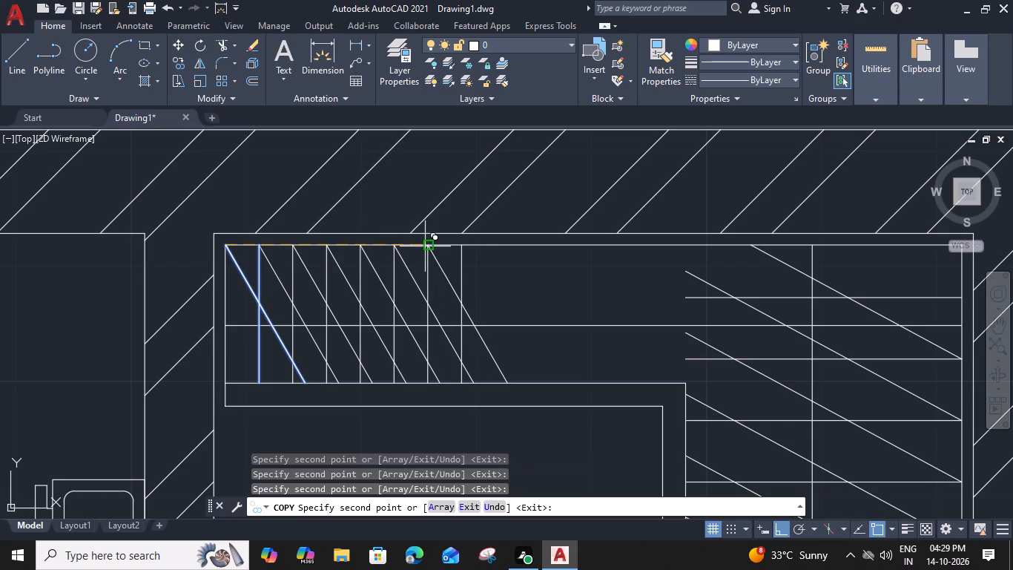
Add six more copies of the crossing pair at the same spacing up to the wardrobe's inner corner and finish copying.
{"action": "left_click", "coordinate": [461, 246]}
{"action": "left_click", "coordinate": [497, 249]}
{"action": "left_click", "coordinate": [533, 249]}
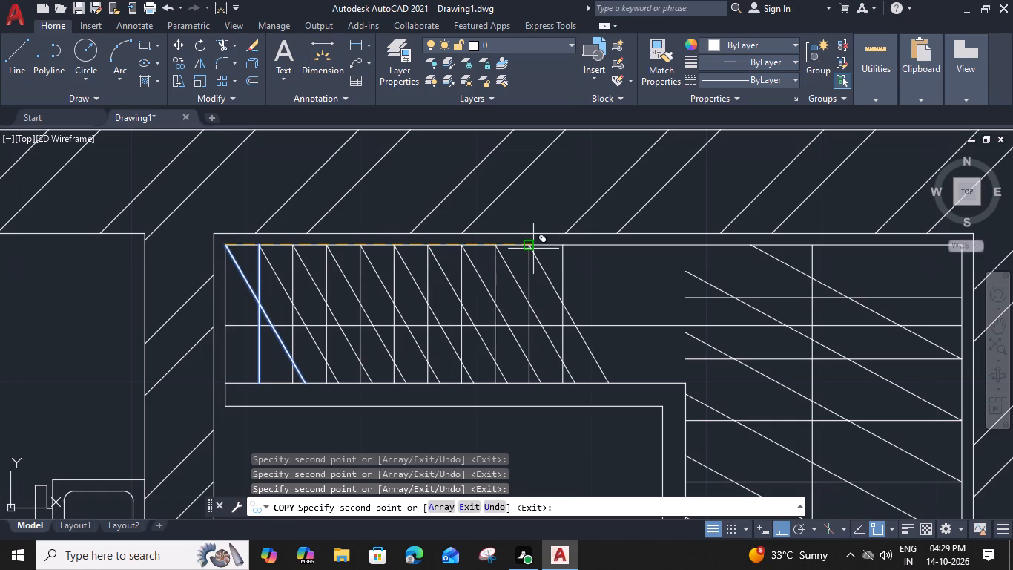
{"action": "left_click", "coordinate": [563, 249]}
{"action": "left_click", "coordinate": [599, 247]}
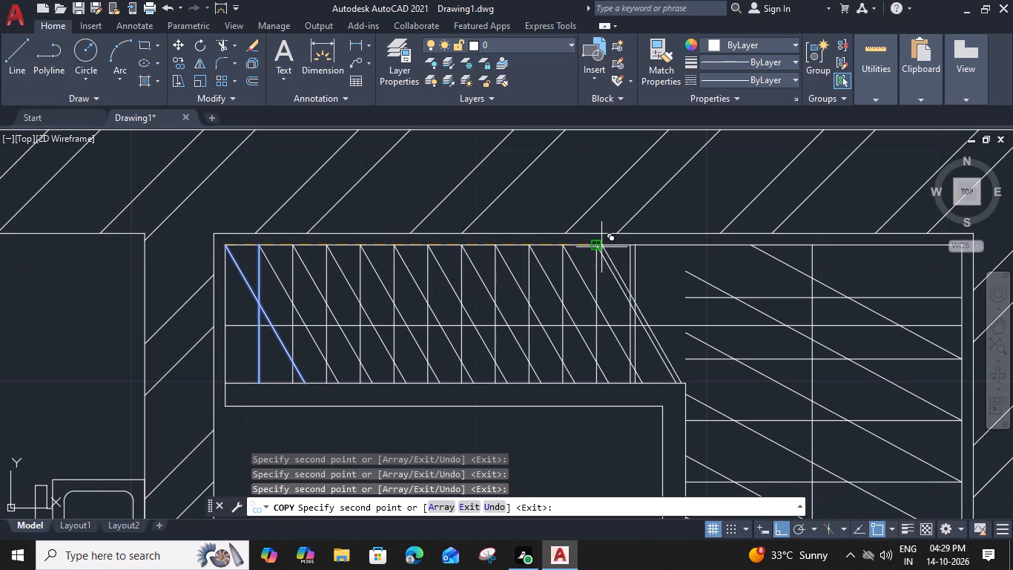
{"action": "left_click", "coordinate": [628, 246]}
{"action": "key", "text": "Escape"}
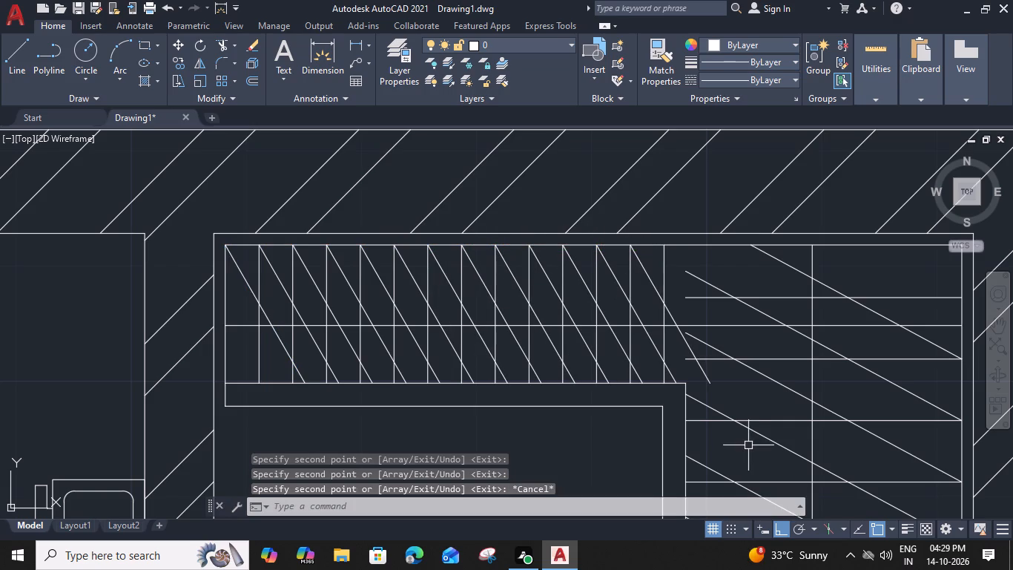
Trim the lower end of the last sloping line where it runs past the horizontal arm into the vertical arm's hanger lines.
{"action": "middle_click_drag", "start_coordinate": [736, 407], "coordinate": [575, 420]}
{"action": "type", "text": "TR"}
{"action": "key", "text": "space"}
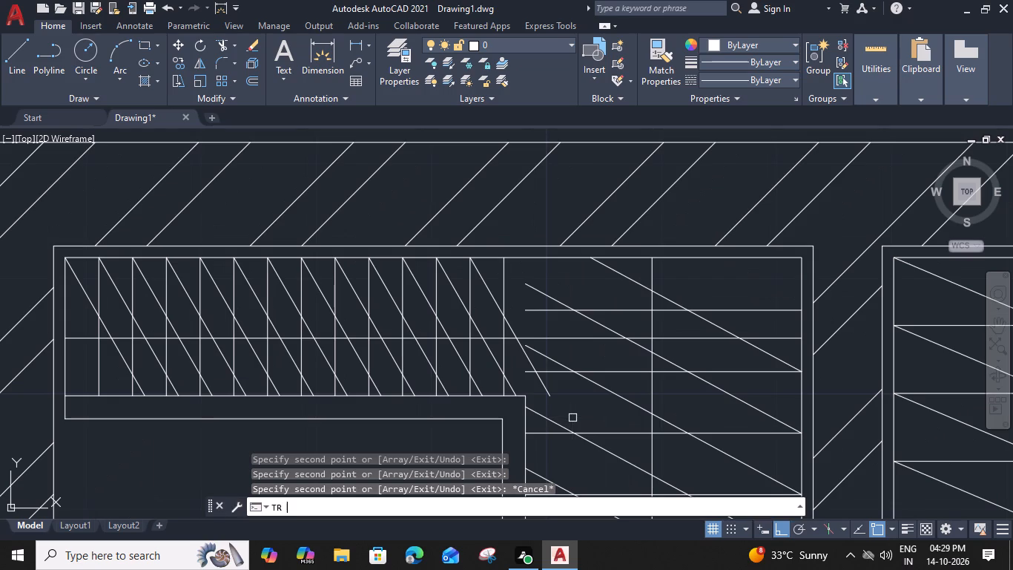
{"action": "left_click", "coordinate": [549, 390]}
{"action": "key", "text": "Escape"}
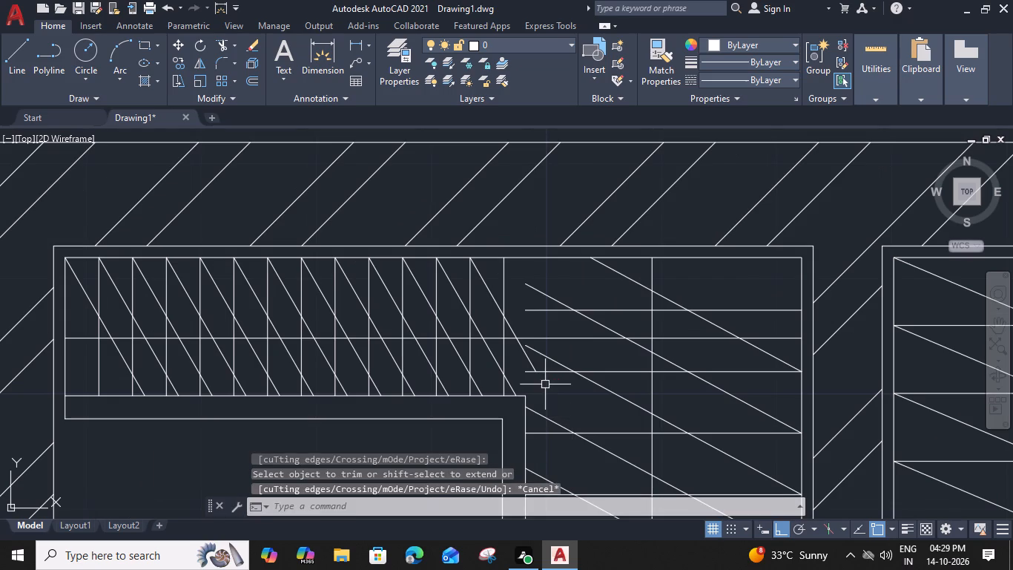
Draw a vertical centre line from top to bottom of the wardrobe in the 12'-6"X15'-0" bedroom beside the bath.
{"action": "scroll", "coordinate": [590, 391], "scroll_direction": "down", "scroll_amount": 4}
{"action": "middle_click_drag", "start_coordinate": [555, 402], "coordinate": [433, 145]}
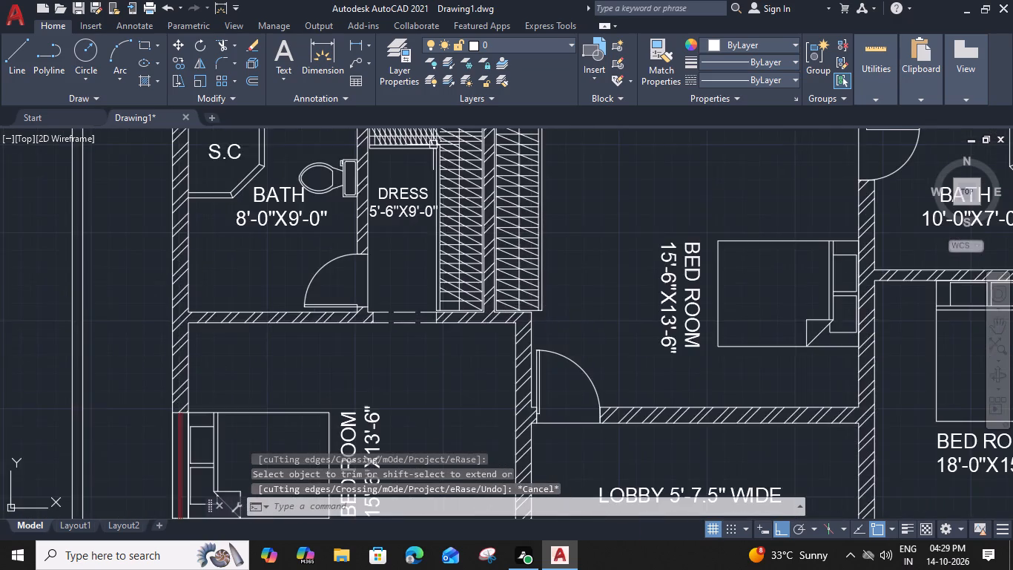
{"action": "scroll", "coordinate": [534, 304], "scroll_direction": "down", "scroll_amount": 3}
{"action": "middle_click_drag", "start_coordinate": [570, 397], "coordinate": [485, 252]}
{"action": "middle_click_drag", "start_coordinate": [544, 410], "coordinate": [494, 304]}
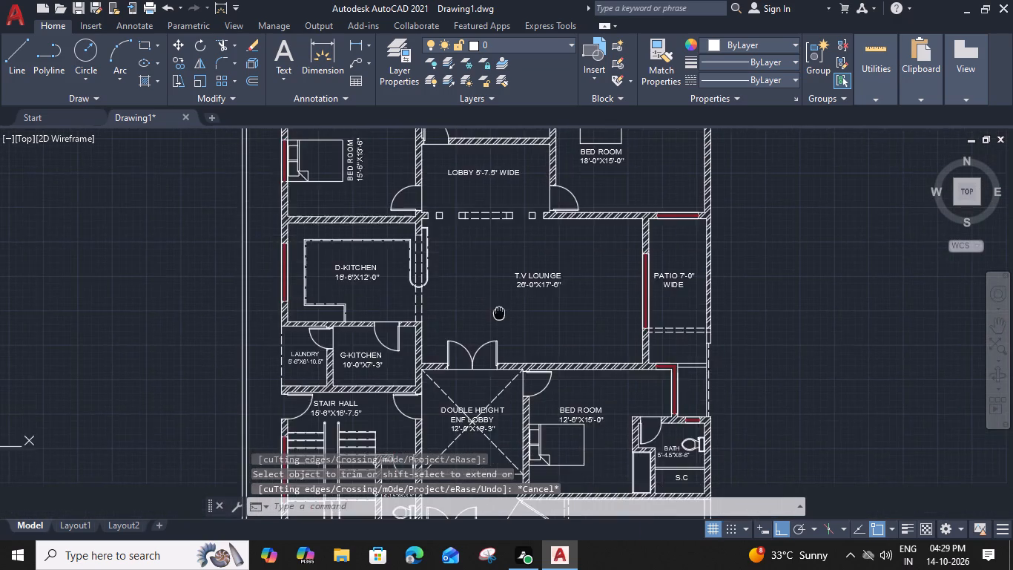
{"action": "middle_click_drag", "start_coordinate": [494, 304], "coordinate": [478, 274]}
{"action": "middle_click_drag", "start_coordinate": [521, 397], "coordinate": [494, 311]}
{"action": "scroll", "coordinate": [598, 350], "scroll_direction": "up", "scroll_amount": 2}
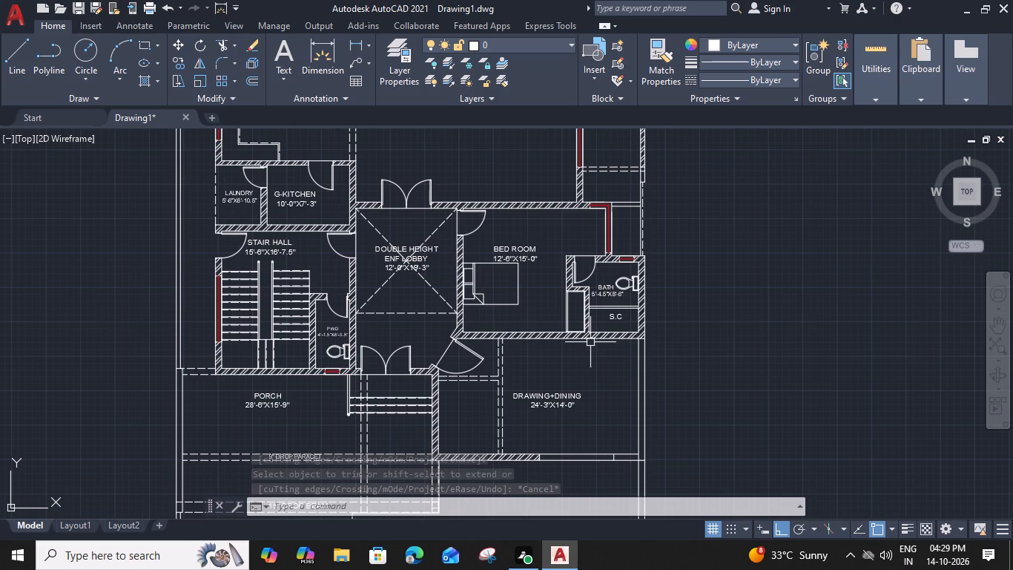
{"action": "scroll", "coordinate": [598, 350], "scroll_direction": "up", "scroll_amount": 1}
{"action": "middle_click_drag", "start_coordinate": [536, 290], "coordinate": [562, 447]}
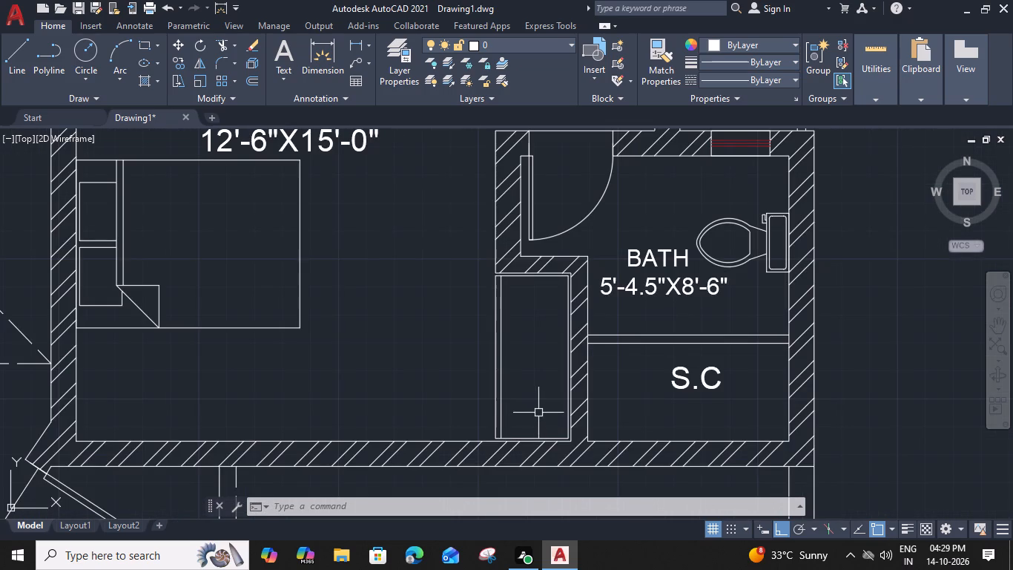
{"action": "type", "text": "L"}
{"action": "key", "text": "space"}
{"action": "scroll", "coordinate": [510, 337], "scroll_direction": "up", "scroll_amount": 1}
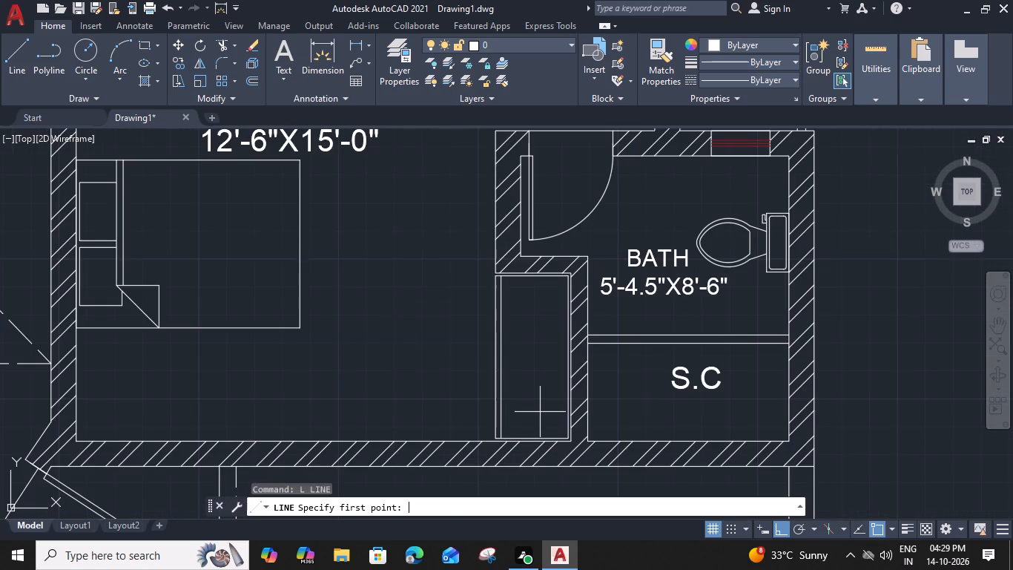
{"action": "left_click", "coordinate": [548, 239]}
{"action": "middle_click_drag", "start_coordinate": [553, 406], "coordinate": [515, 236]}
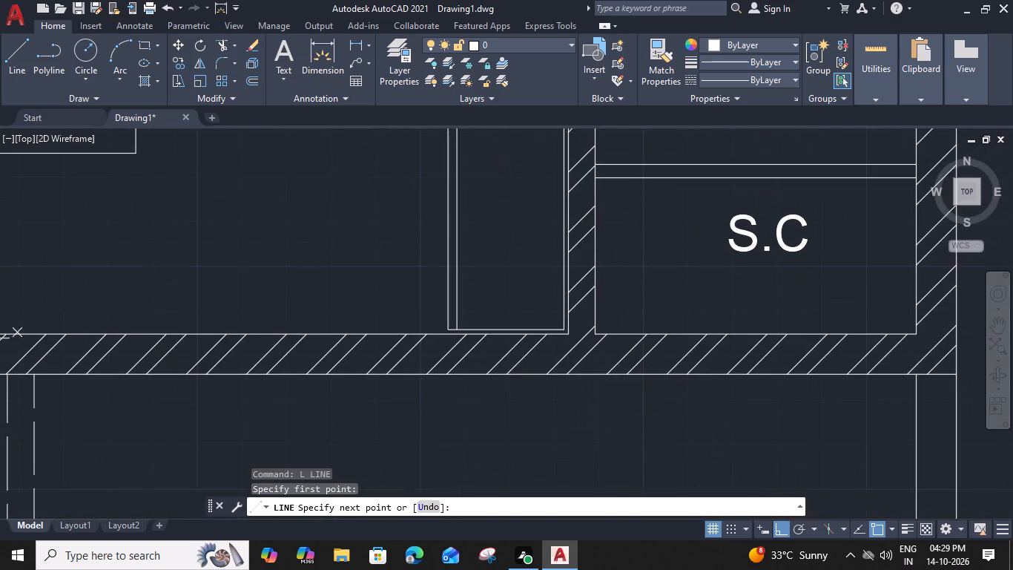
{"action": "left_click", "coordinate": [508, 328]}
{"action": "key", "text": "Escape"}
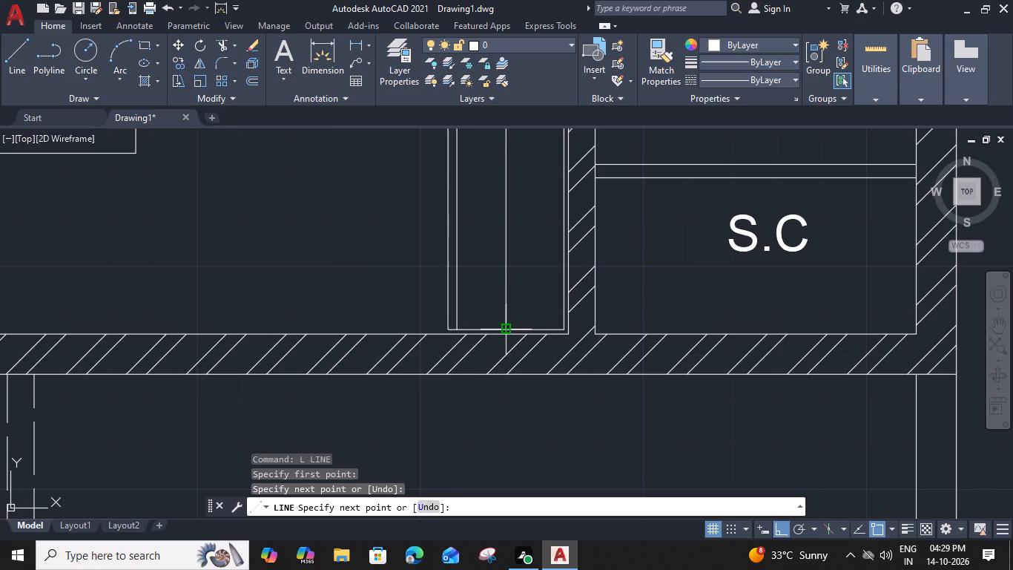
Draw a sloping line from this wardrobe's bottom-right inner corner to its inner front line, plus a horizontal line crossing it.
{"action": "type", "text": "L"}
{"action": "key", "text": "space"}
{"action": "left_click", "coordinate": [564, 327]}
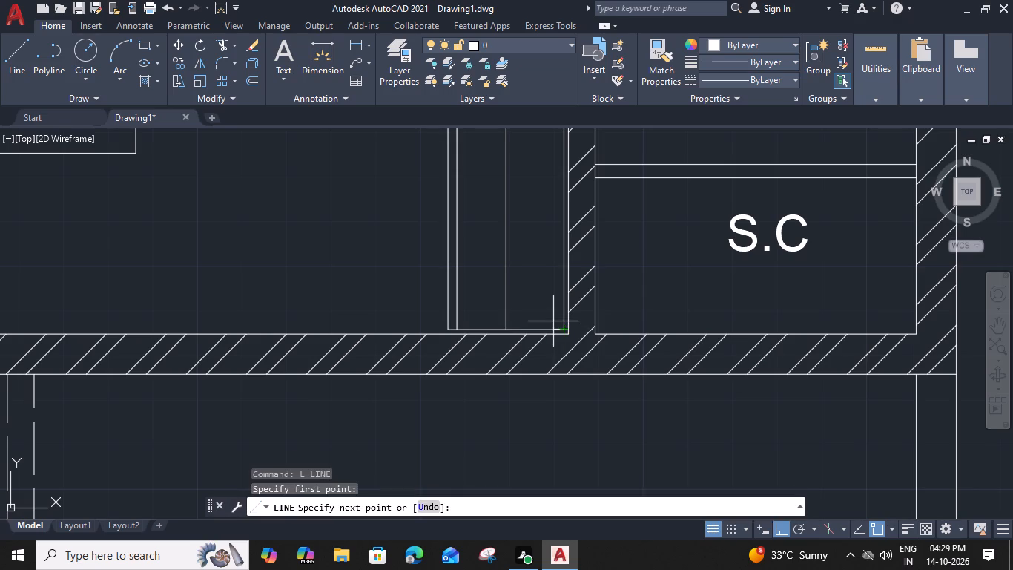
{"action": "left_click", "coordinate": [458, 273]}
{"action": "key", "text": "Escape"}
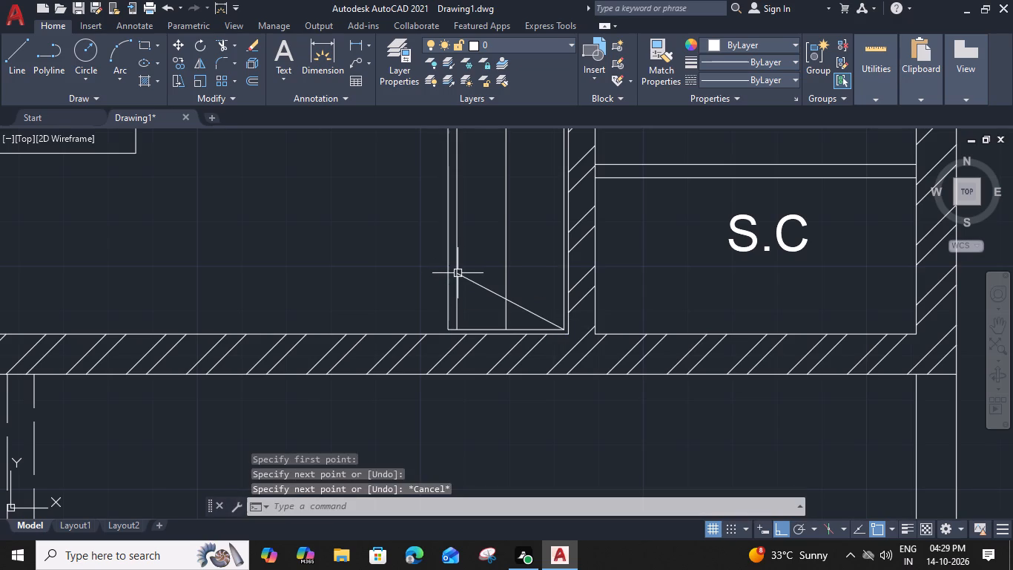
{"action": "type", "text": "L"}
{"action": "key", "text": "space"}
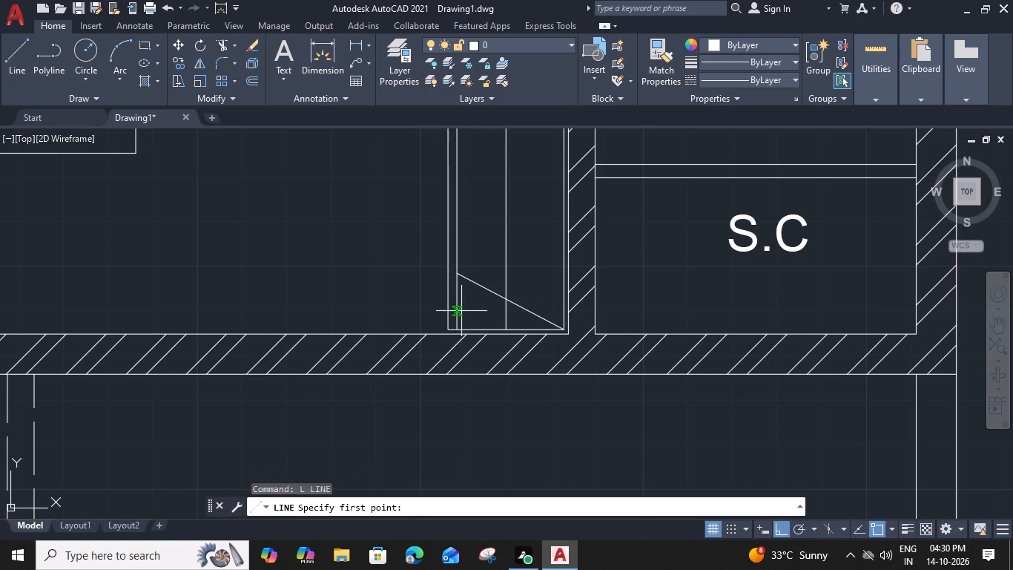
{"action": "left_click", "coordinate": [458, 307]}
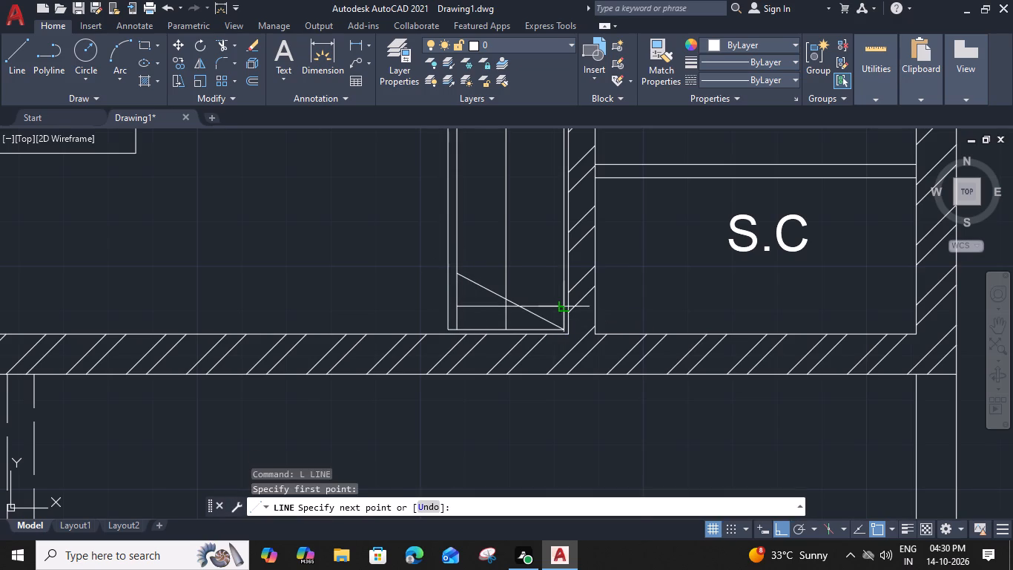
{"action": "left_click", "coordinate": [561, 305]}
{"action": "key", "text": "Escape"}
Copy the crossing pair four times up the bedroom wardrobe, spaced by the corner-to-horizontal-line distance.
{"action": "left_click", "coordinate": [542, 291]}
{"action": "left_click", "coordinate": [527, 324]}
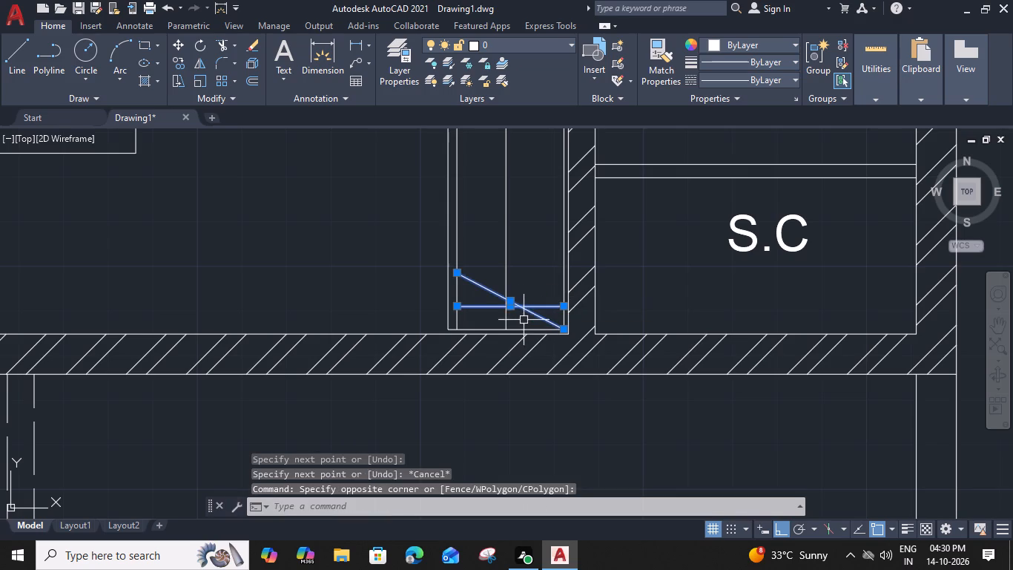
{"action": "key", "text": "c"}
{"action": "type", "text": "O"}
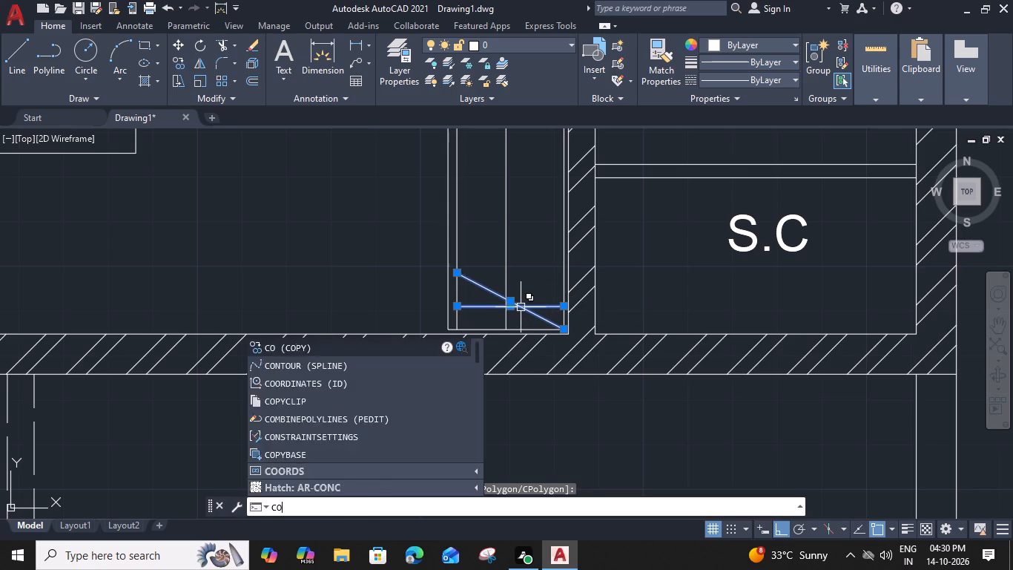
{"action": "key", "text": "space"}
{"action": "left_click", "coordinate": [561, 327]}
{"action": "left_click", "coordinate": [561, 305]}
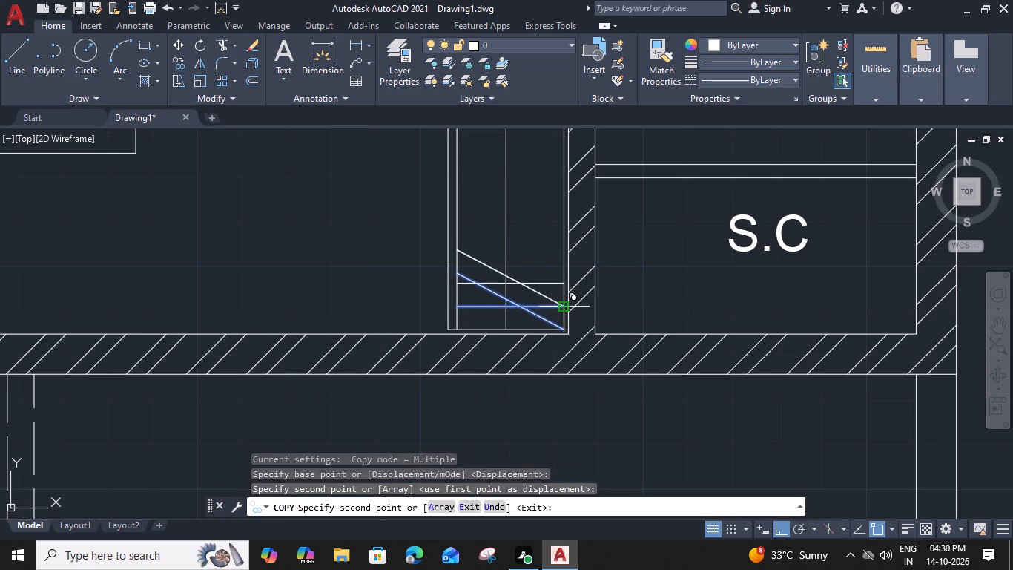
{"action": "left_click", "coordinate": [562, 284]}
{"action": "left_click", "coordinate": [562, 263]}
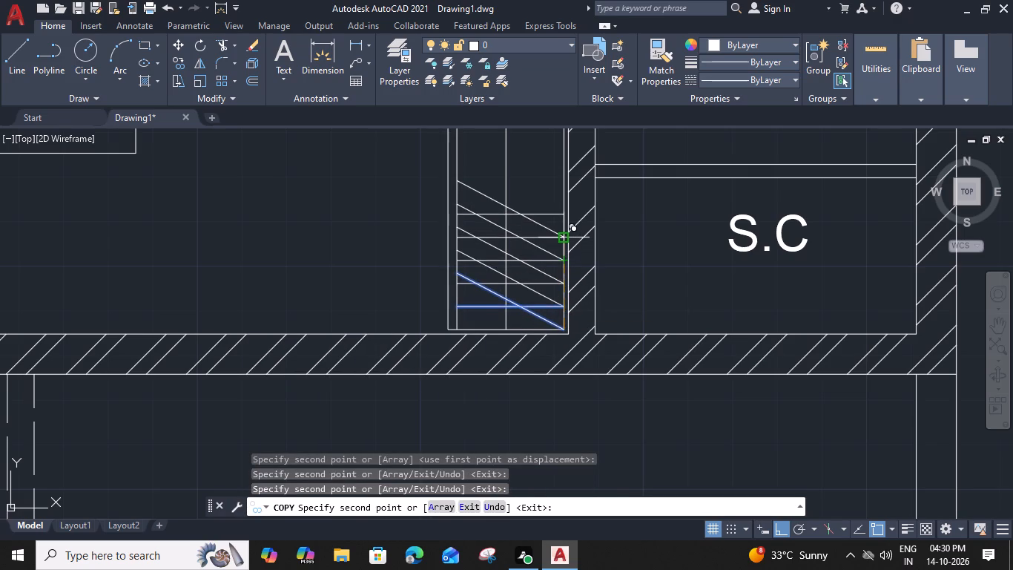
{"action": "left_click", "coordinate": [564, 238]}
Copy the crossing sloping and horizontal pair six more times up the bedroom wardrobe to its top, keeping the same spacing.
{"action": "middle_click_drag", "start_coordinate": [564, 238], "coordinate": [569, 315]}
{"action": "left_click", "coordinate": [569, 293]}
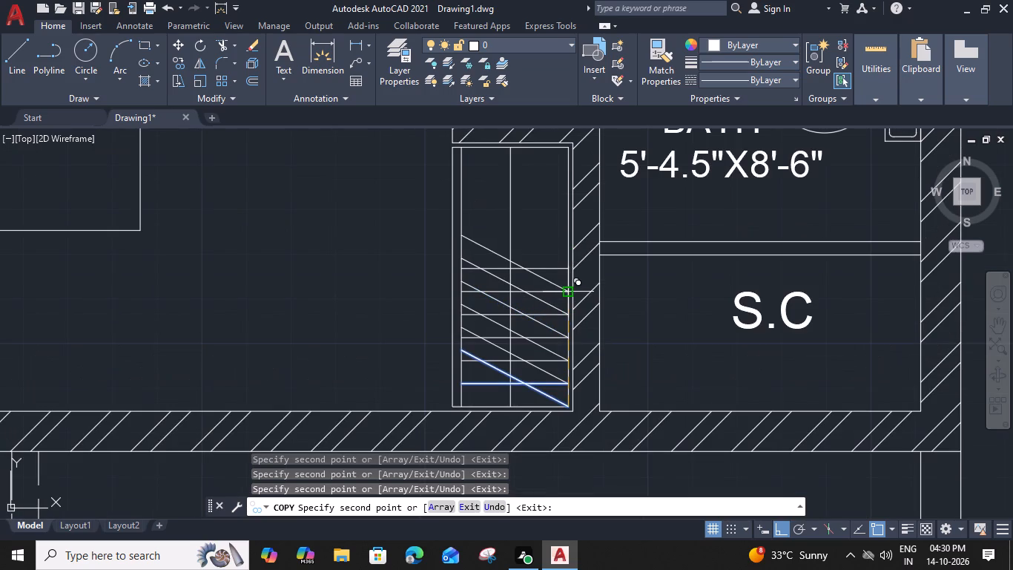
{"action": "left_click", "coordinate": [569, 268]}
{"action": "left_click", "coordinate": [570, 246]}
{"action": "middle_click_drag", "start_coordinate": [570, 246], "coordinate": [573, 311]}
{"action": "left_click", "coordinate": [573, 284]}
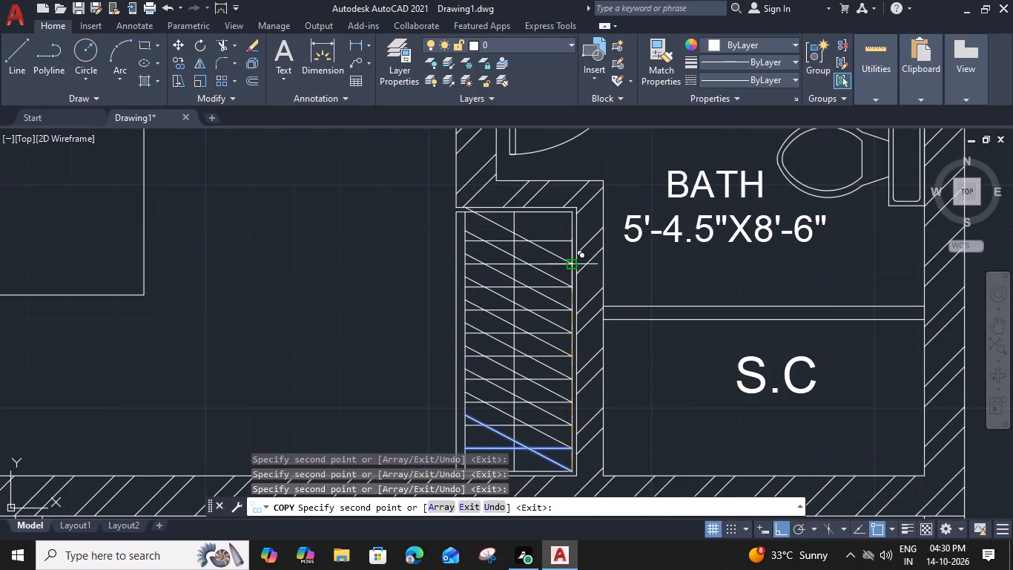
{"action": "left_click", "coordinate": [570, 262]}
{"action": "left_click", "coordinate": [570, 243]}
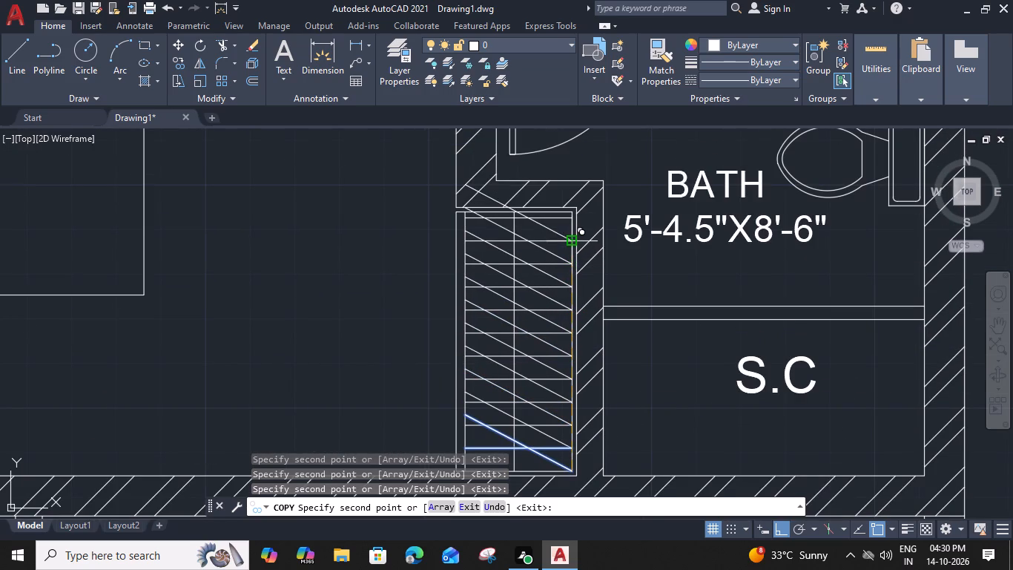
{"action": "key", "text": "Escape"}
Trim the two sloping lines where they run past the bedroom wardrobe's top edge and delete the piece left in the wall.
{"action": "key", "text": "t"}
{"action": "key", "text": "r"}
{"action": "key", "text": "space"}
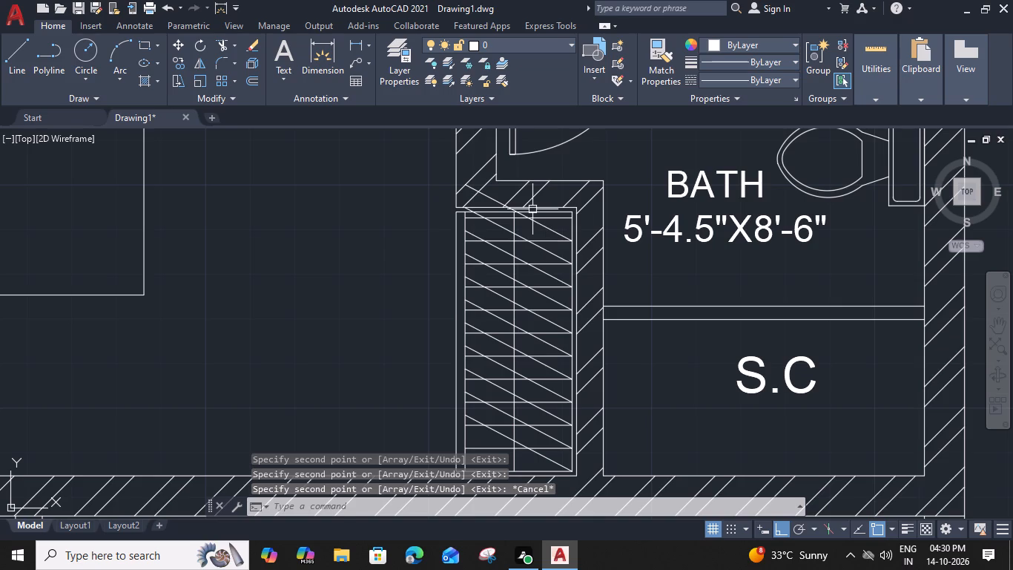
{"action": "scroll", "coordinate": [523, 182], "scroll_direction": "up", "scroll_amount": 3}
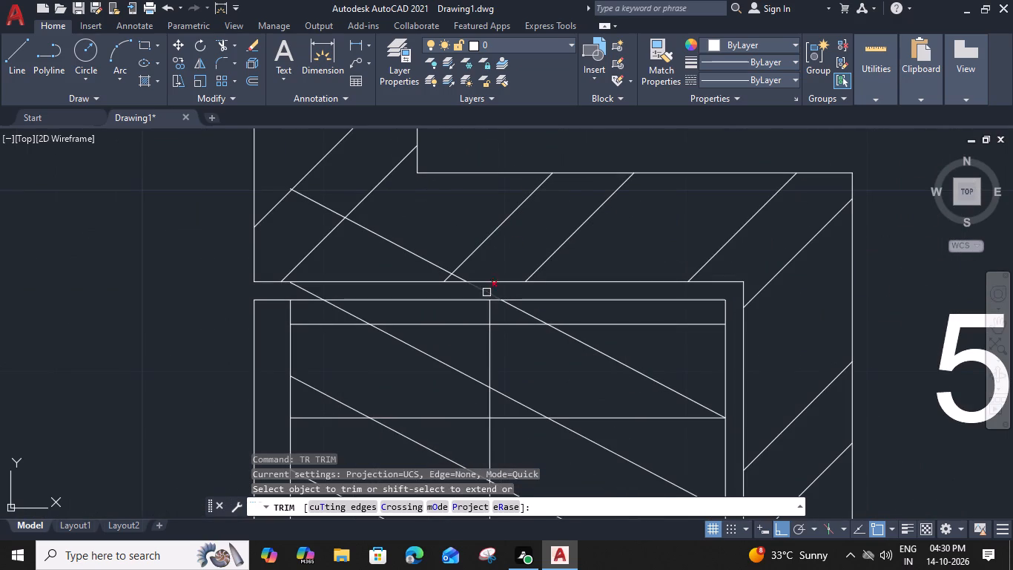
{"action": "left_click", "coordinate": [486, 288]}
{"action": "left_click", "coordinate": [304, 292]}
{"action": "key", "text": "Escape"}
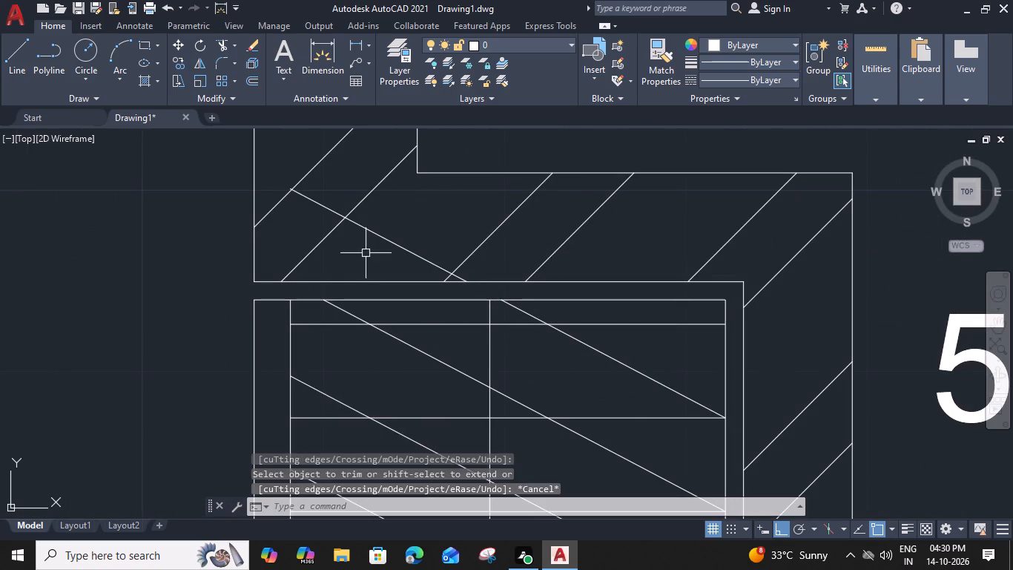
{"action": "left_click", "coordinate": [395, 242]}
{"action": "key", "text": "Delete"}
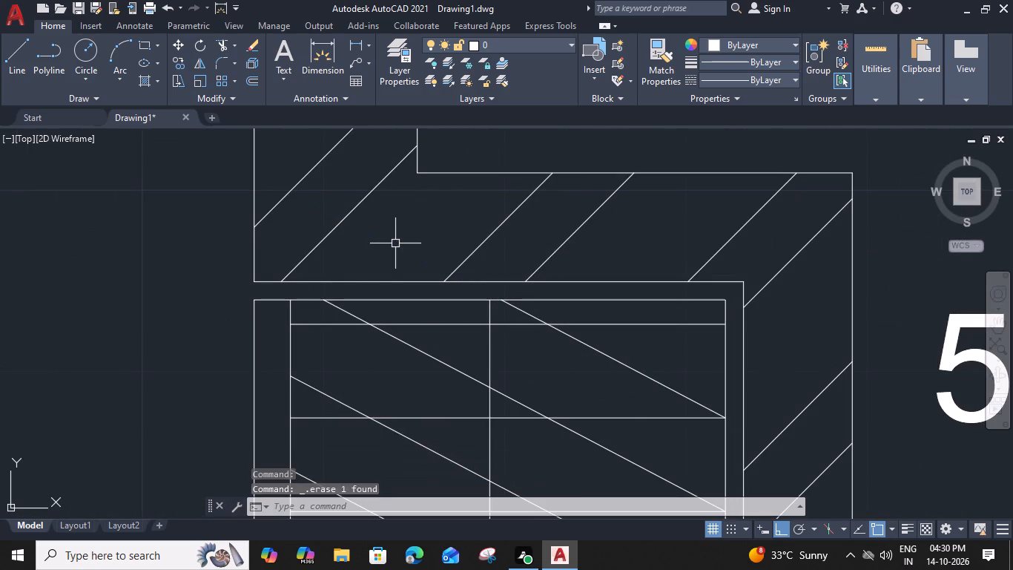
Insert the Table - Rectangular Woodgrain 60 x 30 in. and Dining Set - 36 x 72 in. blocks from DesignCenter below the drawing+dining room.
{"action": "scroll", "coordinate": [385, 275], "scroll_direction": "down", "scroll_amount": 7}
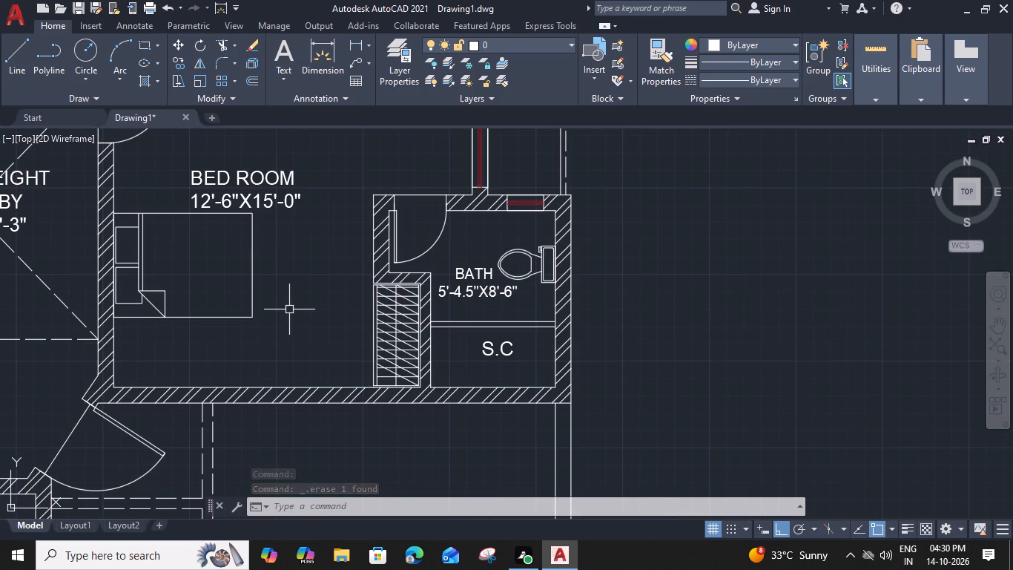
{"action": "scroll", "coordinate": [291, 309], "scroll_direction": "down", "scroll_amount": 2}
{"action": "middle_click_drag", "start_coordinate": [291, 310], "coordinate": [432, 271]}
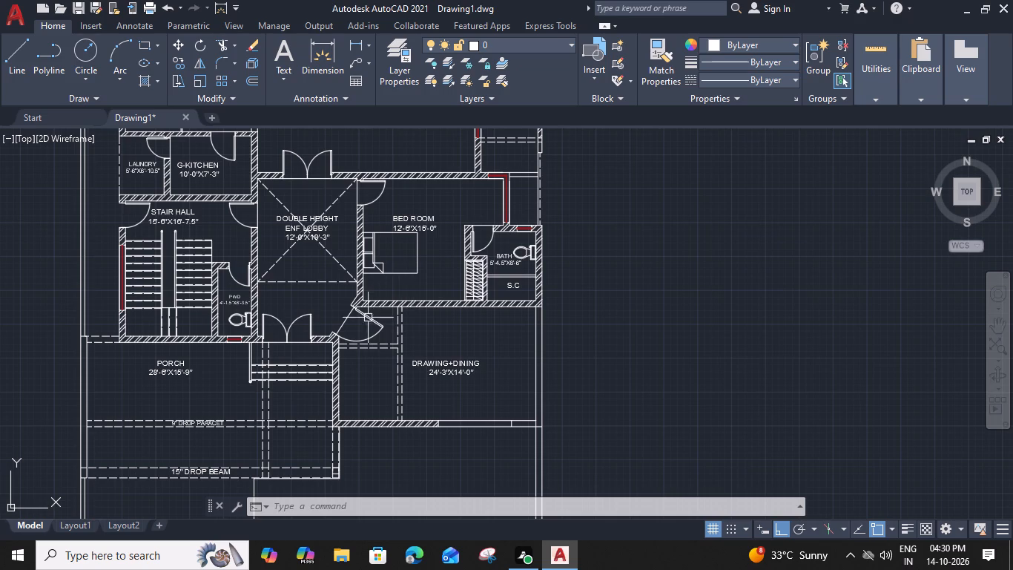
{"action": "middle_click_drag", "start_coordinate": [408, 405], "coordinate": [449, 390]}
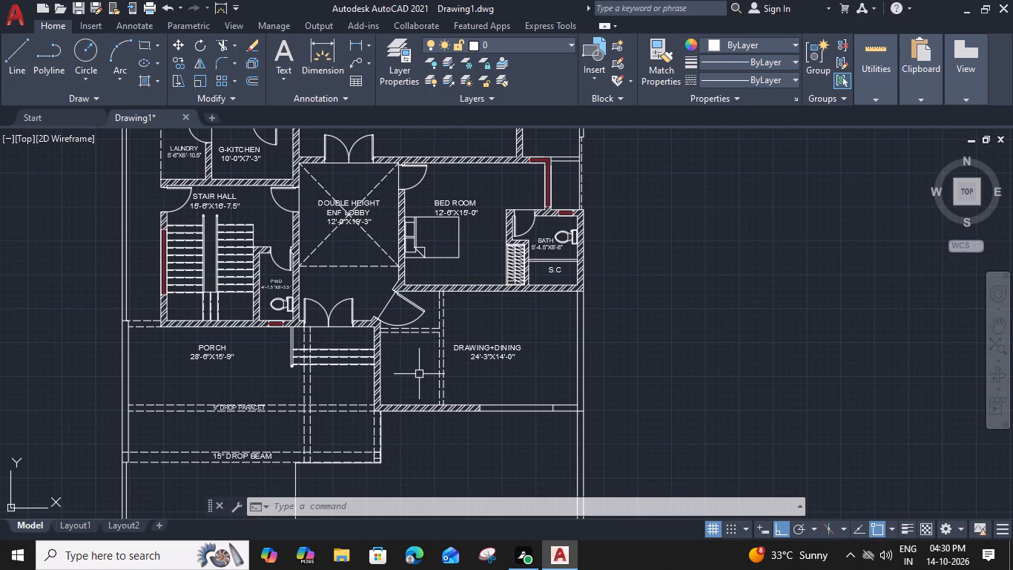
{"action": "key", "text": "ctrl+2"}
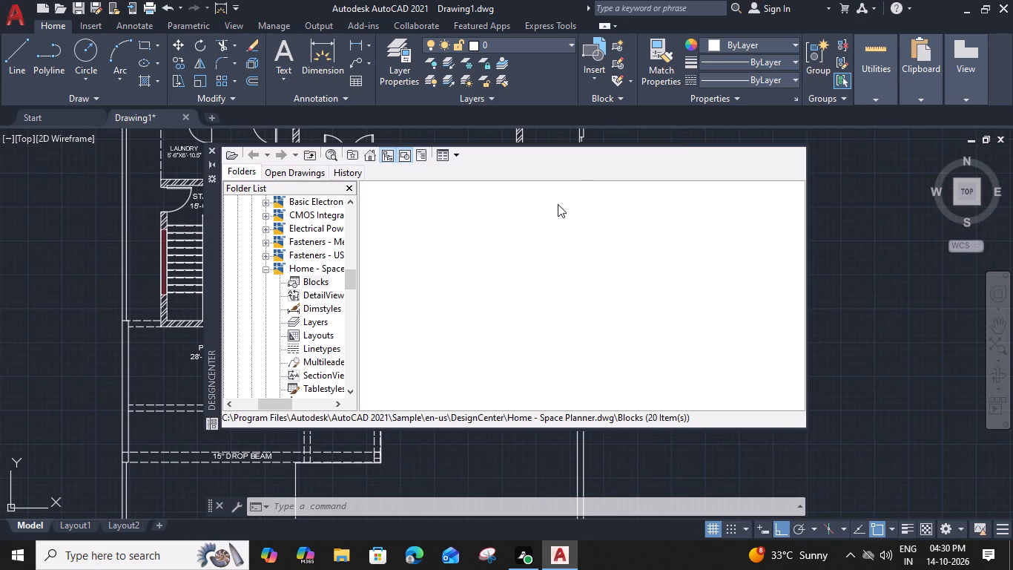
{"action": "left_click_drag", "start_coordinate": [576, 185], "coordinate": [485, 346]}
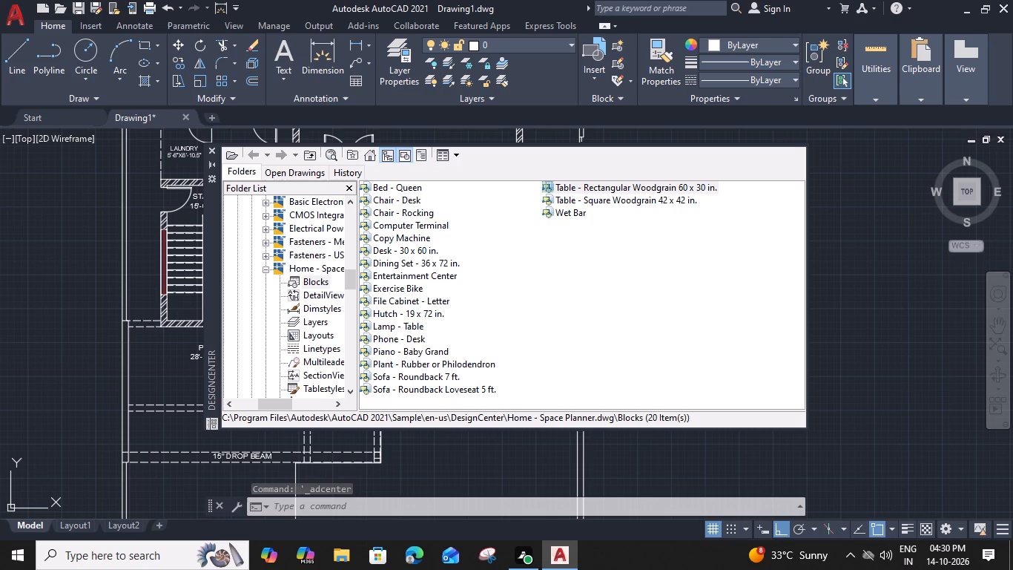
{"action": "left_click_drag", "start_coordinate": [485, 346], "coordinate": [472, 438]}
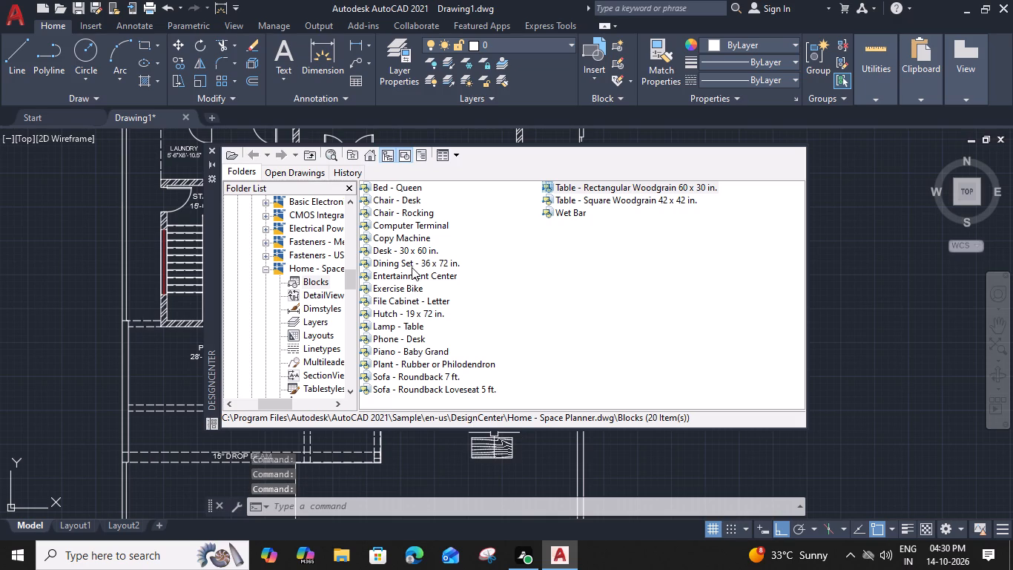
{"action": "left_click_drag", "start_coordinate": [413, 263], "coordinate": [431, 436]}
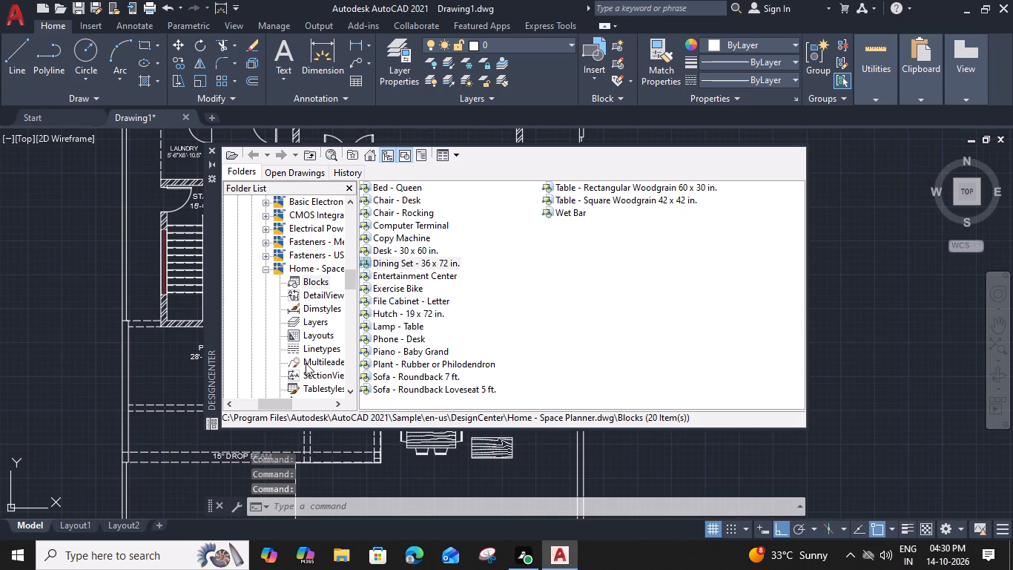
{"action": "left_click", "coordinate": [209, 152]}
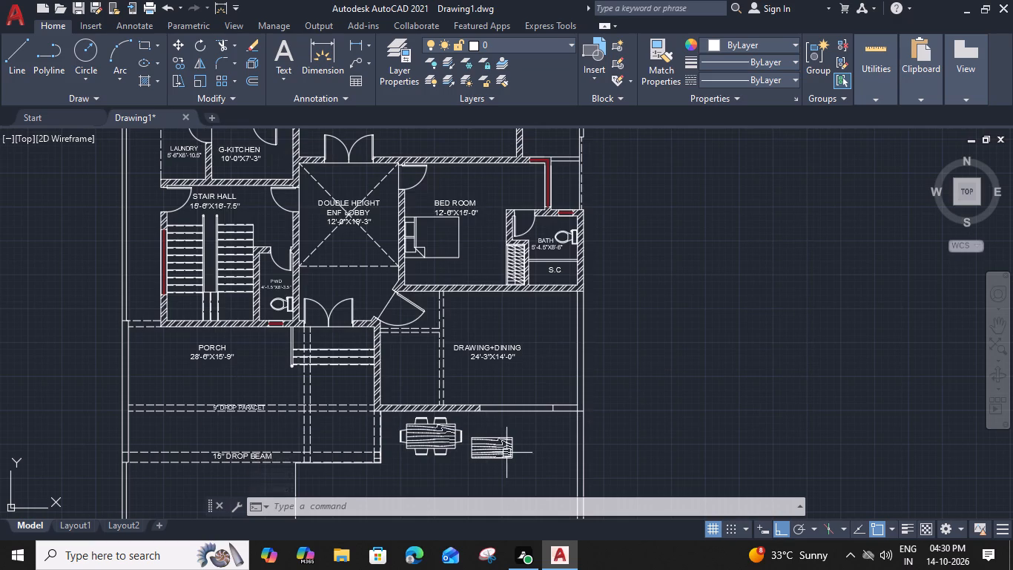
Delete the separate rectangular woodgrain table beside the dining set.
{"action": "left_click", "coordinate": [506, 457]}
{"action": "key", "text": "Delete"}
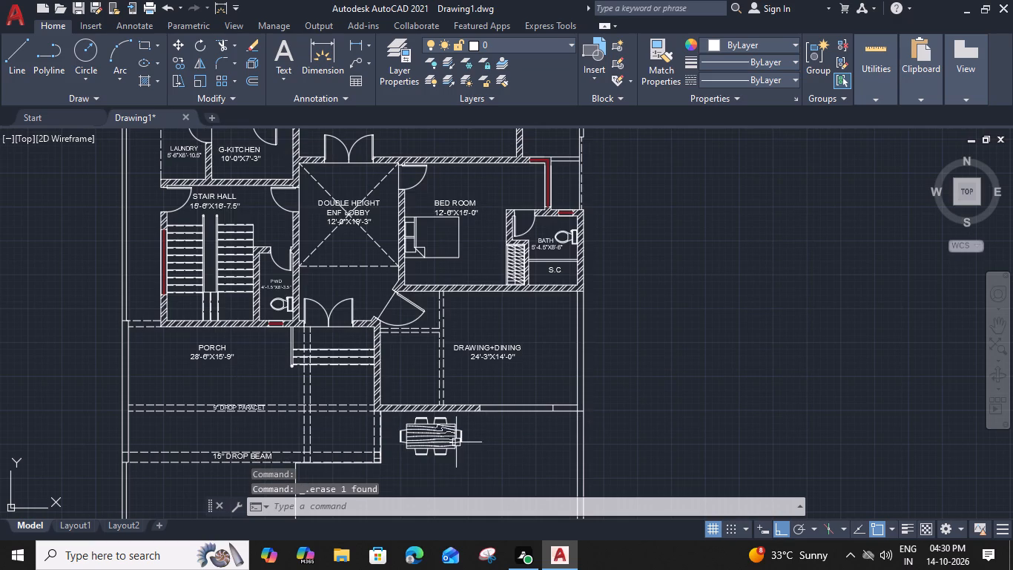
Rotate the dining set 90° clockwise about its tabletop's upper-left corner so that it stands vertically.
{"action": "left_click", "coordinate": [447, 439]}
{"action": "type", "text": "RO"}
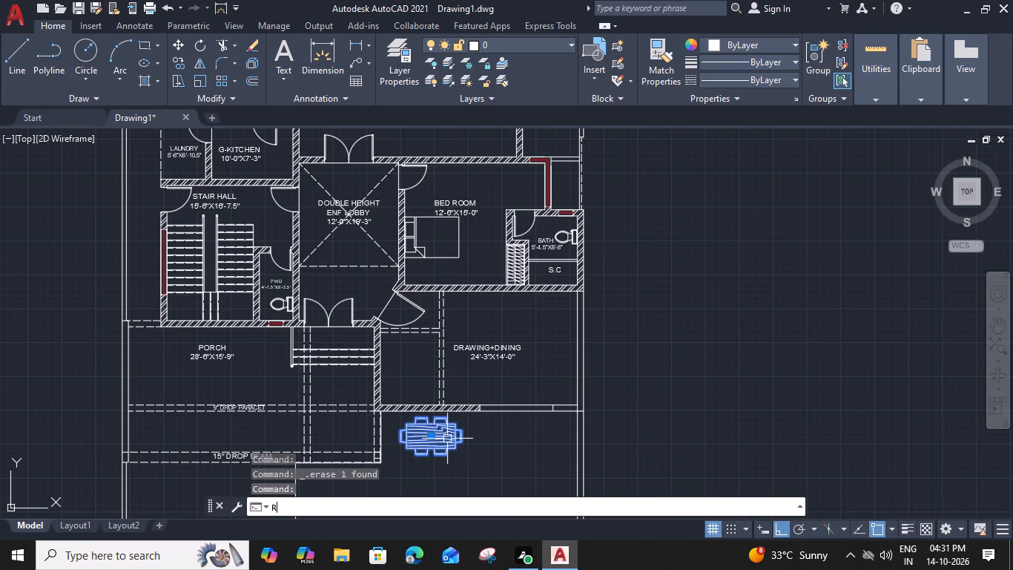
{"action": "key", "text": "space"}
{"action": "scroll", "coordinate": [449, 434], "scroll_direction": "up", "scroll_amount": 1}
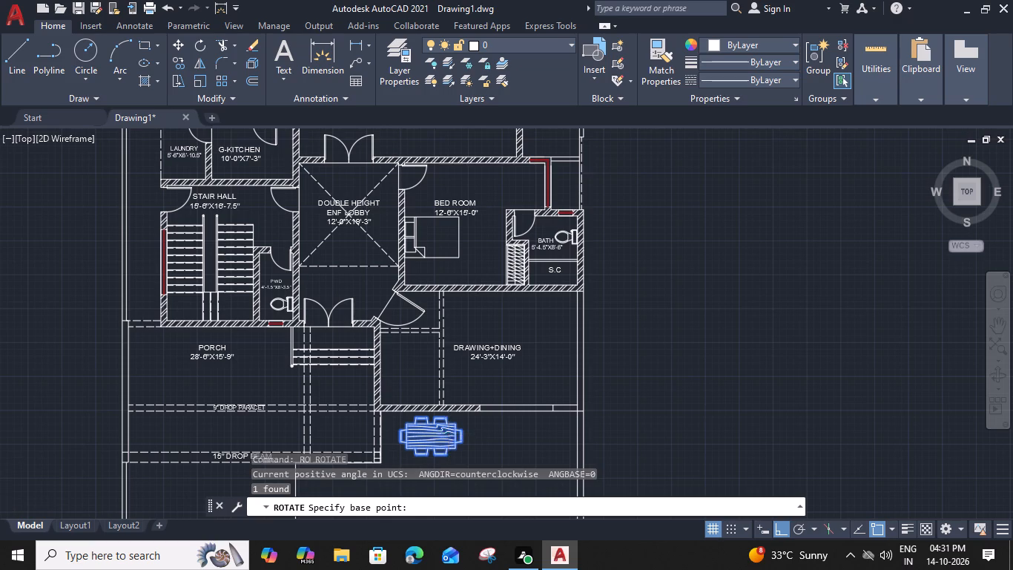
{"action": "middle_click_drag", "start_coordinate": [446, 431], "coordinate": [465, 272]}
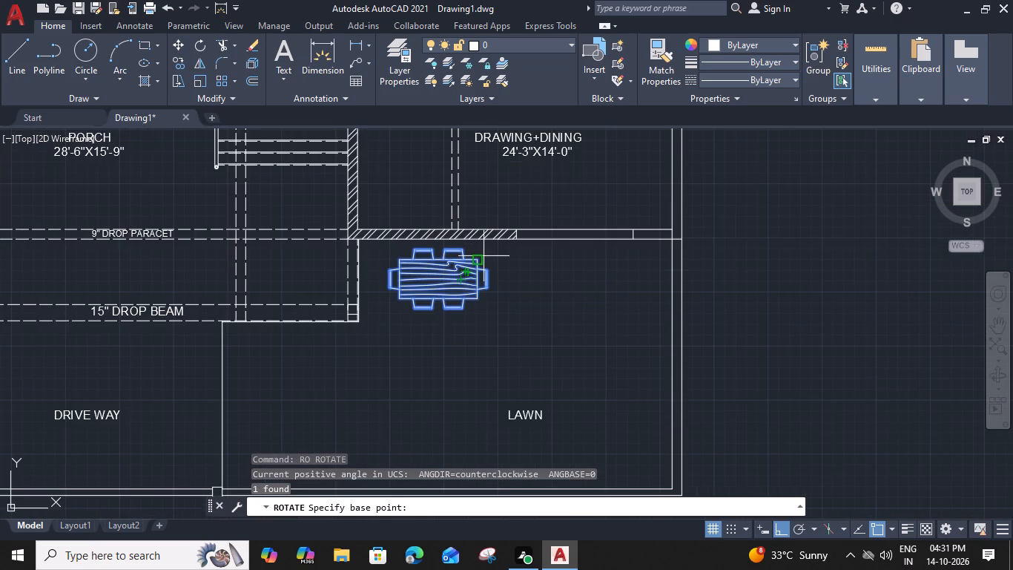
{"action": "left_click", "coordinate": [396, 256]}
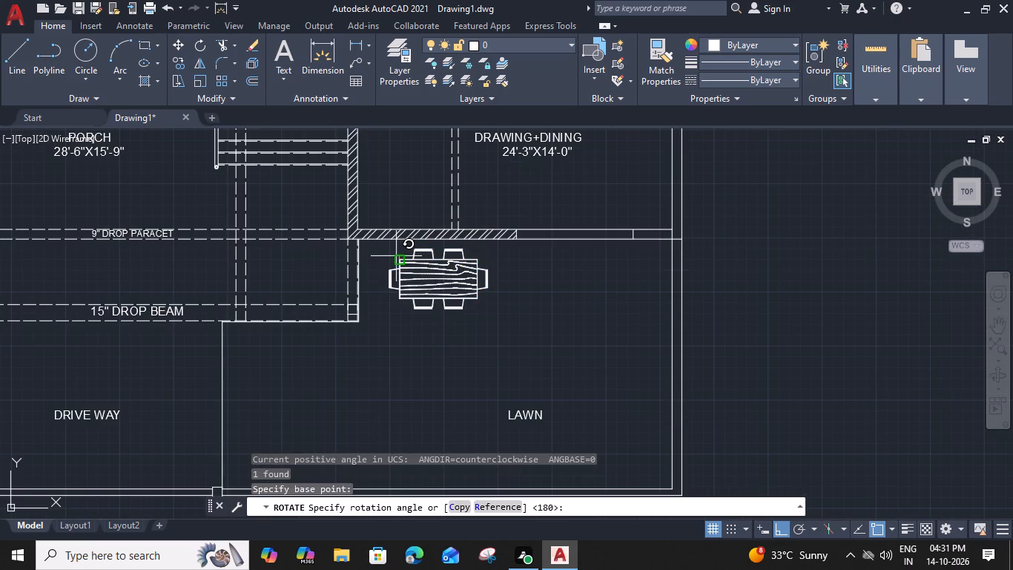
{"action": "scroll", "coordinate": [399, 344], "scroll_direction": "up", "scroll_amount": 2}
{"action": "left_click", "coordinate": [397, 335]}
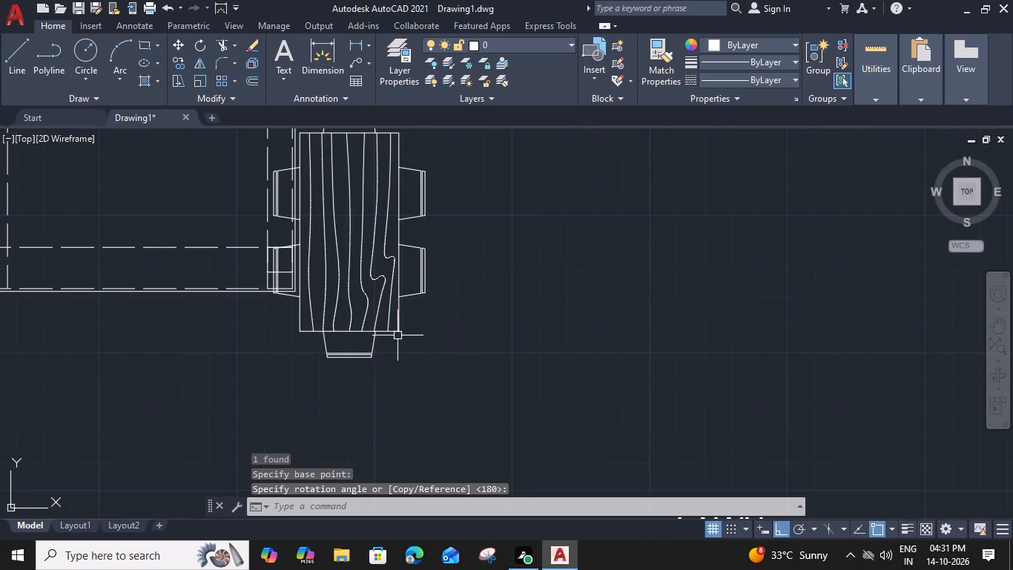
Move the dining set horizontally to the right, clear of the porch corner.
{"action": "left_click", "coordinate": [396, 321]}
{"action": "type", "text": "M"}
{"action": "key", "text": "space"}
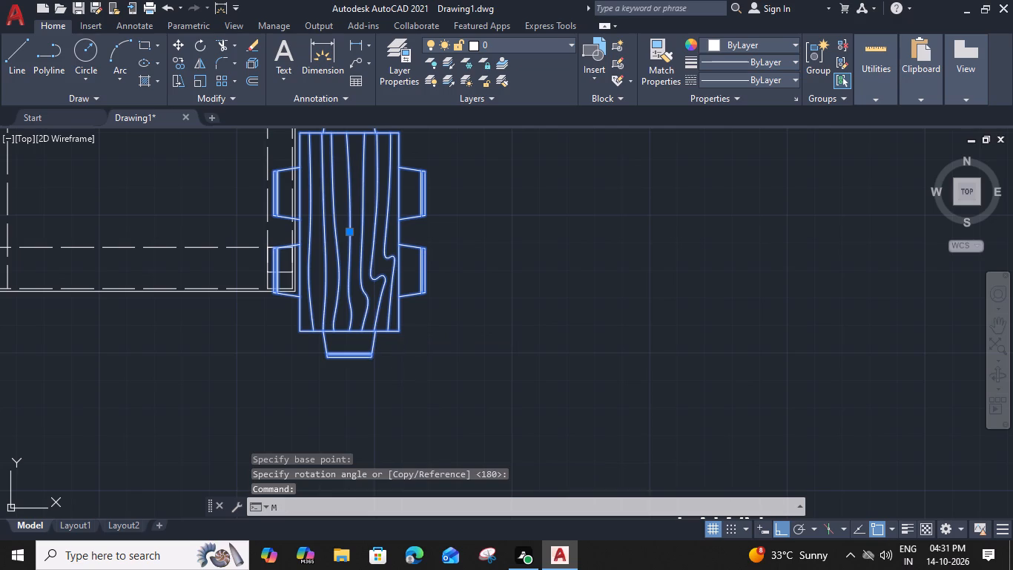
{"action": "left_click", "coordinate": [346, 331]}
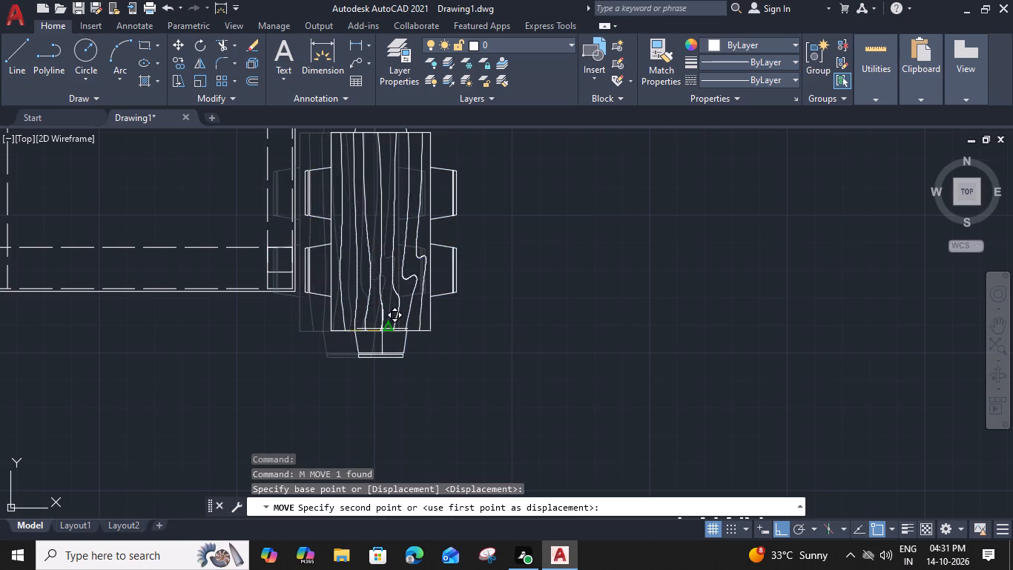
{"action": "left_click", "coordinate": [419, 332]}
Move the dining set straight up about 9'-10" into the dining area enclosed by the dashed beam lines.
{"action": "left_click", "coordinate": [419, 332]}
{"action": "left_click", "coordinate": [423, 327]}
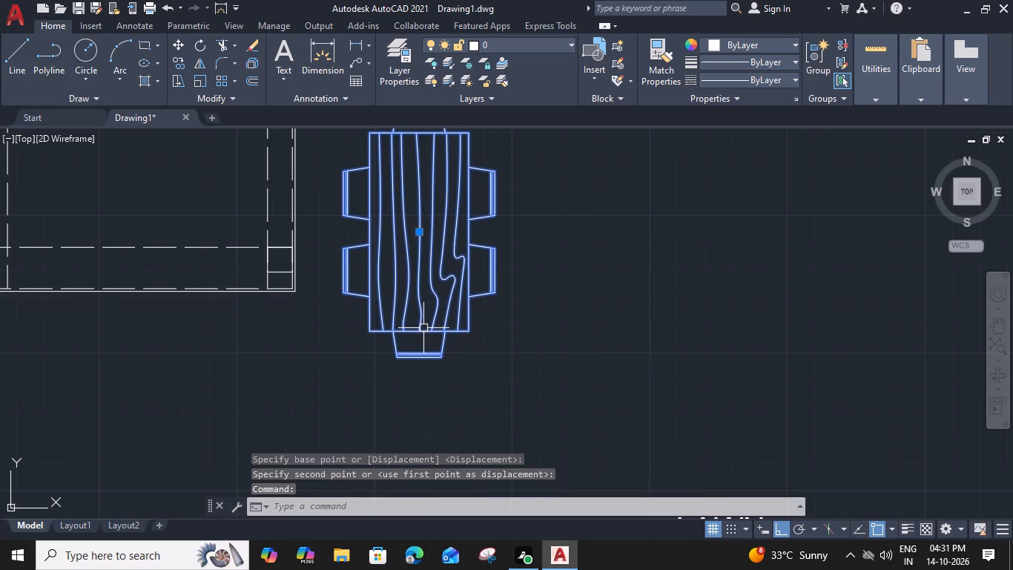
{"action": "type", "text": "M"}
{"action": "key", "text": "space"}
{"action": "scroll", "coordinate": [412, 296], "scroll_direction": "down", "scroll_amount": 2}
{"action": "middle_click_drag", "start_coordinate": [412, 296], "coordinate": [416, 367]}
{"action": "scroll", "coordinate": [423, 307], "scroll_direction": "up", "scroll_amount": 2}
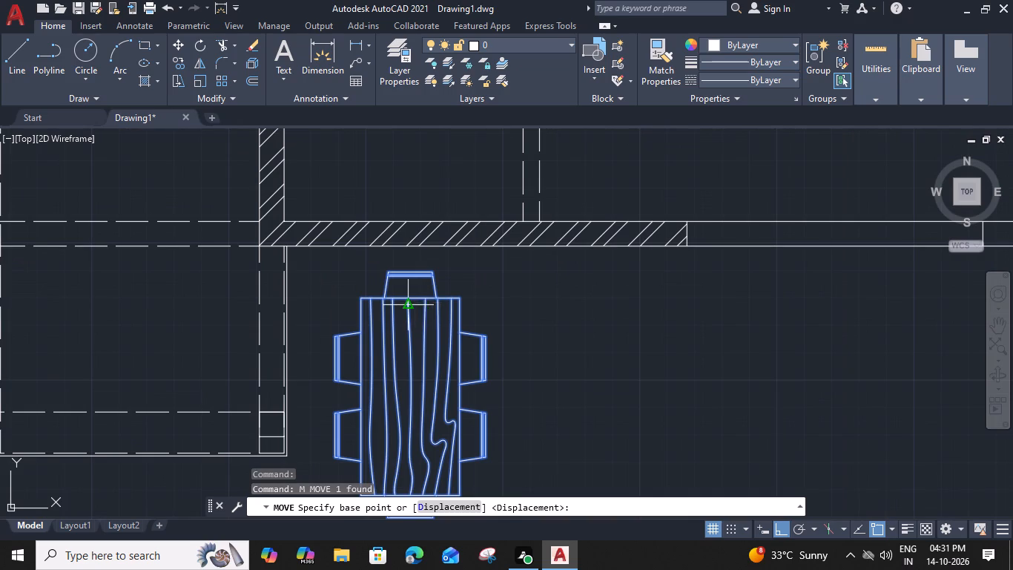
{"action": "left_click", "coordinate": [409, 300]}
{"action": "scroll", "coordinate": [409, 297], "scroll_direction": "down", "scroll_amount": 1}
{"action": "middle_click_drag", "start_coordinate": [409, 192], "coordinate": [406, 354]}
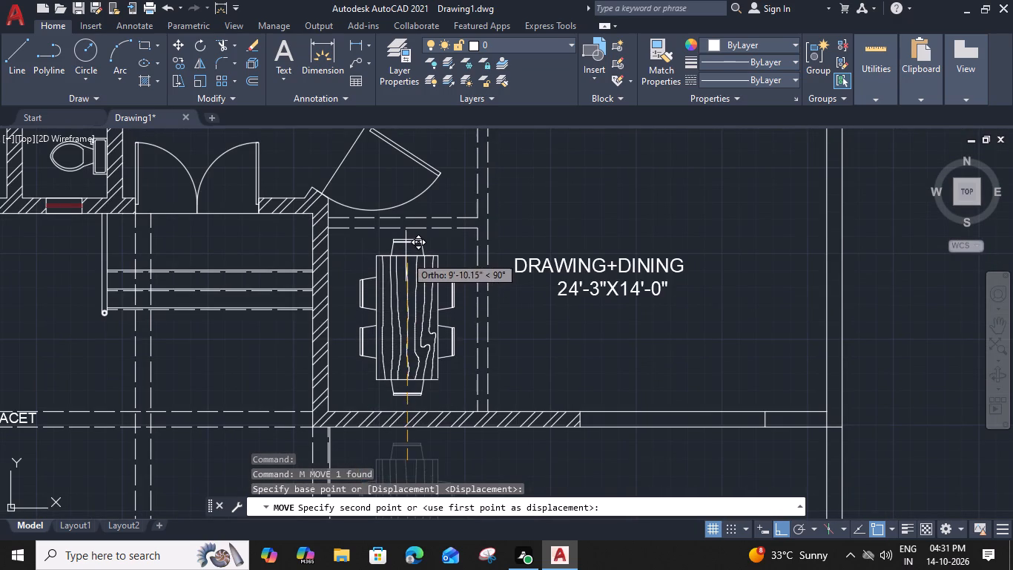
{"action": "left_click", "coordinate": [406, 255]}
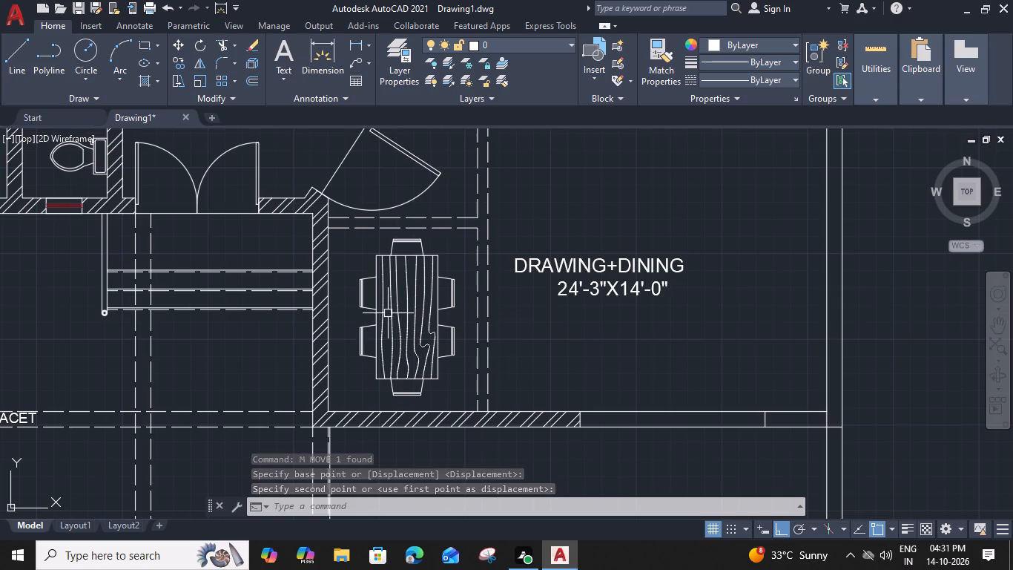
Move the dining set horizontally left, closer to the dining area's hatched side wall.
{"action": "scroll", "coordinate": [366, 325], "scroll_direction": "up", "scroll_amount": 2}
{"action": "left_click", "coordinate": [389, 307]}
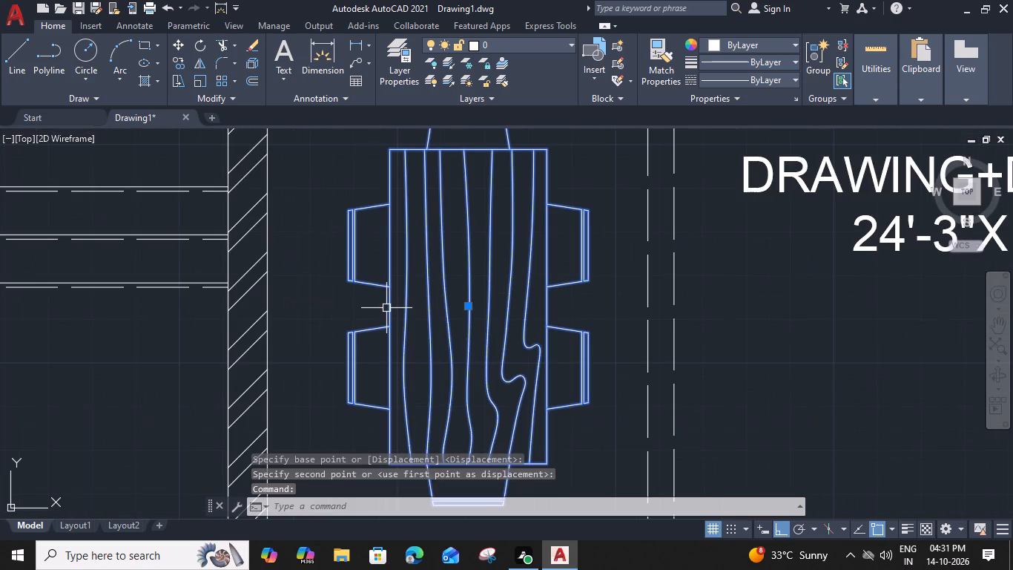
{"action": "type", "text": "M"}
{"action": "key", "text": "space"}
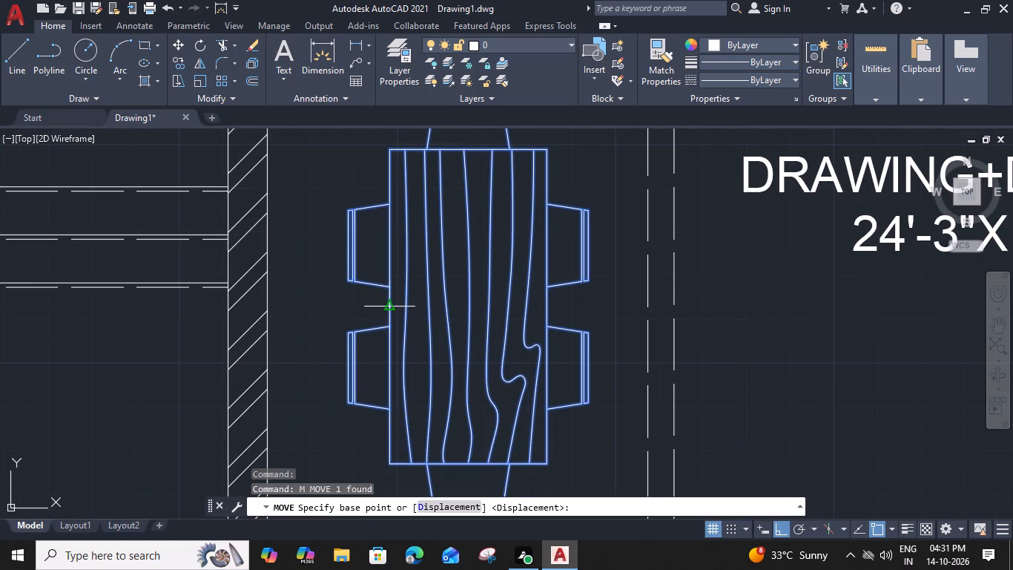
{"action": "left_click", "coordinate": [389, 309]}
{"action": "left_click", "coordinate": [341, 312]}
{"action": "scroll", "coordinate": [341, 313], "scroll_direction": "down", "scroll_amount": 2}
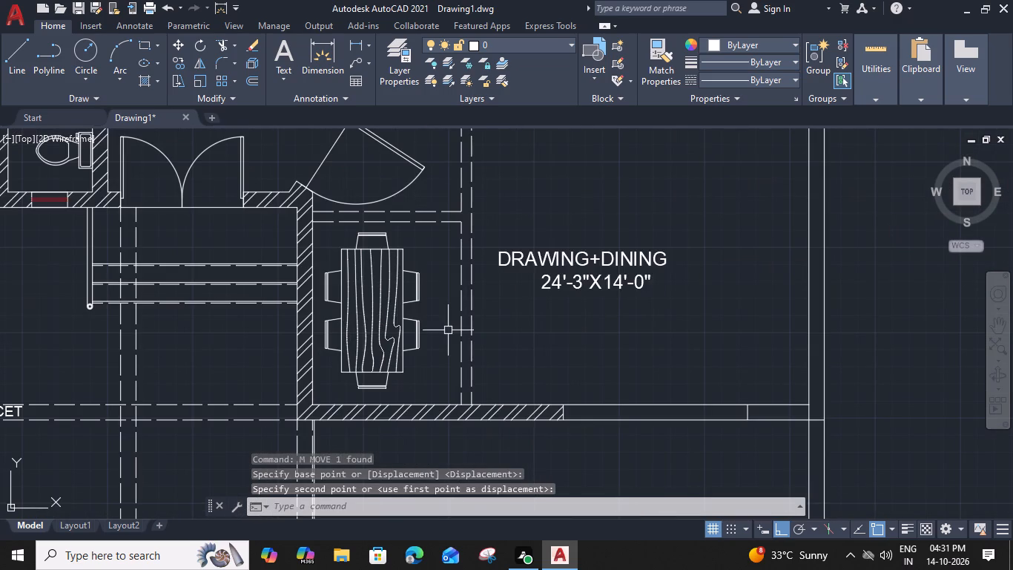
Extend the two horizontal dashed beam lines above the dining set to the farther vertical dashed beam line.
{"action": "middle_click_drag", "start_coordinate": [448, 281], "coordinate": [453, 295]}
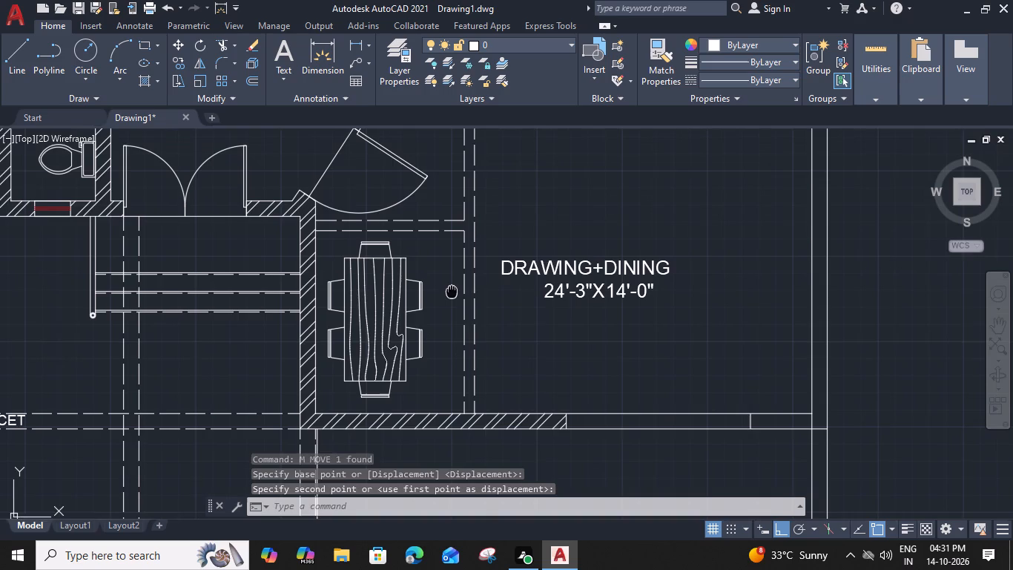
{"action": "middle_click_drag", "start_coordinate": [453, 295], "coordinate": [456, 306]}
{"action": "type", "text": "EX"}
{"action": "key", "text": "space"}
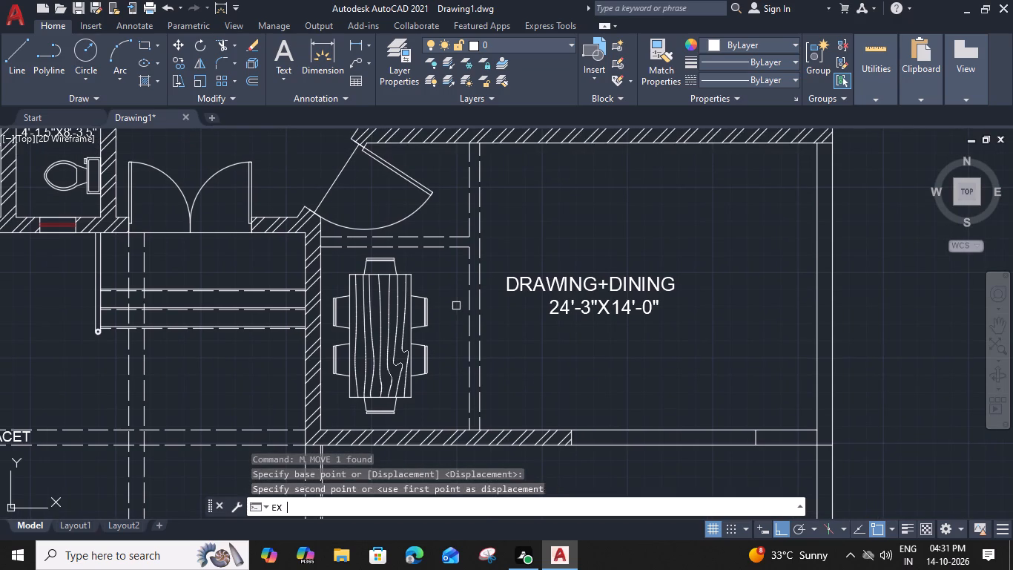
{"action": "left_click", "coordinate": [446, 249]}
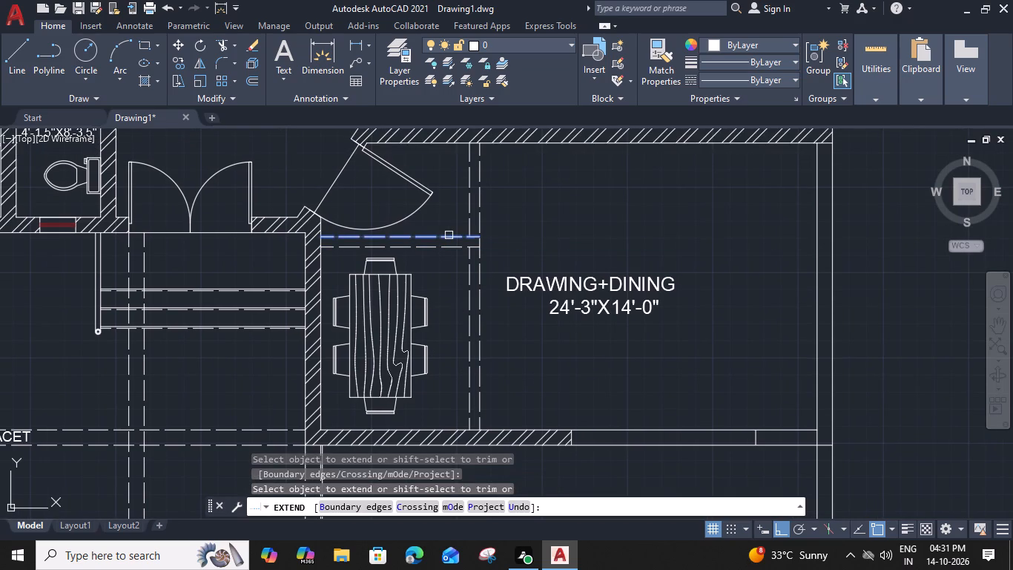
{"action": "left_click", "coordinate": [449, 235]}
{"action": "key", "text": "Escape"}
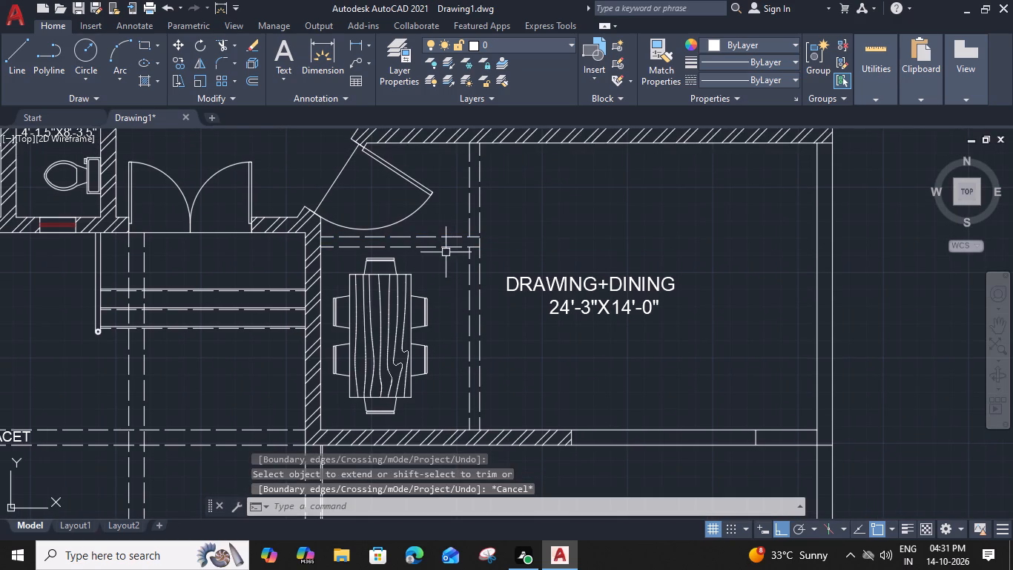
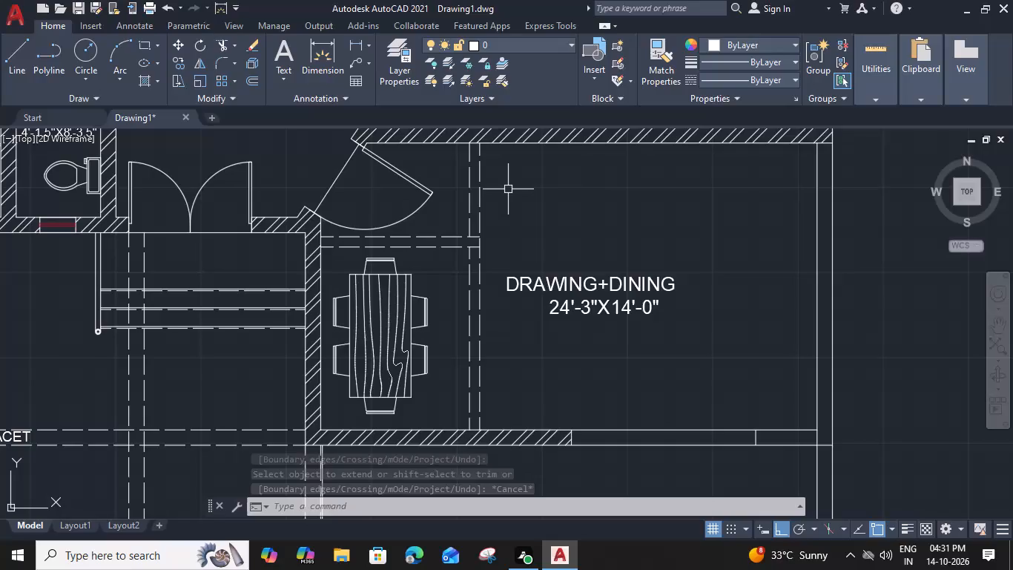
Move the DRAWING+DINING room label straight up within the room, keeping it centred beside the dining area.
{"action": "left_click", "coordinate": [587, 291]}
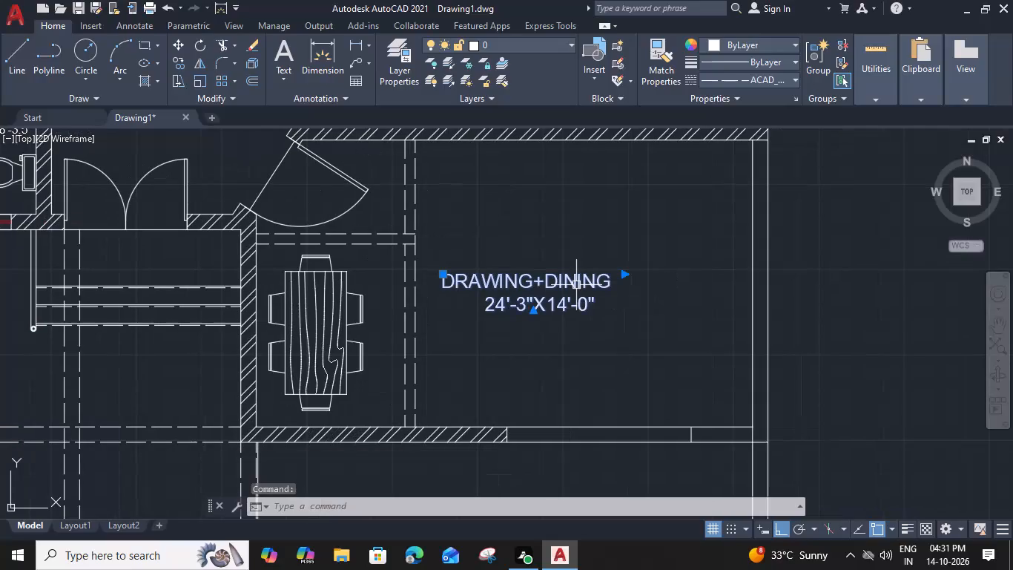
{"action": "type", "text": "M"}
{"action": "key", "text": "space"}
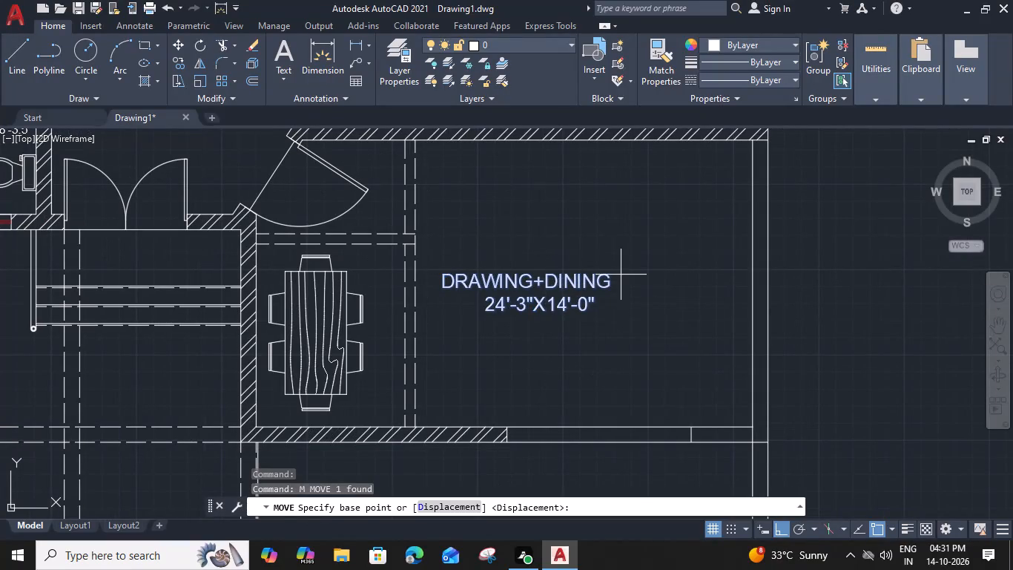
{"action": "left_click", "coordinate": [624, 274]}
{"action": "left_click", "coordinate": [624, 218]}
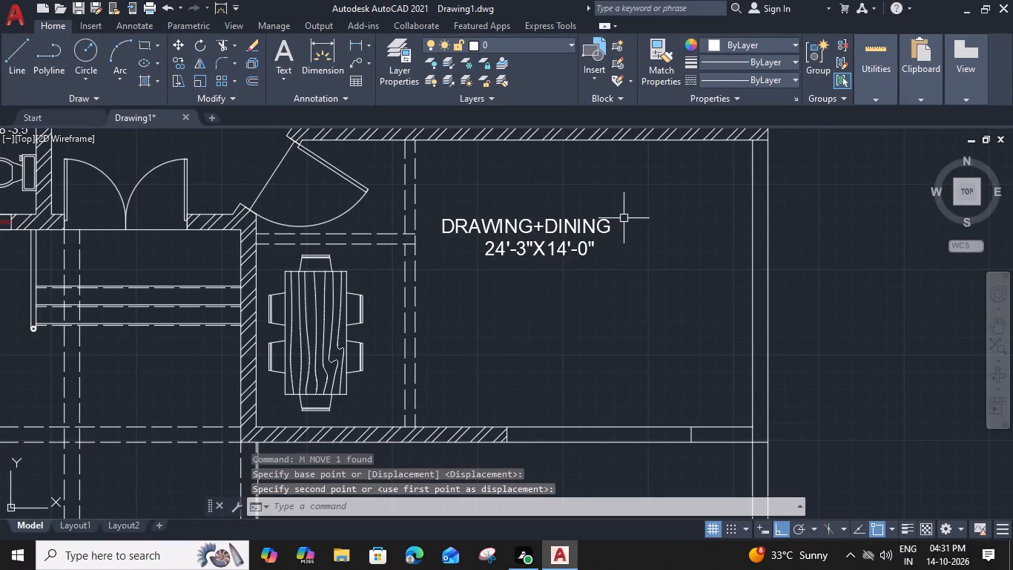
Trim the short line crossing the outer side wall at the drawing+dining room's corner below the S.C area.
{"action": "scroll", "coordinate": [598, 290], "scroll_direction": "down", "scroll_amount": 2}
{"action": "middle_click_drag", "start_coordinate": [594, 312], "coordinate": [491, 281]}
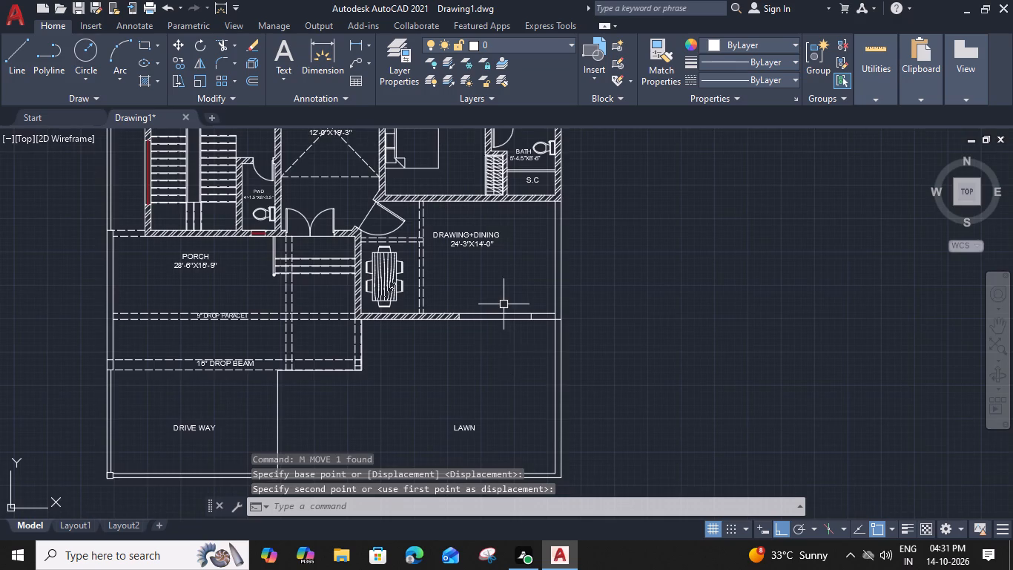
{"action": "scroll", "coordinate": [504, 307], "scroll_direction": "up", "scroll_amount": 2}
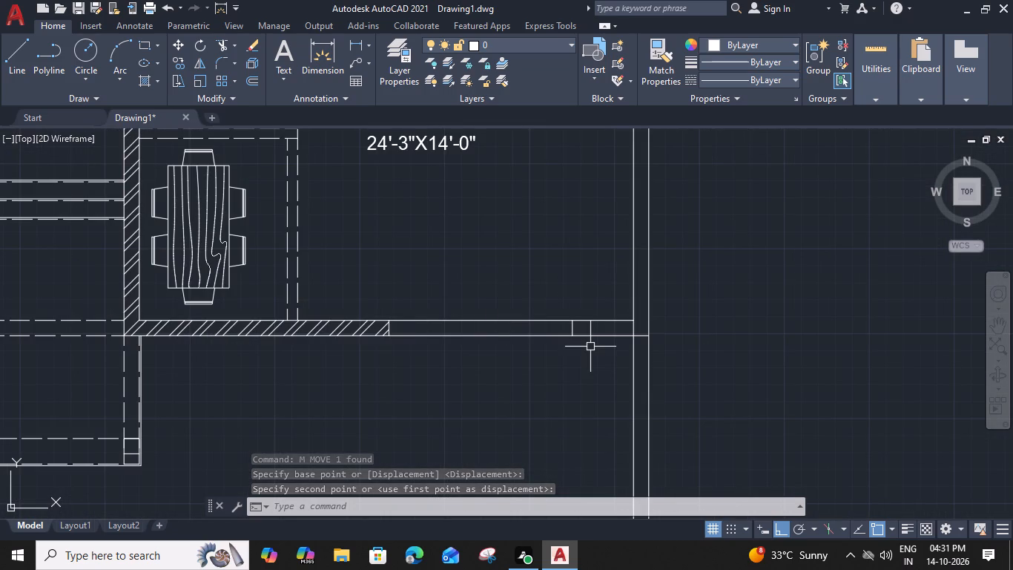
{"action": "scroll", "coordinate": [624, 321], "scroll_direction": "down", "scroll_amount": 1}
{"action": "middle_click_drag", "start_coordinate": [616, 332], "coordinate": [550, 348]}
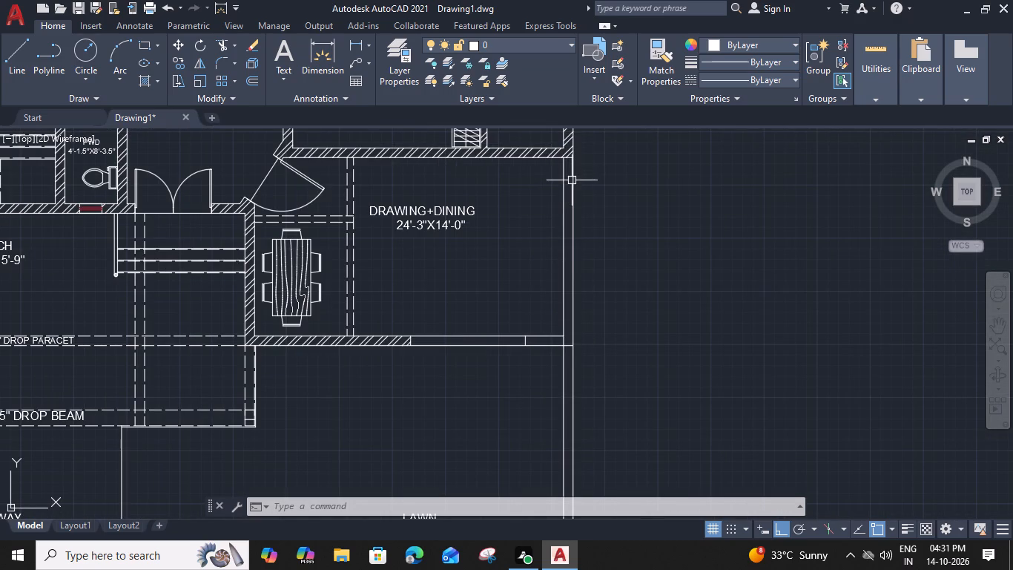
{"action": "type", "text": "TR"}
{"action": "key", "text": "space"}
{"action": "scroll", "coordinate": [567, 149], "scroll_direction": "up", "scroll_amount": 2}
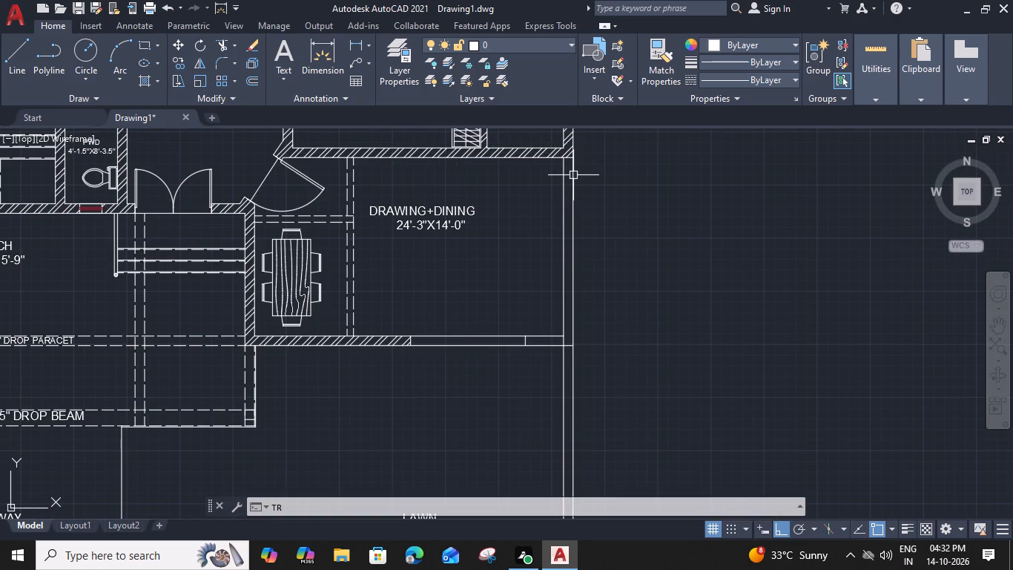
{"action": "scroll", "coordinate": [571, 162], "scroll_direction": "up", "scroll_amount": 2}
{"action": "left_click", "coordinate": [575, 166]}
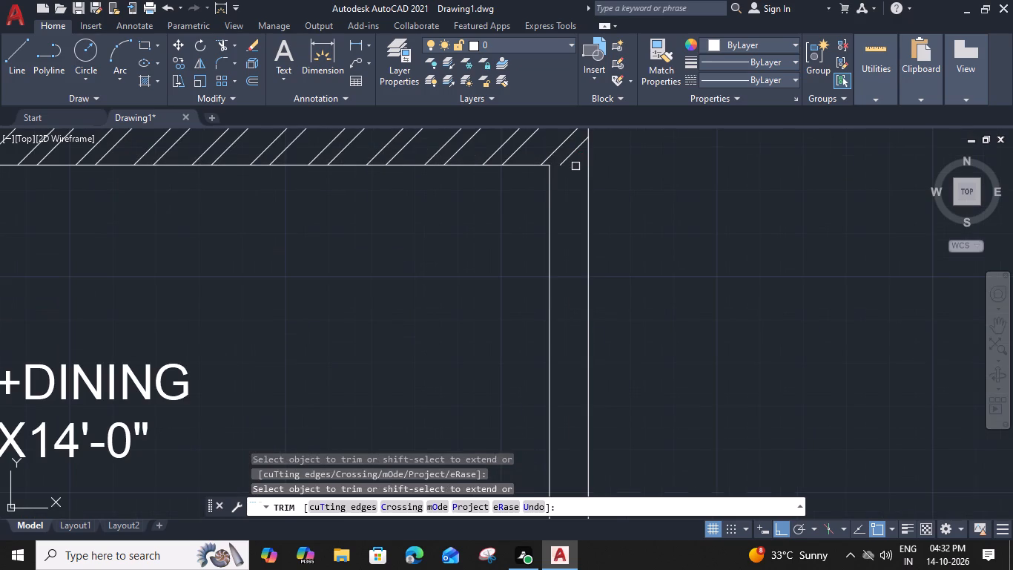
{"action": "scroll", "coordinate": [575, 166], "scroll_direction": "down", "scroll_amount": 4}
{"action": "key", "text": "Escape"}
Trim the inner side-wall line where it crosses the lawn-side wall at the drawing+dining room's outer corner.
{"action": "scroll", "coordinate": [576, 284], "scroll_direction": "up", "scroll_amount": 2}
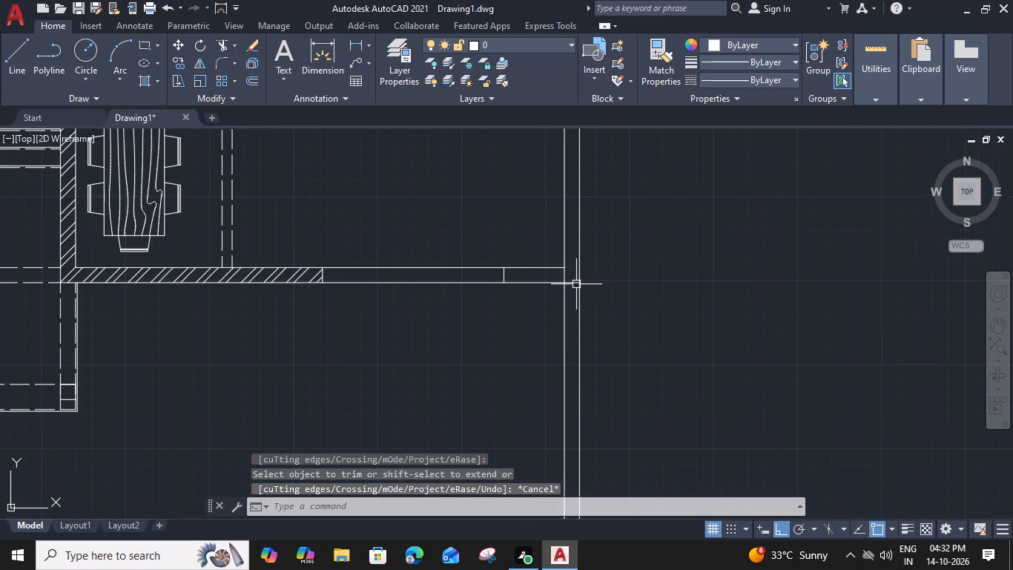
{"action": "type", "text": "TR"}
{"action": "key", "text": "space"}
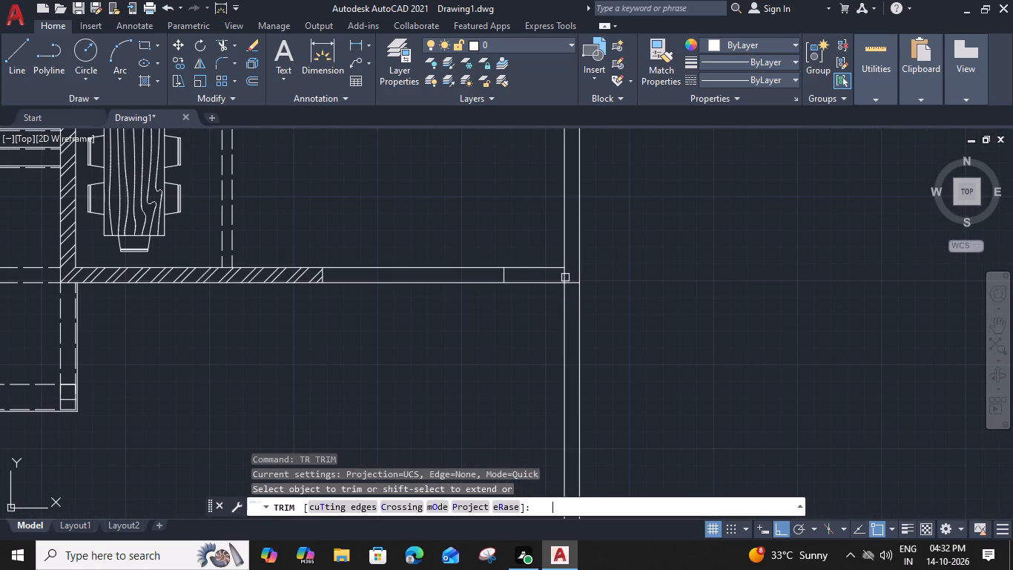
{"action": "left_click", "coordinate": [564, 272]}
{"action": "key", "text": "Escape"}
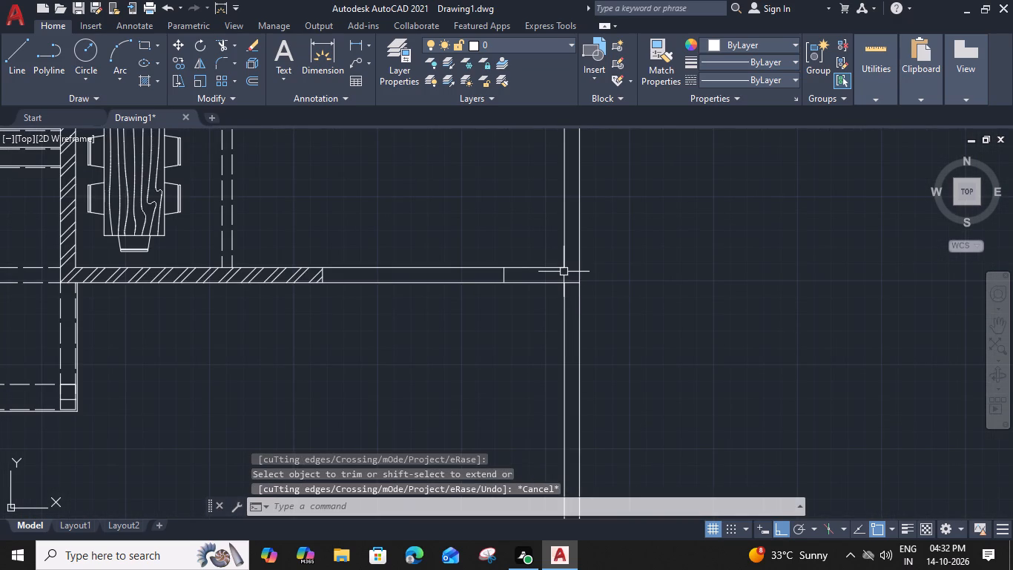
Hatch the drawing+dining room's outer side wall and the short lawn-side wall piece beyond the window with the ANSI32 pattern.
{"action": "type", "text": "H"}
{"action": "key", "text": "space"}
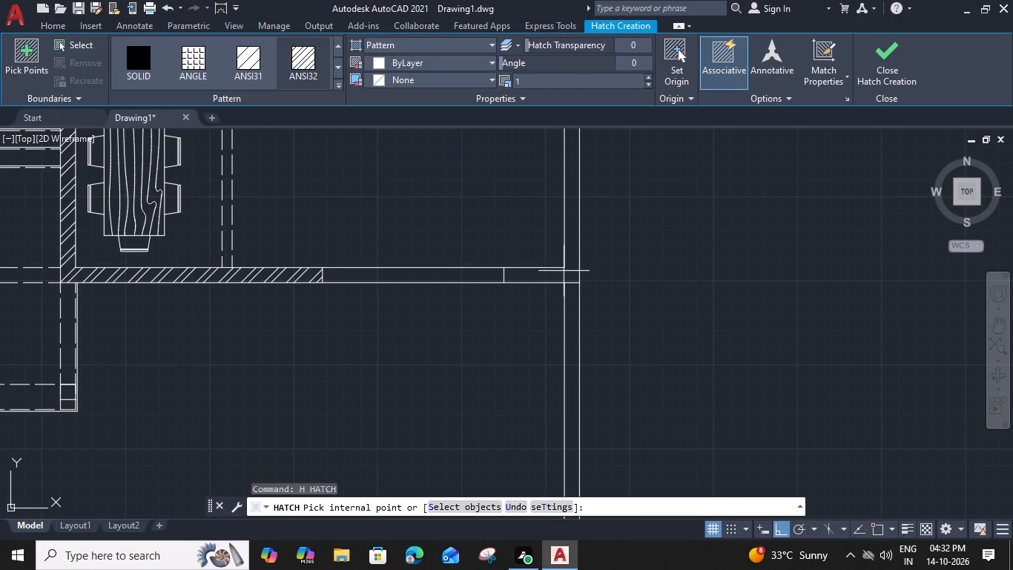
{"action": "left_click", "coordinate": [563, 276]}
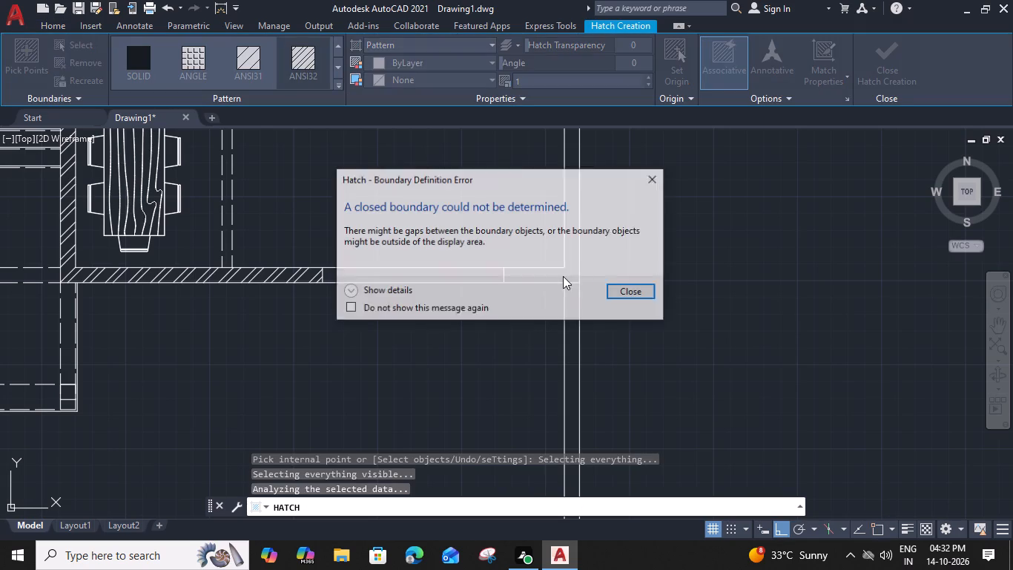
{"action": "left_click", "coordinate": [618, 287]}
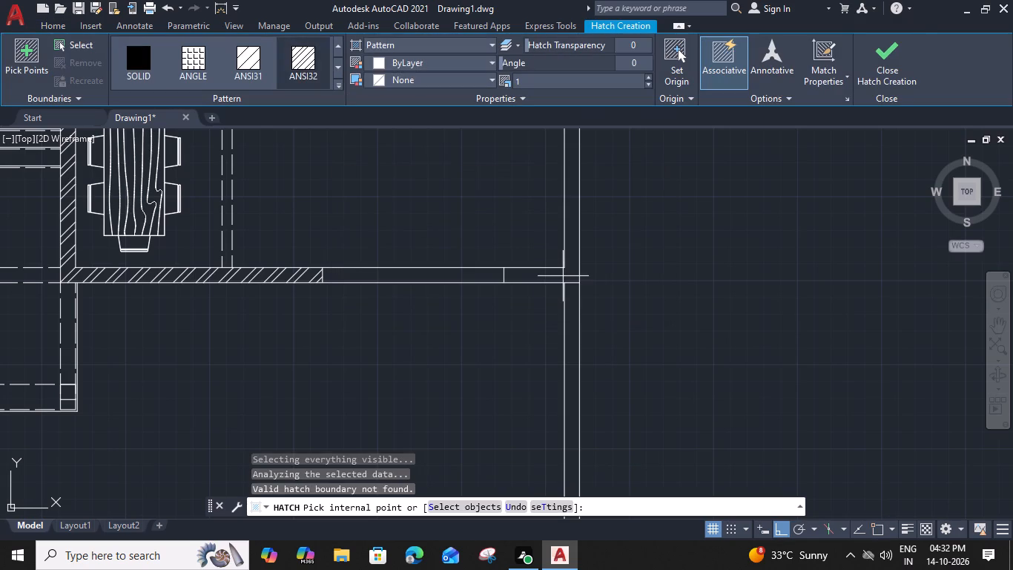
{"action": "scroll", "coordinate": [615, 290], "scroll_direction": "down", "scroll_amount": 2}
{"action": "middle_click_drag", "start_coordinate": [630, 288], "coordinate": [627, 288]}
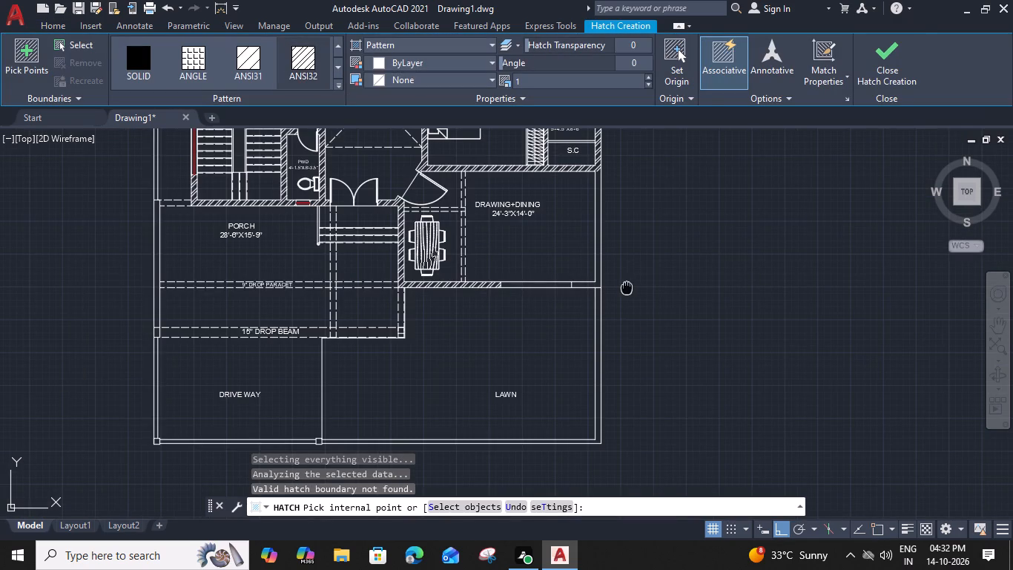
{"action": "middle_click_drag", "start_coordinate": [627, 288], "coordinate": [601, 290]}
{"action": "scroll", "coordinate": [573, 272], "scroll_direction": "up", "scroll_amount": 1}
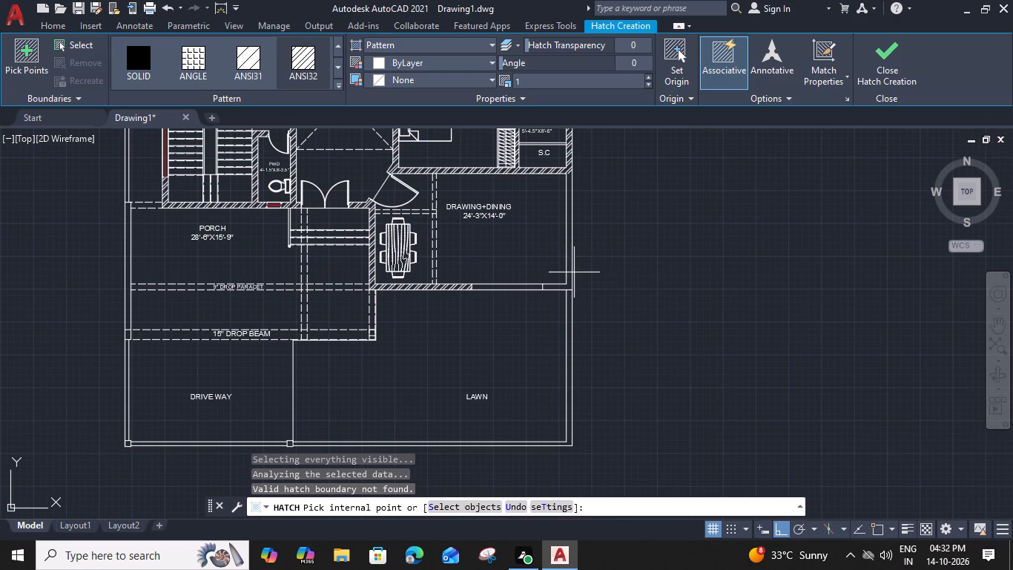
{"action": "middle_click_drag", "start_coordinate": [565, 286], "coordinate": [564, 333]}
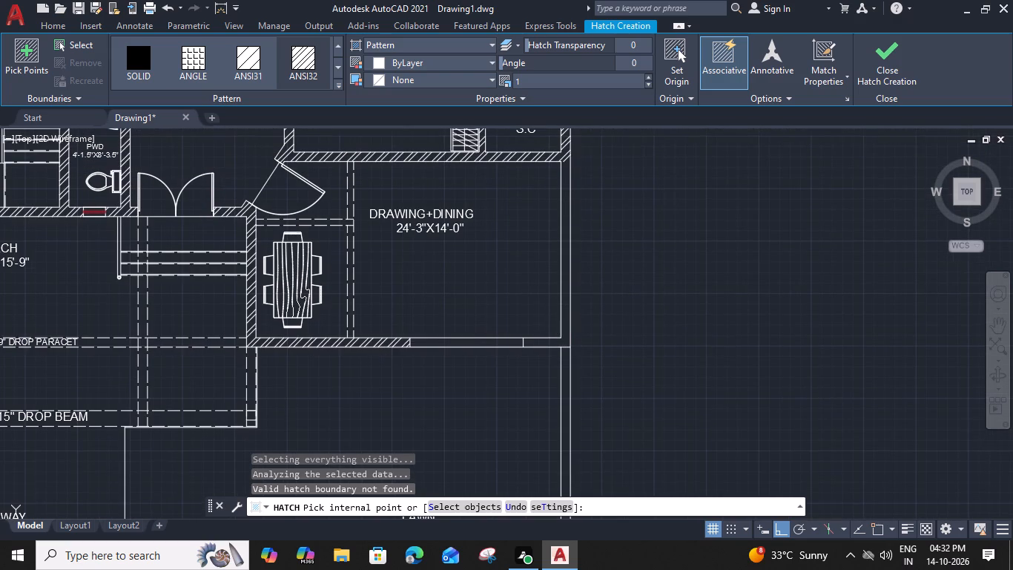
{"action": "left_click", "coordinate": [567, 326]}
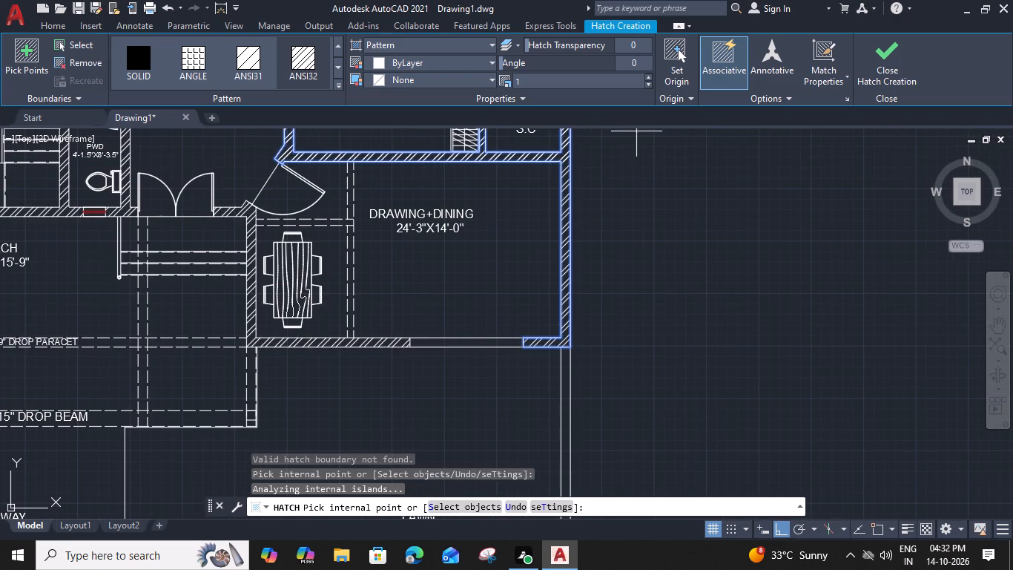
{"action": "left_click", "coordinate": [862, 56]}
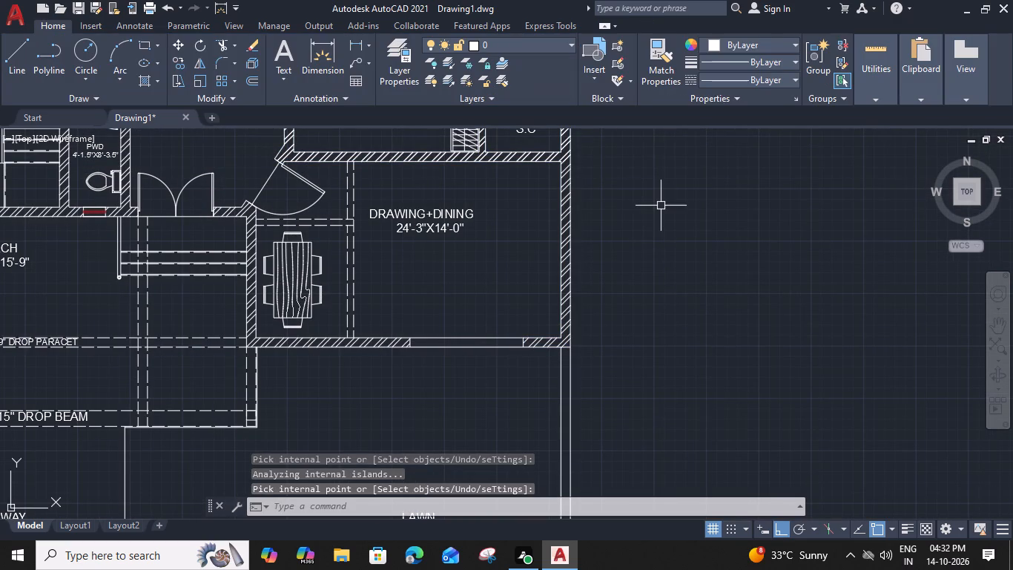
Hatch the LAWN area with the CROSS pattern in dark green (19,103,52).
{"action": "middle_click_drag", "start_coordinate": [590, 214], "coordinate": [595, 373]}
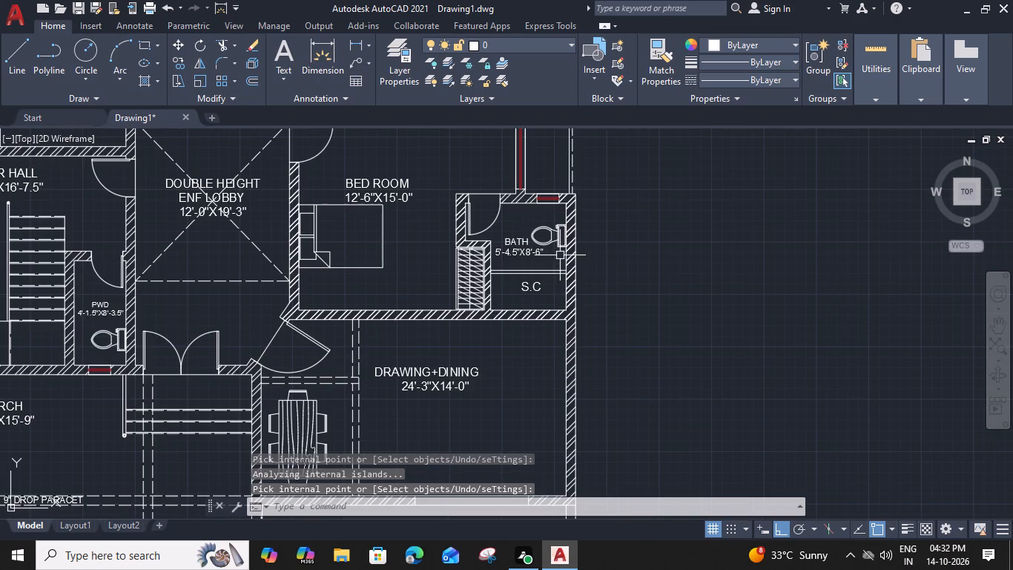
{"action": "scroll", "coordinate": [550, 294], "scroll_direction": "down", "scroll_amount": 1}
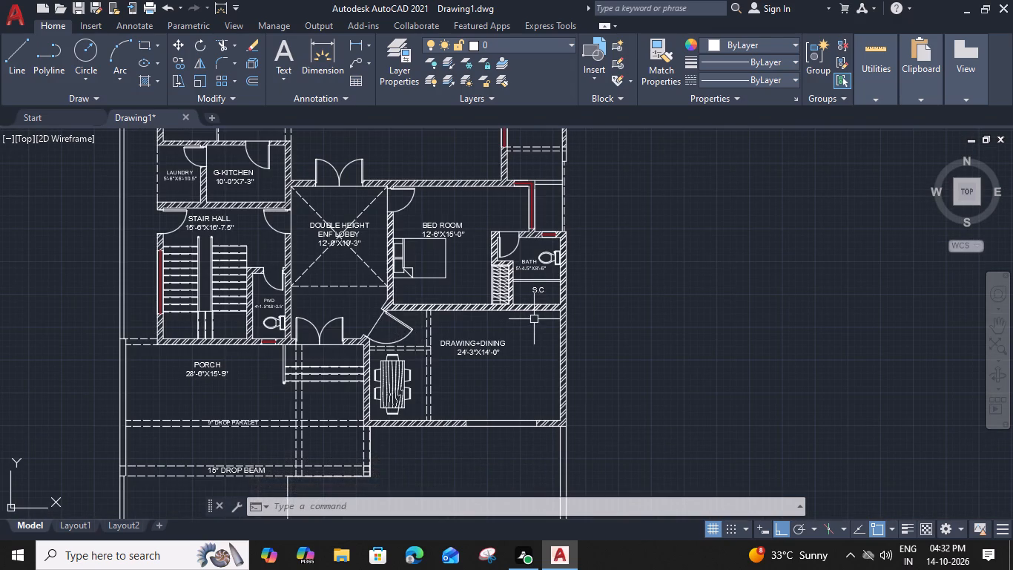
{"action": "scroll", "coordinate": [532, 309], "scroll_direction": "up", "scroll_amount": 1}
{"action": "scroll", "coordinate": [532, 309], "scroll_direction": "down", "scroll_amount": 2}
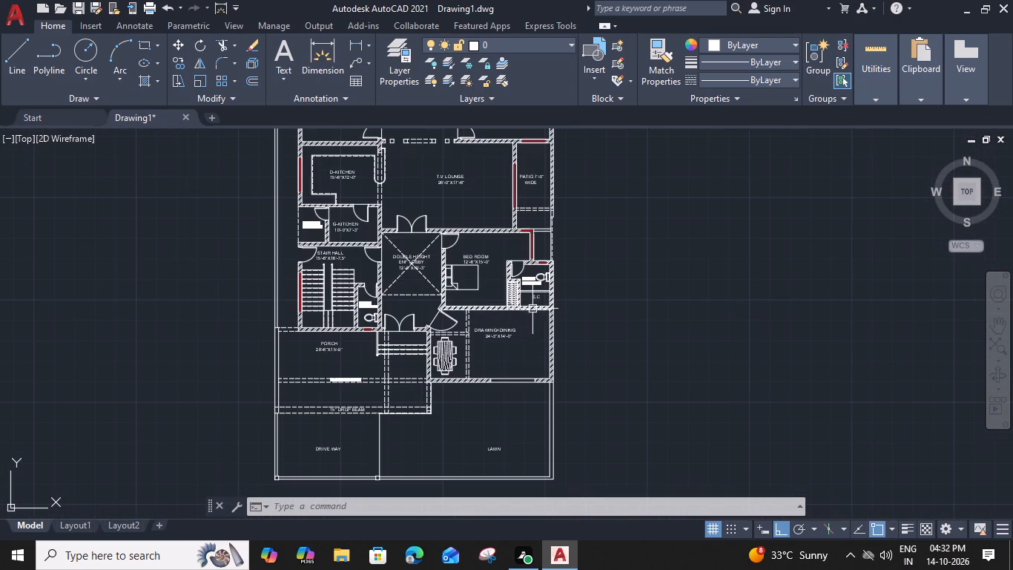
{"action": "middle_click_drag", "start_coordinate": [512, 387], "coordinate": [582, 353]}
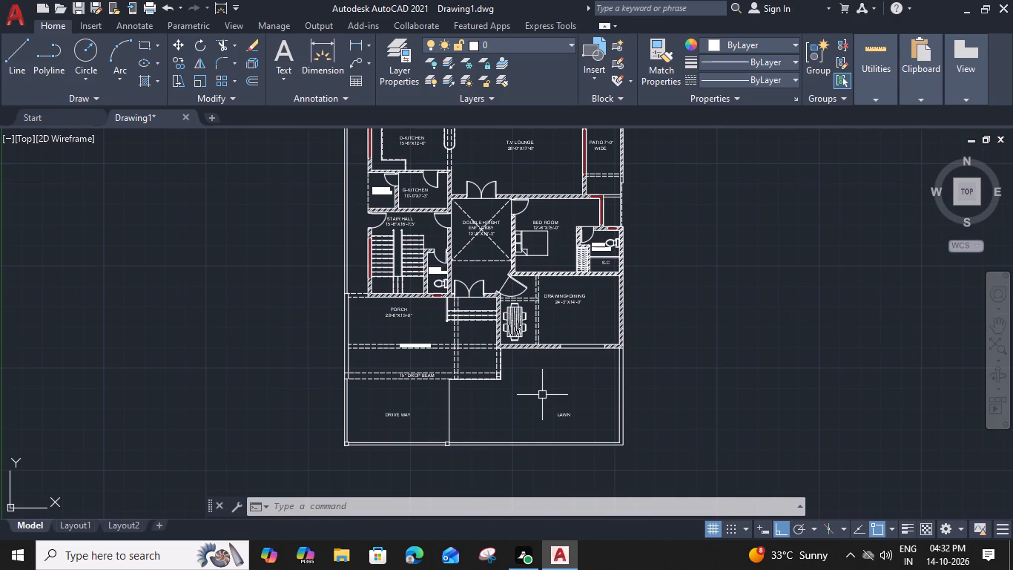
{"action": "type", "text": "H"}
{"action": "key", "text": "space"}
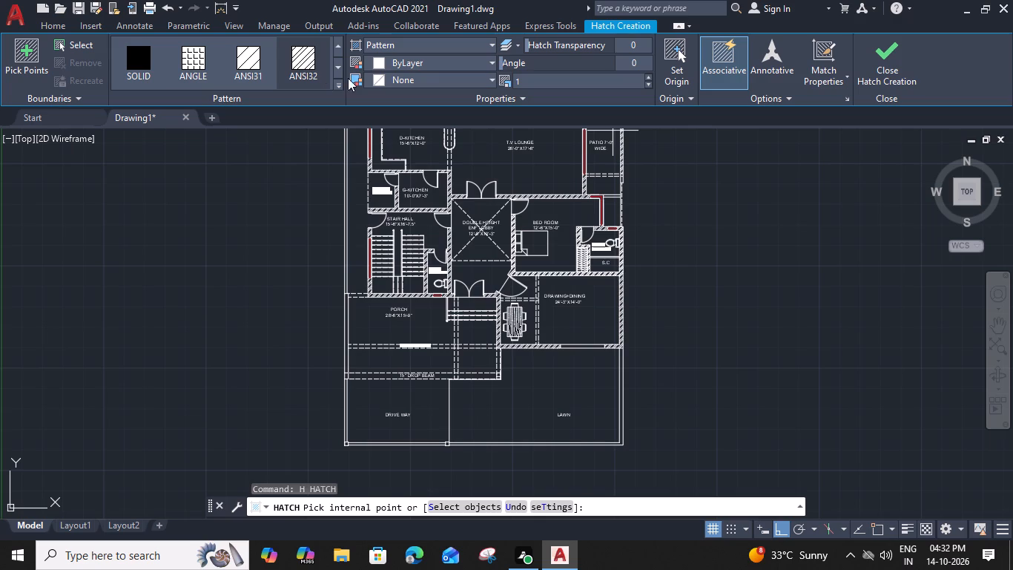
{"action": "left_click", "coordinate": [378, 65]}
{"action": "left_click", "coordinate": [478, 142]}
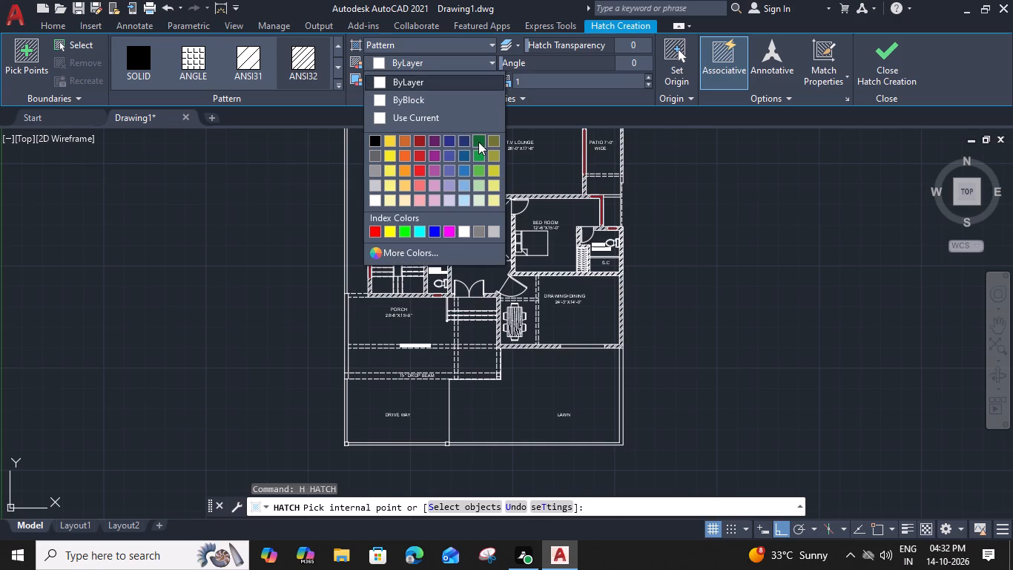
{"action": "left_click", "coordinate": [335, 82]}
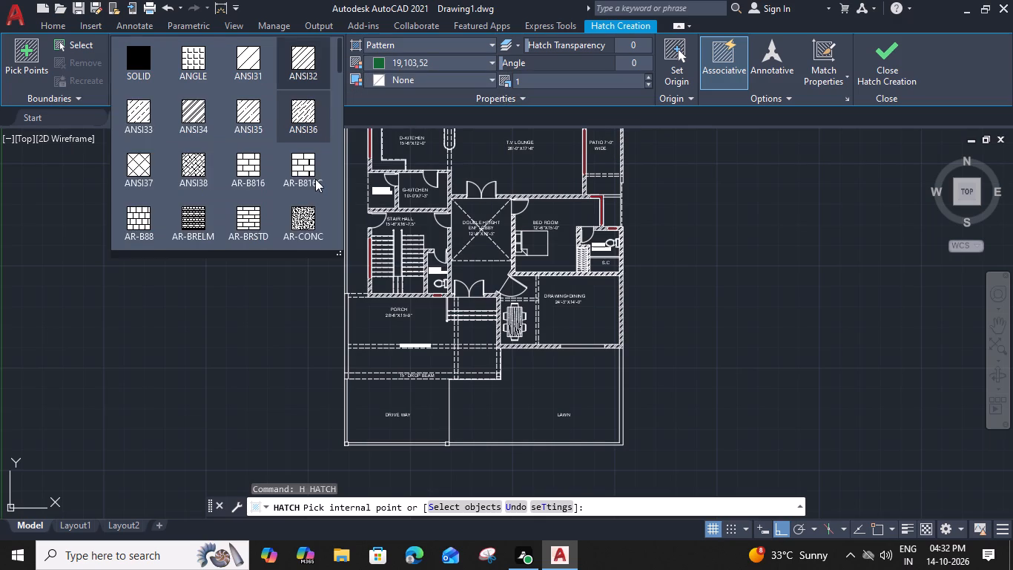
{"action": "scroll", "coordinate": [315, 179], "scroll_direction": "down", "scroll_amount": 3}
{"action": "left_click", "coordinate": [302, 222]}
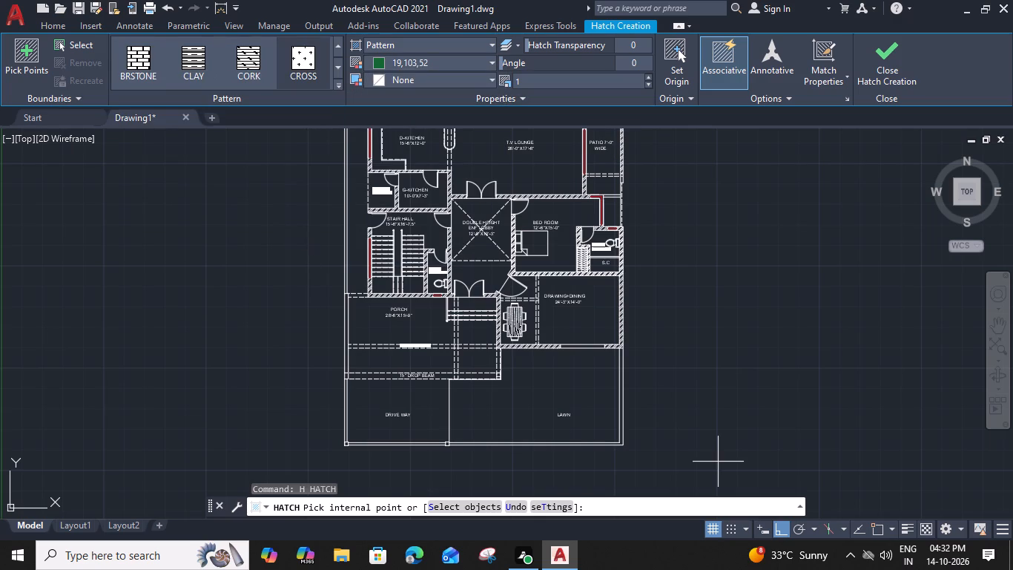
{"action": "left_click", "coordinate": [544, 385]}
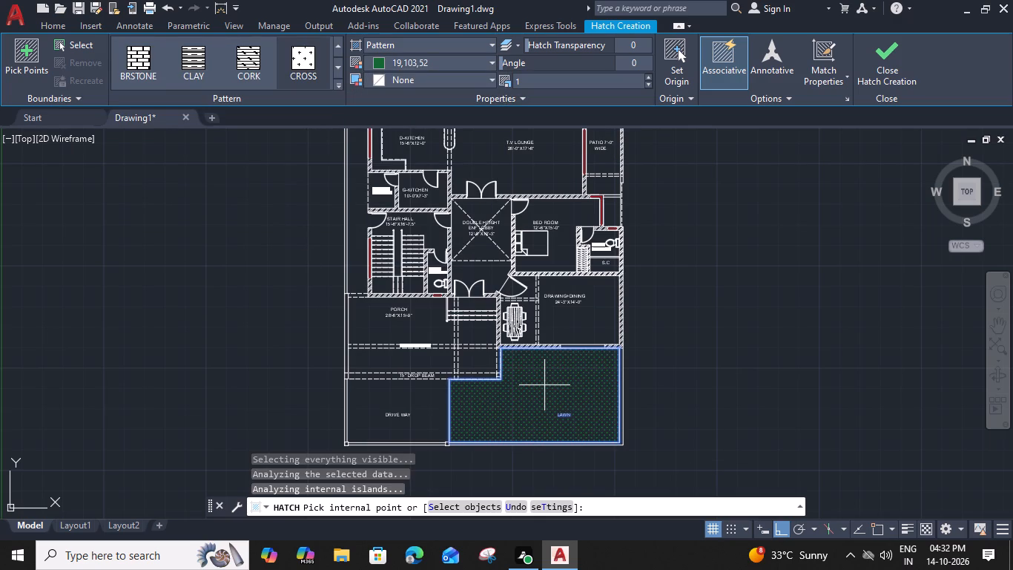
{"action": "left_click", "coordinate": [876, 61]}
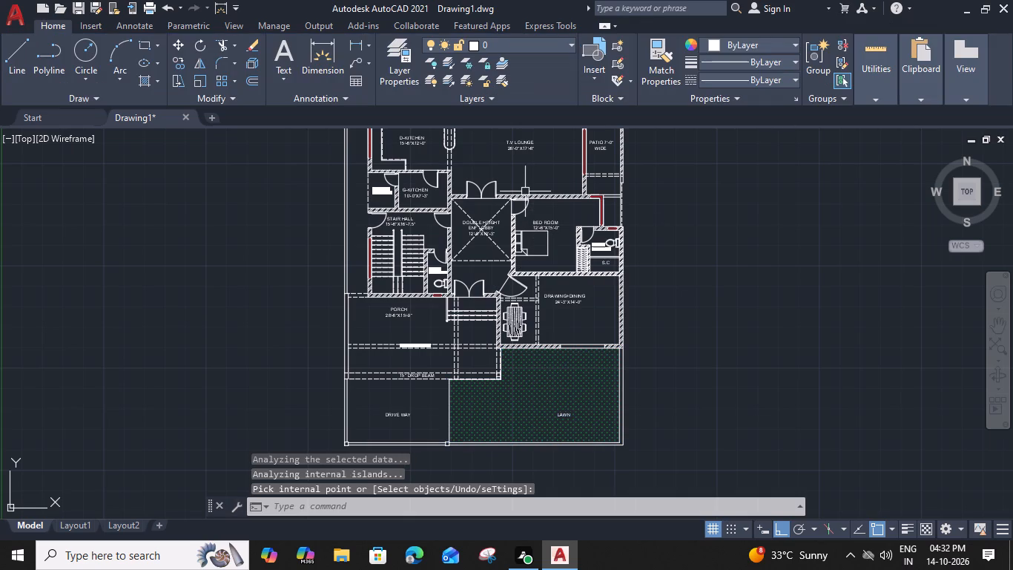
Hatch the whole PATIO area, including the strip between its dashed lines, with the CROSS pattern in dark green (19,103,52).
{"action": "middle_click_drag", "start_coordinate": [607, 189], "coordinate": [610, 242]}
{"action": "key", "text": "g"}
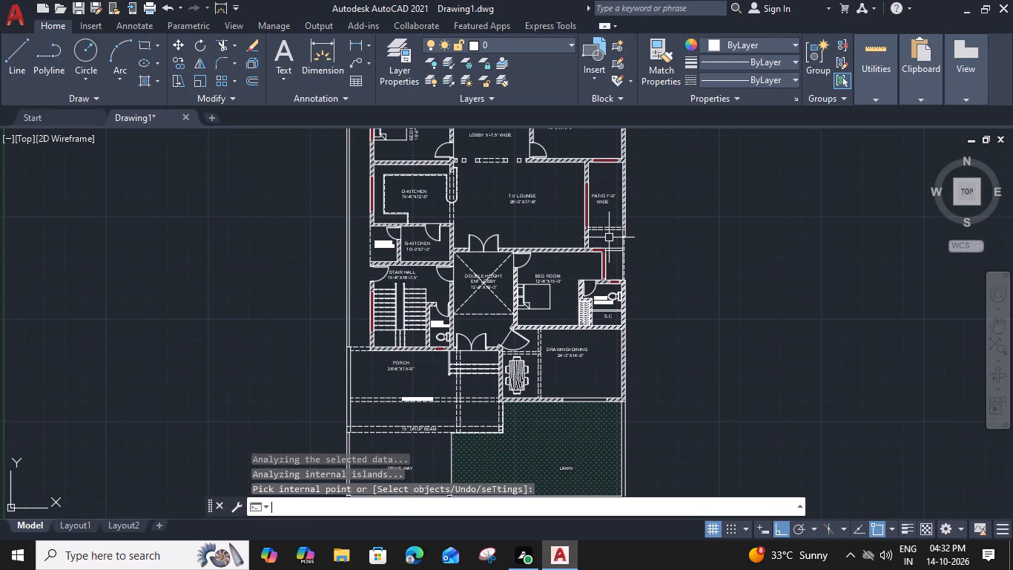
{"action": "key", "text": "Escape"}
{"action": "type", "text": "H"}
{"action": "key", "text": "space"}
{"action": "scroll", "coordinate": [616, 205], "scroll_direction": "up", "scroll_amount": 2}
{"action": "middle_click_drag", "start_coordinate": [616, 205], "coordinate": [619, 260]}
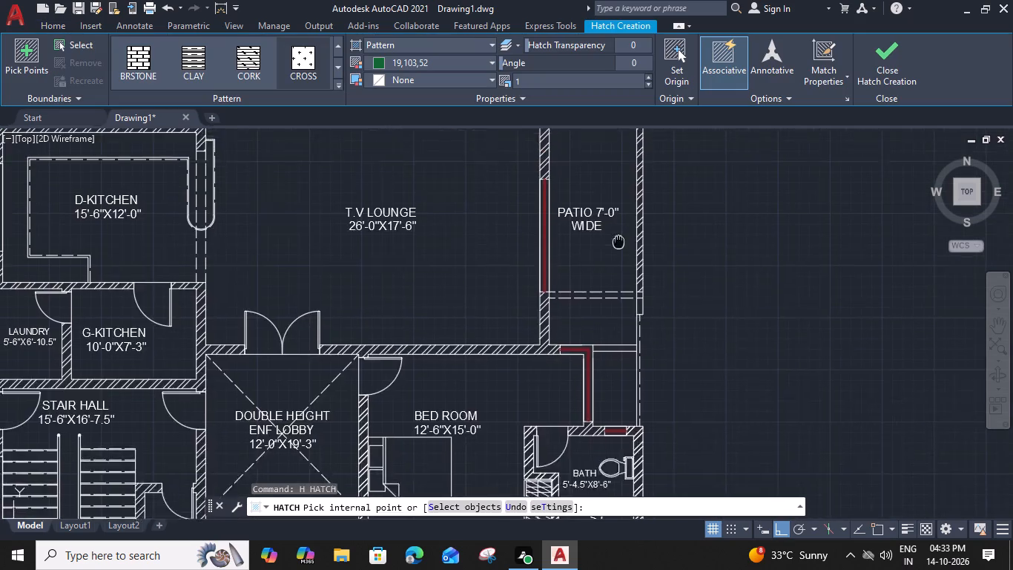
{"action": "middle_click_drag", "start_coordinate": [619, 260], "coordinate": [620, 280]}
{"action": "left_click", "coordinate": [620, 295]}
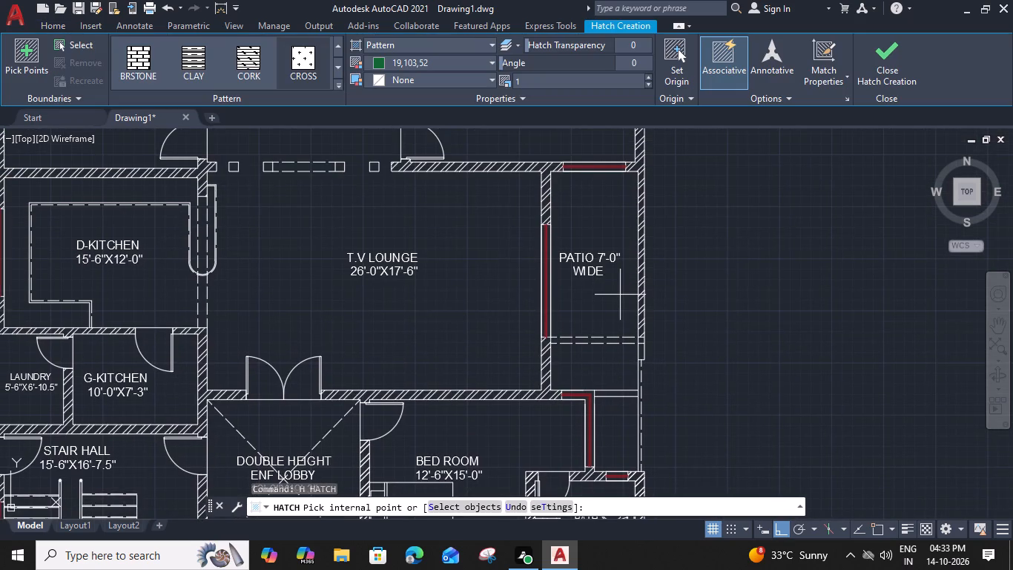
{"action": "left_click", "coordinate": [610, 359]}
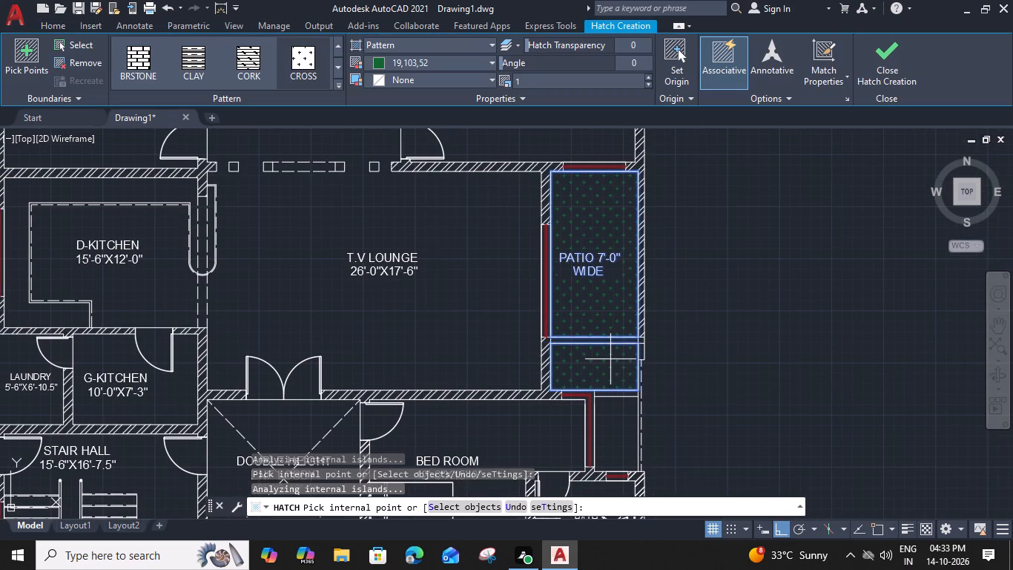
{"action": "scroll", "coordinate": [598, 342], "scroll_direction": "up", "scroll_amount": 2}
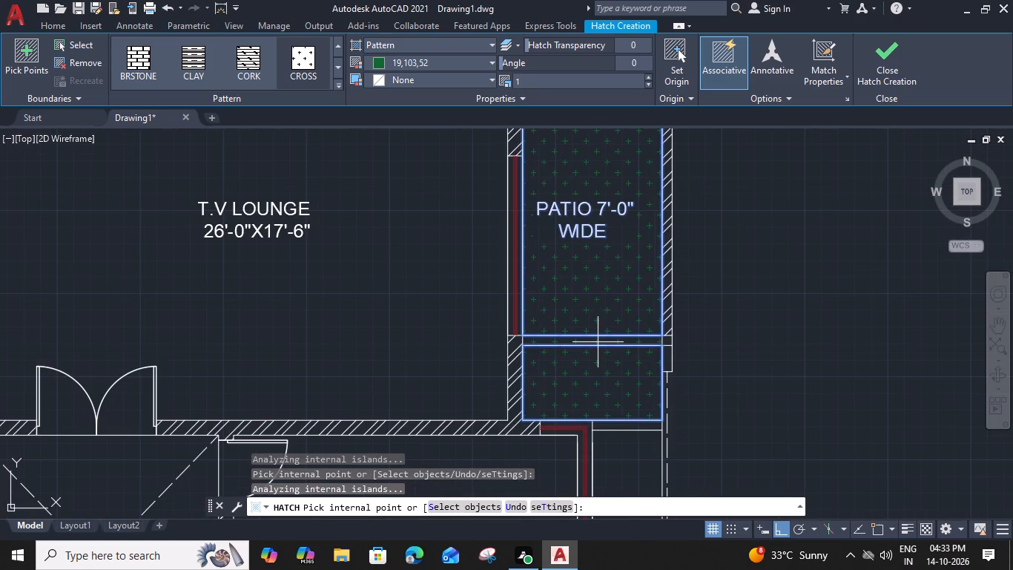
{"action": "left_click", "coordinate": [598, 342]}
{"action": "left_click", "coordinate": [886, 55]}
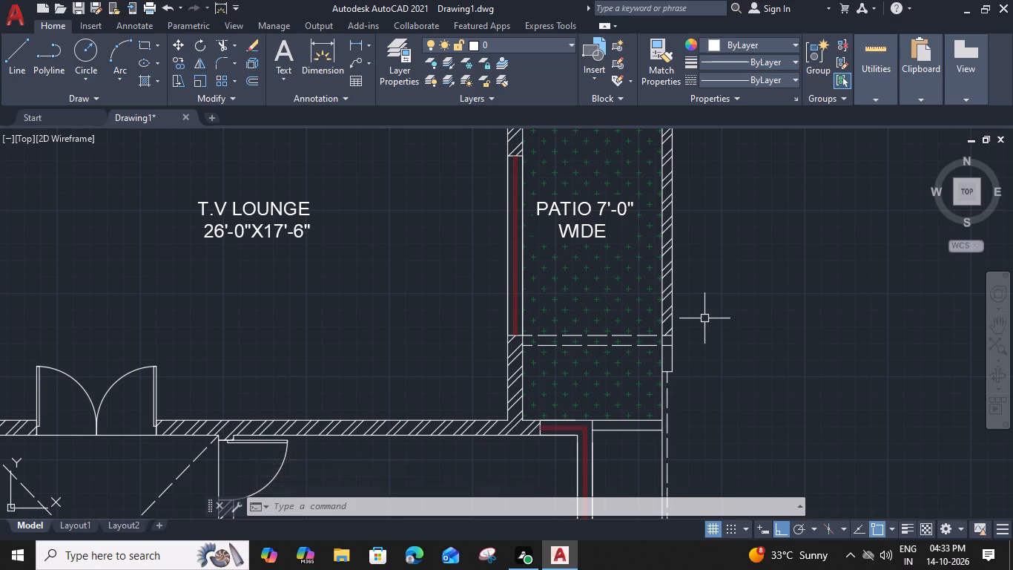
Draw a tall narrow rectangle for the sink on the D-KITCHEN counter, alongside the side-wall window.
{"action": "scroll", "coordinate": [693, 276], "scroll_direction": "down", "scroll_amount": 3}
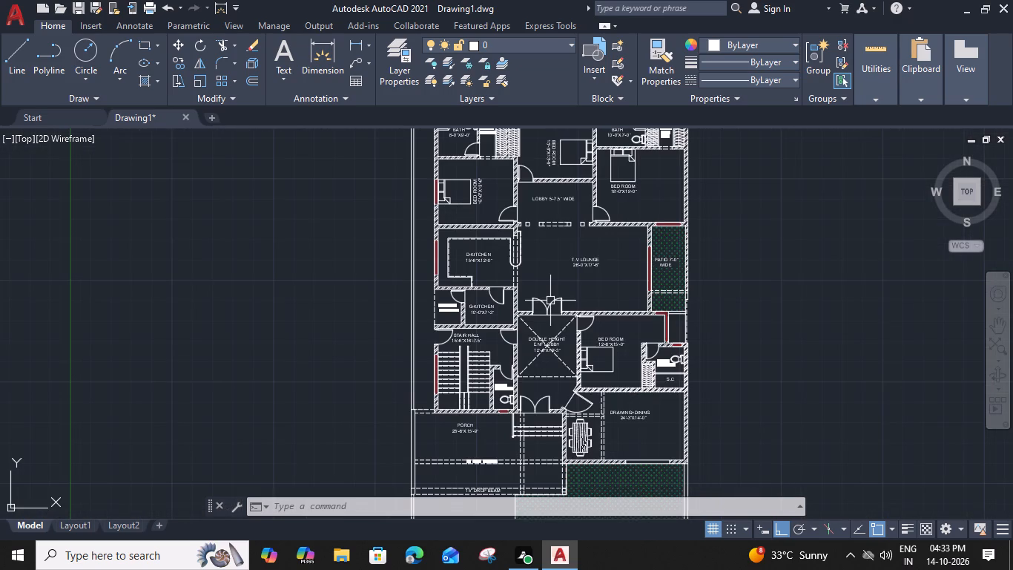
{"action": "middle_click_drag", "start_coordinate": [550, 301], "coordinate": [567, 302]}
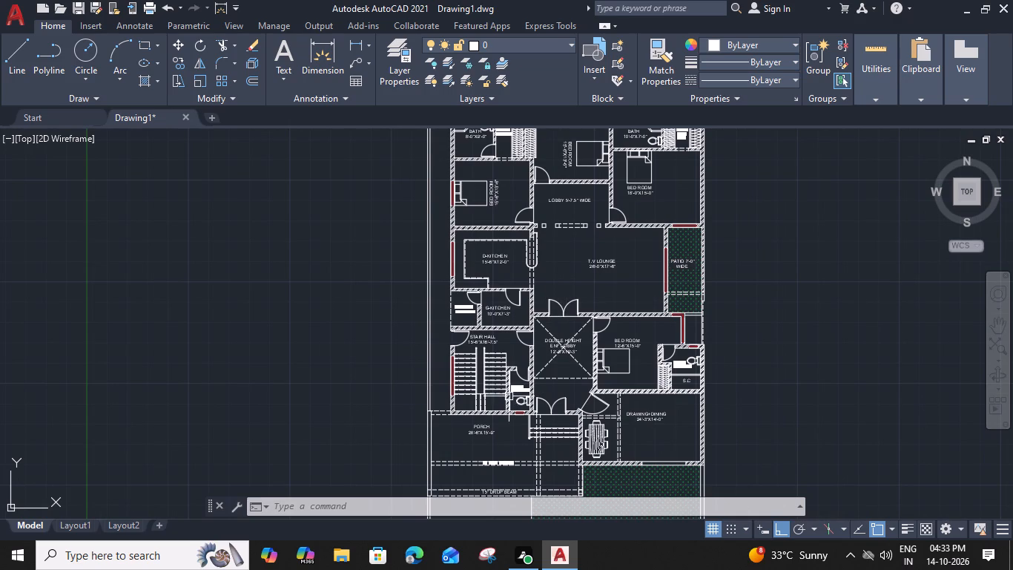
{"action": "middle_click_drag", "start_coordinate": [508, 410], "coordinate": [509, 353]}
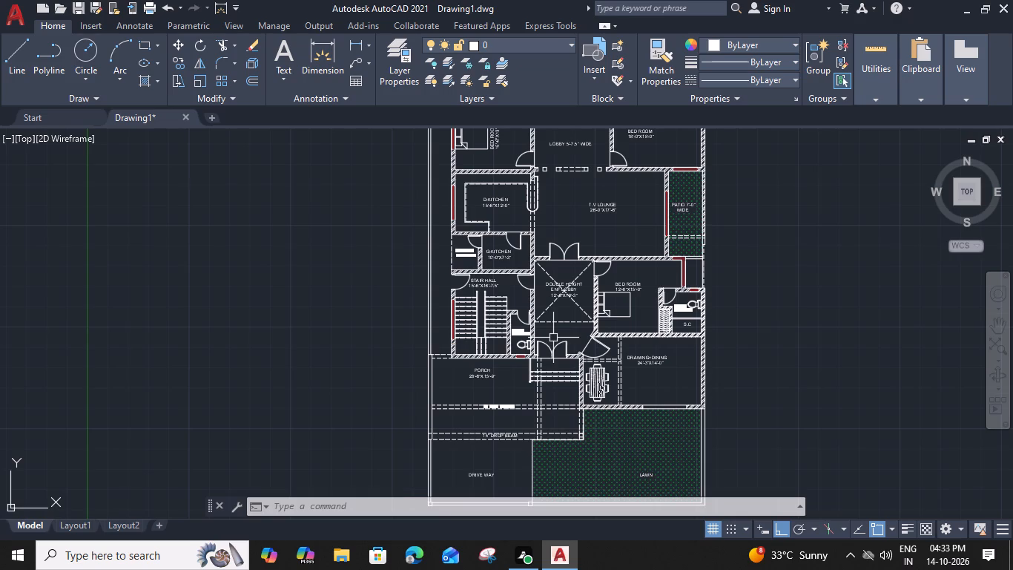
{"action": "middle_click_drag", "start_coordinate": [553, 338], "coordinate": [533, 335]}
{"action": "middle_click_drag", "start_coordinate": [529, 390], "coordinate": [523, 338]}
{"action": "scroll", "coordinate": [523, 338], "scroll_direction": "down", "scroll_amount": 1}
{"action": "middle_click_drag", "start_coordinate": [523, 338], "coordinate": [512, 382]}
{"action": "scroll", "coordinate": [463, 257], "scroll_direction": "up", "scroll_amount": 4}
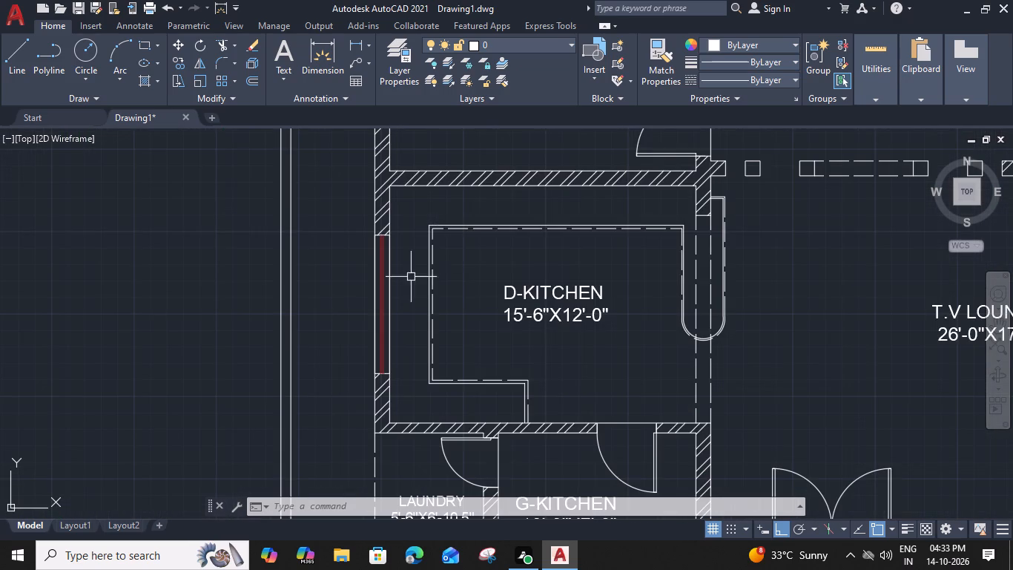
{"action": "middle_click_drag", "start_coordinate": [411, 278], "coordinate": [463, 277]}
{"action": "scroll", "coordinate": [452, 263], "scroll_direction": "up", "scroll_amount": 1}
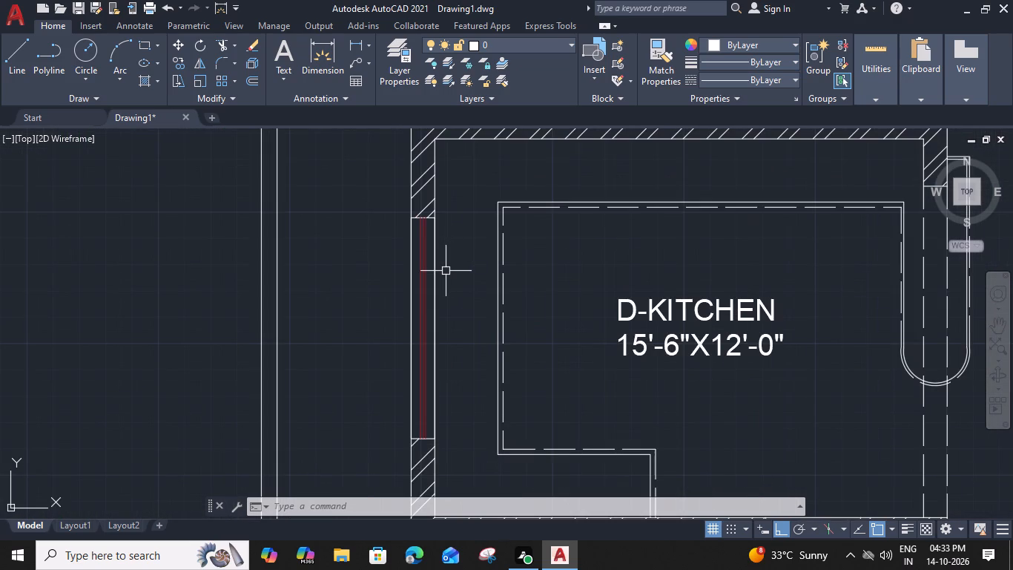
{"action": "type", "text": "REC"}
{"action": "key", "text": "space"}
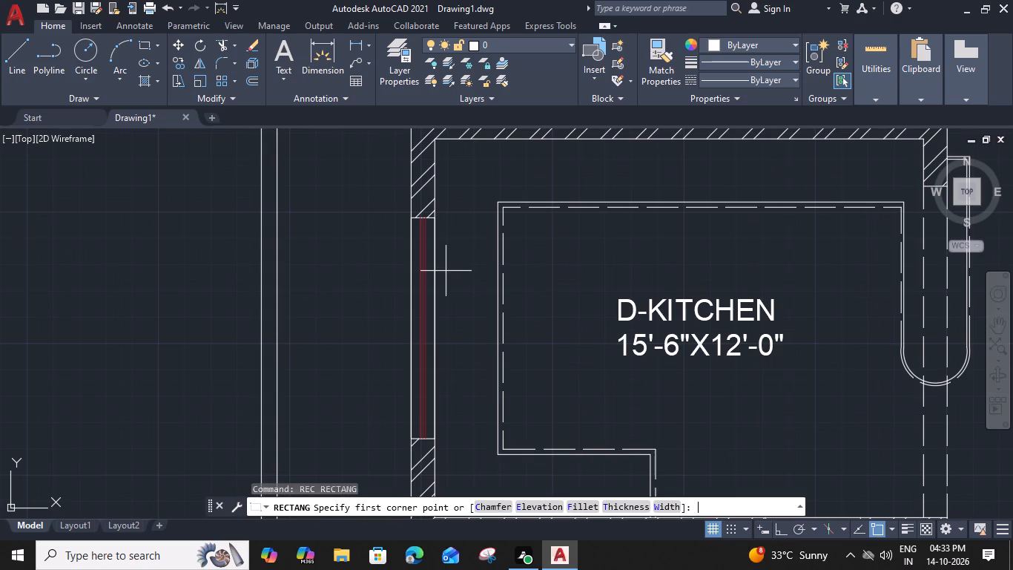
{"action": "scroll", "coordinate": [446, 271], "scroll_direction": "up", "scroll_amount": 1}
{"action": "left_click", "coordinate": [440, 245]}
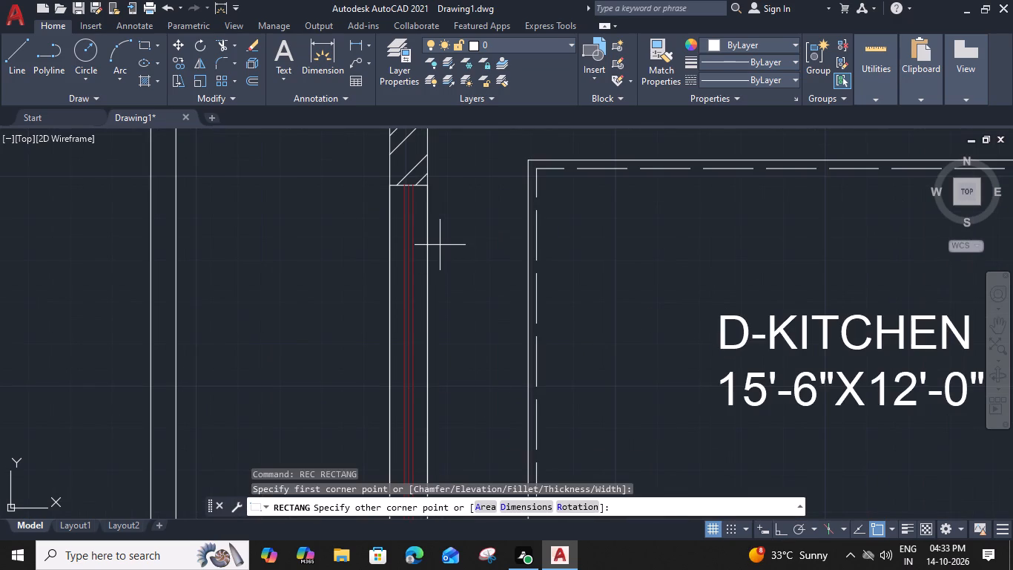
{"action": "scroll", "coordinate": [483, 396], "scroll_direction": "down", "scroll_amount": 1}
{"action": "middle_click_drag", "start_coordinate": [487, 388], "coordinate": [498, 296]}
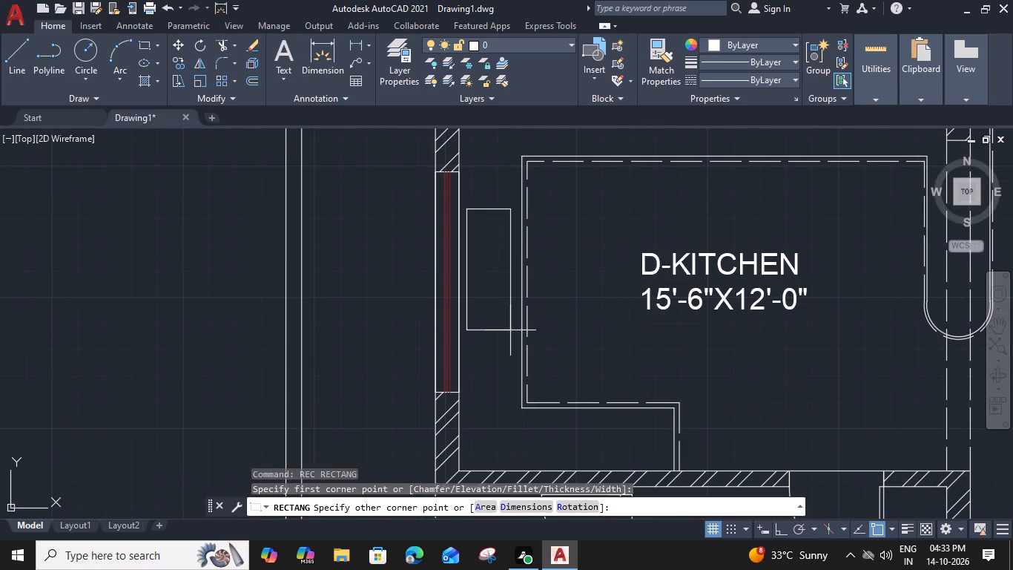
{"action": "scroll", "coordinate": [515, 330], "scroll_direction": "up", "scroll_amount": 1}
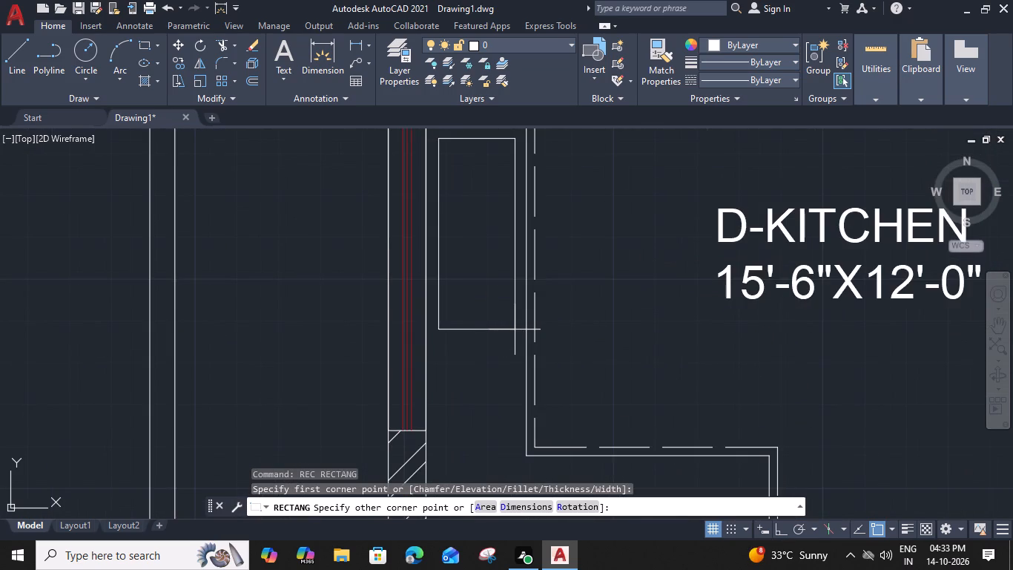
{"action": "left_click", "coordinate": [515, 330]}
Offset the sink rectangle 2" inward.
{"action": "left_click", "coordinate": [487, 330]}
{"action": "type", "text": "O 2\""}
{"action": "key", "text": "Return"}
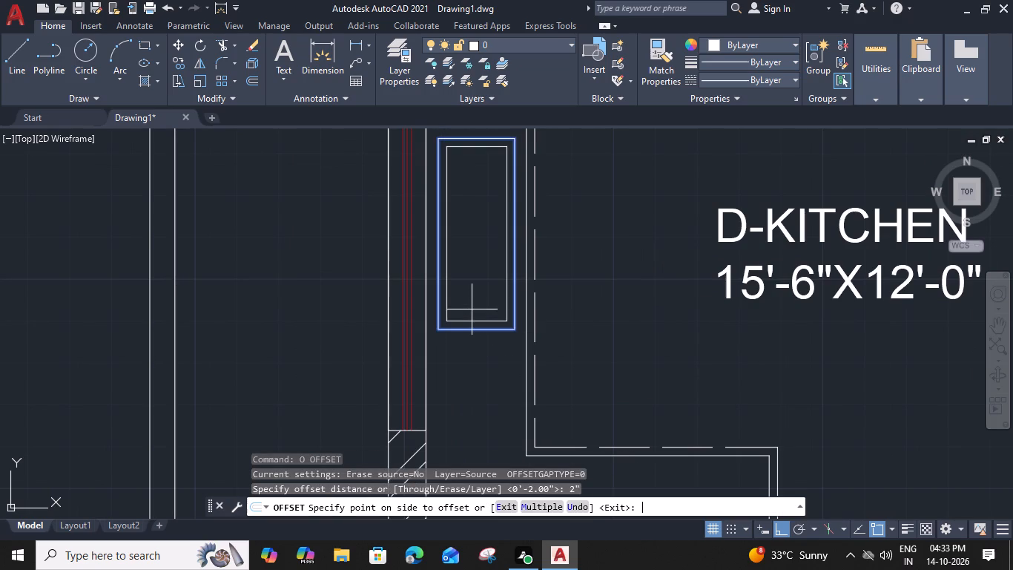
{"action": "left_click", "coordinate": [477, 269]}
{"action": "key", "text": "Escape"}
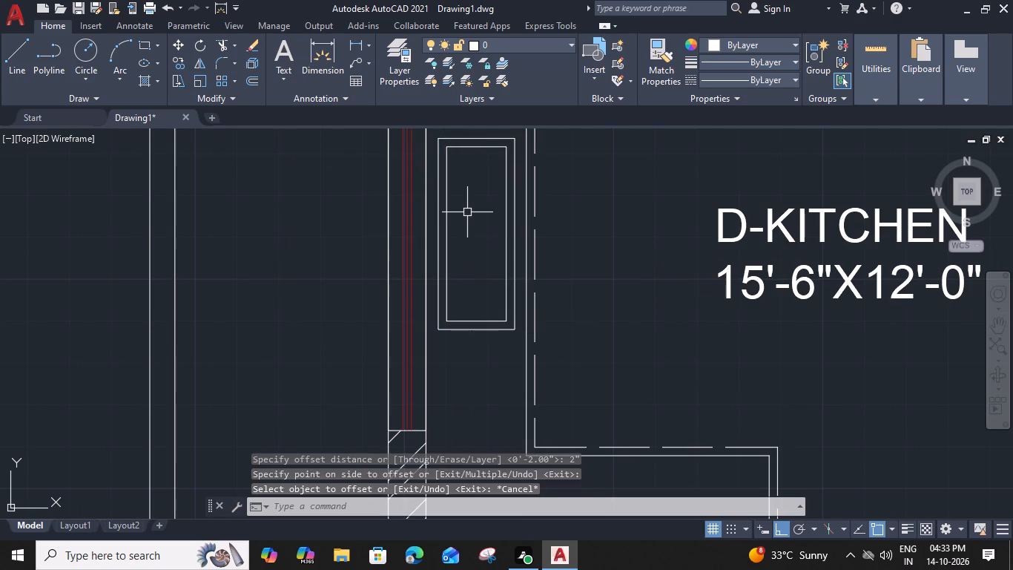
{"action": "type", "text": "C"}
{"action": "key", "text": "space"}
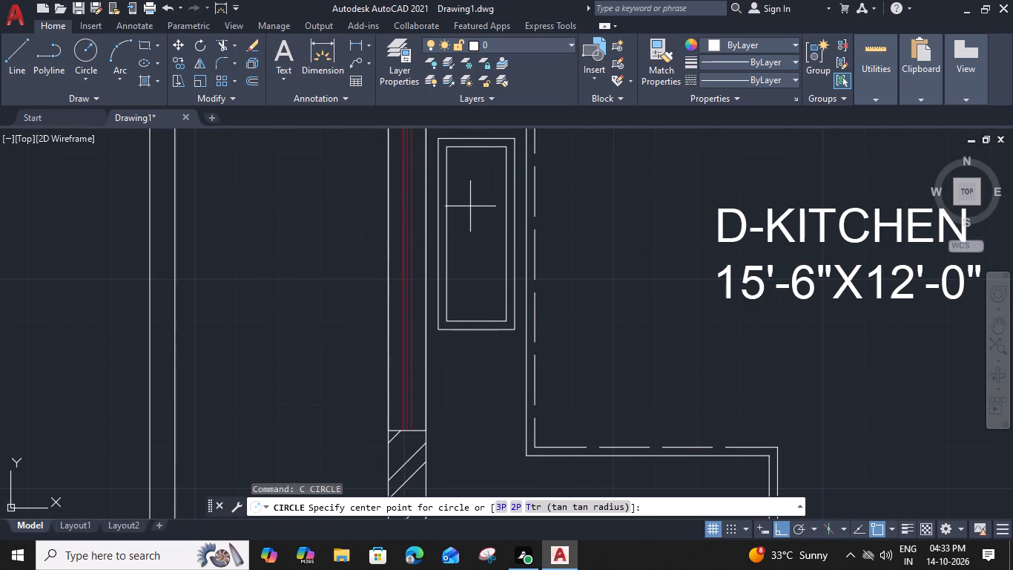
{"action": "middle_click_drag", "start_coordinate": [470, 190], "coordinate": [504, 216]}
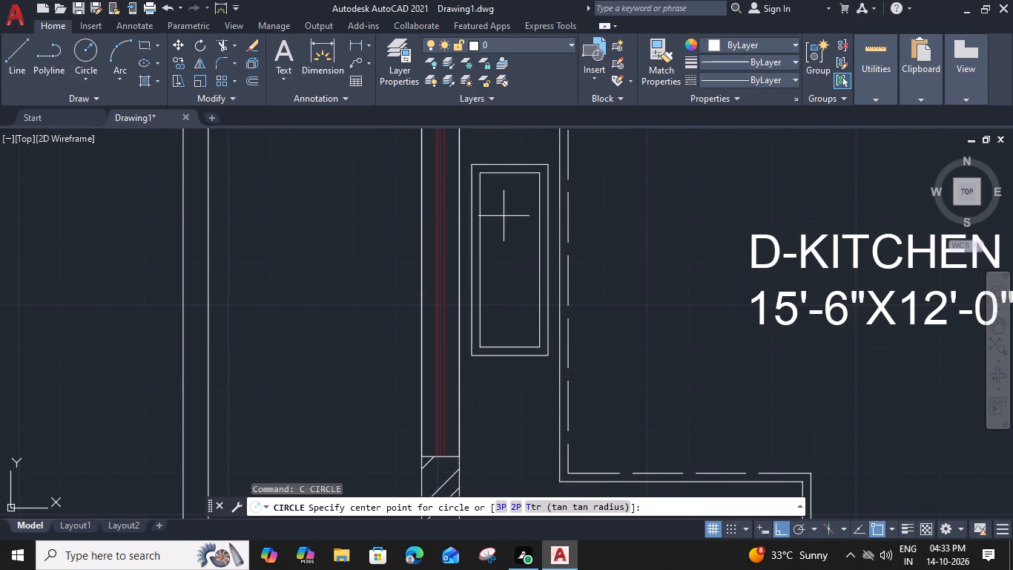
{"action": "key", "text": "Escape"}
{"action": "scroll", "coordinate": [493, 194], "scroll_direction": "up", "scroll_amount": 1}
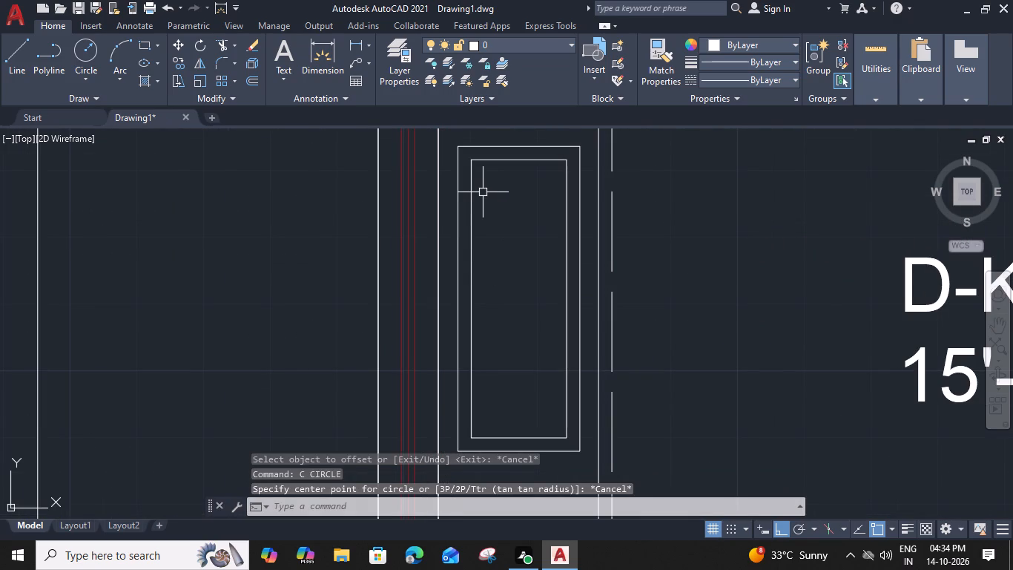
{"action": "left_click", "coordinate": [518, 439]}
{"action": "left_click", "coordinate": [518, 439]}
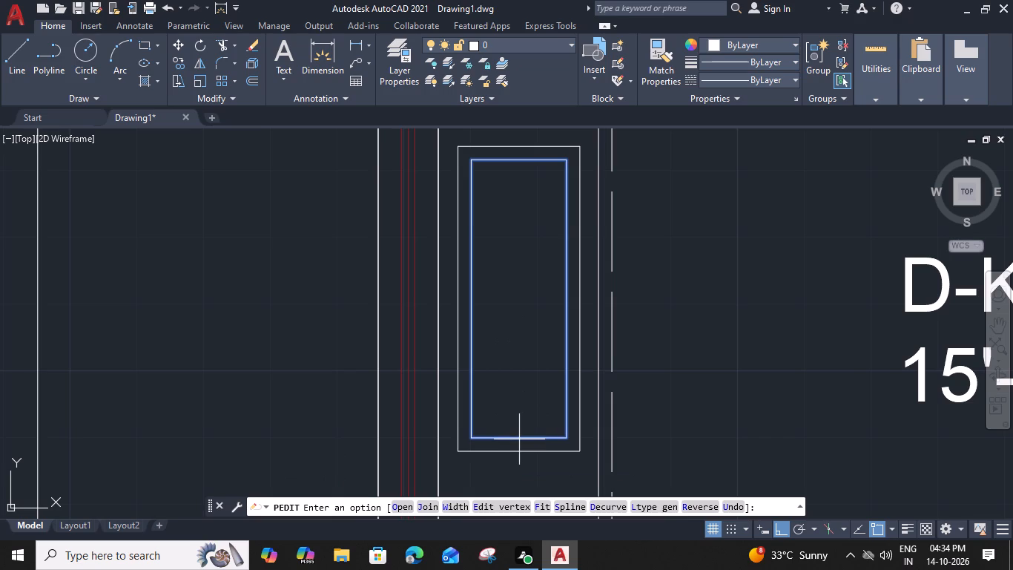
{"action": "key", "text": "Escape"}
Shorten the inner sink rectangle into a nearly square bowl by stretching its lower edge upward, to about 40% of its length.
{"action": "left_click", "coordinate": [524, 437]}
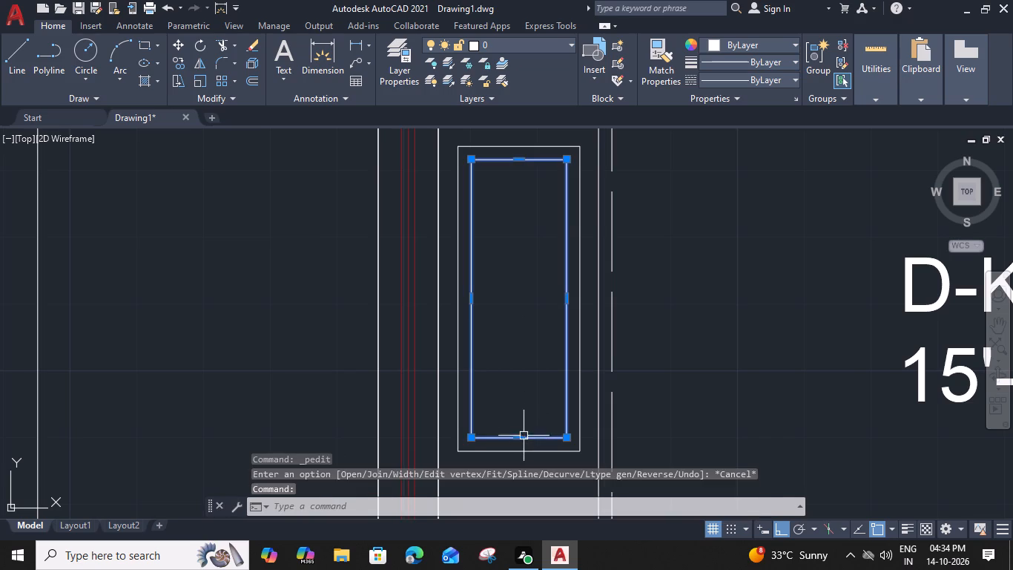
{"action": "left_click", "coordinate": [521, 435]}
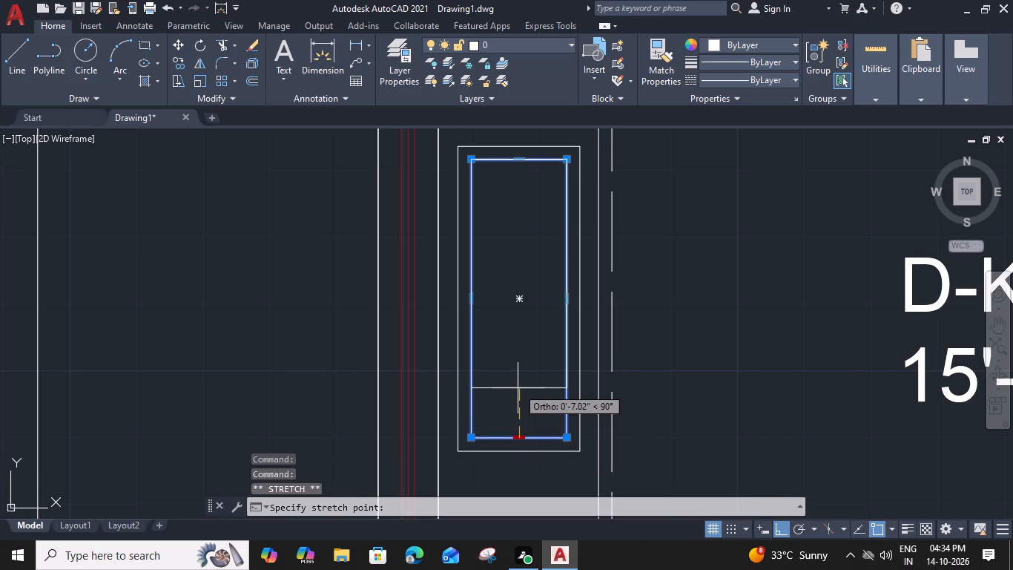
{"action": "left_click", "coordinate": [519, 270]}
{"action": "middle_click_drag", "start_coordinate": [523, 309], "coordinate": [523, 332]}
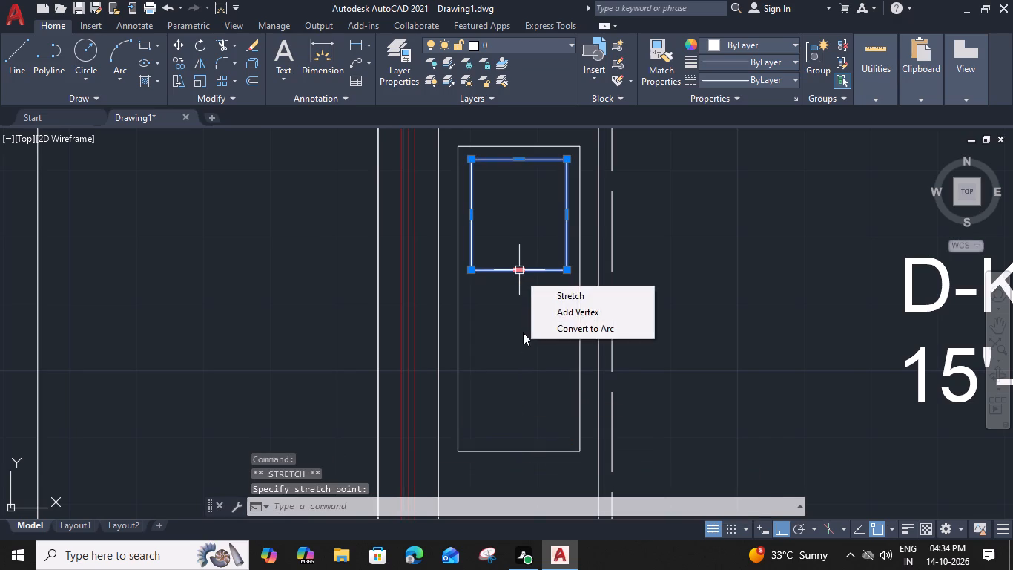
{"action": "middle_click_drag", "start_coordinate": [523, 332], "coordinate": [522, 353]}
{"action": "middle_click_drag", "start_coordinate": [520, 338], "coordinate": [518, 407]}
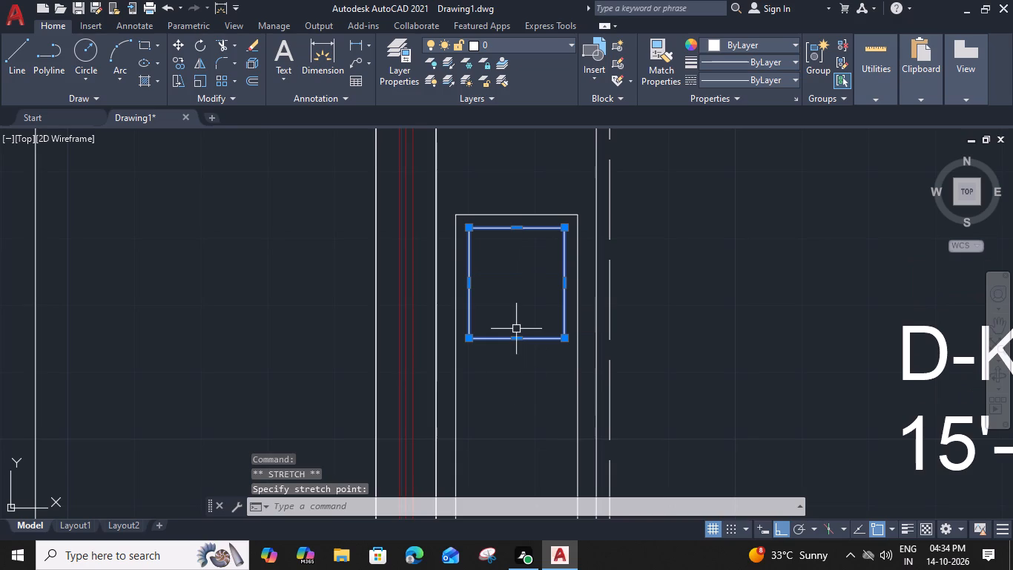
{"action": "key", "text": "Escape"}
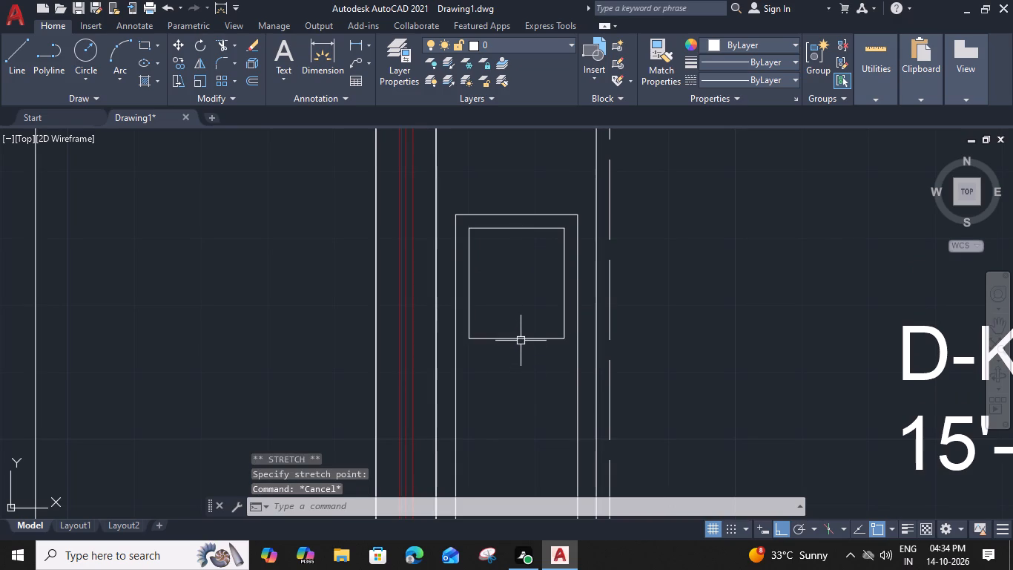
Offset the sink bowl's rectangle 1" outward to form its rim.
{"action": "left_click", "coordinate": [518, 338]}
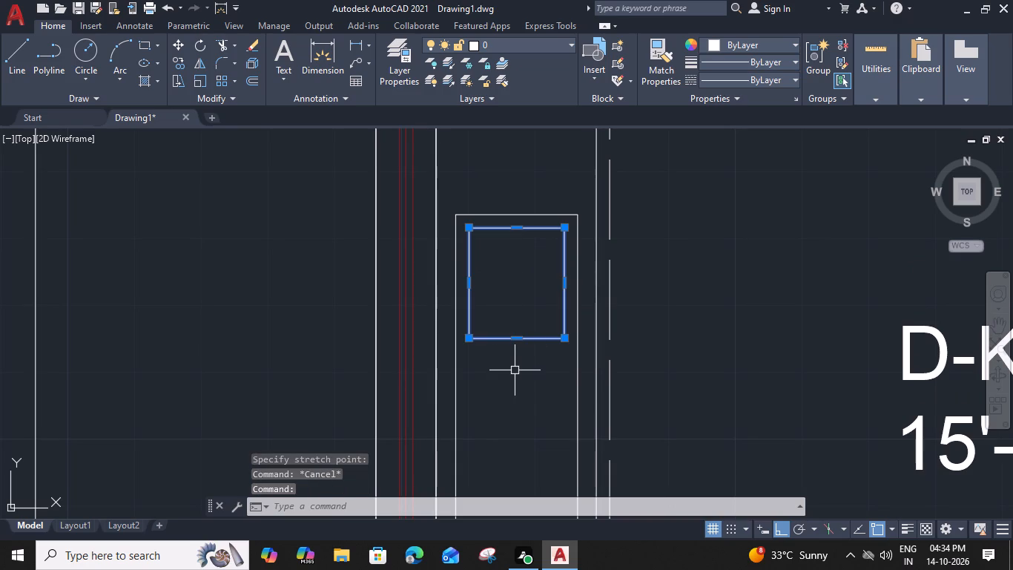
{"action": "type", "text": "O 1\""}
{"action": "key", "text": "Return"}
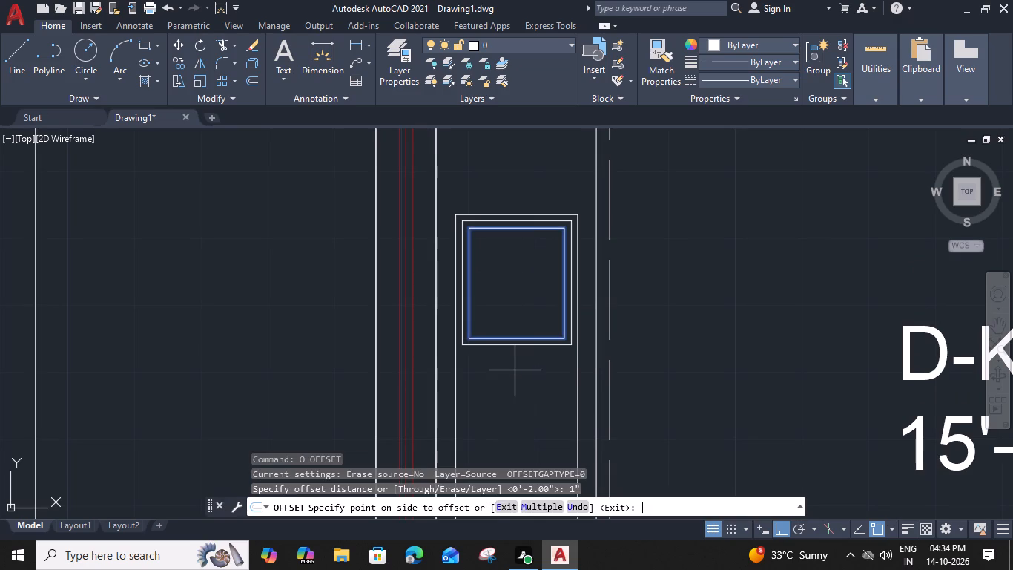
{"action": "left_click", "coordinate": [530, 380]}
{"action": "key", "text": "Escape"}
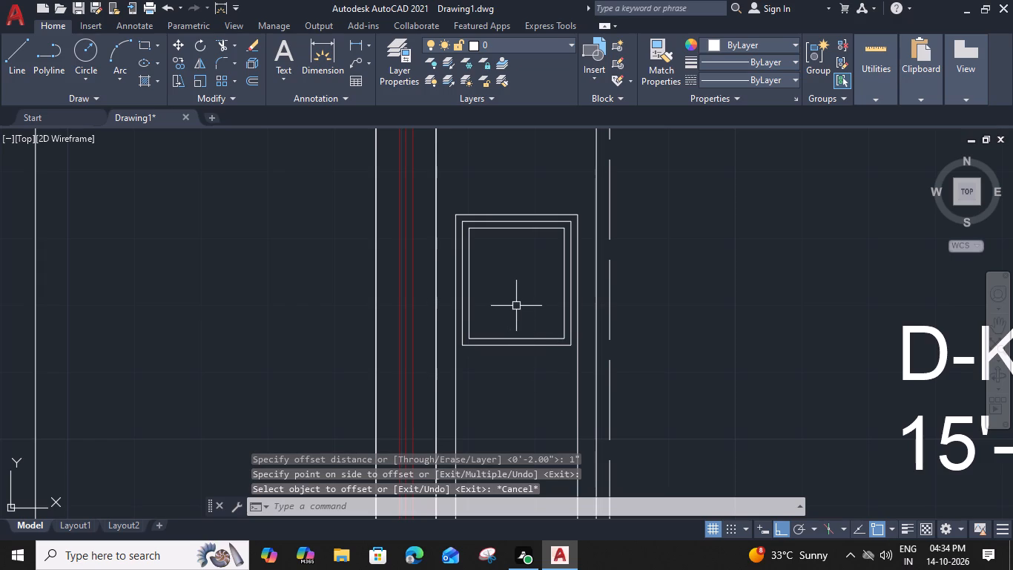
Draw a small drain circle with a radius of about 1" near the middle of the sink bowl.
{"action": "type", "text": "C"}
{"action": "key", "text": "space"}
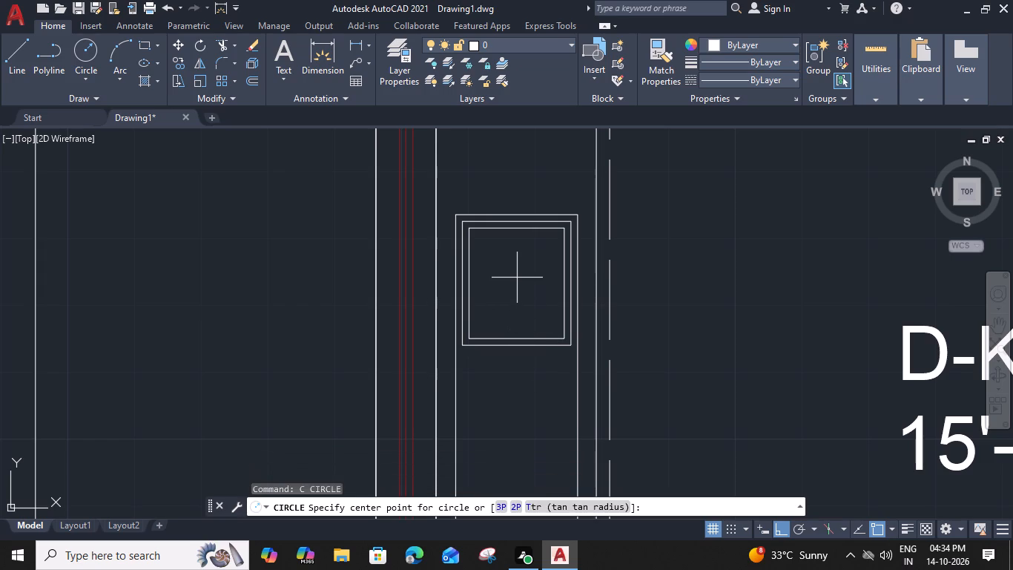
{"action": "left_click", "coordinate": [515, 273]}
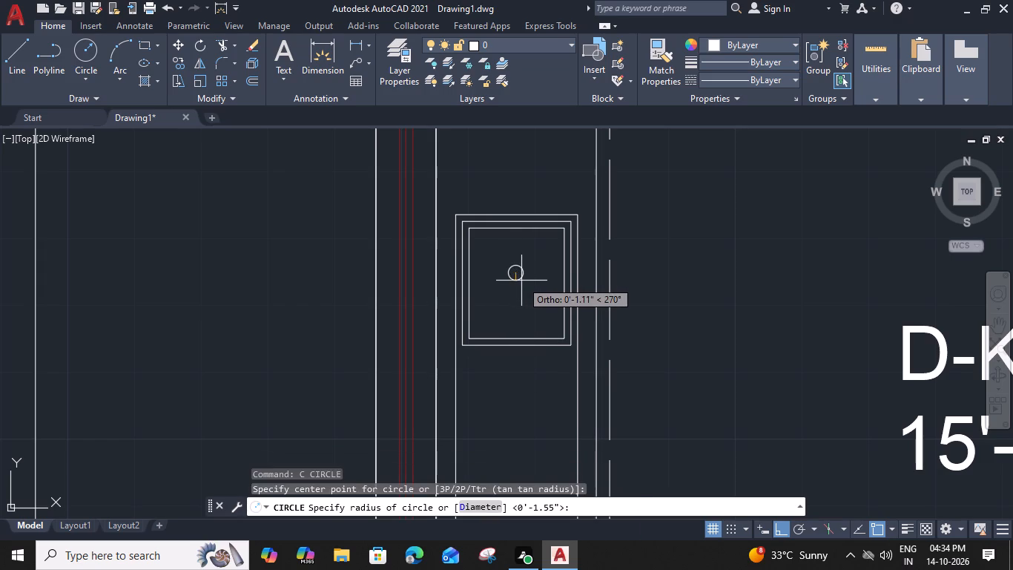
{"action": "left_click", "coordinate": [522, 281]}
Offset the drain circle 0.6" inward.
{"action": "left_click", "coordinate": [523, 278]}
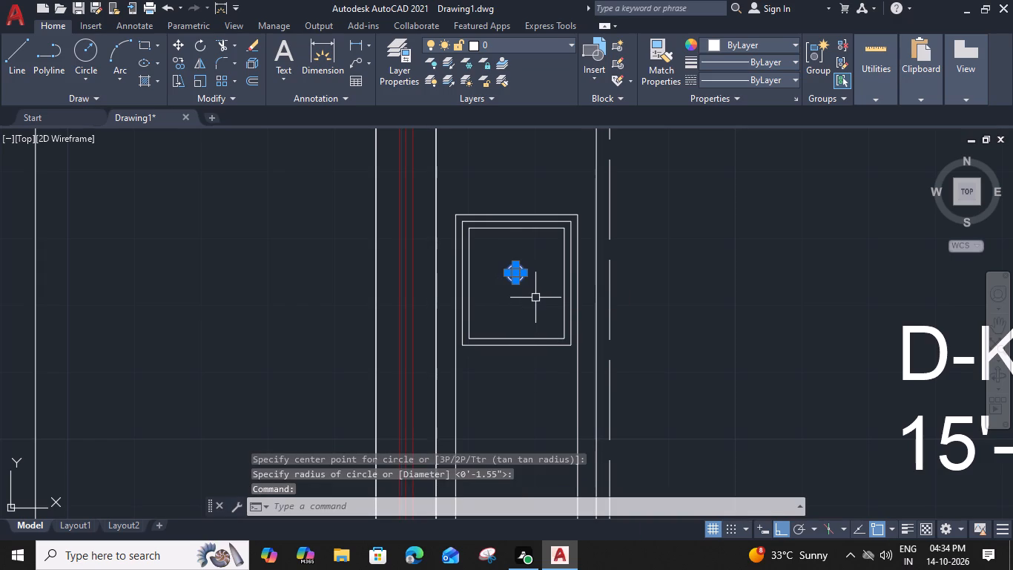
{"action": "type", "text": "O 0."}
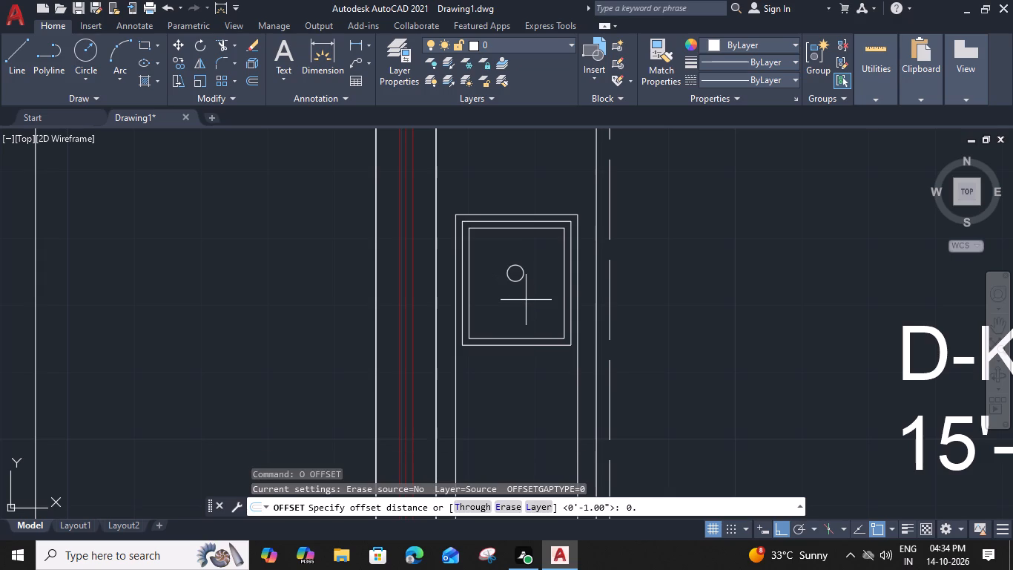
{"action": "type", "text": "6\""}
{"action": "key", "text": "Return"}
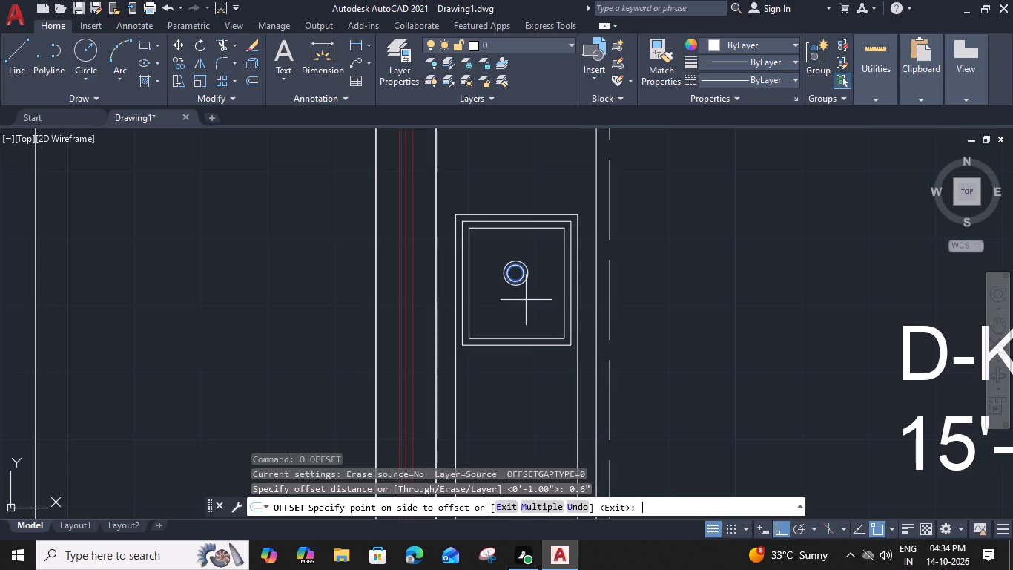
{"action": "scroll", "coordinate": [535, 282], "scroll_direction": "up", "scroll_amount": 3}
{"action": "left_click", "coordinate": [478, 254]}
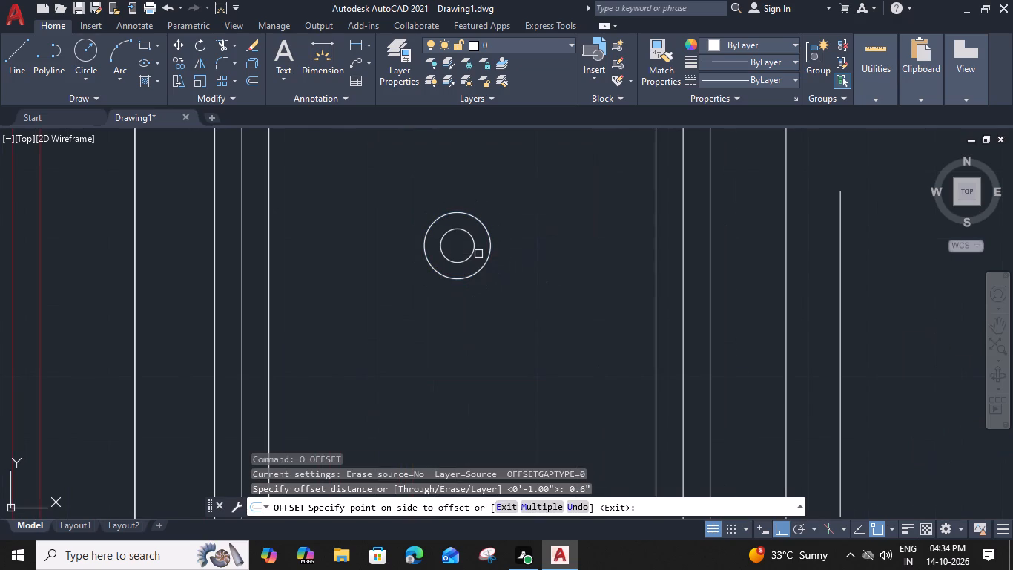
{"action": "key", "text": "Escape"}
Draw a vertical and a horizontal diameter line across the outer drain circle.
{"action": "key", "text": "l"}
{"action": "key", "text": "space"}
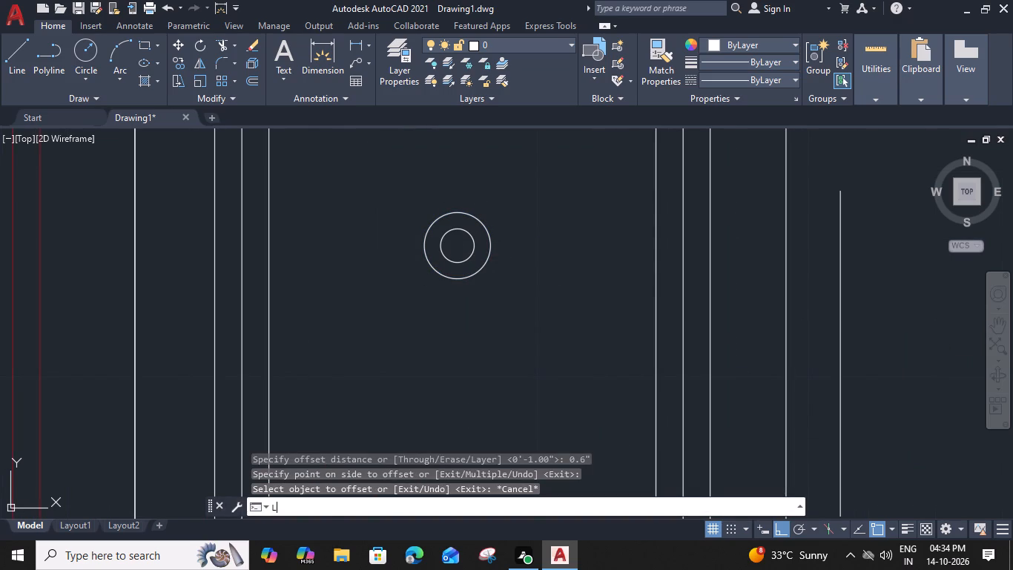
{"action": "left_click", "coordinate": [457, 215]}
{"action": "left_click", "coordinate": [455, 279]}
{"action": "key", "text": "space"}
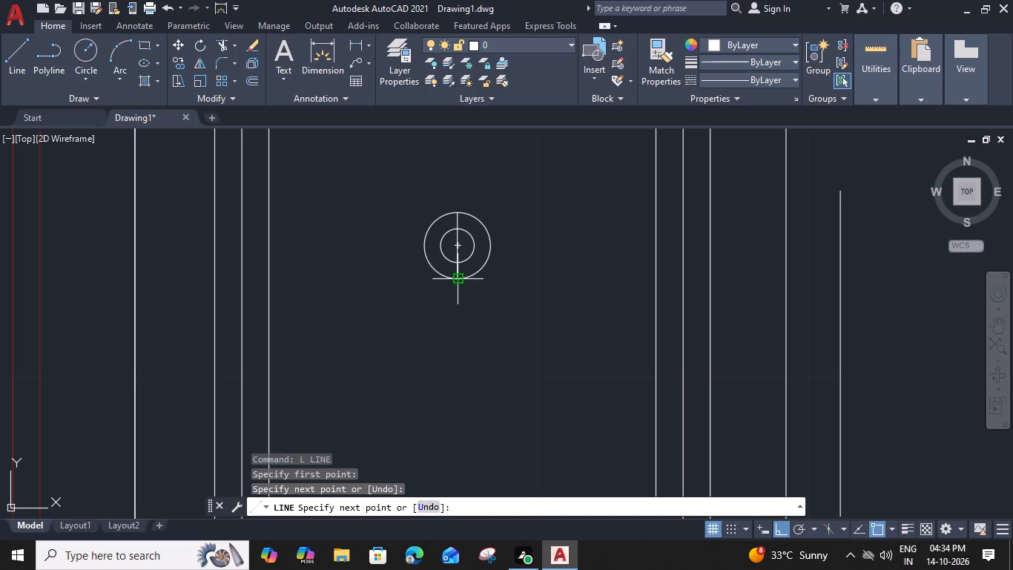
{"action": "key", "text": "space"}
{"action": "left_click", "coordinate": [427, 243]}
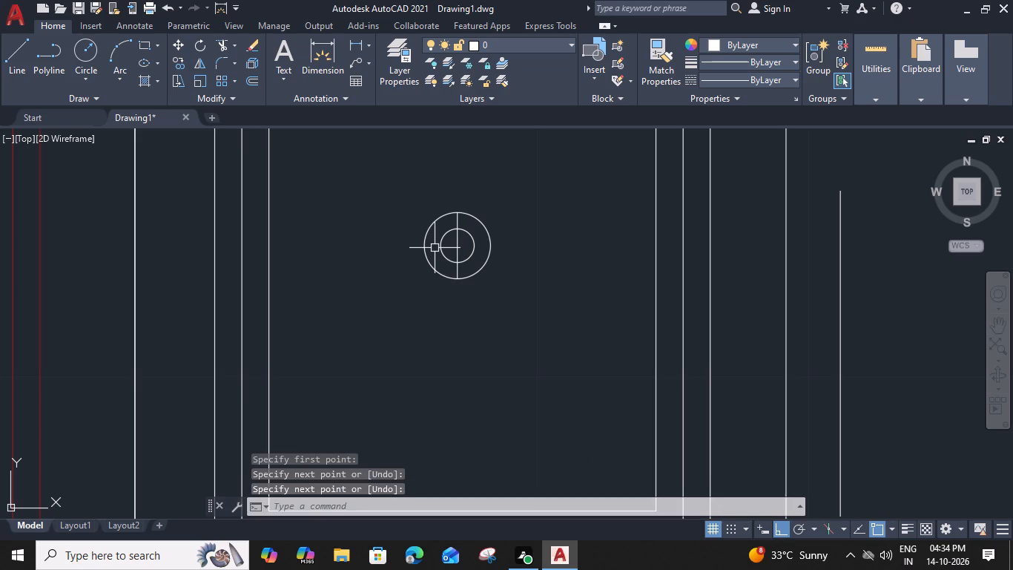
{"action": "left_click", "coordinate": [487, 247]}
{"action": "key", "text": "space"}
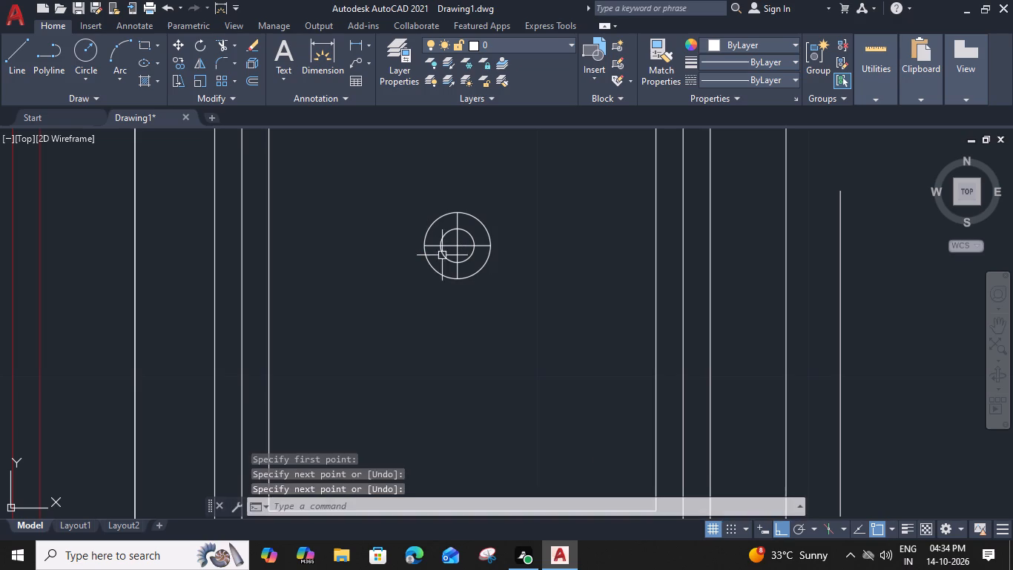
Draw two crossing diagonal diameter lines across the outer drain circle, completing eight equally spaced spokes.
{"action": "key", "text": "space"}
{"action": "left_click", "coordinate": [435, 271]}
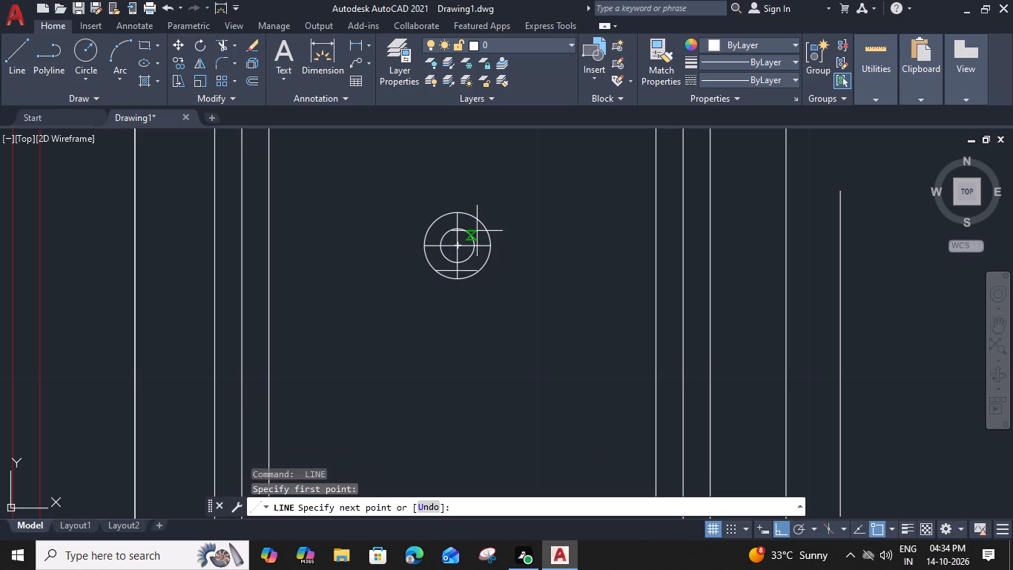
{"action": "left_click", "coordinate": [480, 223]}
{"action": "key", "text": "space"}
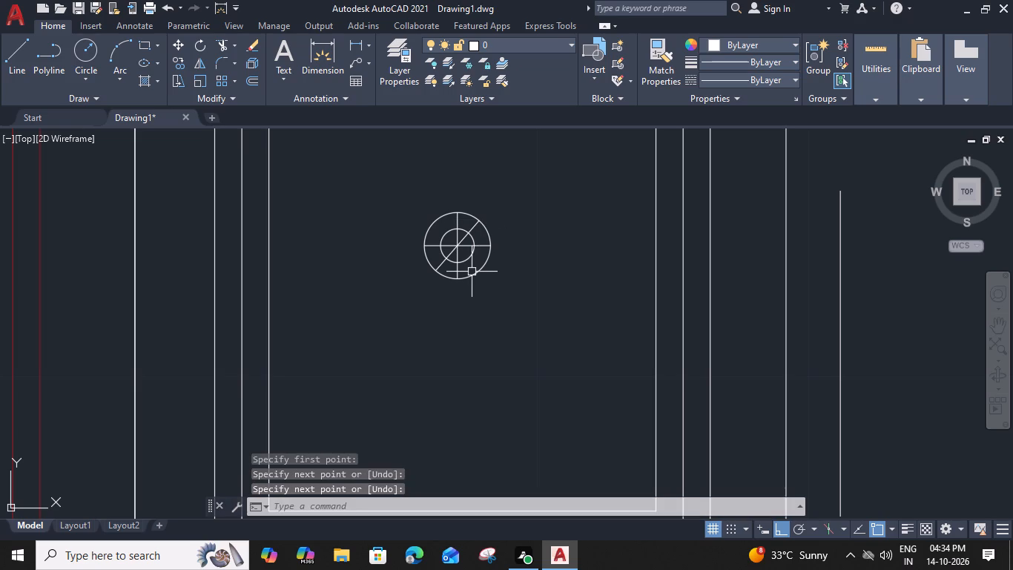
{"action": "key", "text": "space"}
{"action": "left_click", "coordinate": [481, 269]}
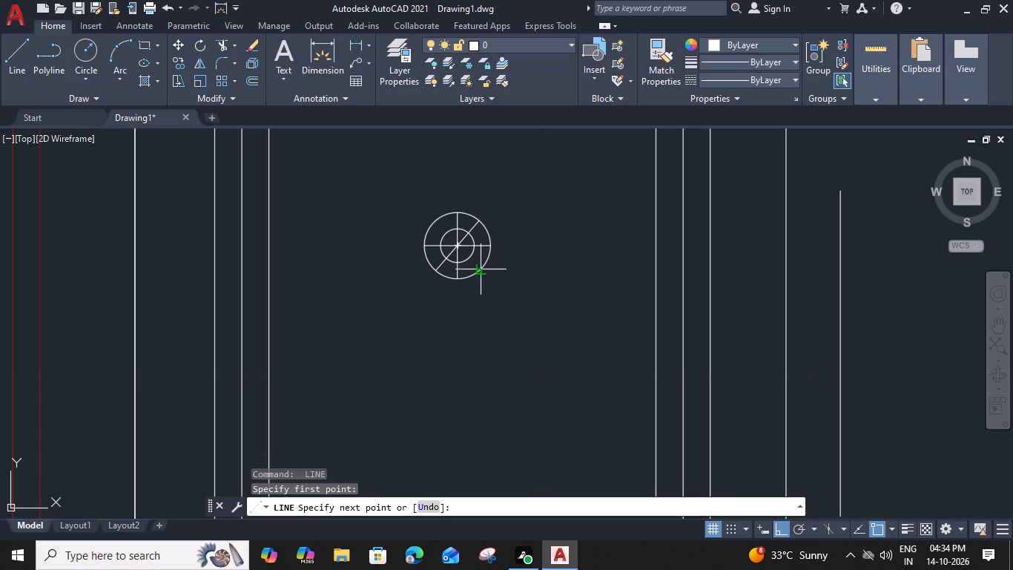
{"action": "left_click", "coordinate": [432, 226]}
{"action": "key", "text": "space"}
Group the two drain circles and their four diameter lines.
{"action": "left_click", "coordinate": [535, 200]}
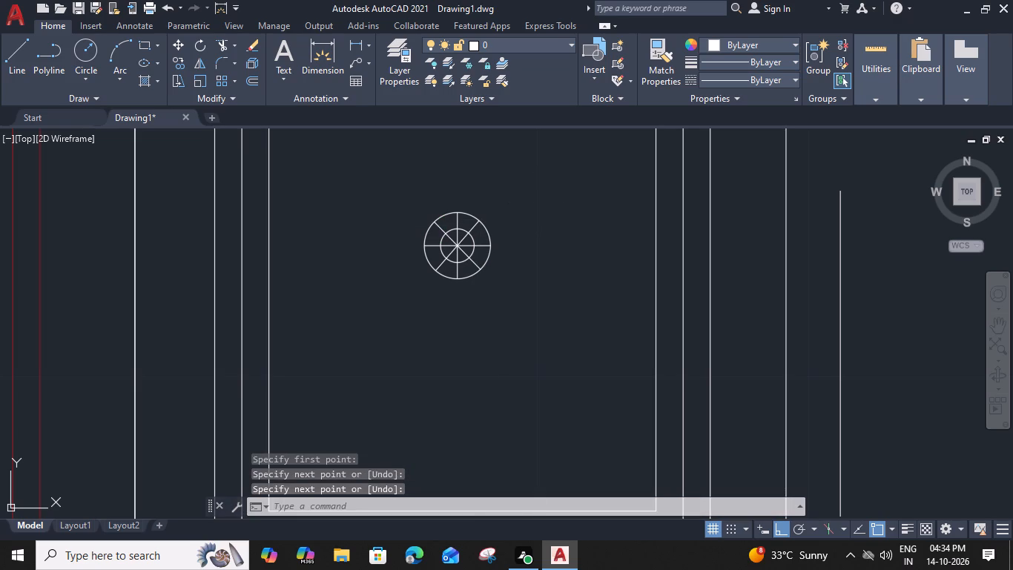
{"action": "left_click", "coordinate": [403, 298]}
{"action": "type", "text": "G"}
{"action": "key", "text": "space"}
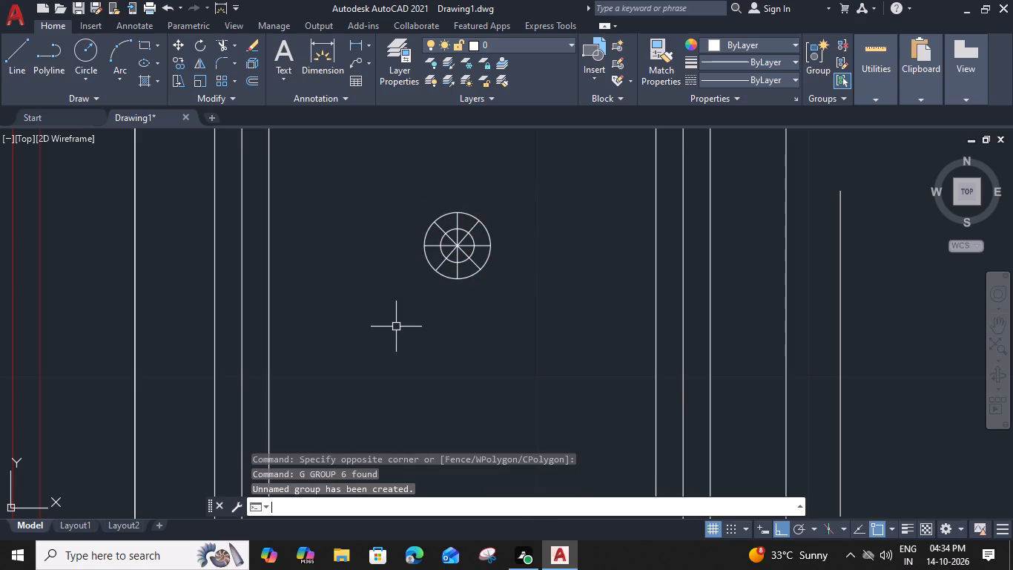
Draw a short horizontal line from the midpoint of the innermost sink rectangle's left side to the outermost rectangle's left edge.
{"action": "scroll", "coordinate": [383, 314], "scroll_direction": "down", "scroll_amount": 1}
{"action": "middle_click_drag", "start_coordinate": [385, 315], "coordinate": [458, 315]}
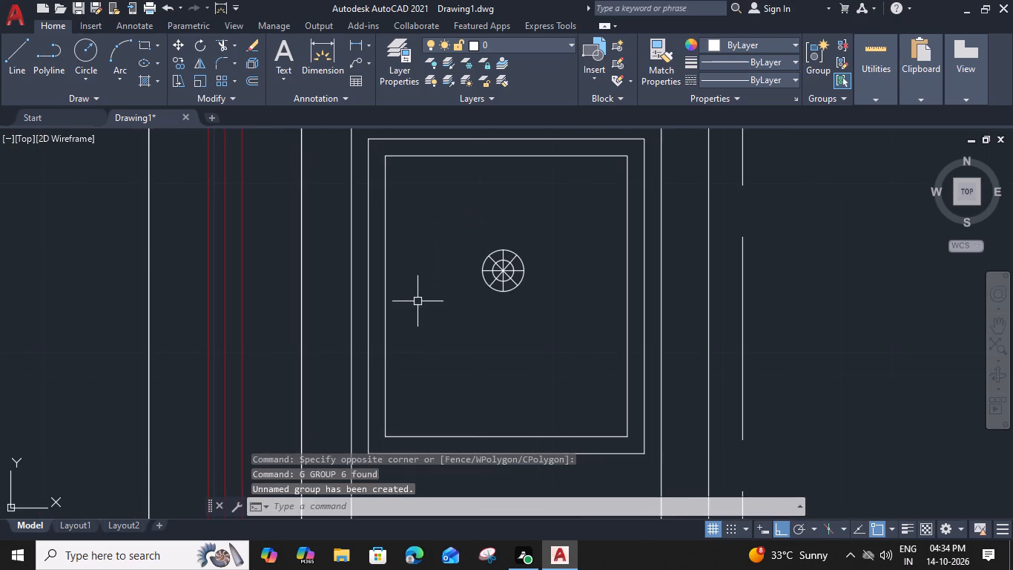
{"action": "type", "text": "L"}
{"action": "key", "text": "space"}
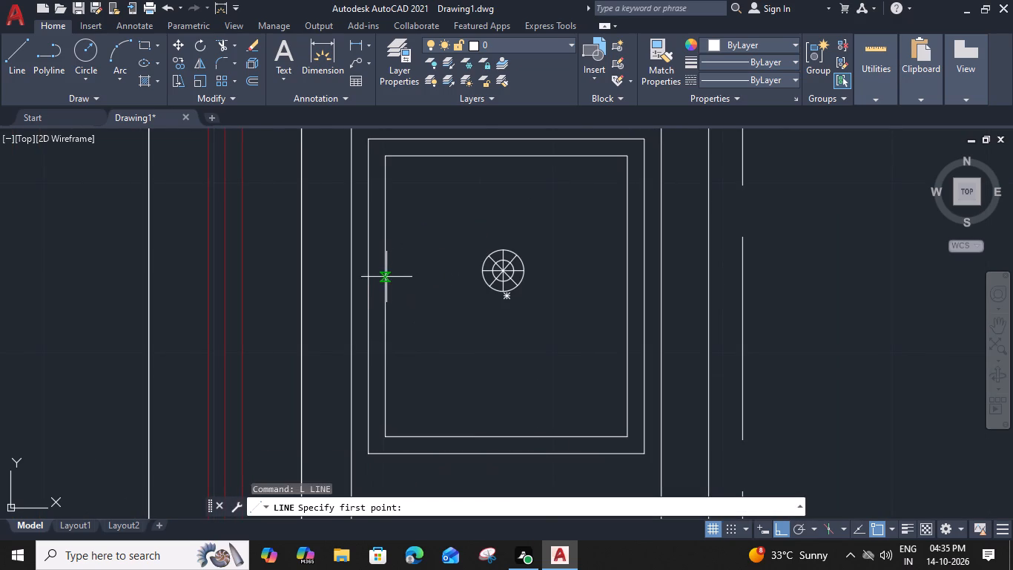
{"action": "left_click", "coordinate": [385, 297]}
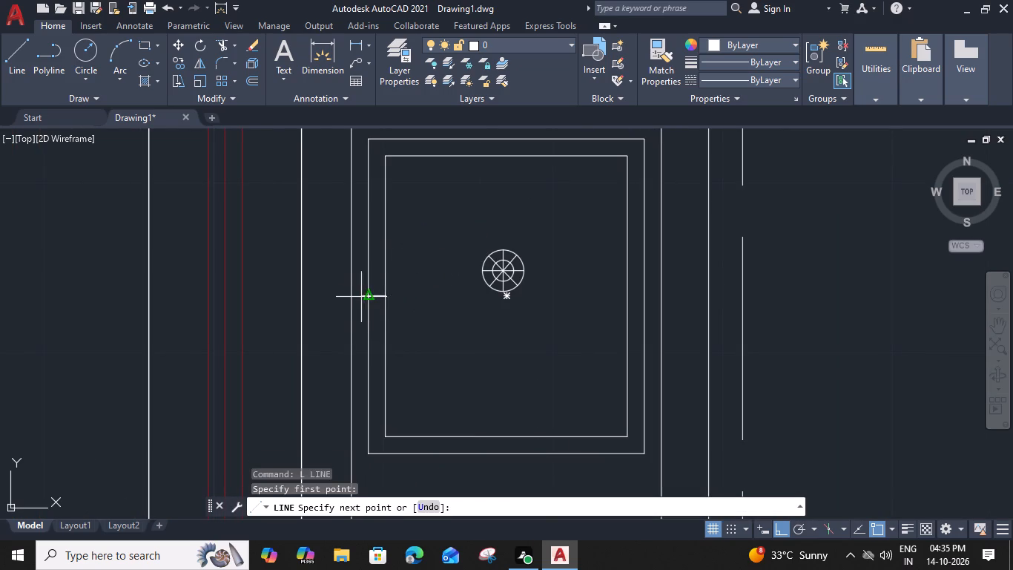
{"action": "left_click", "coordinate": [351, 297]}
{"action": "key", "text": "Escape"}
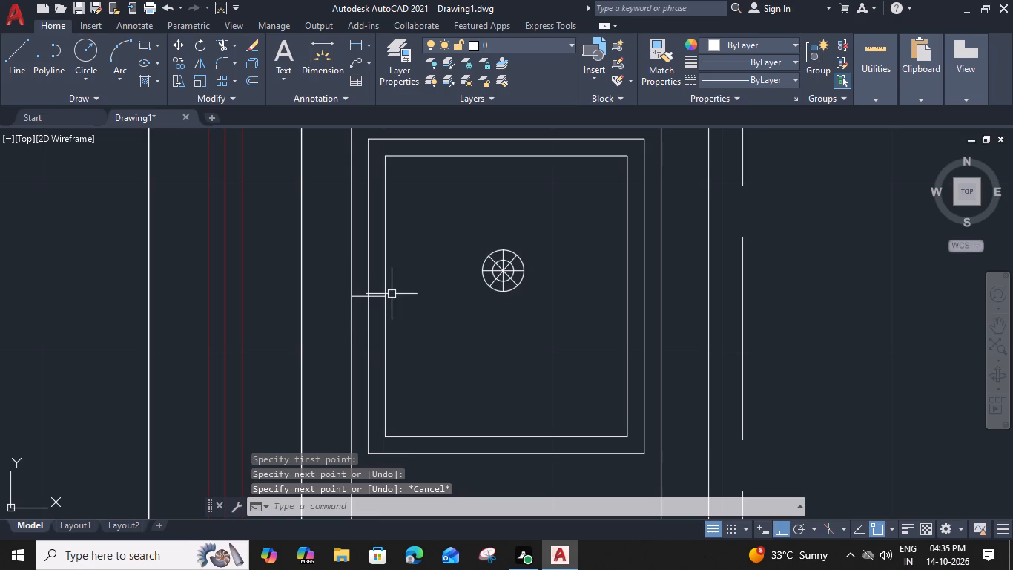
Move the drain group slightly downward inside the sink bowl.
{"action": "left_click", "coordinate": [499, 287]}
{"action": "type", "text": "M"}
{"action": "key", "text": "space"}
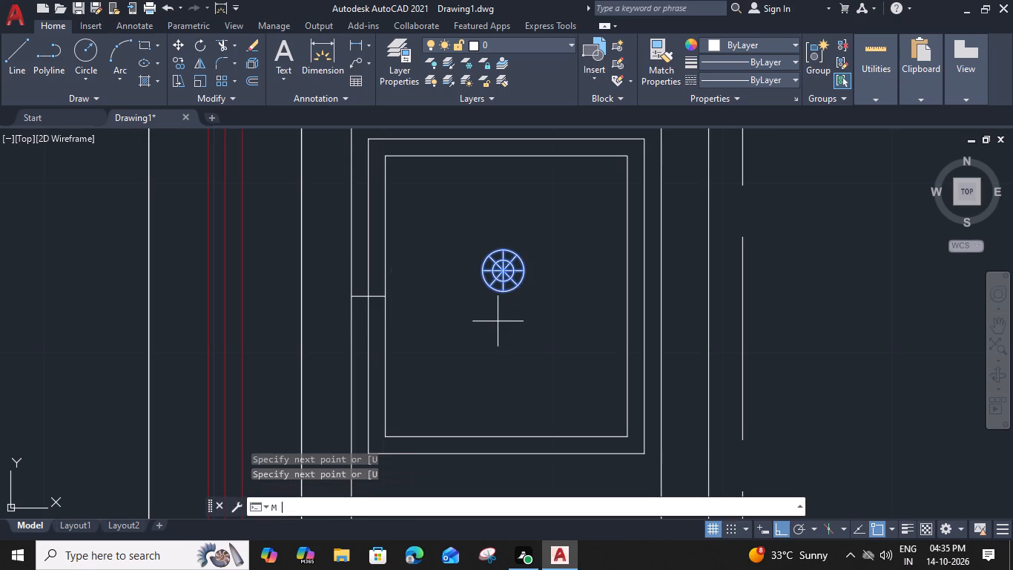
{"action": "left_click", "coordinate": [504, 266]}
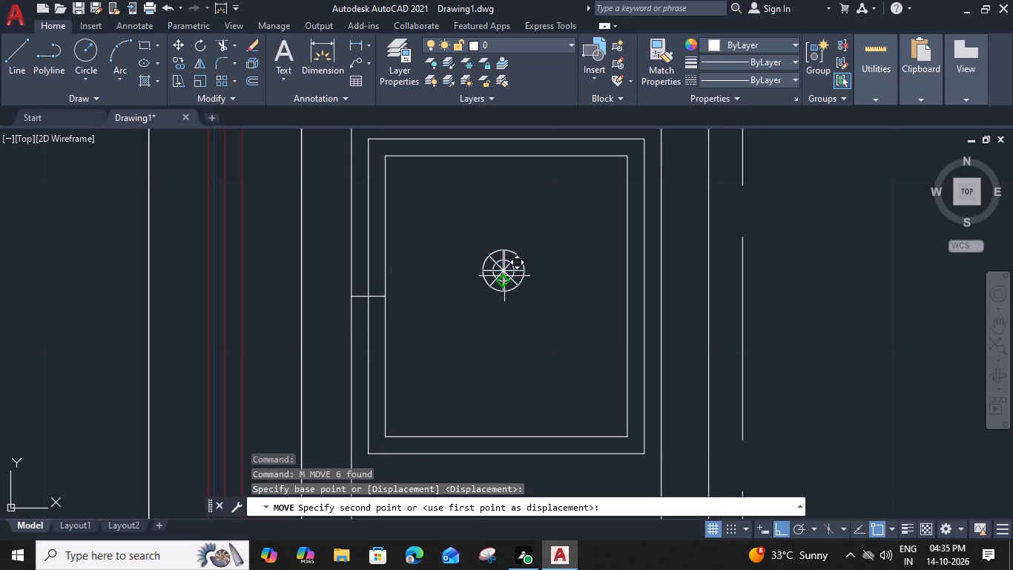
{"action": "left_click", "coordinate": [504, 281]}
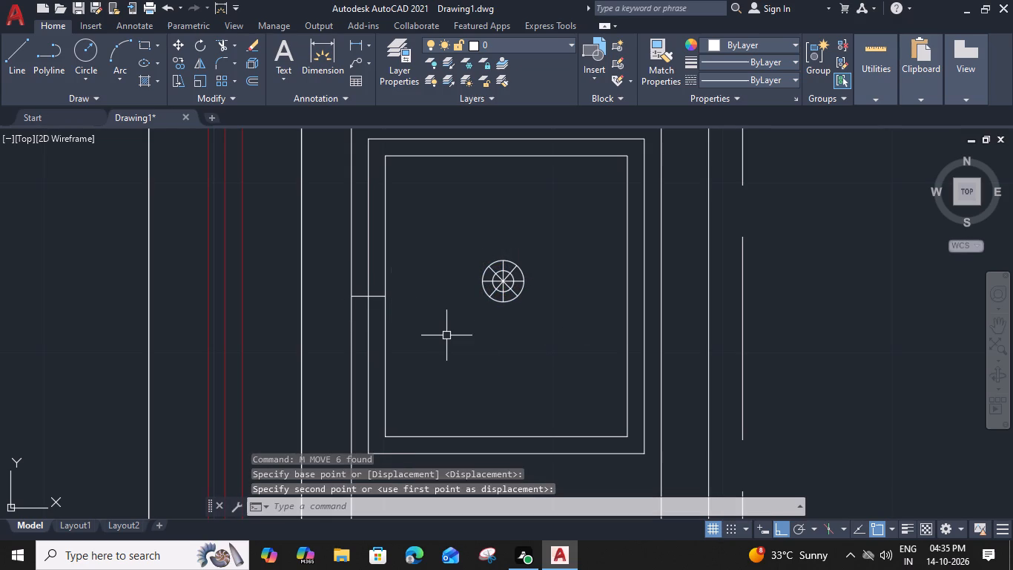
Extend the short horizontal midline across the bowl to the innermost rectangle's right side.
{"action": "key", "text": "e"}
{"action": "key", "text": "x"}
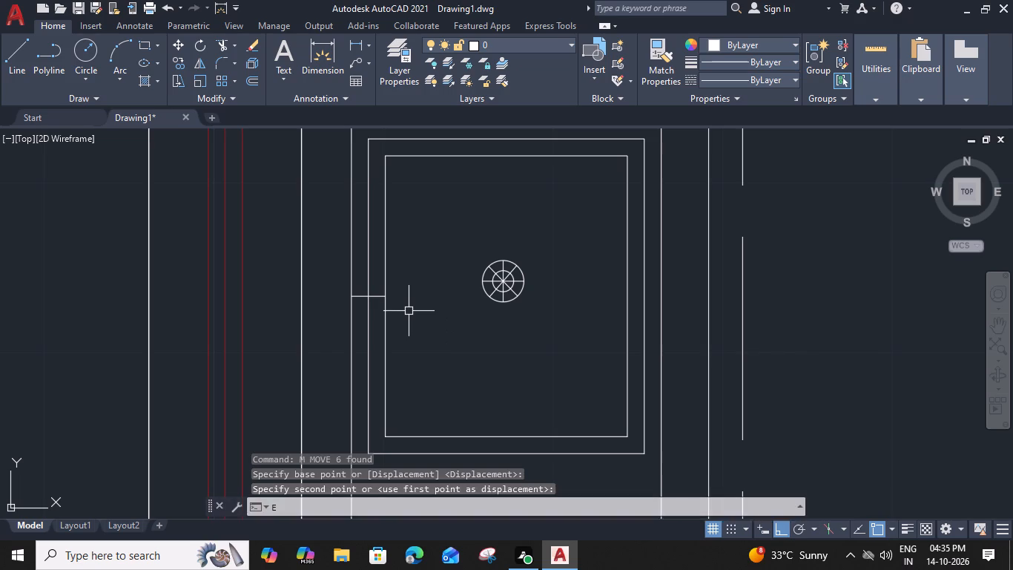
{"action": "key", "text": "space"}
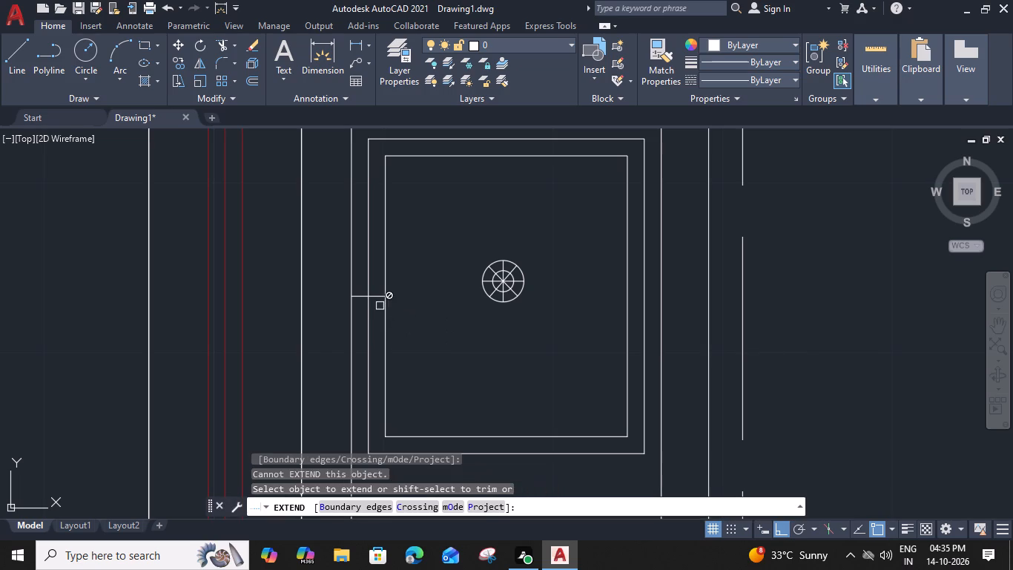
{"action": "left_click", "coordinate": [377, 299]}
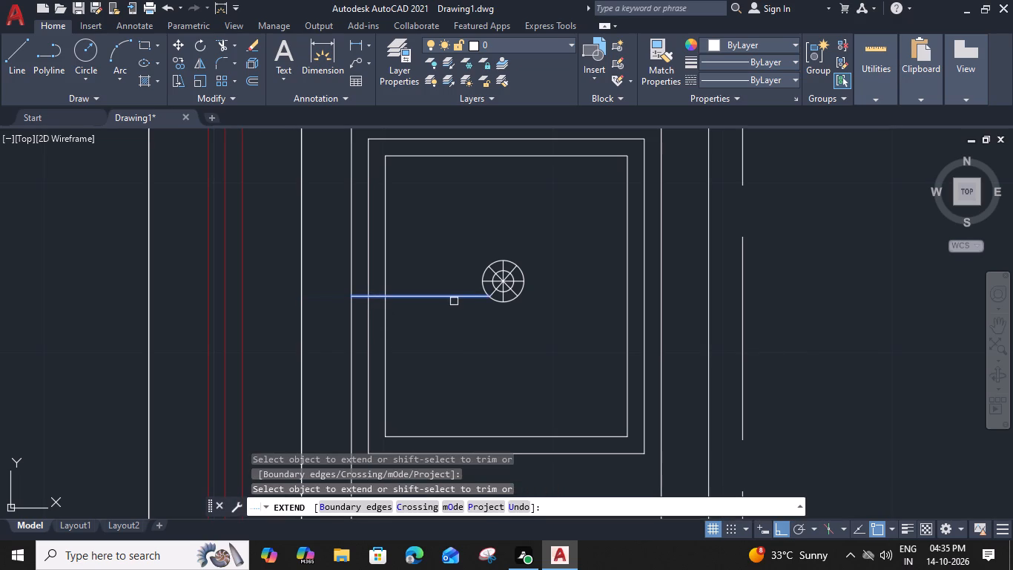
{"action": "left_click", "coordinate": [457, 298]}
{"action": "left_click", "coordinate": [468, 298]}
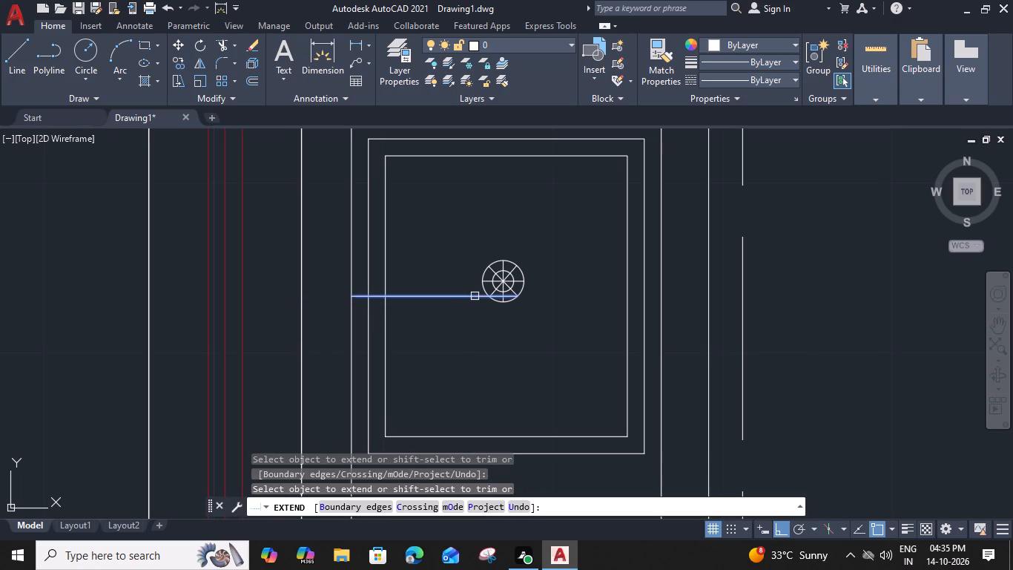
{"action": "left_click", "coordinate": [479, 296]}
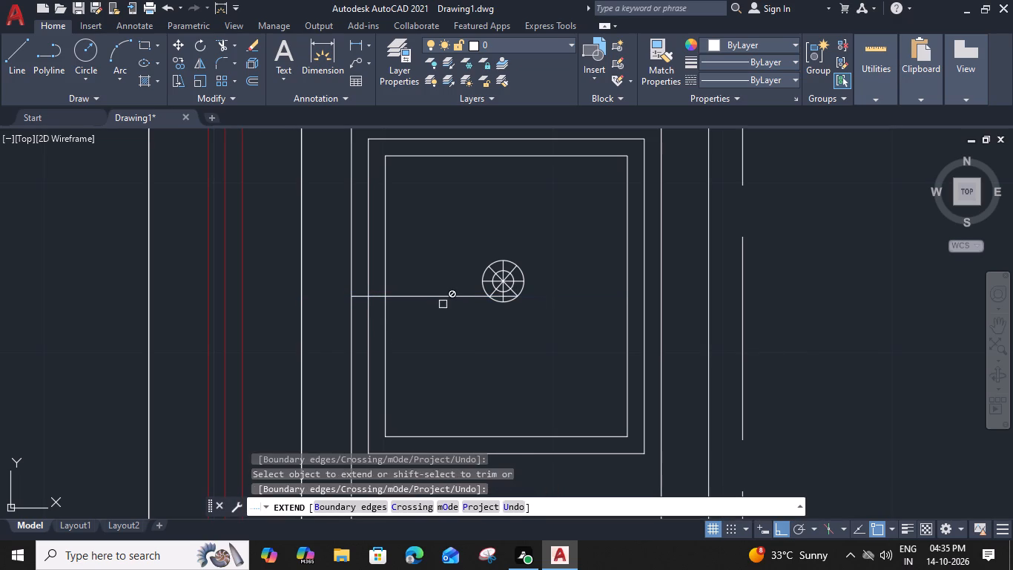
{"action": "left_click", "coordinate": [452, 298]}
{"action": "key", "text": "Escape"}
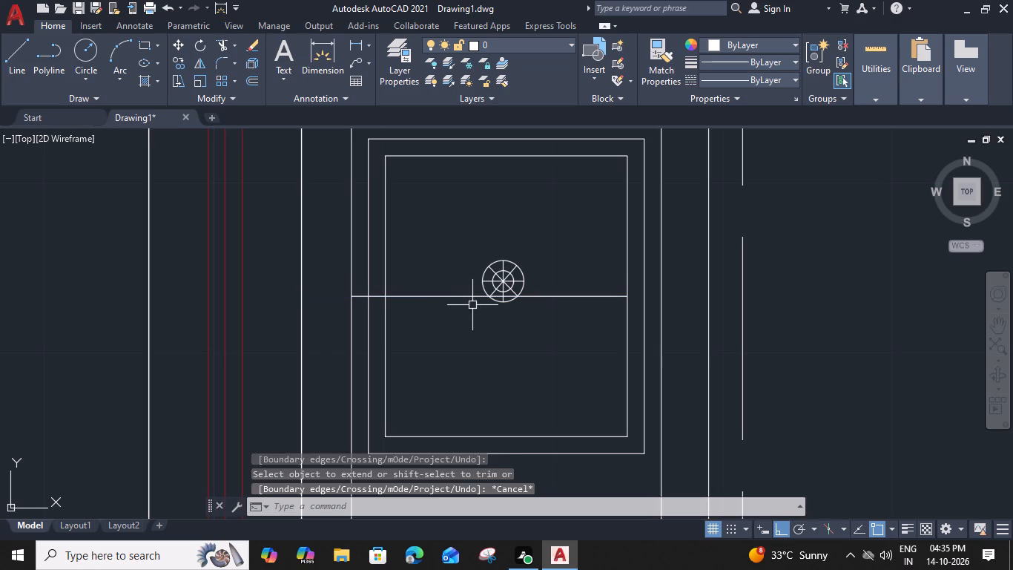
Move the drain group straight down so its centre lies on the bowl's horizontal midline.
{"action": "left_click", "coordinate": [503, 279]}
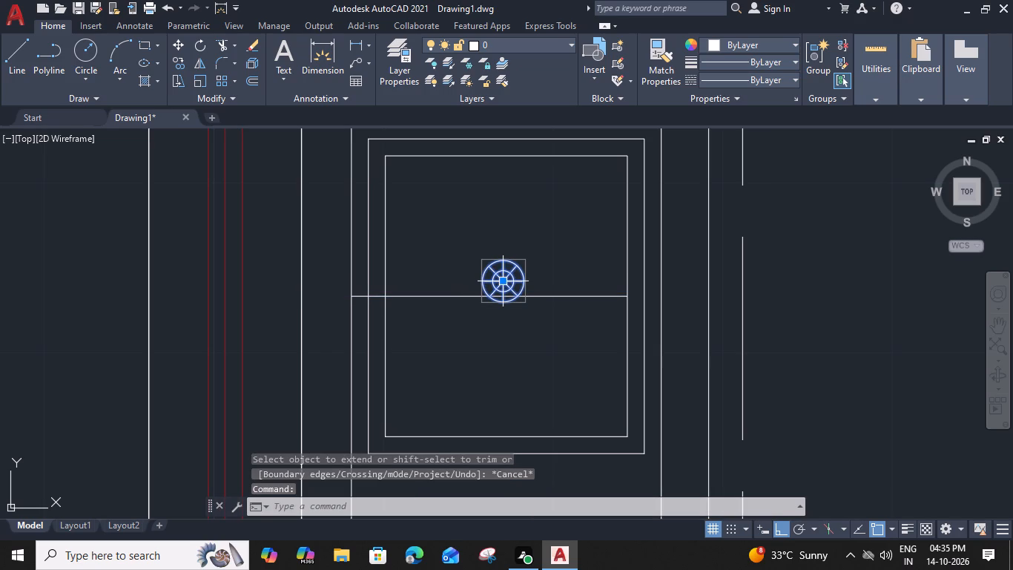
{"action": "type", "text": "M"}
{"action": "key", "text": "space"}
{"action": "left_click", "coordinate": [503, 280]}
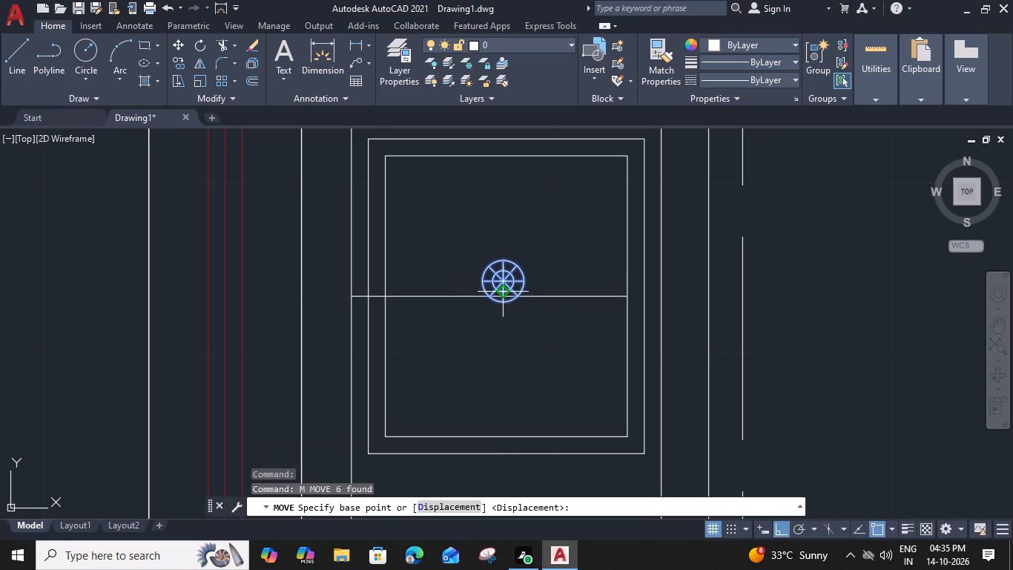
{"action": "left_click", "coordinate": [504, 279]}
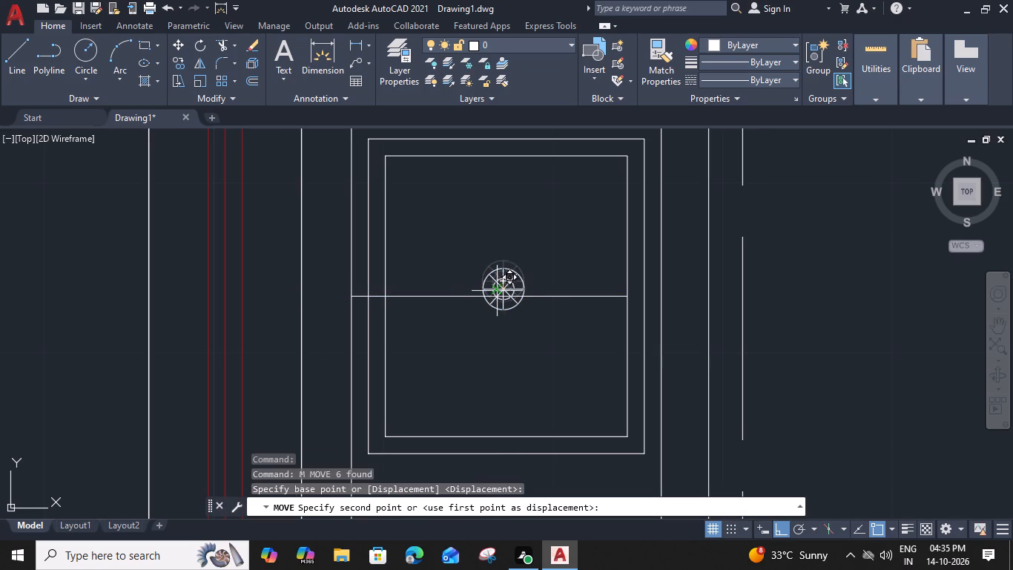
{"action": "scroll", "coordinate": [498, 295], "scroll_direction": "up", "scroll_amount": 2}
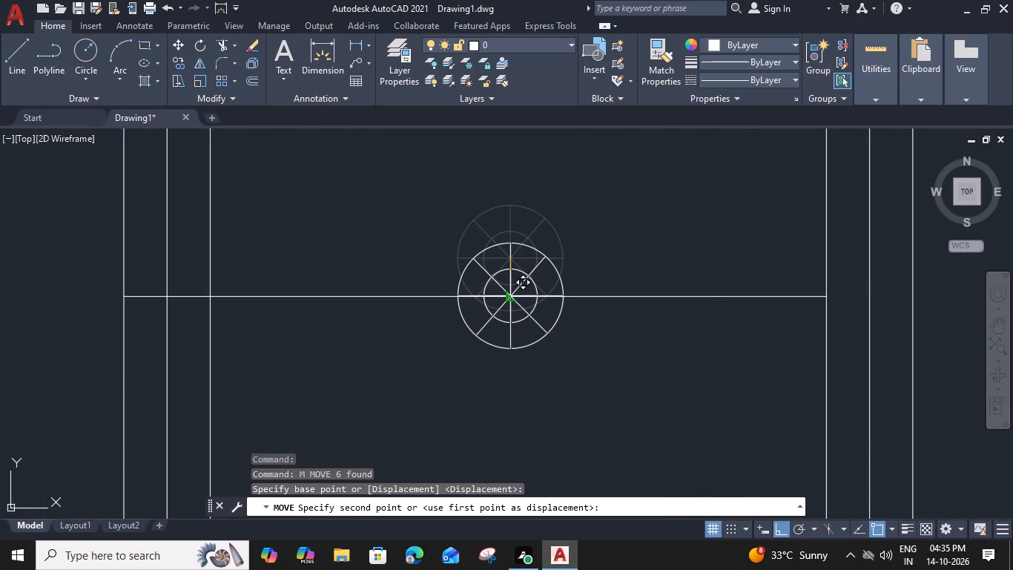
{"action": "left_click_drag", "start_coordinate": [506, 301], "coordinate": [482, 280]}
{"action": "key", "text": "Escape"}
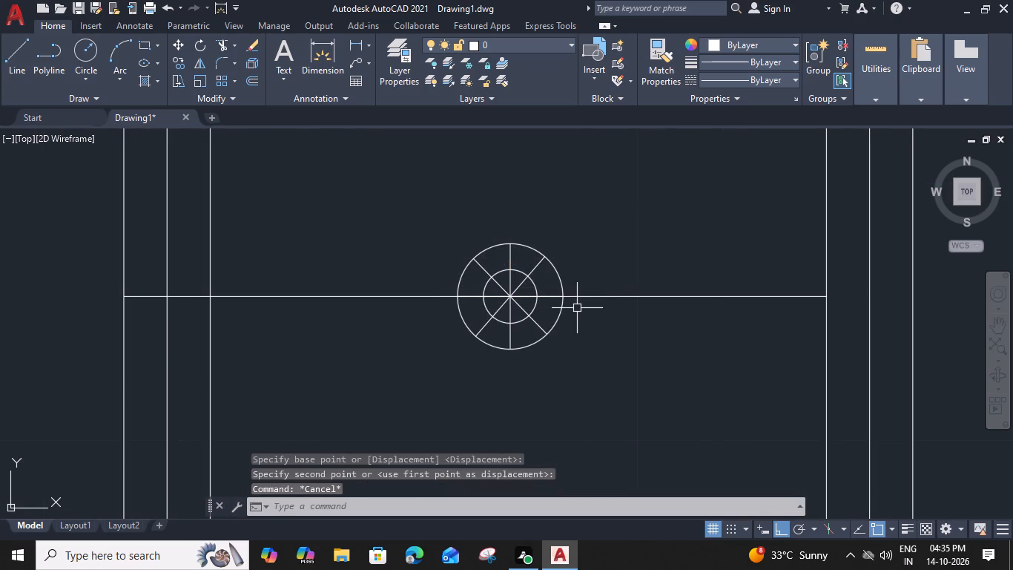
Remove the midline inside the sink rim by trimming and erasing, keeping only the stub between the rim and the outermost rectangle.
{"action": "key", "text": "t"}
{"action": "key", "text": "r"}
{"action": "key", "text": "space"}
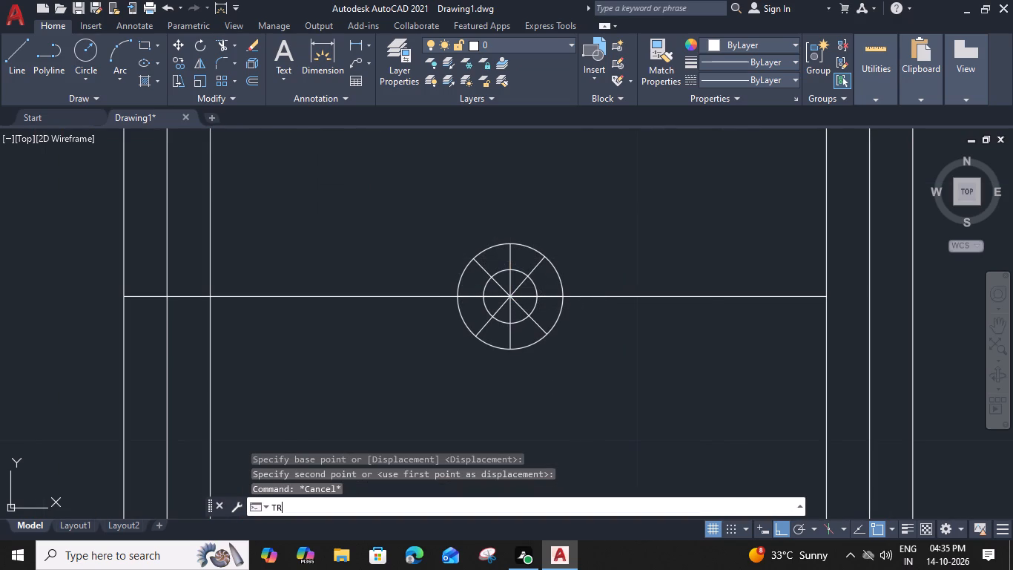
{"action": "left_click", "coordinate": [185, 295]}
{"action": "key", "text": "Escape"}
{"action": "left_click", "coordinate": [330, 279]}
{"action": "left_click", "coordinate": [311, 348]}
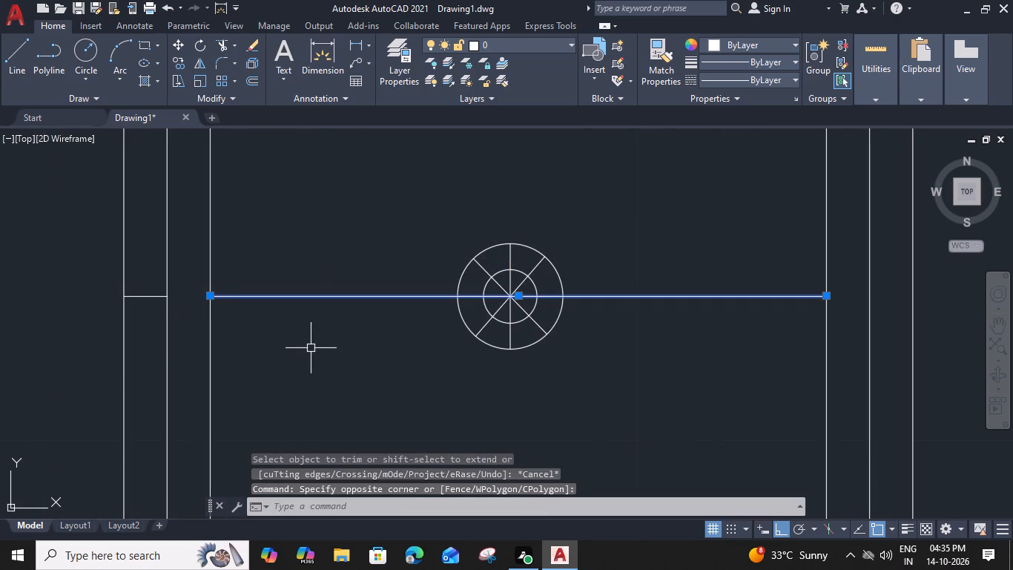
{"action": "key", "text": "Delete"}
{"action": "scroll", "coordinate": [239, 312], "scroll_direction": "down", "scroll_amount": 2}
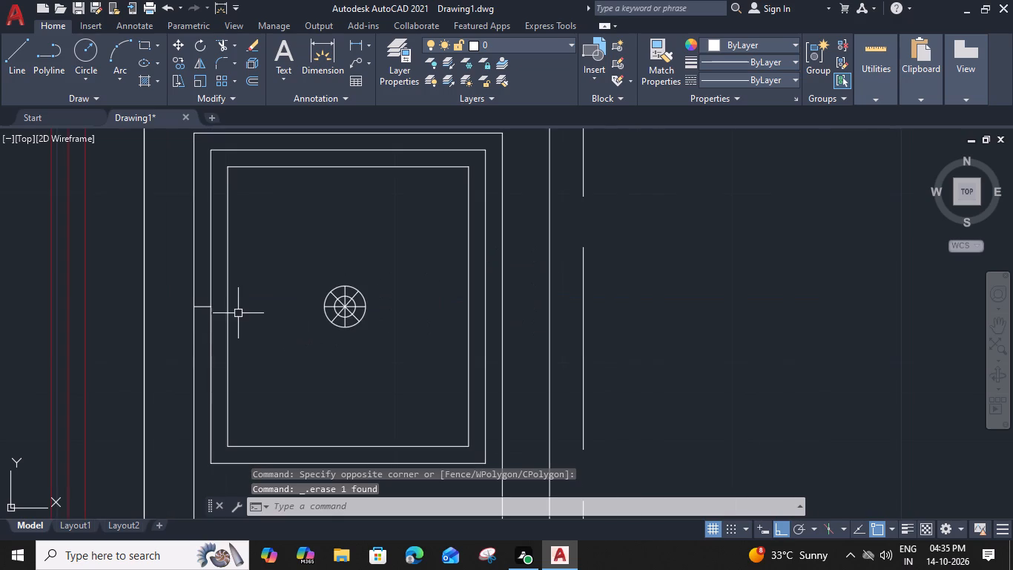
{"action": "scroll", "coordinate": [205, 317], "scroll_direction": "up", "scroll_amount": 2}
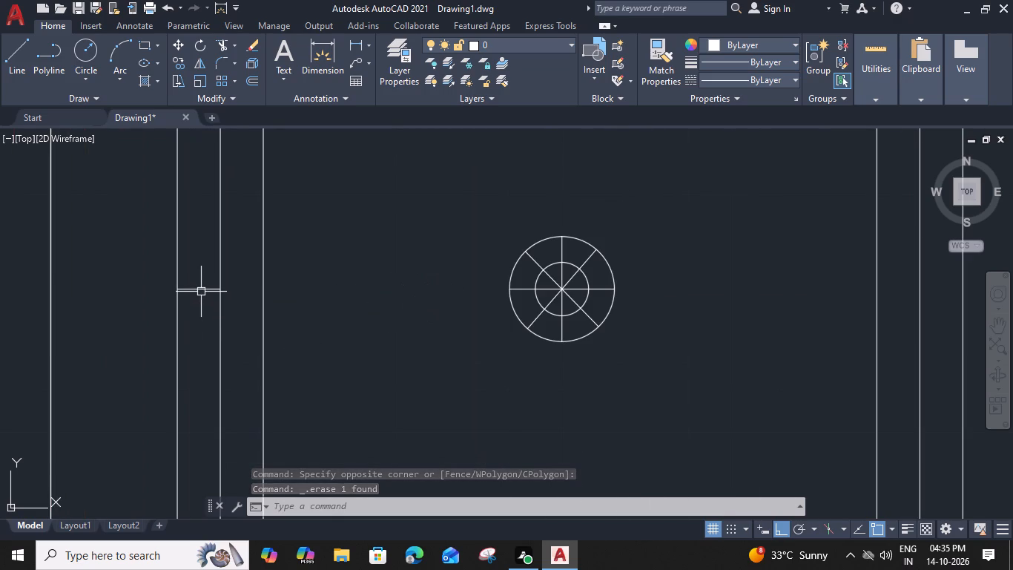
Erase the leftover midline stub between the sink's outermost and middle rectangles.
{"action": "left_click", "coordinate": [202, 286]}
{"action": "key", "text": "Delete"}
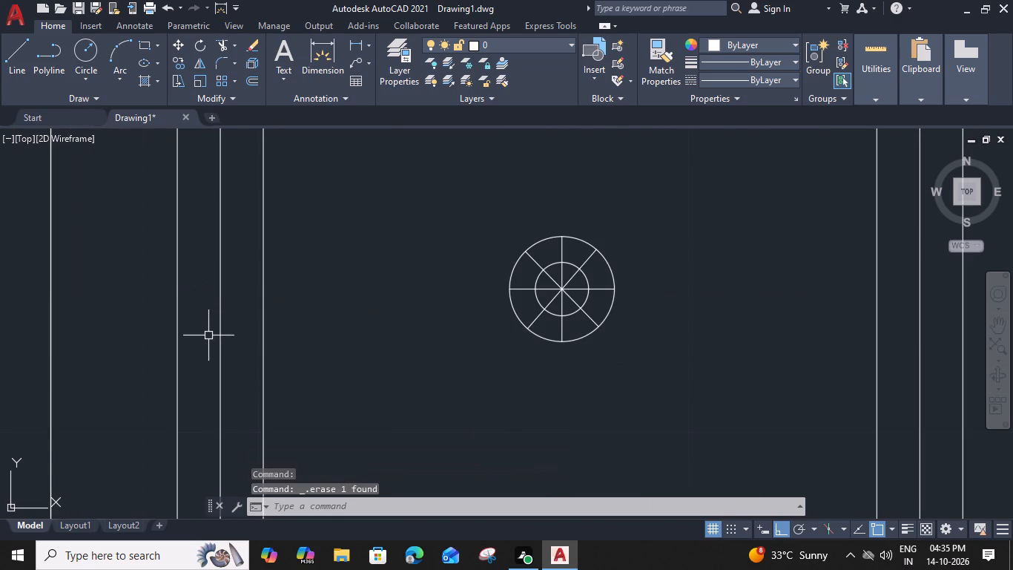
Draw a short horizontal line from the midpoint of the middle rectangle's left side into the sink bowl, towards the drain.
{"action": "type", "text": "L"}
{"action": "key", "text": "space"}
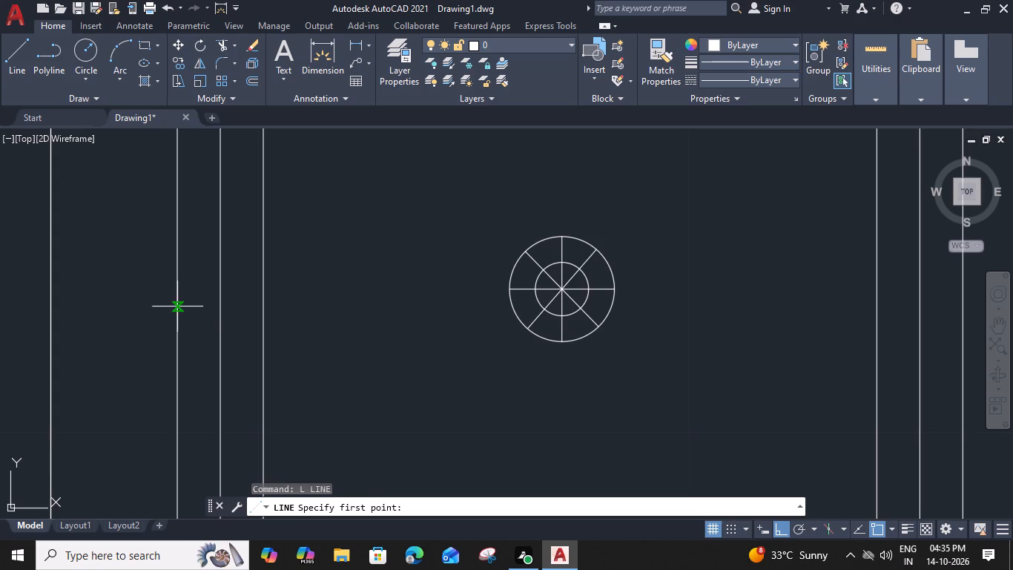
{"action": "scroll", "coordinate": [180, 321], "scroll_direction": "down", "scroll_amount": 3}
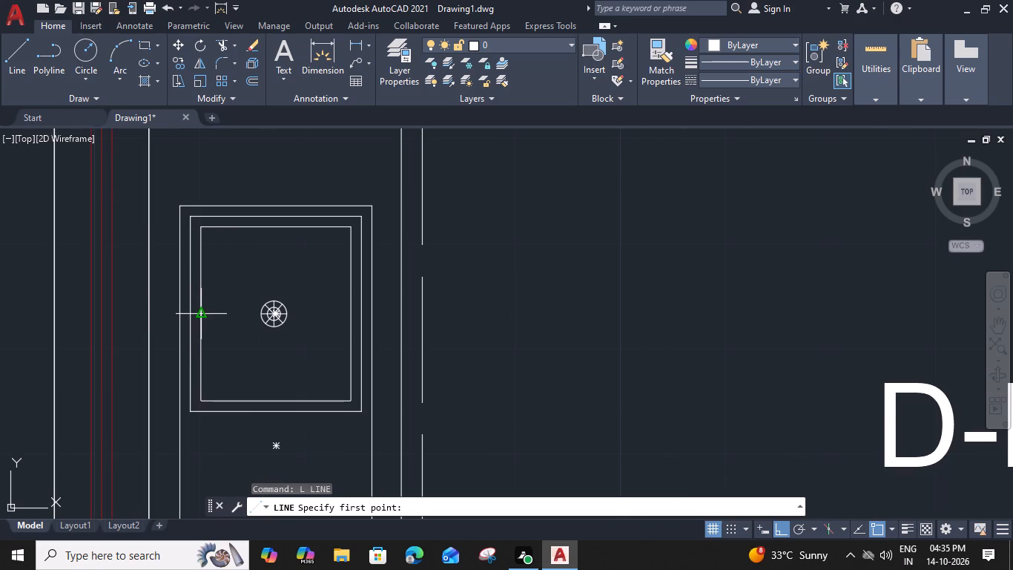
{"action": "left_click", "coordinate": [192, 315]}
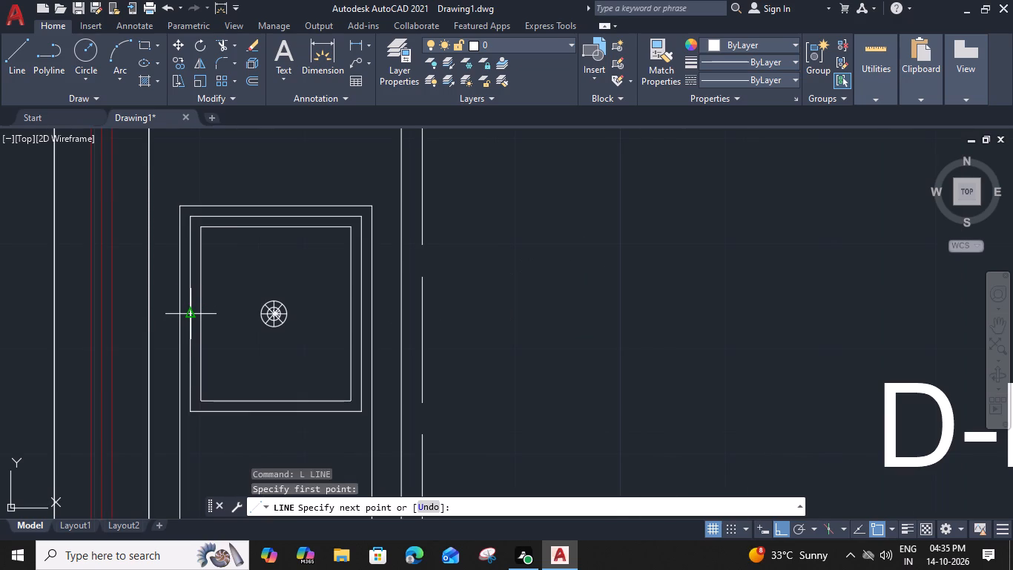
{"action": "left_click", "coordinate": [221, 315]}
{"action": "key", "text": "Escape"}
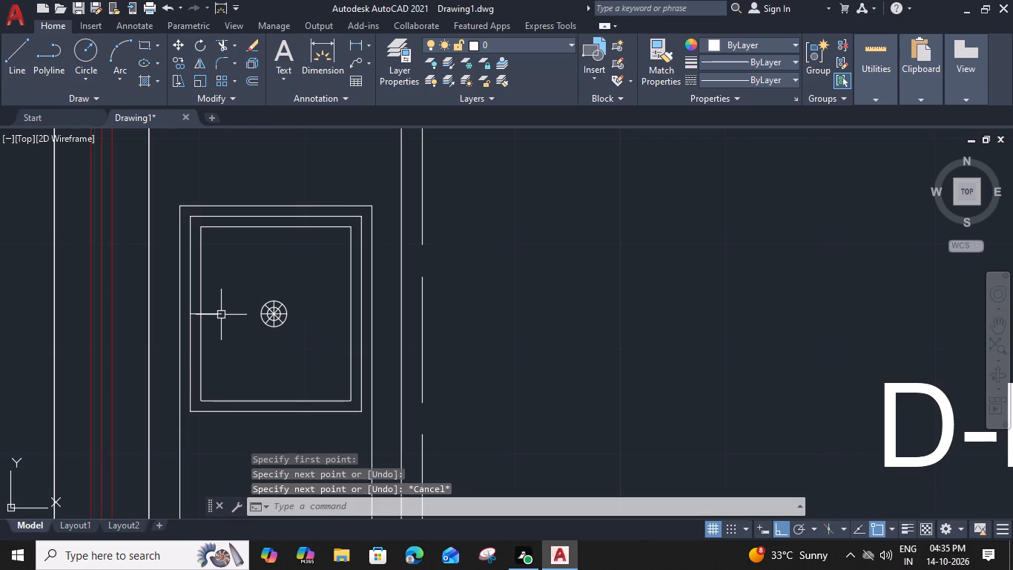
Offset the short horizontal tap line 0.4" to both sides, above and below.
{"action": "scroll", "coordinate": [209, 313], "scroll_direction": "up", "scroll_amount": 1}
{"action": "left_click", "coordinate": [209, 314]}
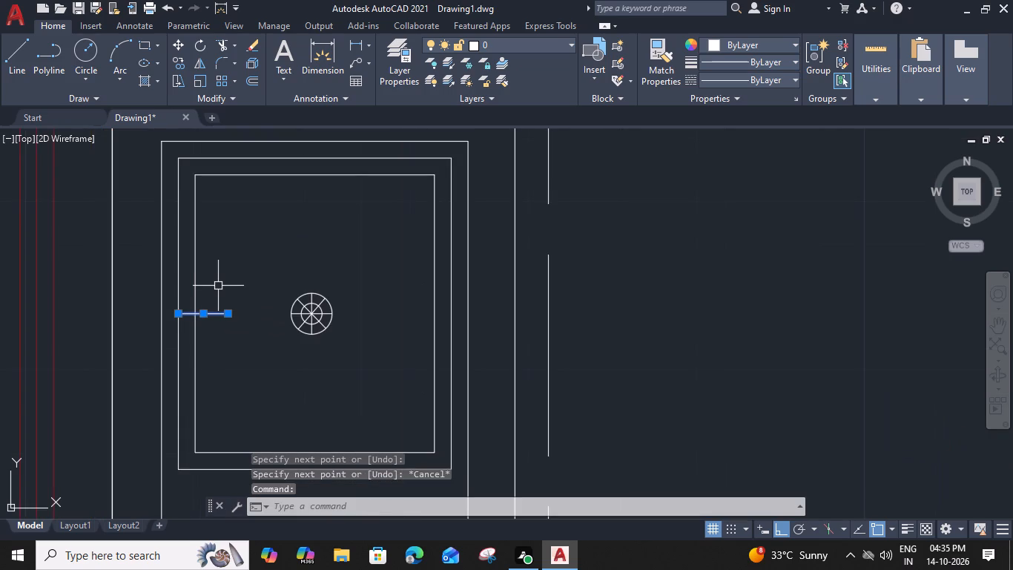
{"action": "type", "text": "O"}
{"action": "key", "text": "space"}
{"action": "type", "text": "0."}
{"action": "type", "text": "4\""}
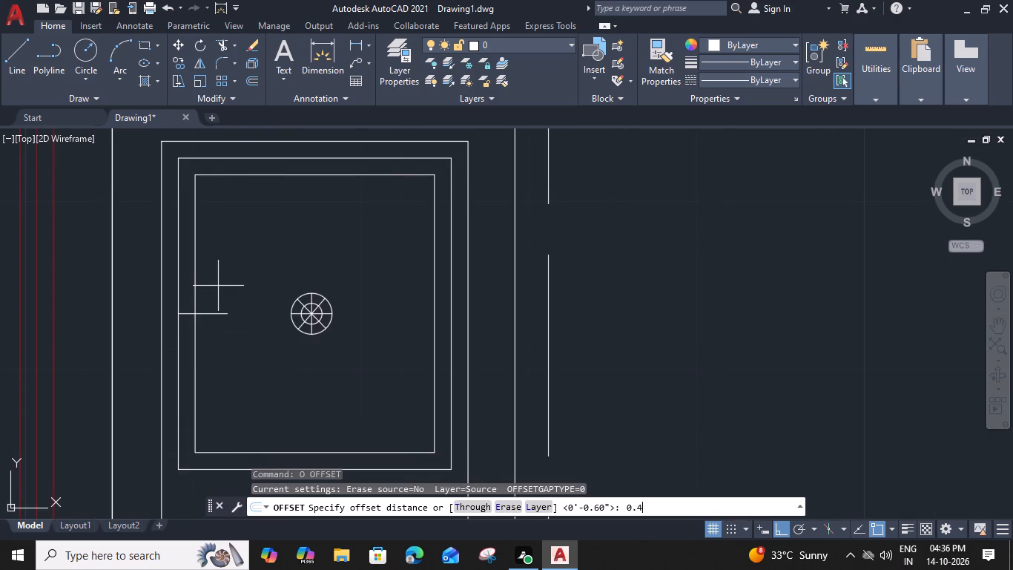
{"action": "key", "text": "Return"}
{"action": "left_click", "coordinate": [245, 211]}
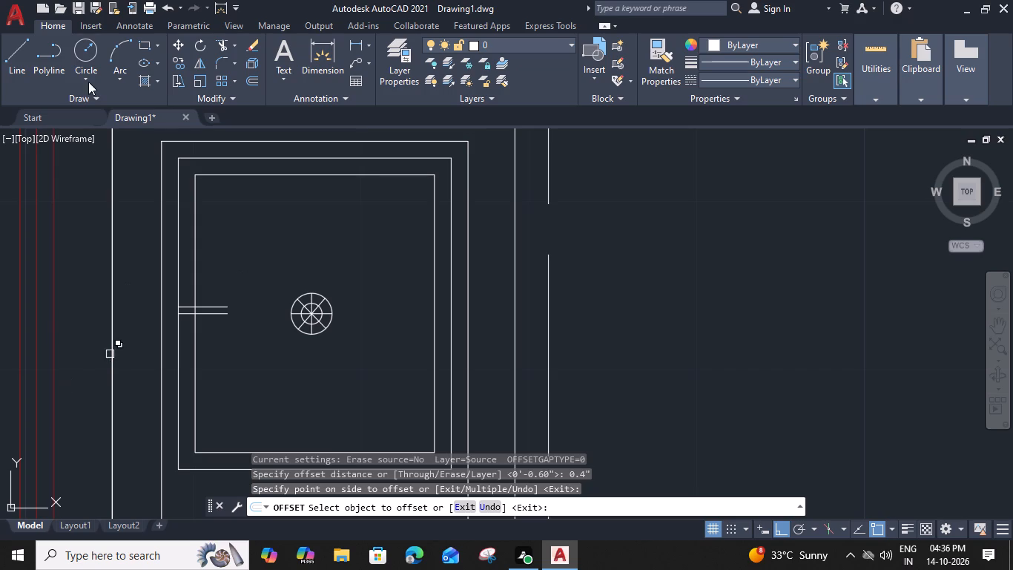
{"action": "left_click", "coordinate": [220, 315]}
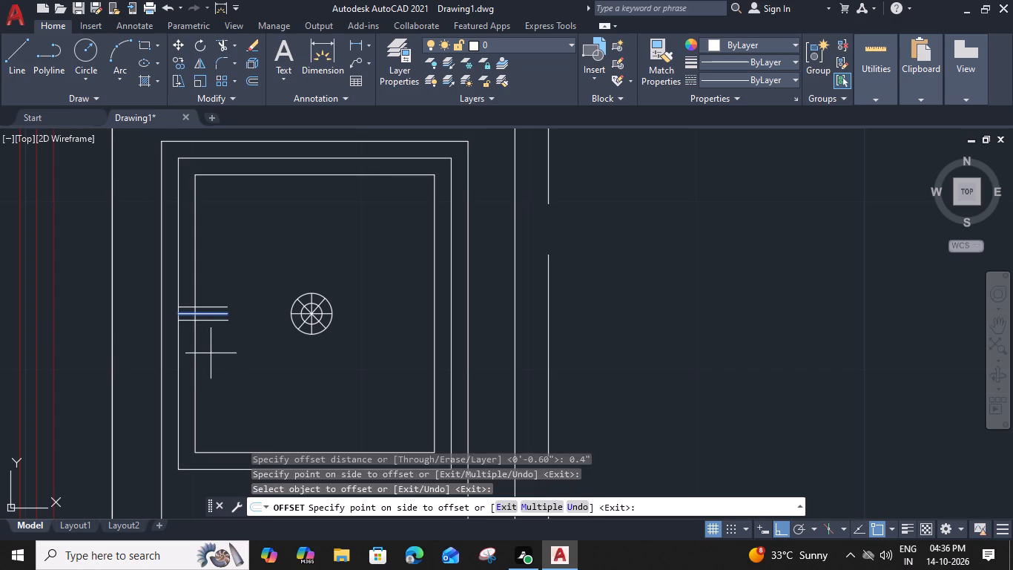
{"action": "left_click", "coordinate": [211, 353]}
{"action": "key", "text": "Escape"}
Extend the three horizontal tap lines to the left side of the sink's outermost rectangle.
{"action": "type", "text": "EX"}
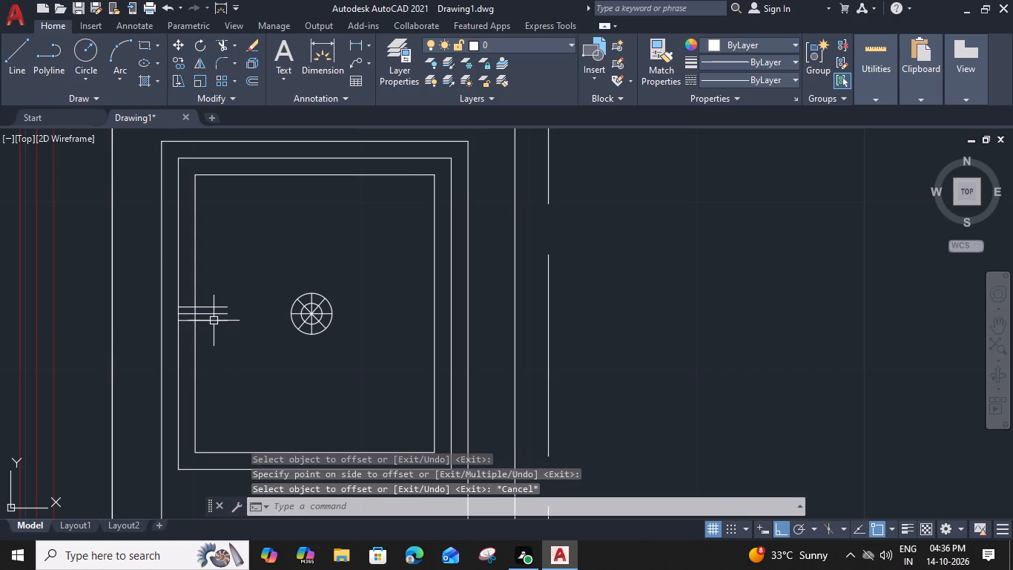
{"action": "key", "text": "space"}
{"action": "left_click", "coordinate": [185, 324]}
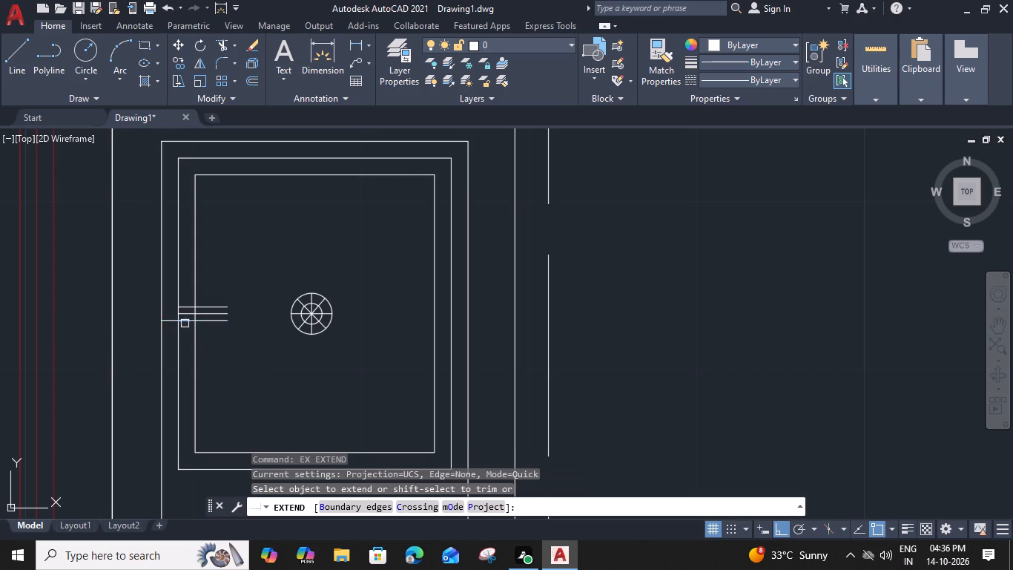
{"action": "left_click", "coordinate": [186, 315]}
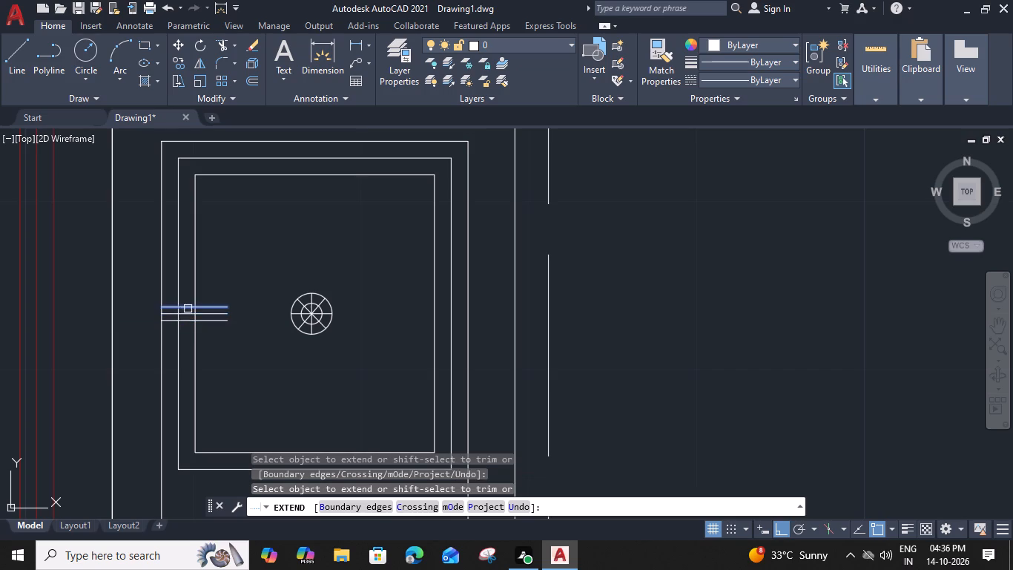
{"action": "left_click", "coordinate": [188, 309]}
{"action": "key", "text": "Escape"}
Draw a circle of about 0.4" radius centred on the middle tap line's end nearest the drain.
{"action": "scroll", "coordinate": [234, 318], "scroll_direction": "up", "scroll_amount": 2}
{"action": "middle_click_drag", "start_coordinate": [234, 318], "coordinate": [279, 299]}
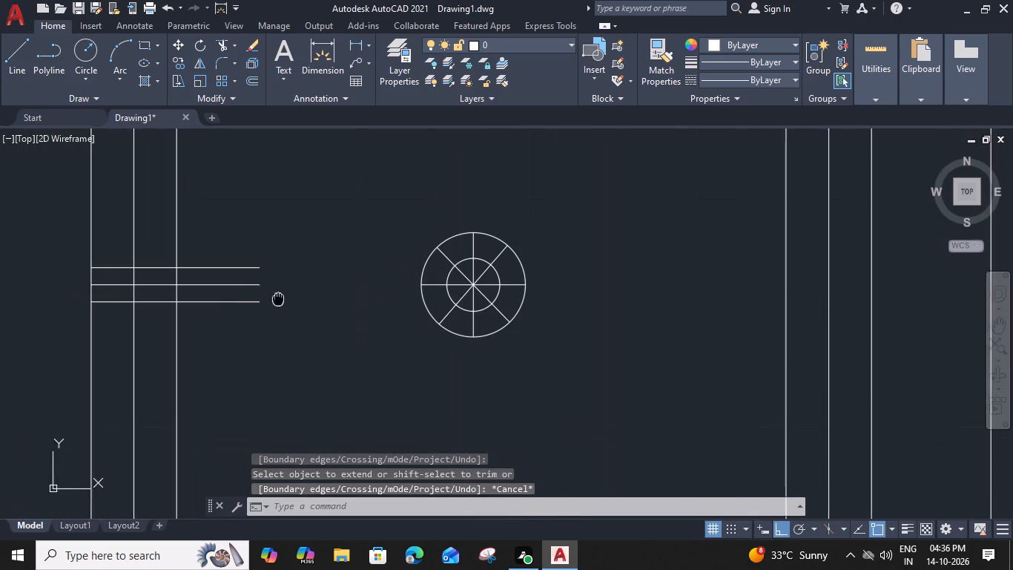
{"action": "middle_click_drag", "start_coordinate": [279, 299], "coordinate": [281, 298]}
{"action": "type", "text": "C"}
{"action": "key", "text": "space"}
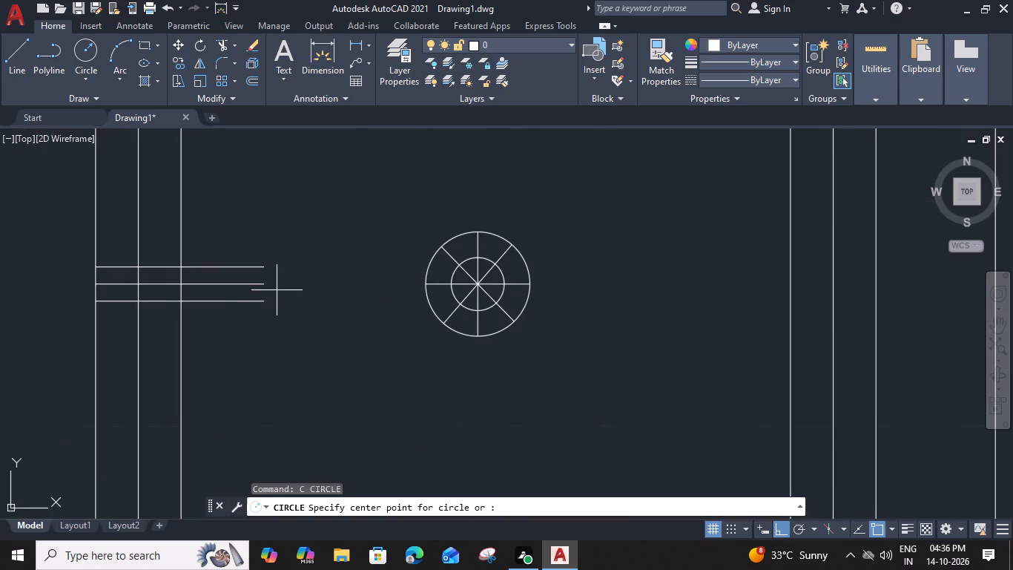
{"action": "left_click", "coordinate": [265, 285]}
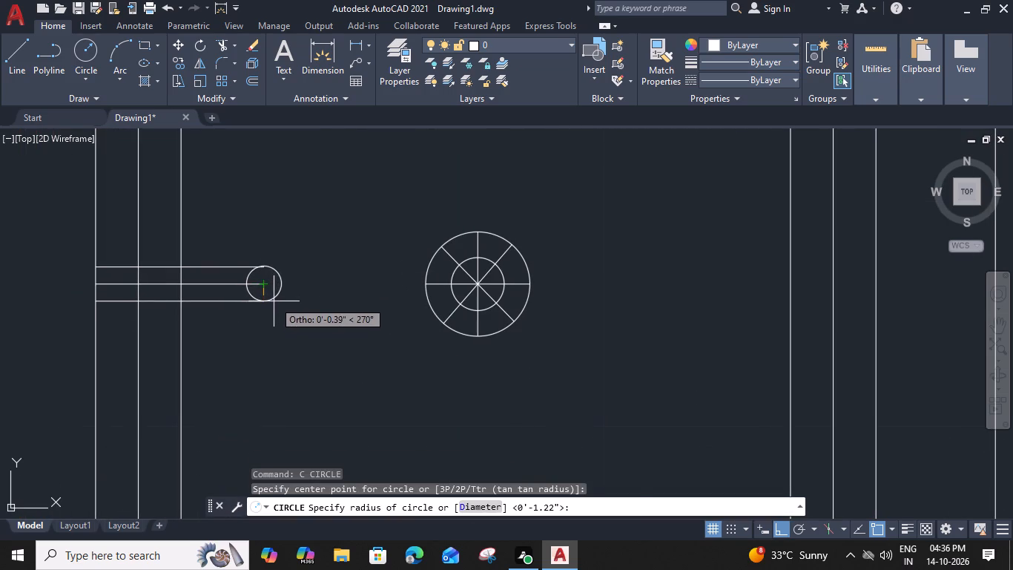
{"action": "left_click", "coordinate": [274, 303]}
{"action": "key", "text": "Escape"}
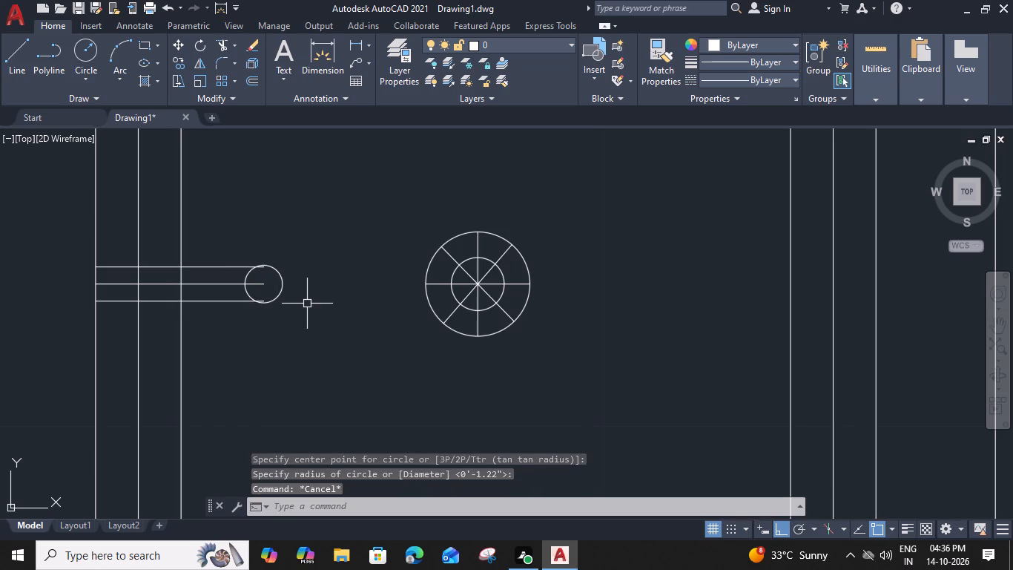
Trim the upper and lower tap line ends inside the circle and erase the middle tap line.
{"action": "key", "text": "t"}
{"action": "key", "text": "r"}
{"action": "key", "text": "space"}
{"action": "scroll", "coordinate": [267, 301], "scroll_direction": "up", "scroll_amount": 2}
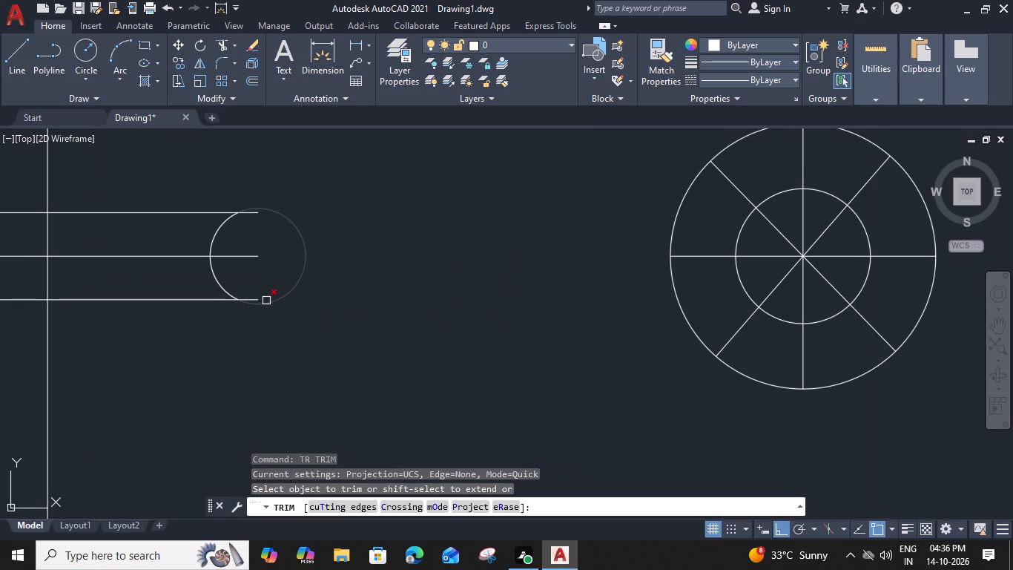
{"action": "left_click", "coordinate": [256, 215]}
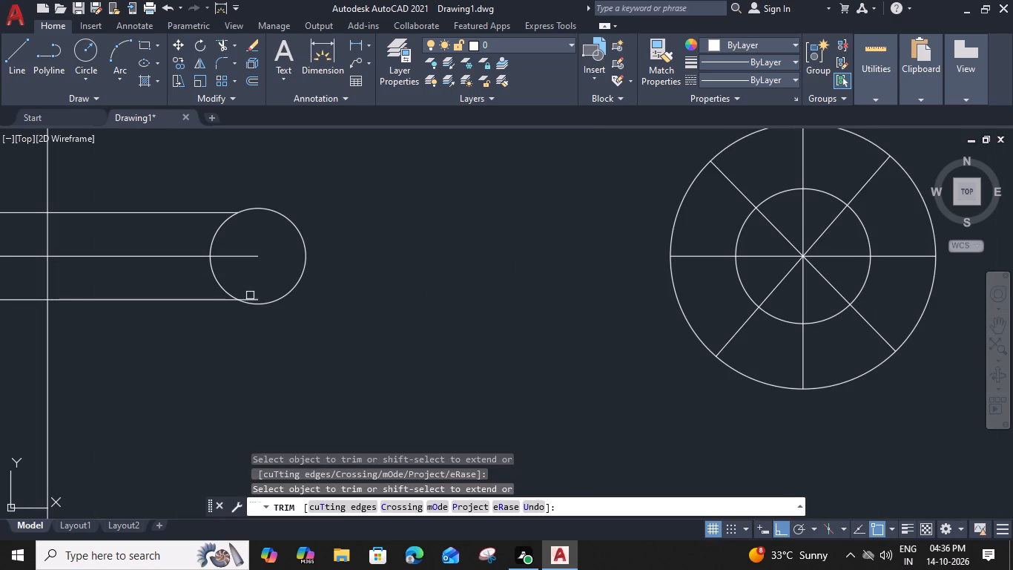
{"action": "left_click", "coordinate": [252, 298]}
{"action": "key", "text": "Escape"}
{"action": "left_click", "coordinate": [253, 259]}
{"action": "key", "text": "Delete"}
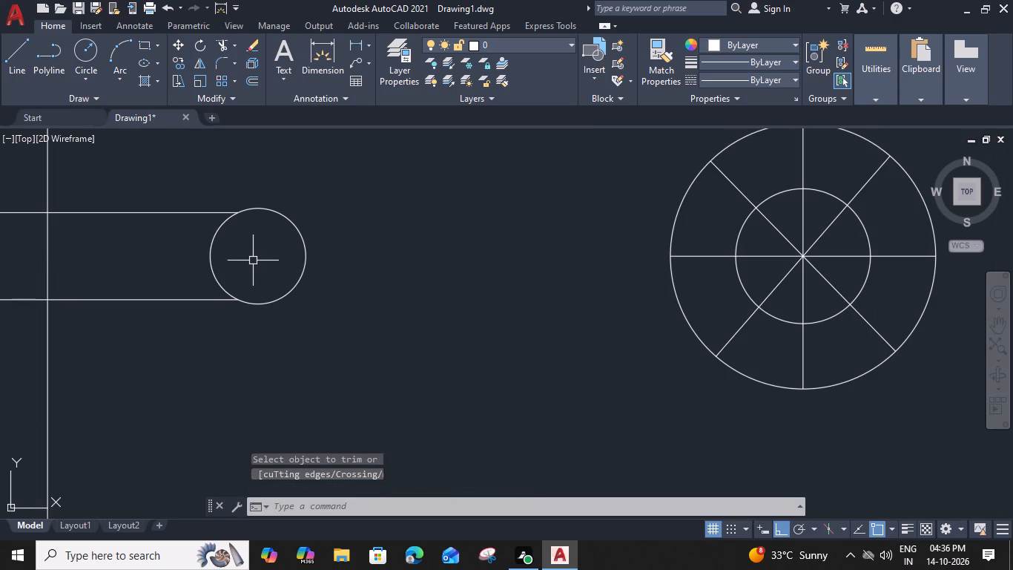
Offset the tap's end circle 0.3" outward.
{"action": "left_click", "coordinate": [289, 289]}
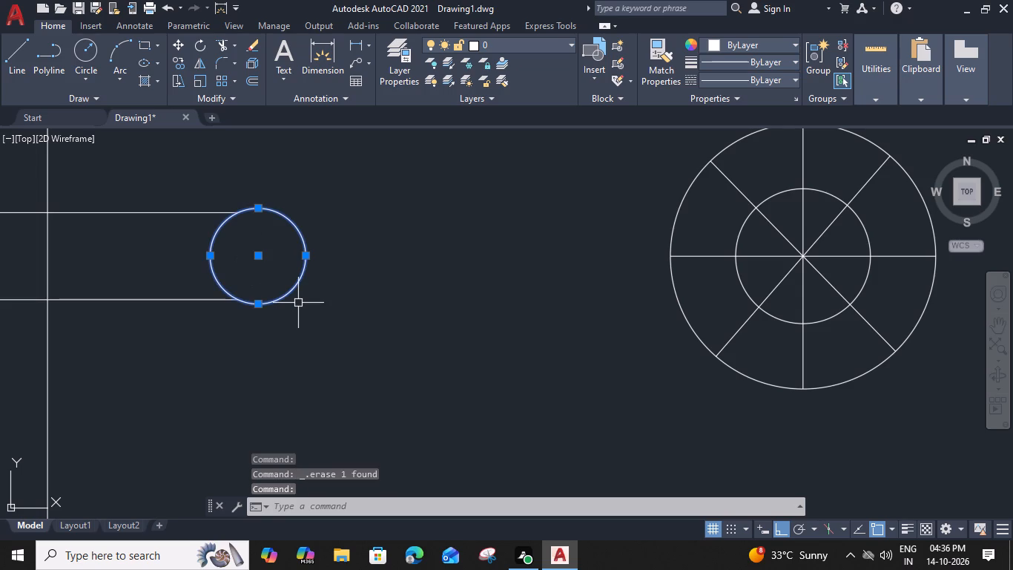
{"action": "key", "text": "o"}
{"action": "key", "text": "BackSpace"}
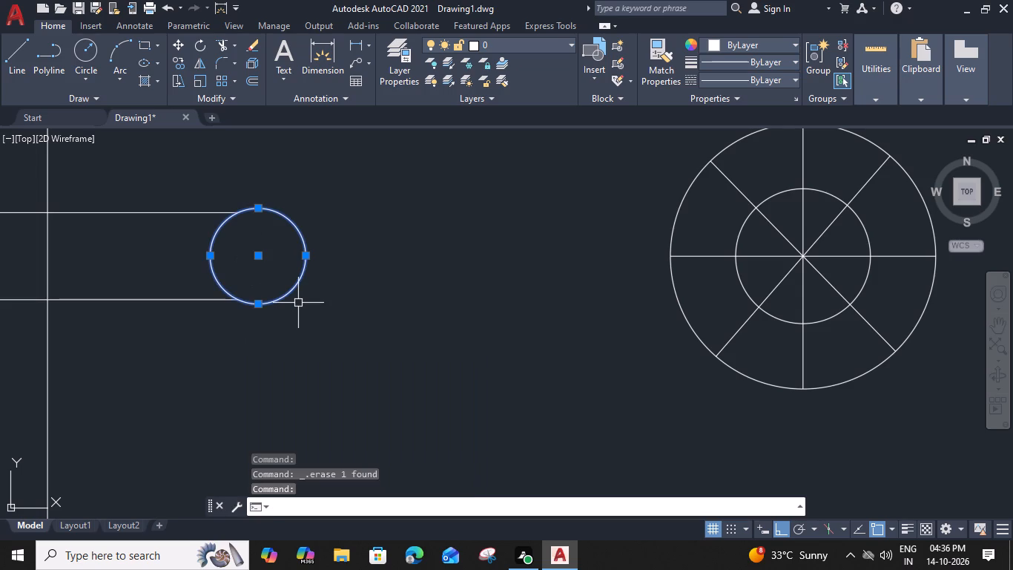
{"action": "type", "text": "O 0.3\""}
{"action": "key", "text": "Return"}
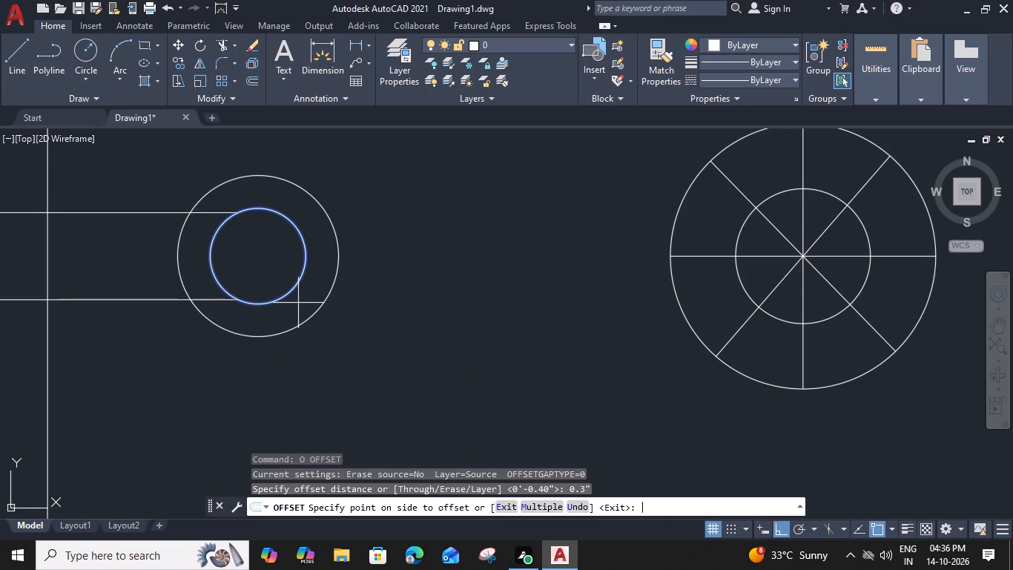
{"action": "left_click", "coordinate": [310, 318]}
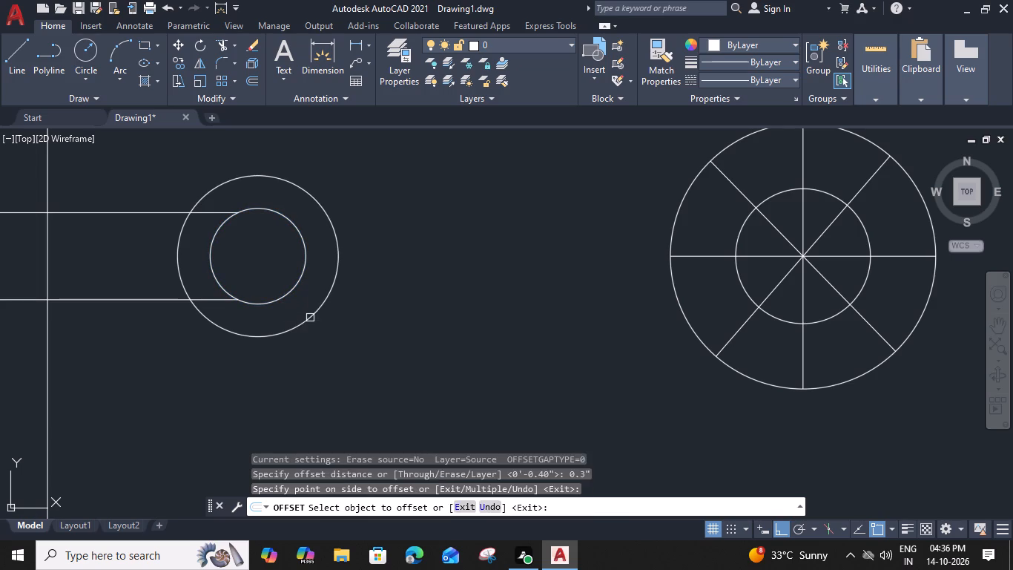
{"action": "key", "text": "Escape"}
Trim the two tap lines where they run between the outer and inner end circles.
{"action": "key", "text": "t"}
{"action": "key", "text": "r"}
{"action": "key", "text": "space"}
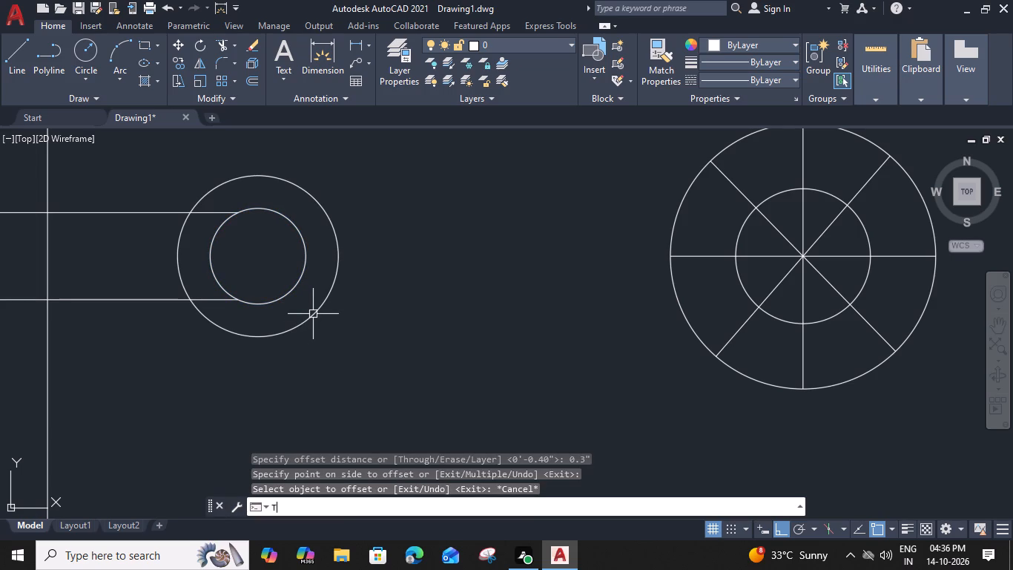
{"action": "left_click", "coordinate": [217, 301]}
{"action": "left_click", "coordinate": [215, 212]}
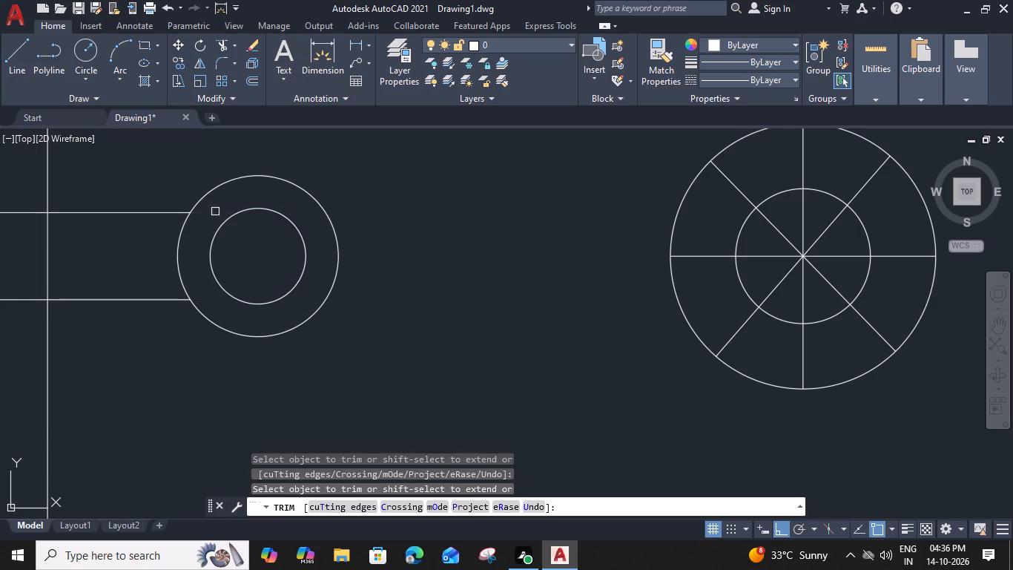
{"action": "key", "text": "Escape"}
Offset the lower tap line 0.3" downward and the upper tap line 0.3" upward.
{"action": "middle_click_drag", "start_coordinate": [131, 318], "coordinate": [231, 330]}
{"action": "left_click", "coordinate": [234, 312]}
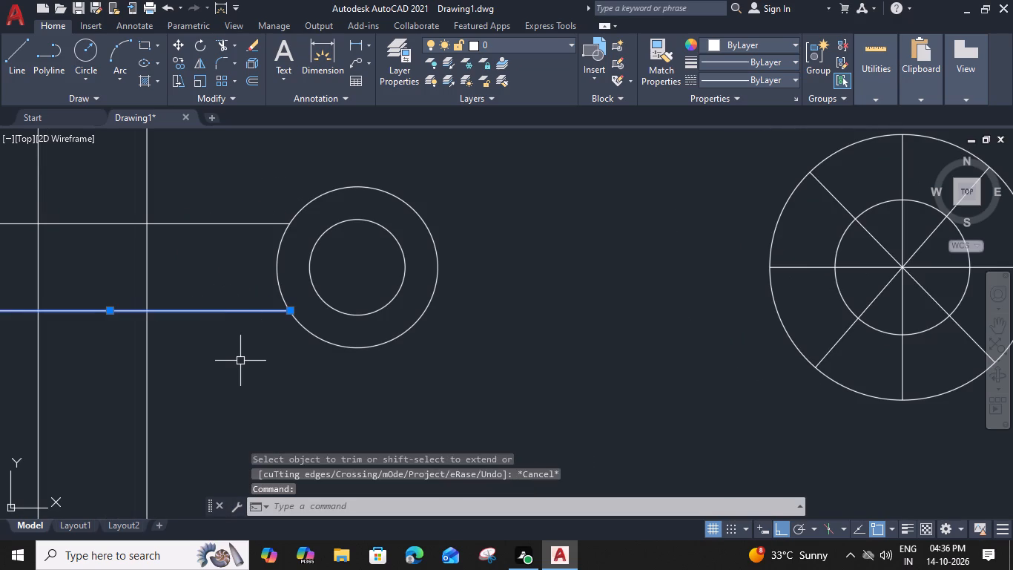
{"action": "type", "text": "O"}
{"action": "key", "text": "space"}
{"action": "type", "text": "0.3\""}
{"action": "key", "text": "Return"}
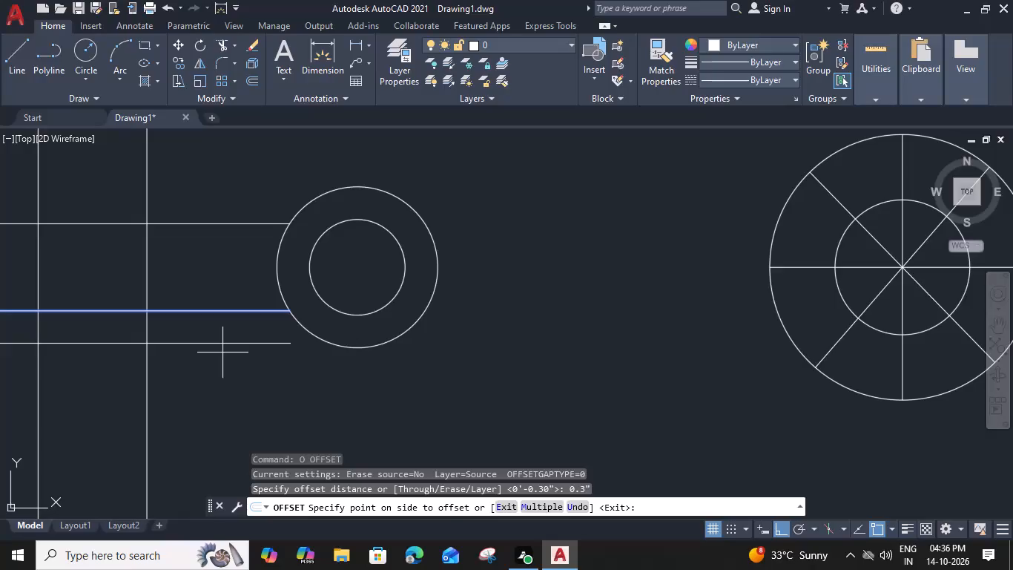
{"action": "left_click", "coordinate": [234, 375]}
{"action": "left_click", "coordinate": [226, 224]}
{"action": "left_click", "coordinate": [240, 174]}
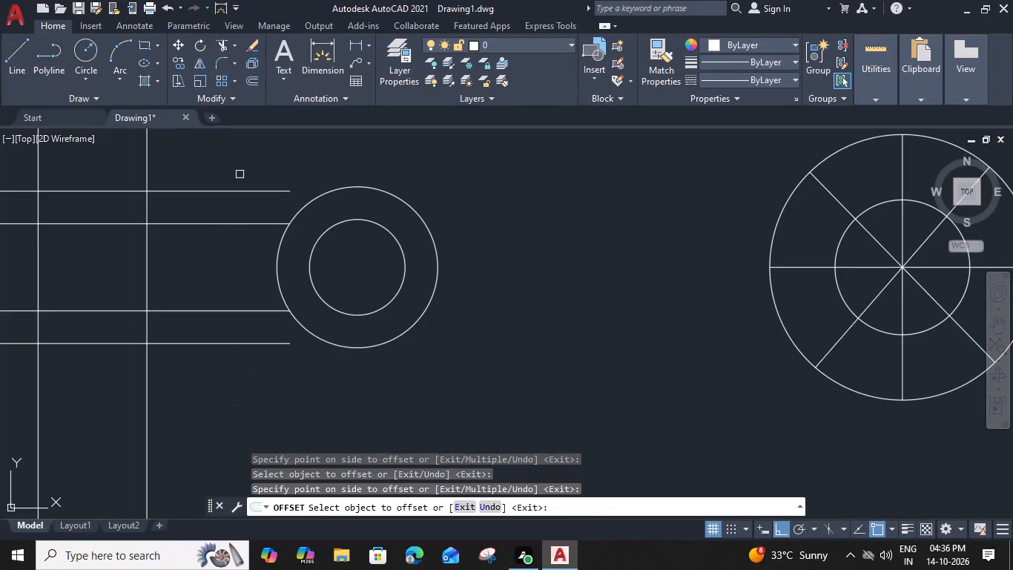
{"action": "key", "text": "Escape"}
Extend the two outermost tap lines to the outer end circle.
{"action": "type", "text": "EX"}
{"action": "key", "text": "space"}
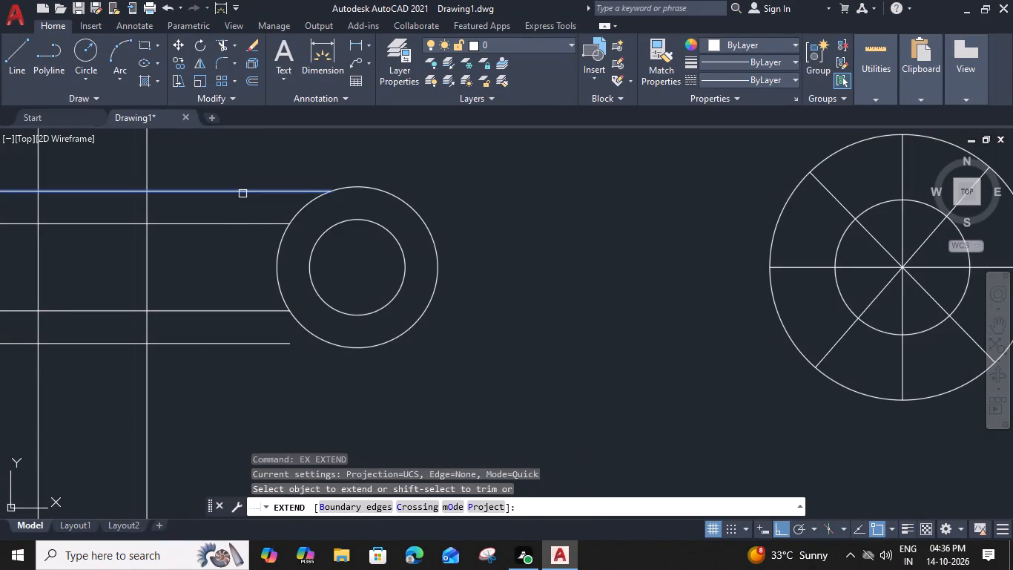
{"action": "left_click", "coordinate": [242, 194]}
{"action": "left_click", "coordinate": [266, 346]}
{"action": "key", "text": "Escape"}
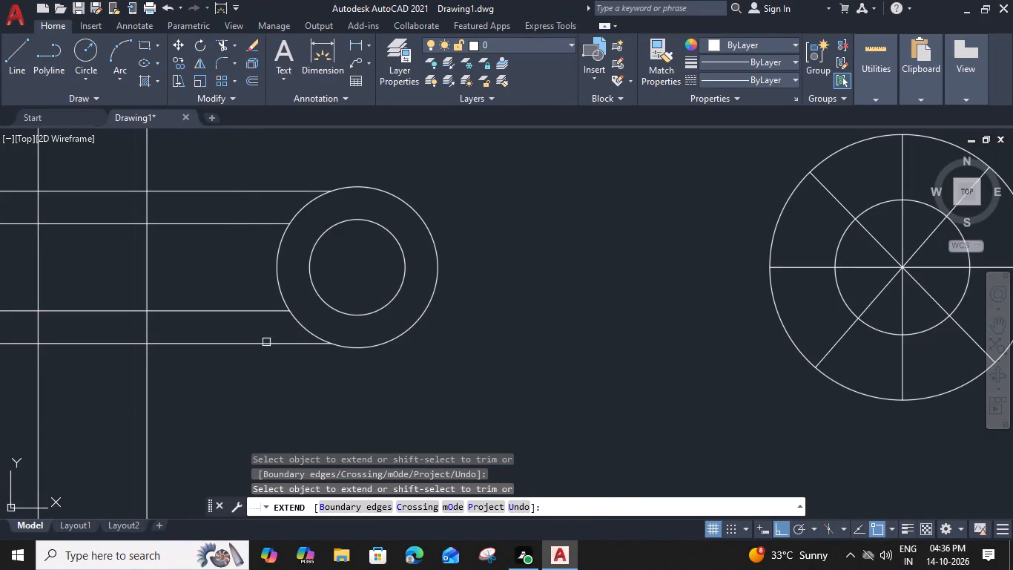
Trim the two vertical sink edge lines where they cross the tap between its outermost lines.
{"action": "scroll", "coordinate": [262, 316], "scroll_direction": "down", "scroll_amount": 2}
{"action": "middle_click_drag", "start_coordinate": [260, 316], "coordinate": [360, 289]}
{"action": "key", "text": "t"}
{"action": "key", "text": "r"}
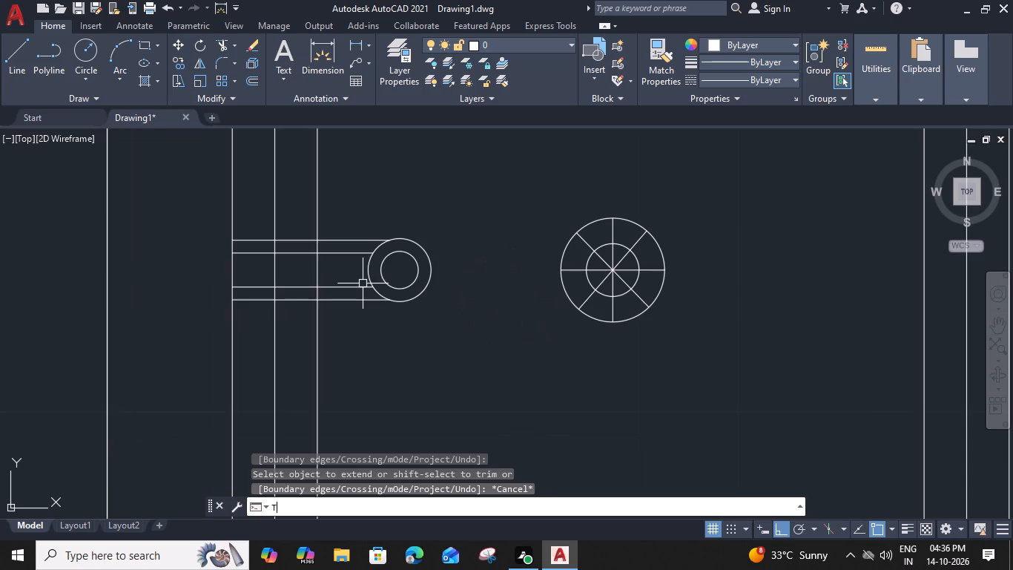
{"action": "key", "text": "space"}
{"action": "left_click", "coordinate": [319, 271]}
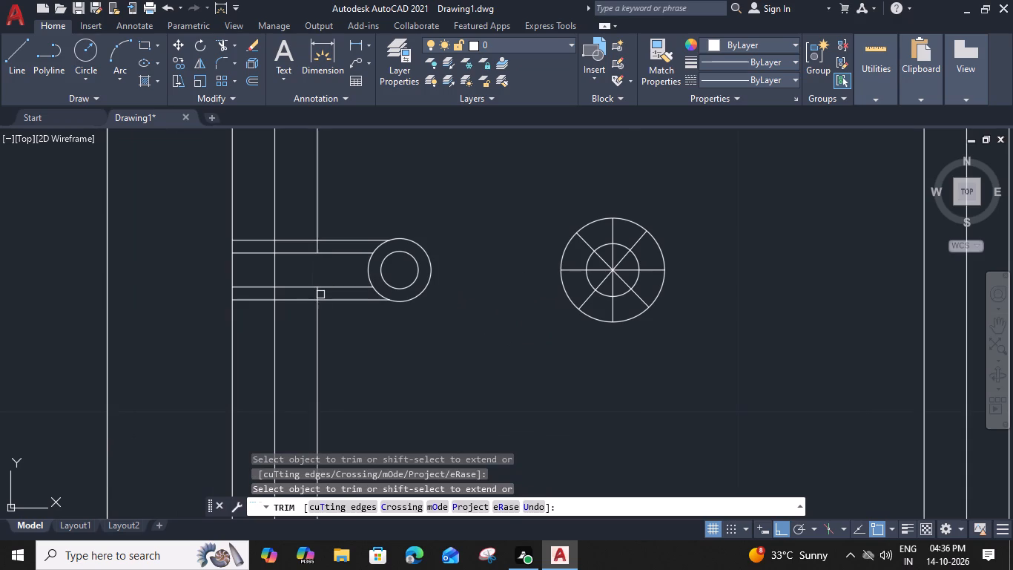
{"action": "left_click", "coordinate": [320, 295]}
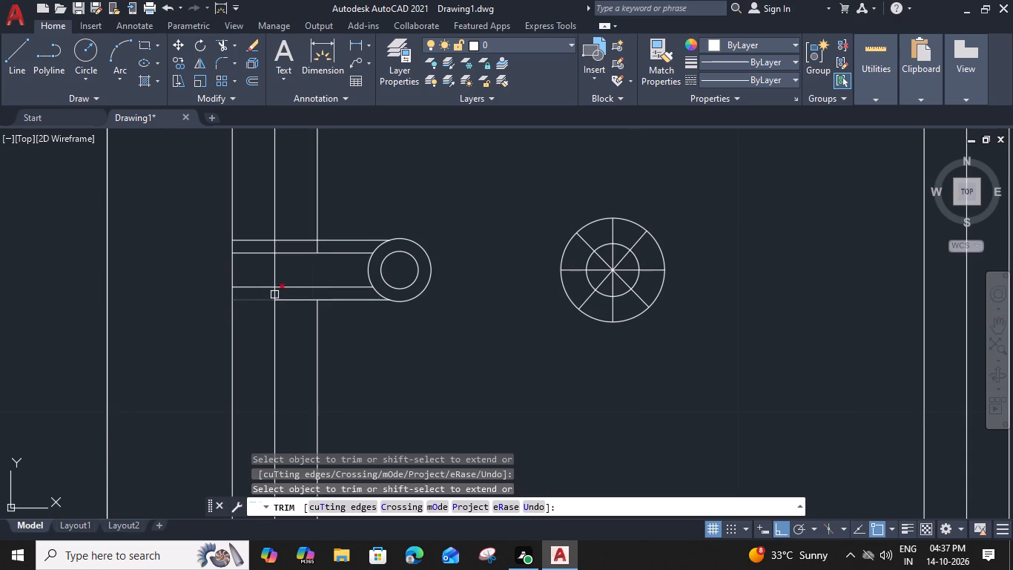
{"action": "left_click", "coordinate": [274, 295]}
{"action": "left_click", "coordinate": [272, 246]}
{"action": "left_click", "coordinate": [319, 246]}
{"action": "left_click", "coordinate": [272, 275]}
{"action": "key", "text": "Escape"}
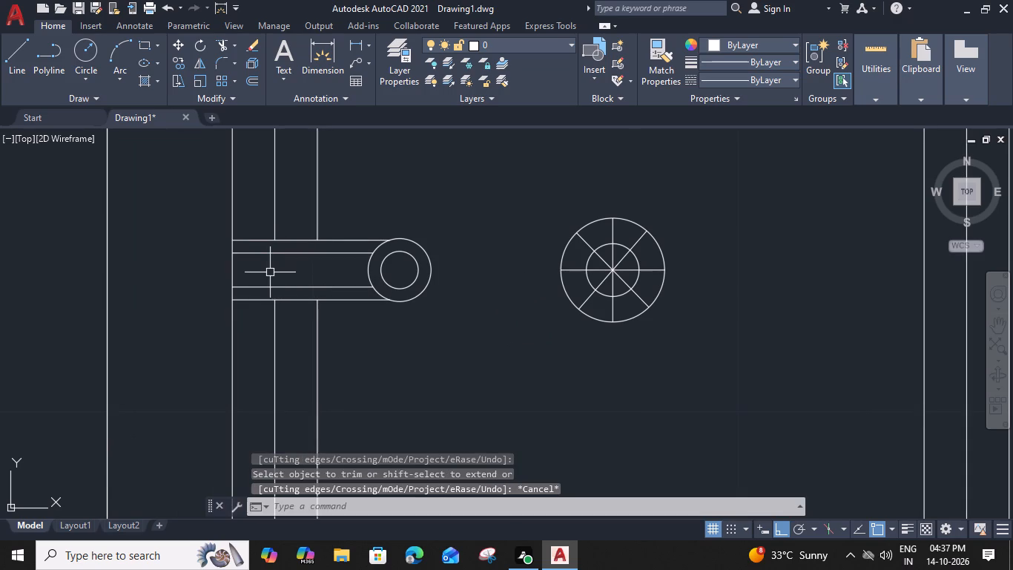
Group the tap's four lines and two end circles into one object.
{"action": "left_click_drag", "start_coordinate": [456, 199], "coordinate": [451, 217]}
{"action": "left_click", "coordinate": [348, 362]}
{"action": "type", "text": "G"}
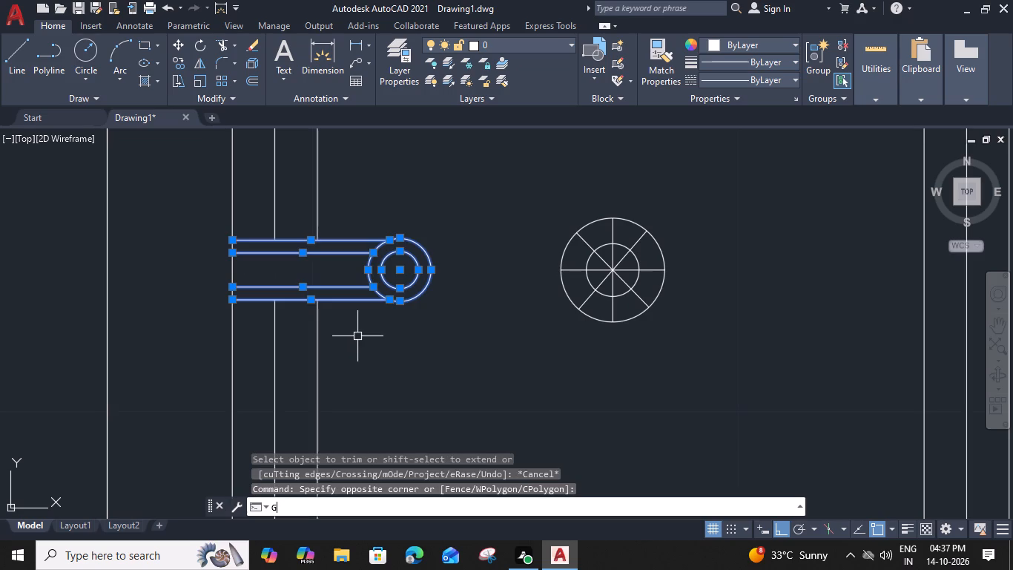
{"action": "key", "text": "space"}
Group the sink's two basin outlines together with the tap and the drain.
{"action": "scroll", "coordinate": [357, 335], "scroll_direction": "down", "scroll_amount": 3}
{"action": "scroll", "coordinate": [448, 352], "scroll_direction": "down", "scroll_amount": 2}
{"action": "middle_click_drag", "start_coordinate": [454, 356], "coordinate": [460, 331]}
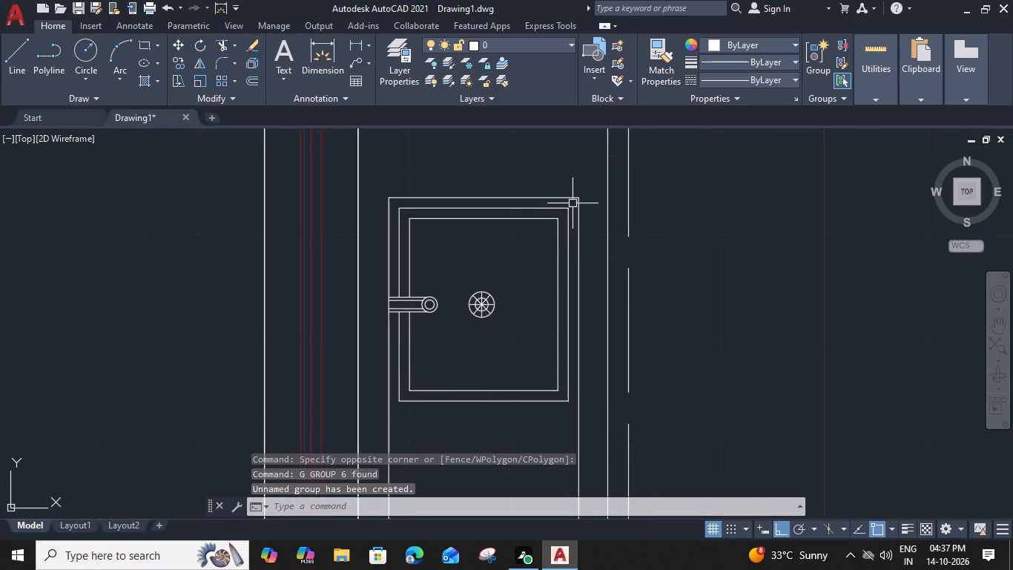
{"action": "left_click", "coordinate": [573, 203]}
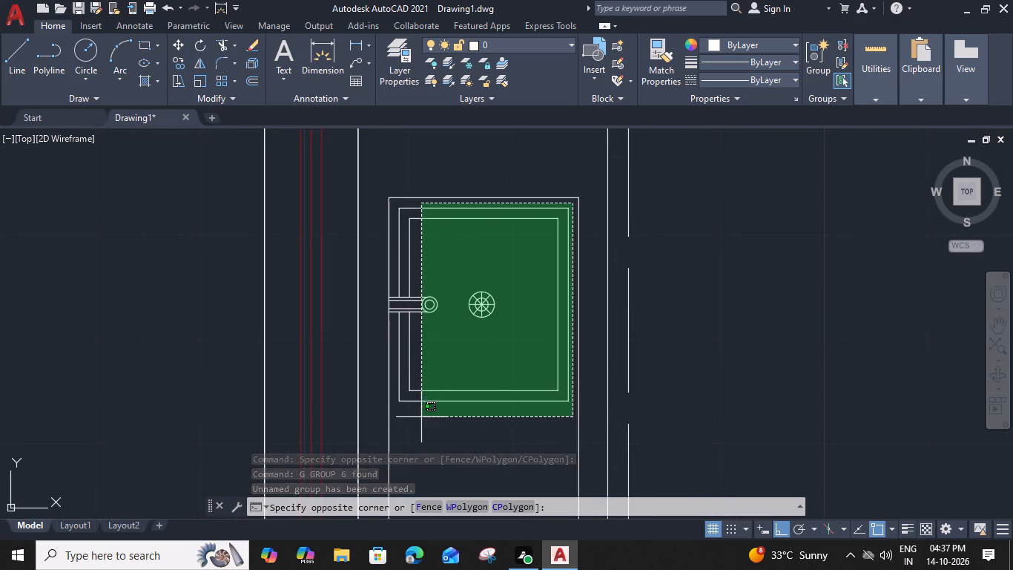
{"action": "left_click", "coordinate": [397, 416]}
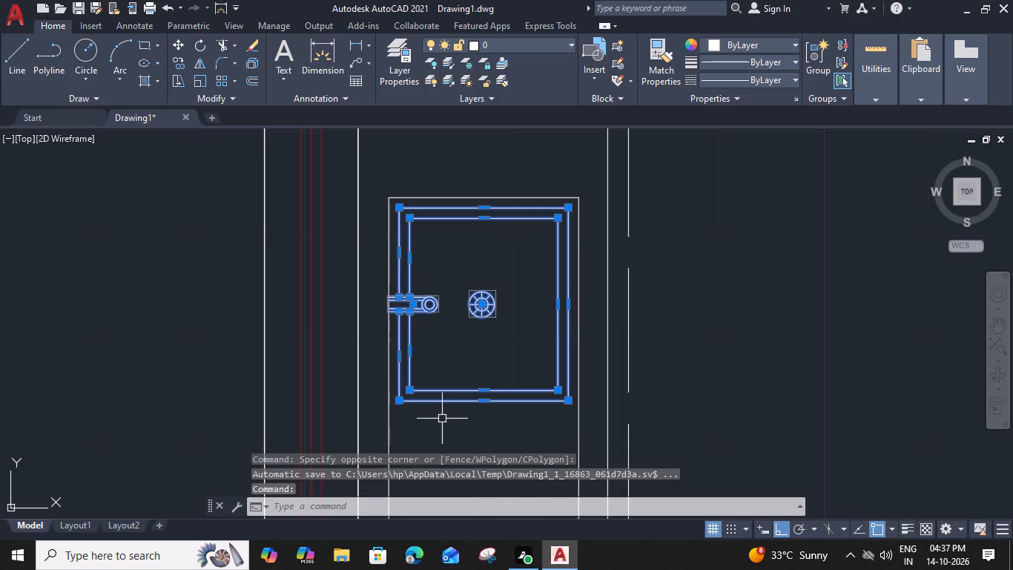
{"action": "key", "text": "g"}
{"action": "key", "text": "space"}
Mirror the grouped sink downward about the horizontal midline of the outer sink frame, keeping the original.
{"action": "left_click", "coordinate": [486, 395]}
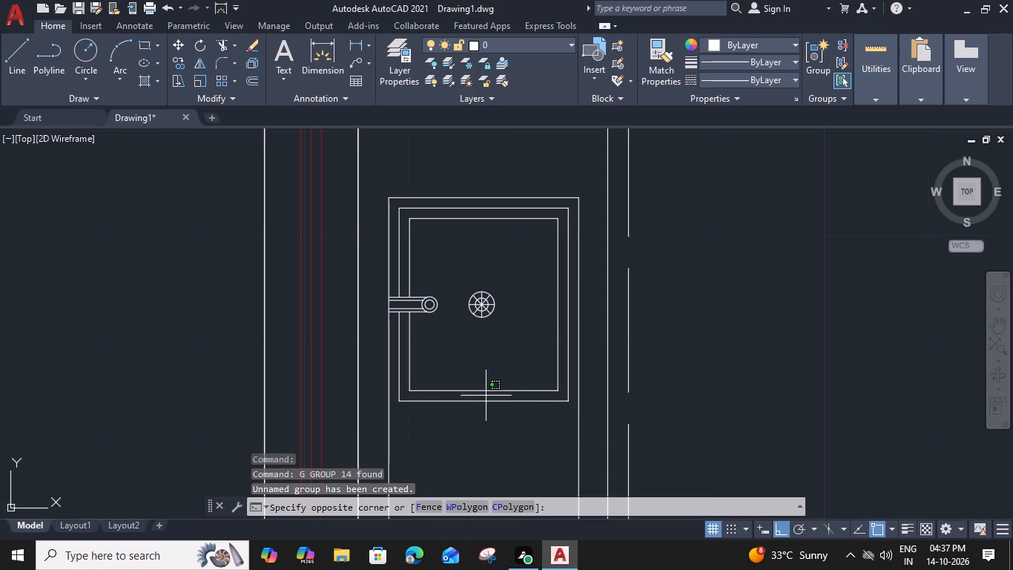
{"action": "left_click", "coordinate": [448, 425]}
{"action": "type", "text": "MI"}
{"action": "key", "text": "space"}
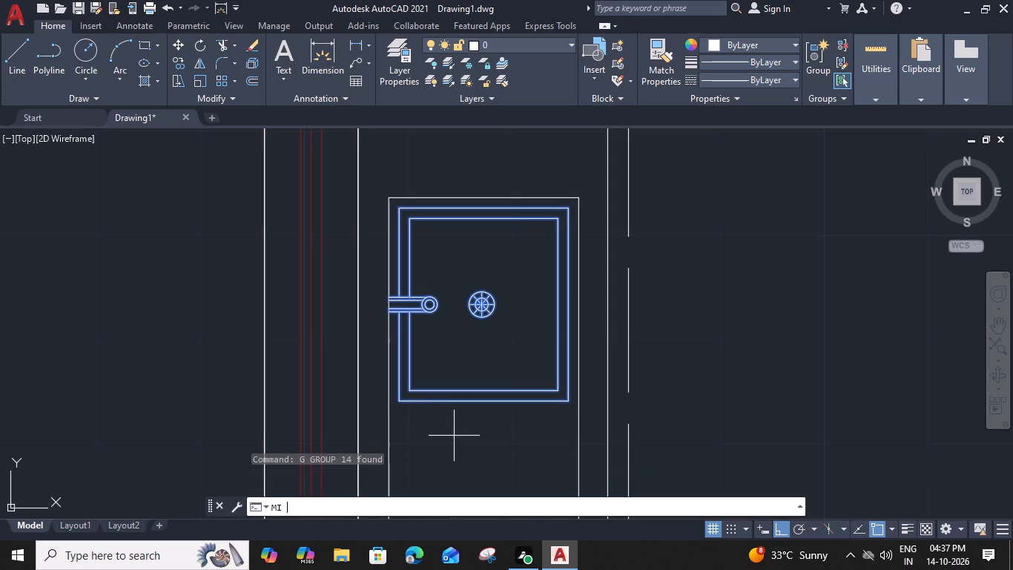
{"action": "scroll", "coordinate": [455, 442], "scroll_direction": "down", "scroll_amount": 1}
{"action": "middle_click_drag", "start_coordinate": [455, 444], "coordinate": [455, 399]}
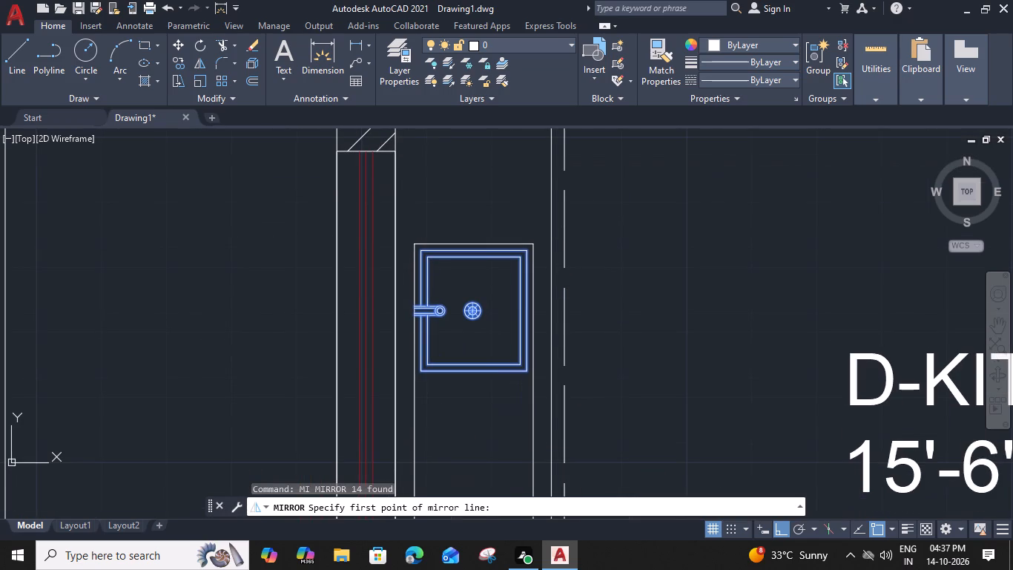
{"action": "left_click", "coordinate": [412, 394]}
{"action": "left_click", "coordinate": [534, 392]}
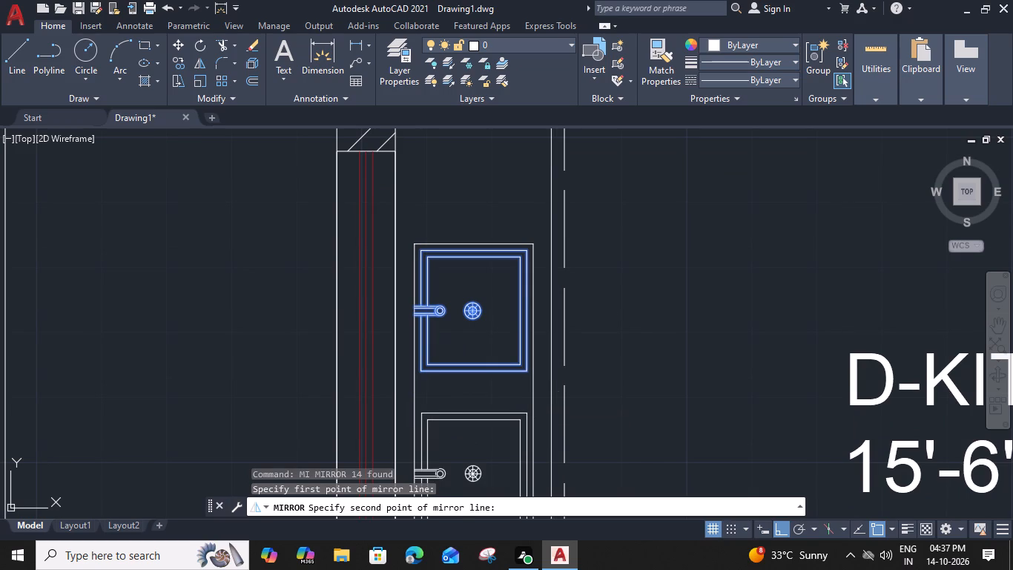
{"action": "scroll", "coordinate": [535, 391], "scroll_direction": "down", "scroll_amount": 2}
{"action": "middle_click_drag", "start_coordinate": [540, 393], "coordinate": [534, 377]}
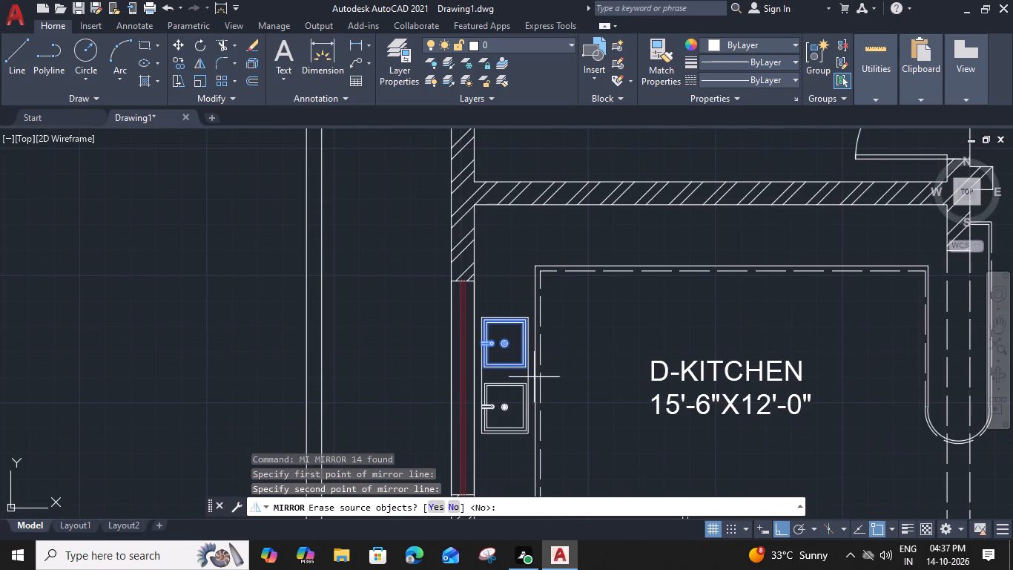
{"action": "scroll", "coordinate": [532, 378], "scroll_direction": "up", "scroll_amount": 2}
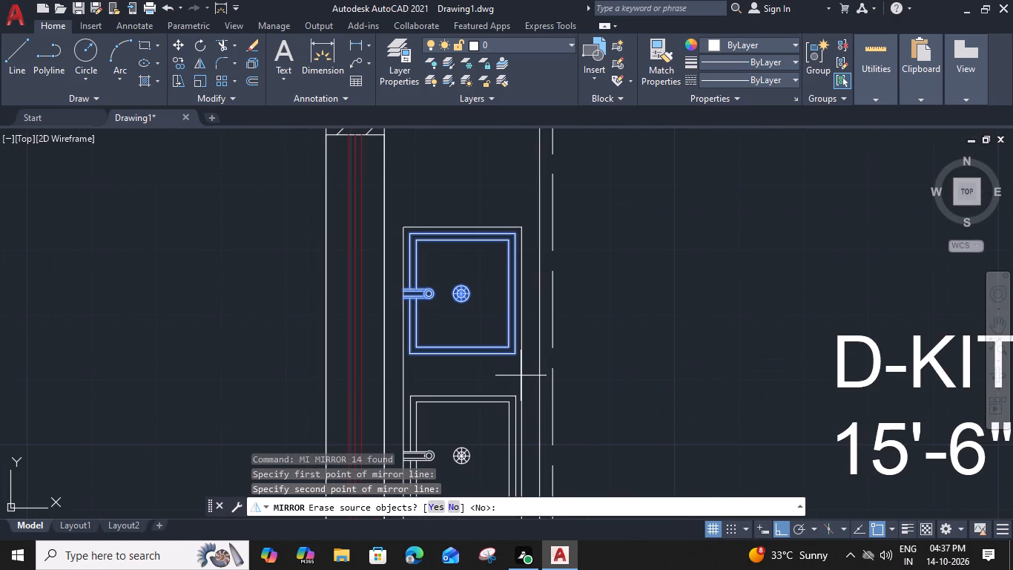
{"action": "key", "text": "space"}
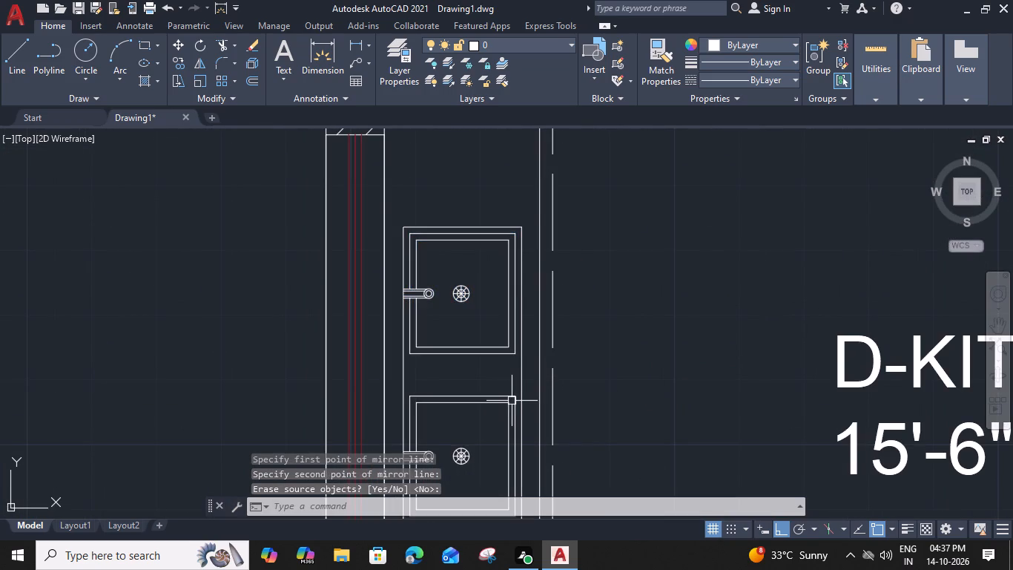
Draw a wide rectangle on the D-KITCHEN counter between the upper hatched wall and the counter edge.
{"action": "scroll", "coordinate": [512, 401], "scroll_direction": "down", "scroll_amount": 2}
{"action": "scroll", "coordinate": [489, 404], "scroll_direction": "up", "scroll_amount": 2}
{"action": "middle_click_drag", "start_coordinate": [489, 404], "coordinate": [489, 401]}
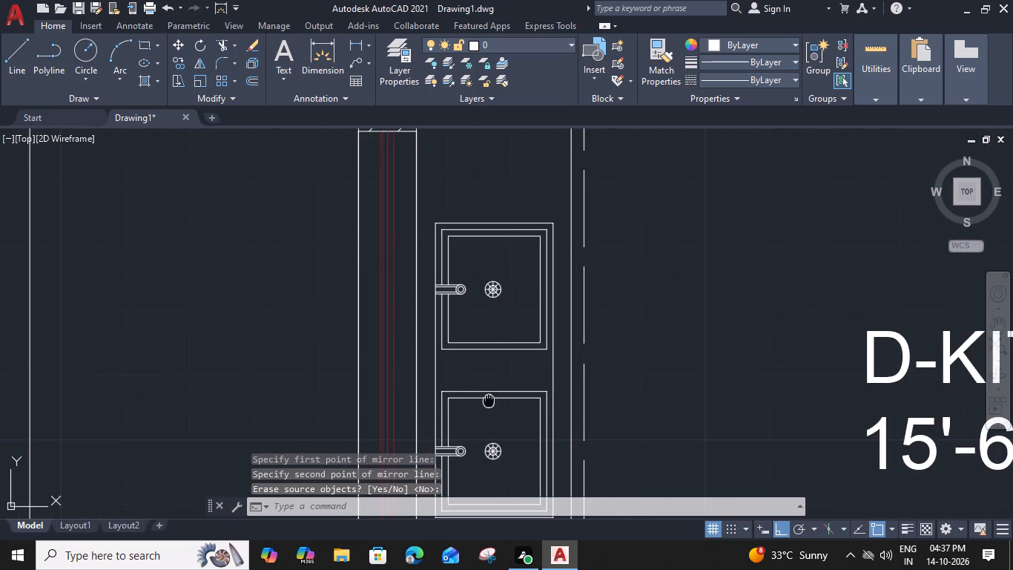
{"action": "middle_click_drag", "start_coordinate": [489, 401], "coordinate": [483, 301]}
{"action": "scroll", "coordinate": [609, 211], "scroll_direction": "down", "scroll_amount": 1}
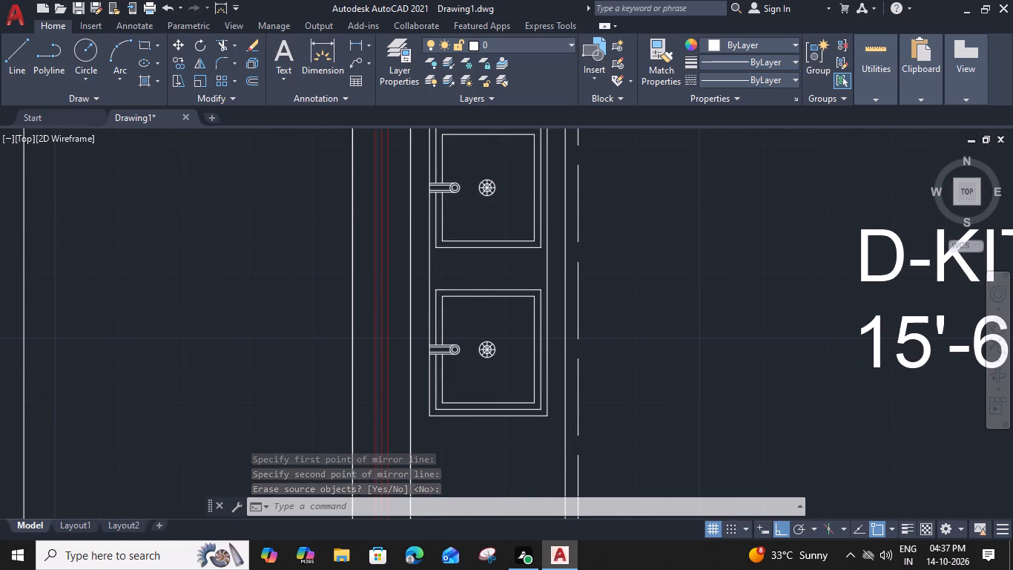
{"action": "middle_click_drag", "start_coordinate": [668, 206], "coordinate": [592, 248]}
{"action": "scroll", "coordinate": [595, 247], "scroll_direction": "down", "scroll_amount": 1}
{"action": "middle_click_drag", "start_coordinate": [644, 200], "coordinate": [549, 330]}
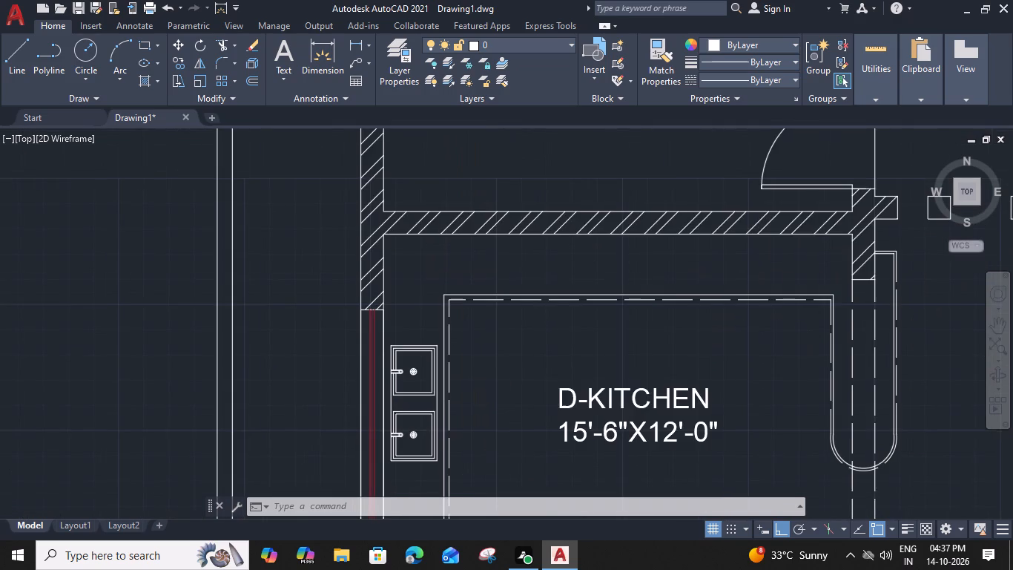
{"action": "key", "text": "r"}
{"action": "type", "text": "EC"}
{"action": "key", "text": "space"}
{"action": "scroll", "coordinate": [587, 245], "scroll_direction": "up", "scroll_amount": 1}
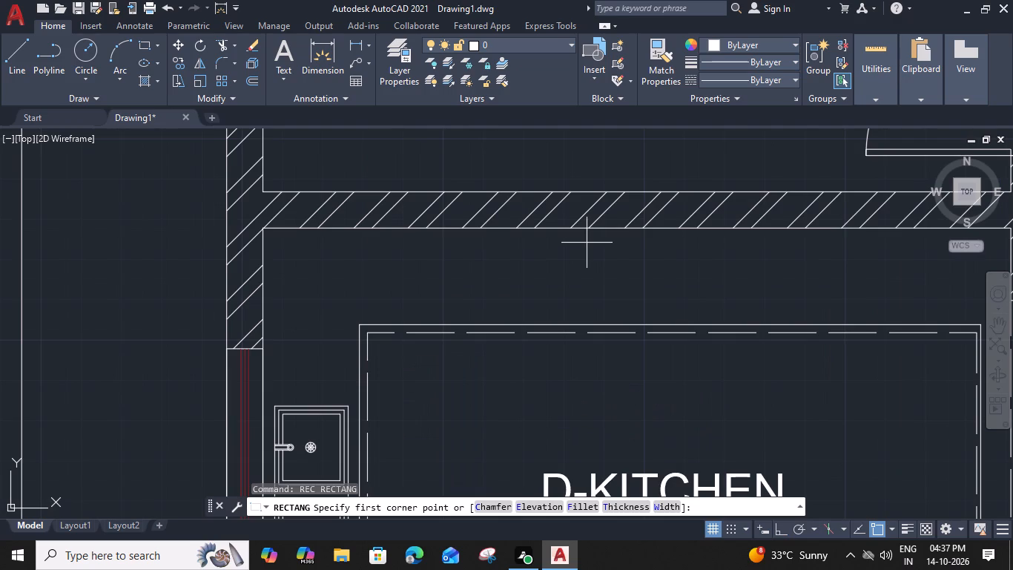
{"action": "left_click", "coordinate": [587, 237]}
{"action": "middle_click_drag", "start_coordinate": [695, 304], "coordinate": [611, 271]}
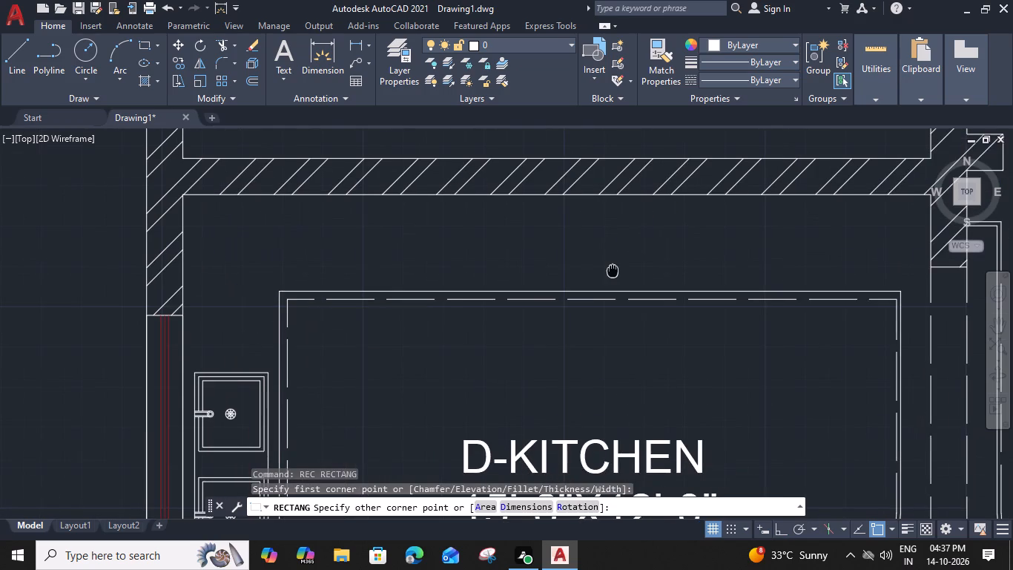
{"action": "left_click", "coordinate": [745, 280]}
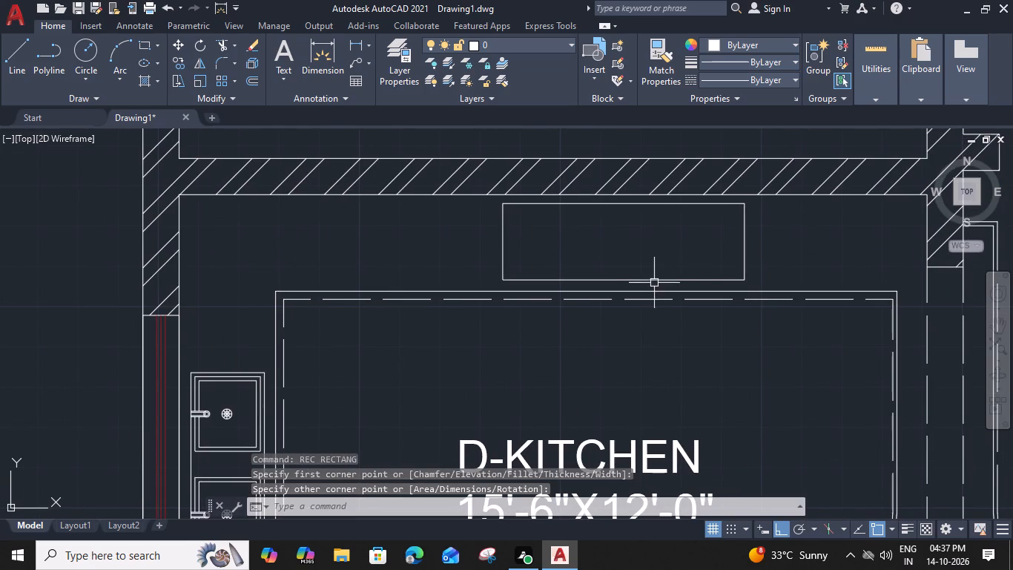
Offset the counter rectangle 1" inward, and offset the resulting rectangle another 1" inward.
{"action": "left_click", "coordinate": [654, 278]}
{"action": "type", "text": "O 1\""}
{"action": "key", "text": "Return"}
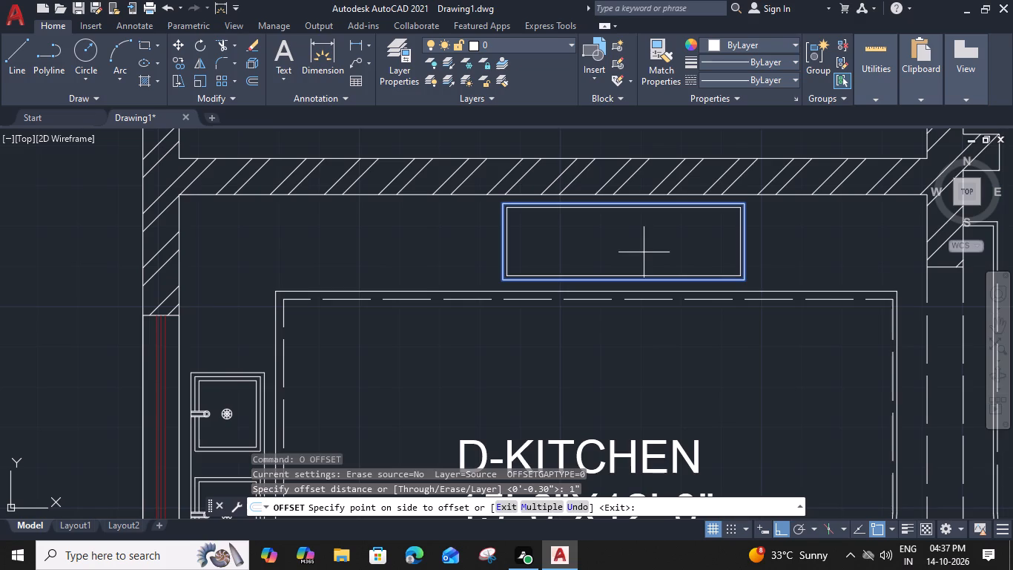
{"action": "left_click", "coordinate": [636, 256]}
{"action": "scroll", "coordinate": [639, 255], "scroll_direction": "up", "scroll_amount": 2}
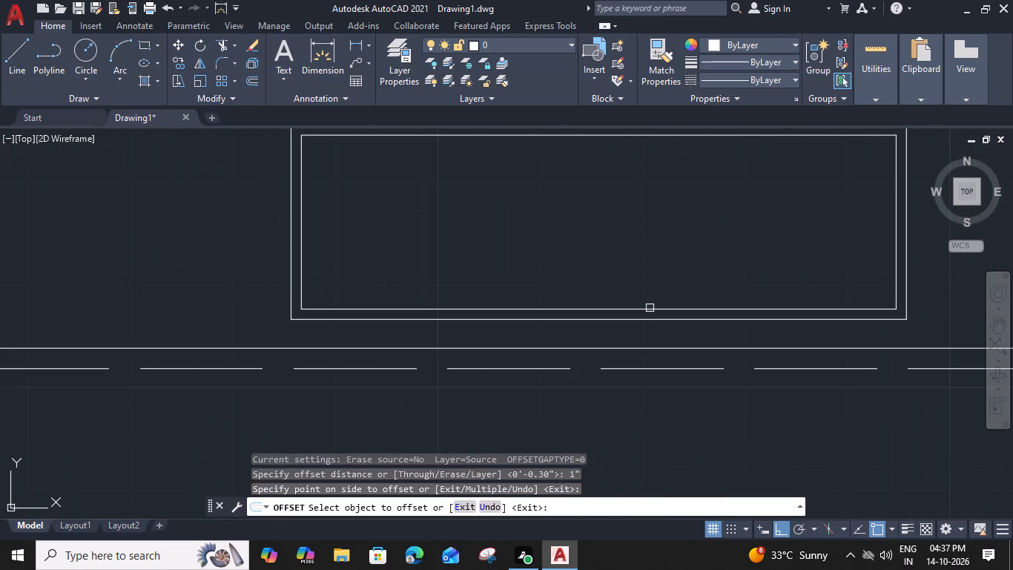
{"action": "left_click", "coordinate": [650, 310]}
{"action": "left_click", "coordinate": [636, 263]}
{"action": "middle_click_drag", "start_coordinate": [636, 263], "coordinate": [620, 314]}
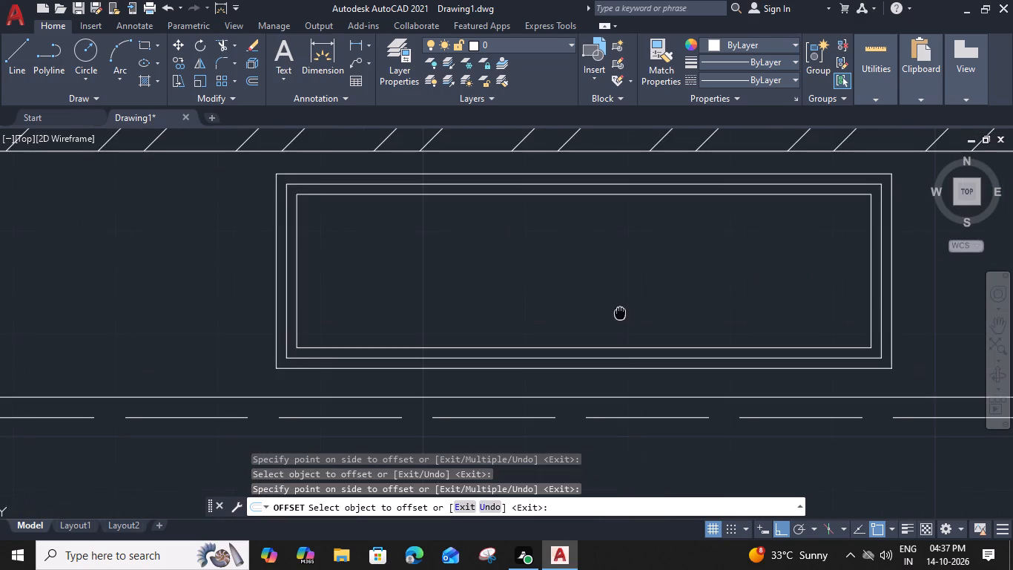
{"action": "key", "text": "Escape"}
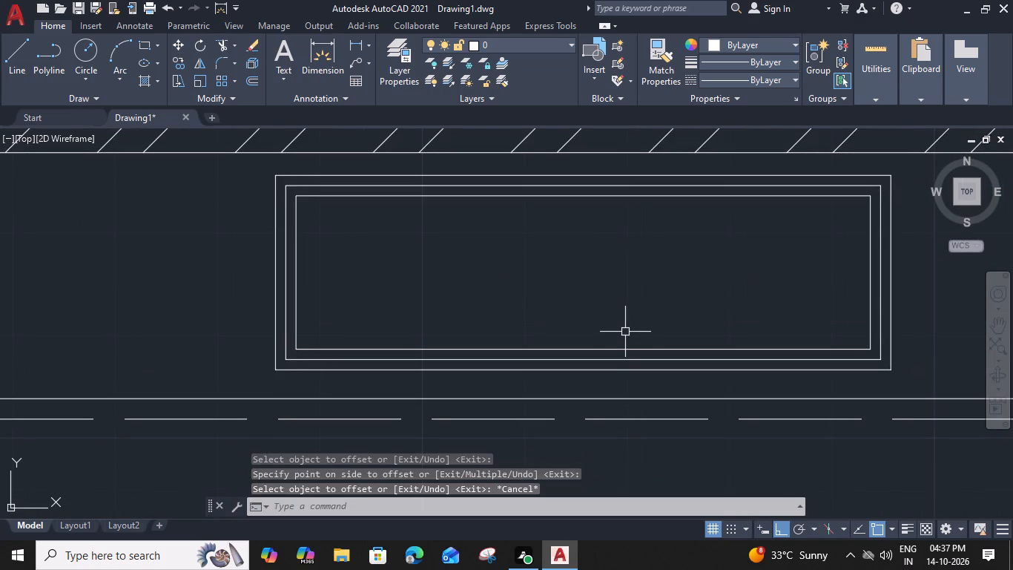
Trim away the bottom edge of the middle of the three nested rectangles.
{"action": "type", "text": "TR"}
{"action": "key", "text": "space"}
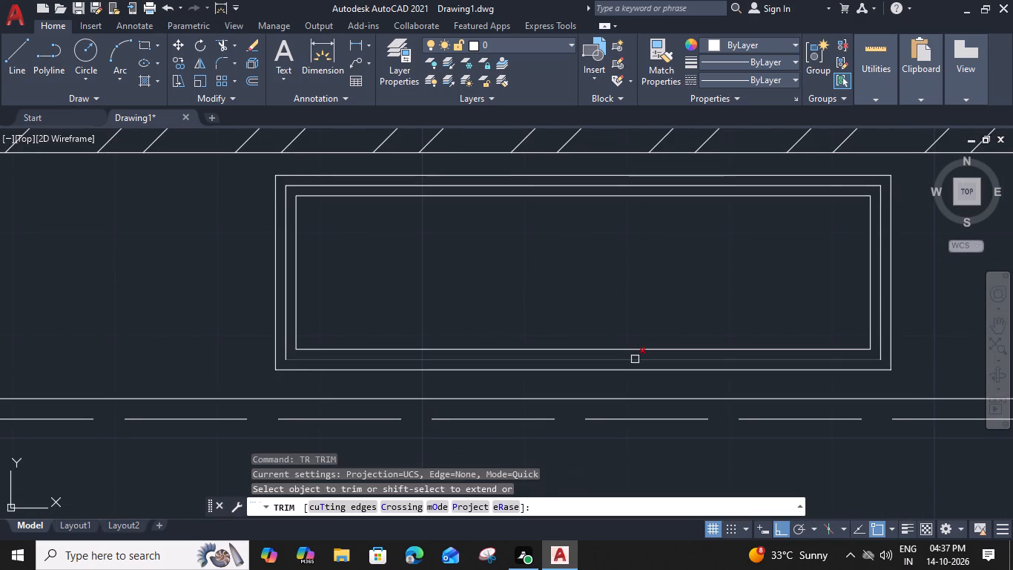
{"action": "left_click", "coordinate": [635, 359]}
{"action": "key", "text": "Escape"}
Draw diagonal lines joining the outer and inner rectangles at both lower corners.
{"action": "type", "text": "L"}
{"action": "key", "text": "space"}
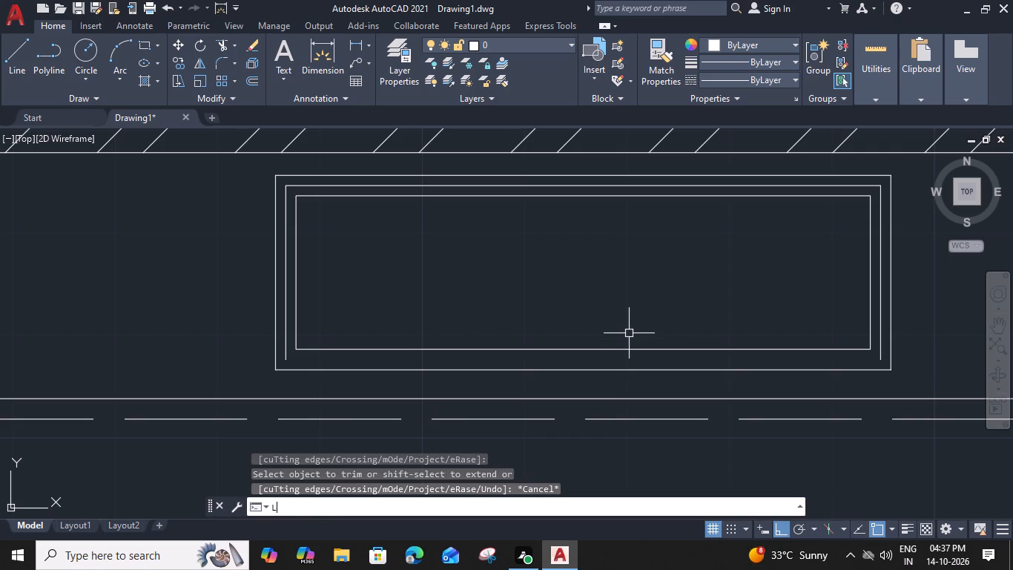
{"action": "left_click", "coordinate": [274, 370]}
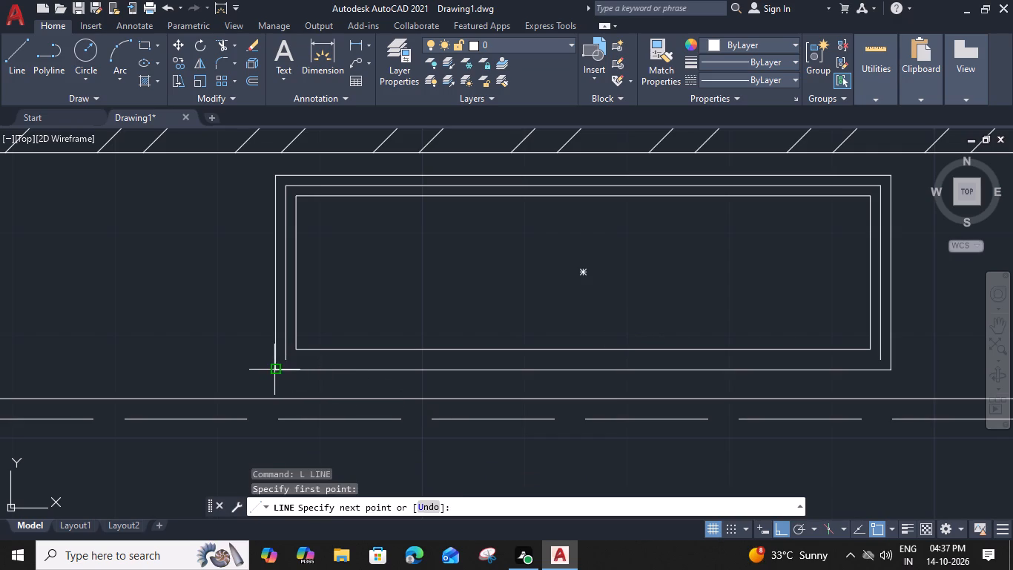
{"action": "left_click", "coordinate": [295, 352]}
{"action": "key", "text": "space"}
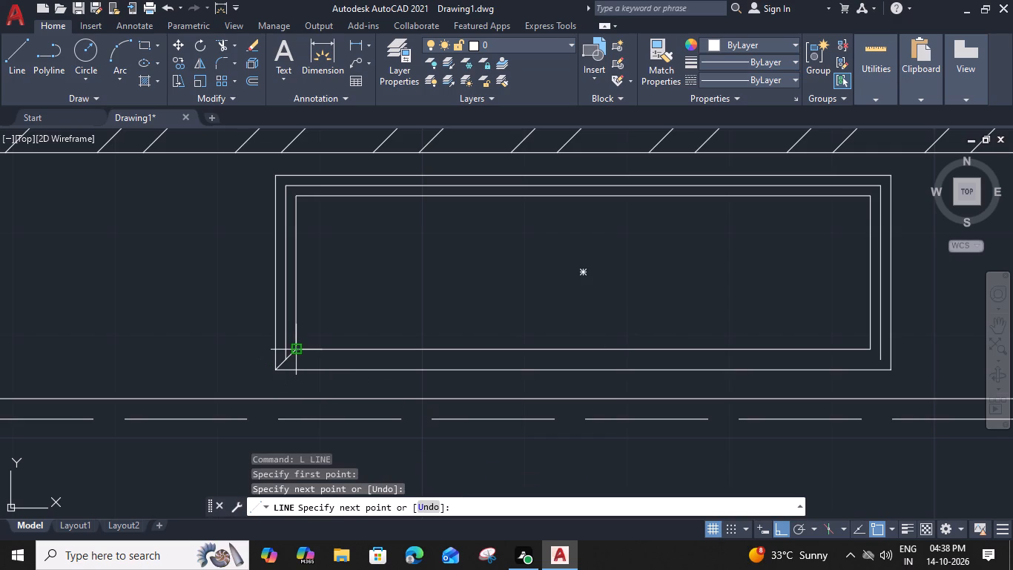
{"action": "middle_click_drag", "start_coordinate": [526, 318], "coordinate": [411, 297]}
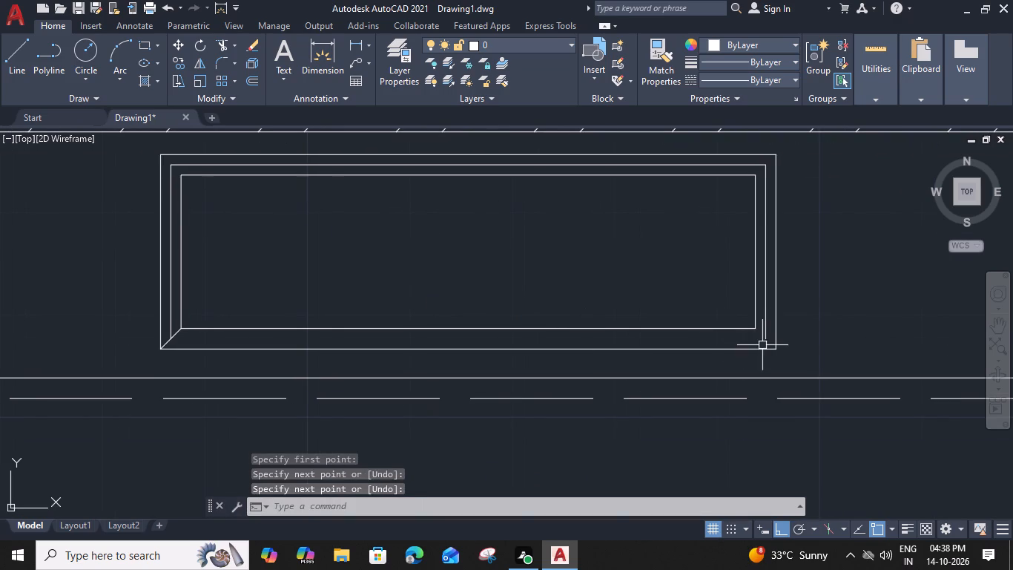
{"action": "key", "text": "space"}
{"action": "left_click", "coordinate": [777, 350]}
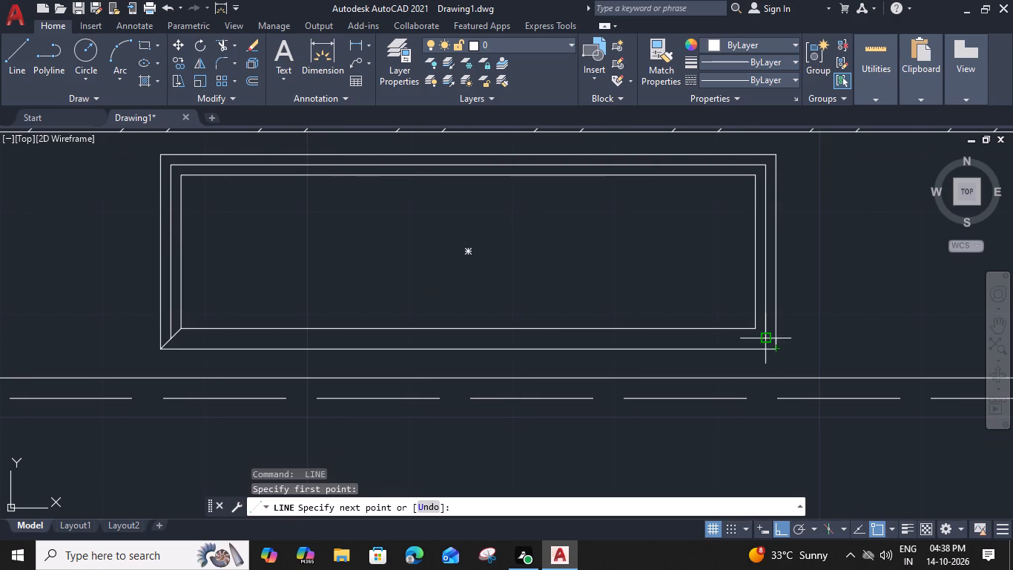
{"action": "left_click", "coordinate": [755, 327]}
{"action": "key", "text": "space"}
Draw a circle in the left part of the innermost rectangle of the counter fixture.
{"action": "middle_click_drag", "start_coordinate": [463, 293], "coordinate": [481, 297]}
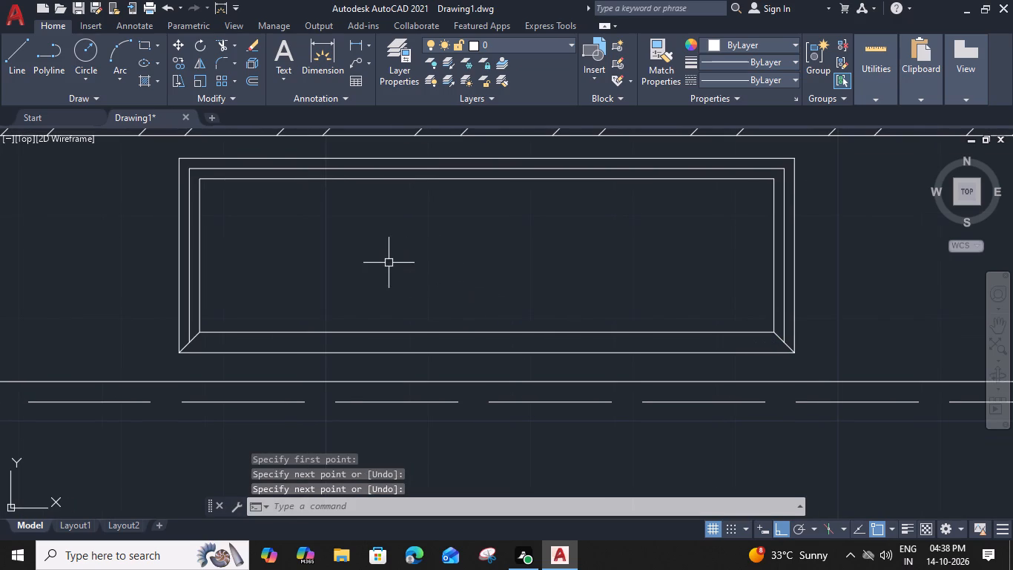
{"action": "type", "text": "C"}
{"action": "key", "text": "space"}
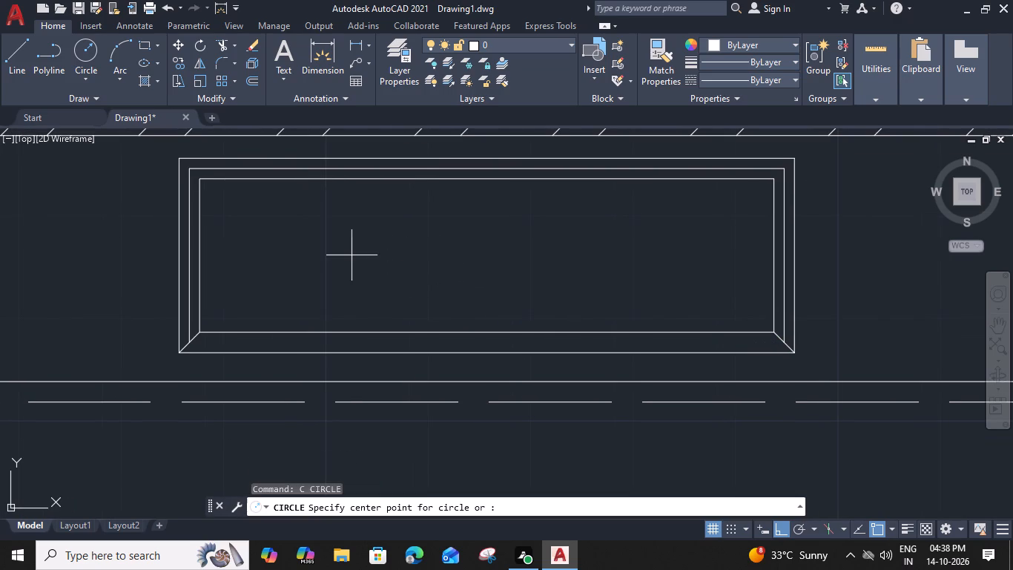
{"action": "left_click", "coordinate": [331, 246]}
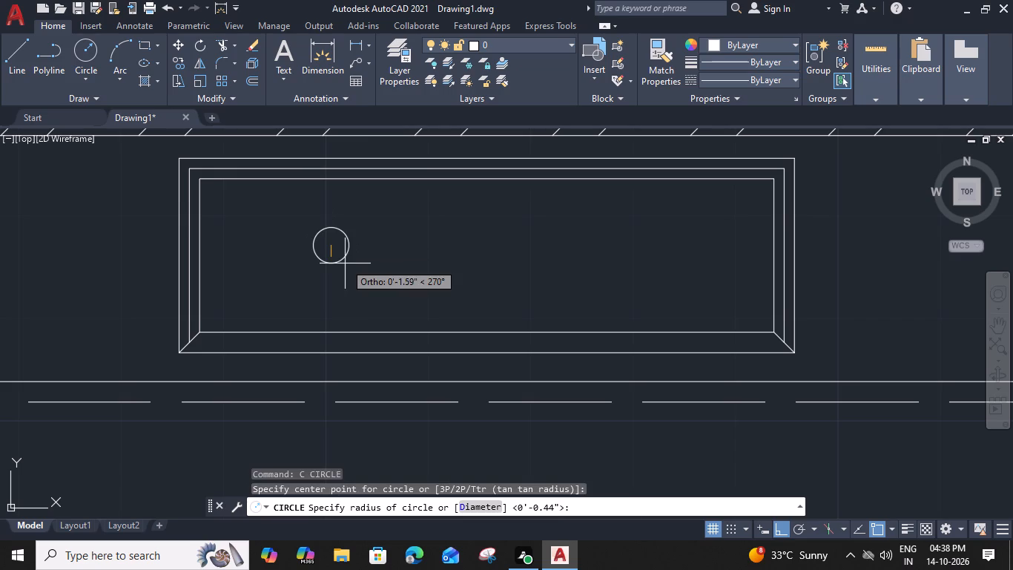
{"action": "left_click", "coordinate": [366, 295]}
Move the circle slightly straight down so it sits about midway between the innermost rectangle's upper and lower edges.
{"action": "left_click", "coordinate": [354, 292]}
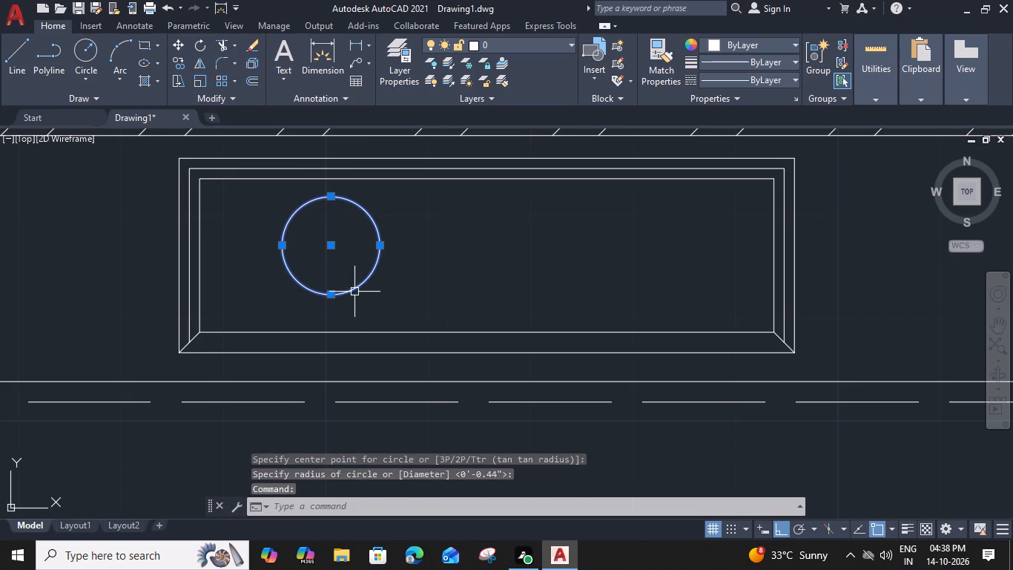
{"action": "type", "text": "M"}
{"action": "key", "text": "space"}
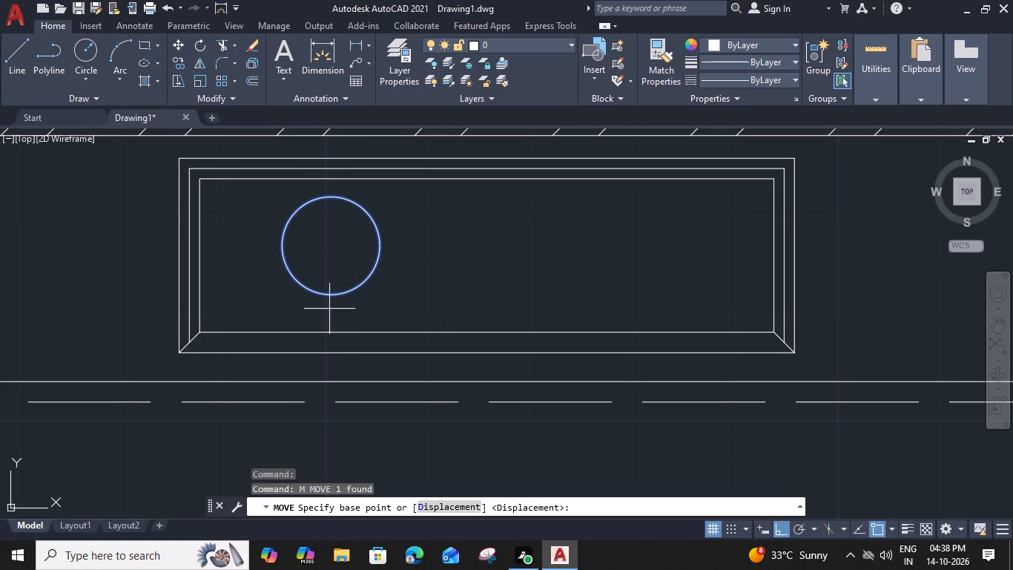
{"action": "left_click", "coordinate": [329, 298]}
{"action": "left_click", "coordinate": [330, 307]}
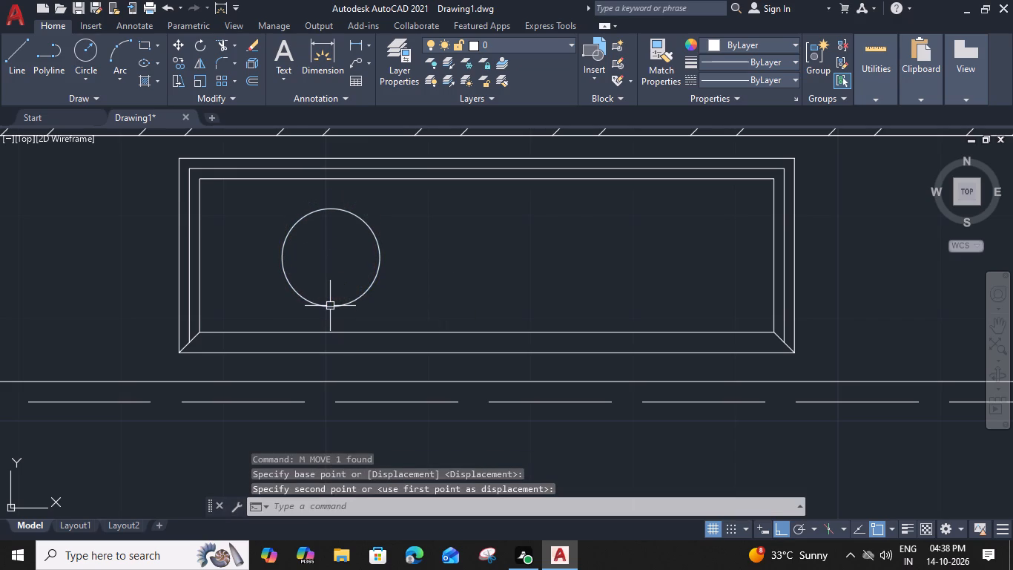
Offset the circle 1" outward once and 1" inward three times in succession to form five concentric circles.
{"action": "left_click", "coordinate": [330, 306]}
{"action": "left_click", "coordinate": [353, 303]}
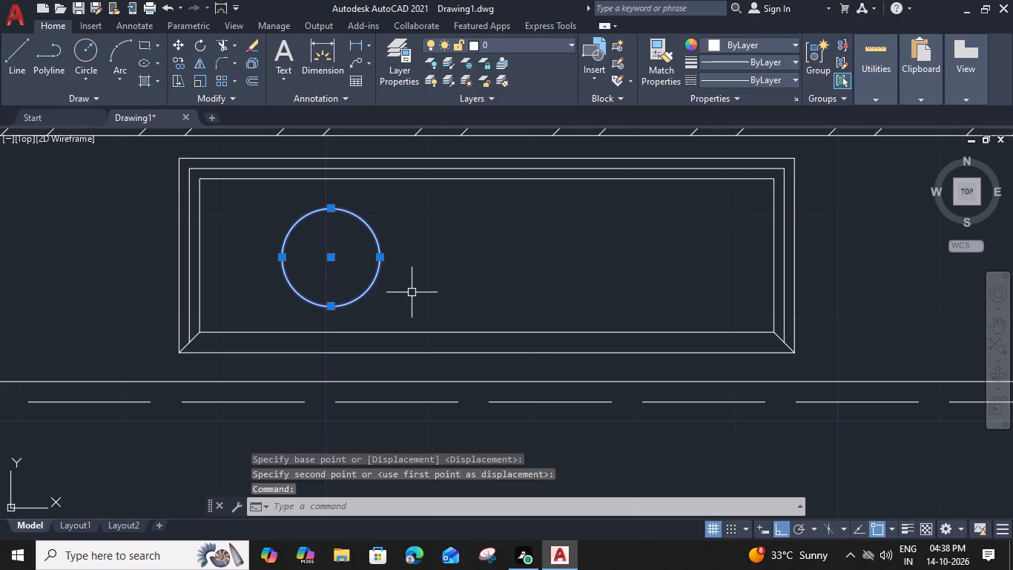
{"action": "type", "text": "O"}
{"action": "key", "text": "space"}
{"action": "type", "text": "1\""}
{"action": "key", "text": "Return"}
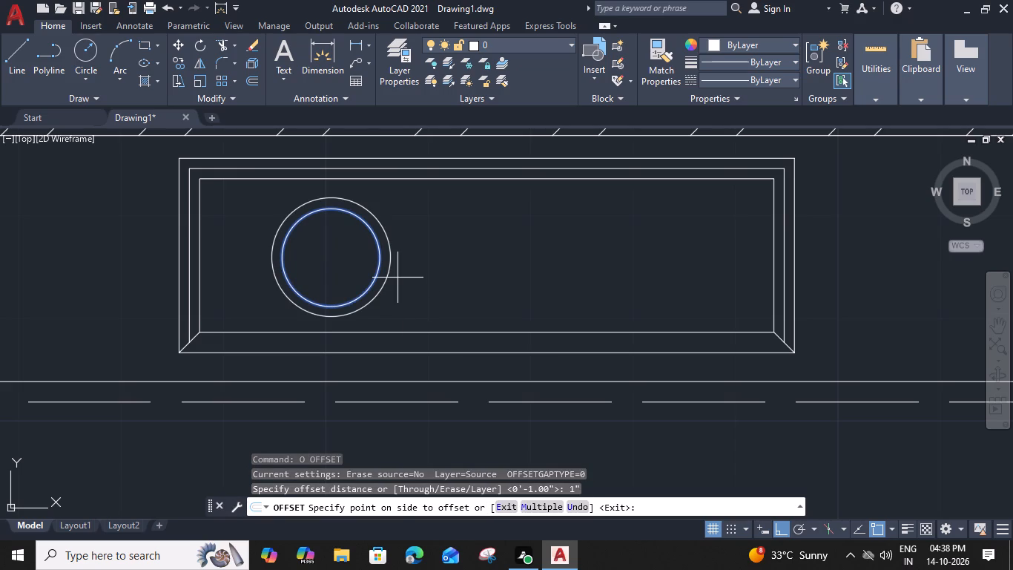
{"action": "left_click", "coordinate": [408, 302]}
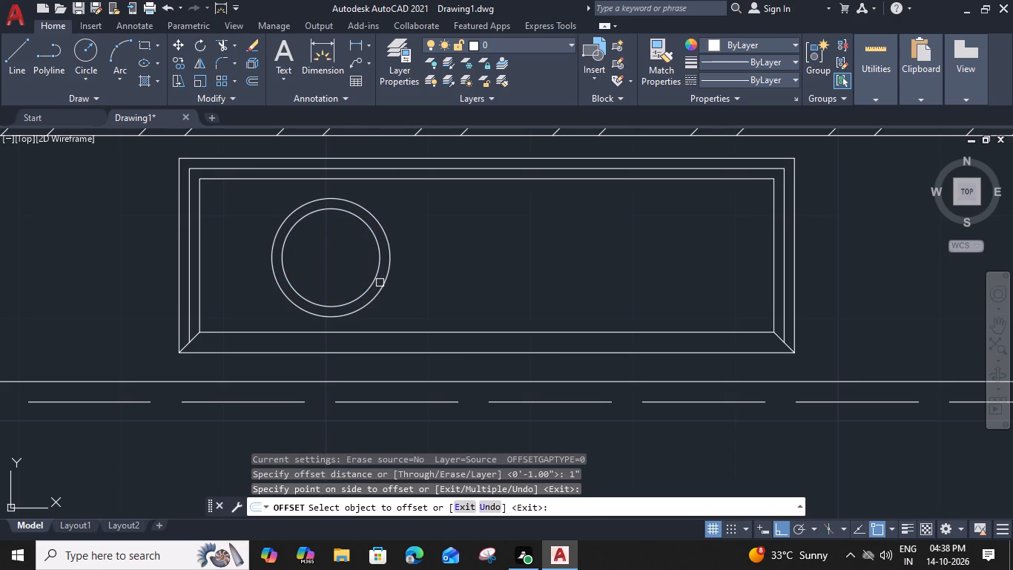
{"action": "left_click", "coordinate": [374, 282]}
{"action": "left_click", "coordinate": [358, 272]}
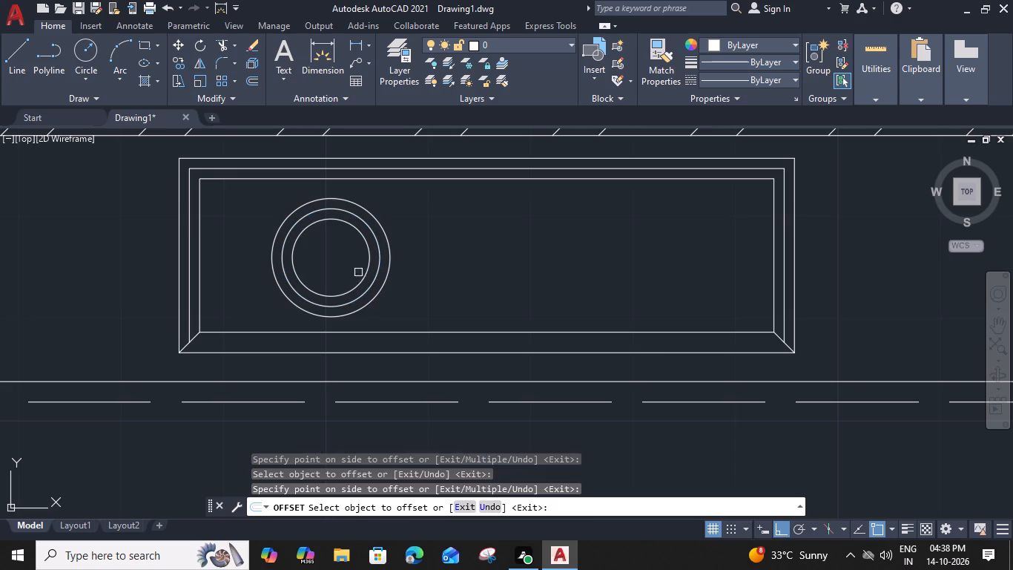
{"action": "left_click", "coordinate": [363, 275]}
{"action": "left_click", "coordinate": [337, 270]}
{"action": "left_click", "coordinate": [348, 277]}
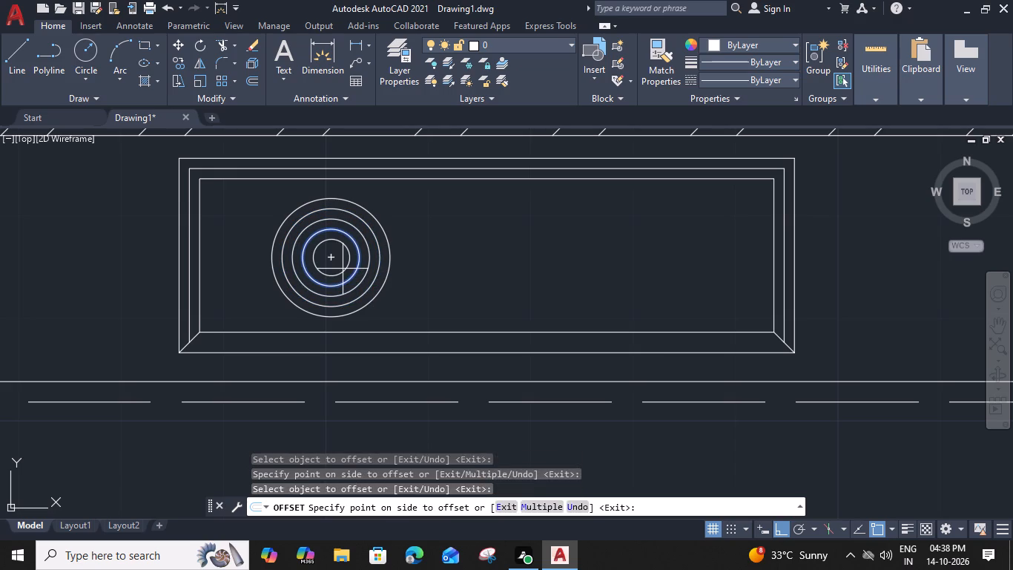
{"action": "left_click", "coordinate": [343, 269]}
{"action": "key", "text": "Escape"}
Erase the middle one of the five concentric circles.
{"action": "left_click", "coordinate": [366, 275]}
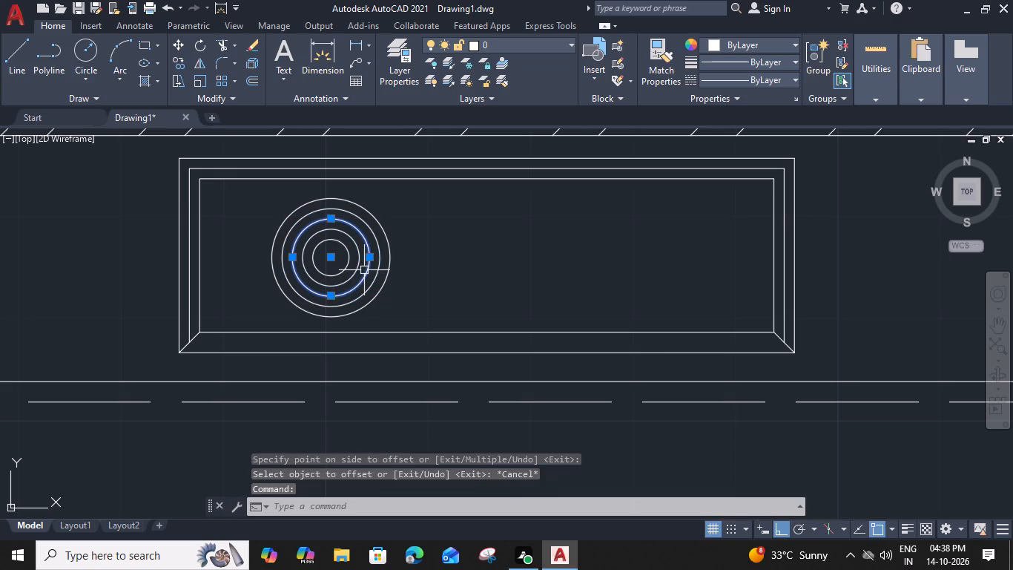
{"action": "key", "text": "Delete"}
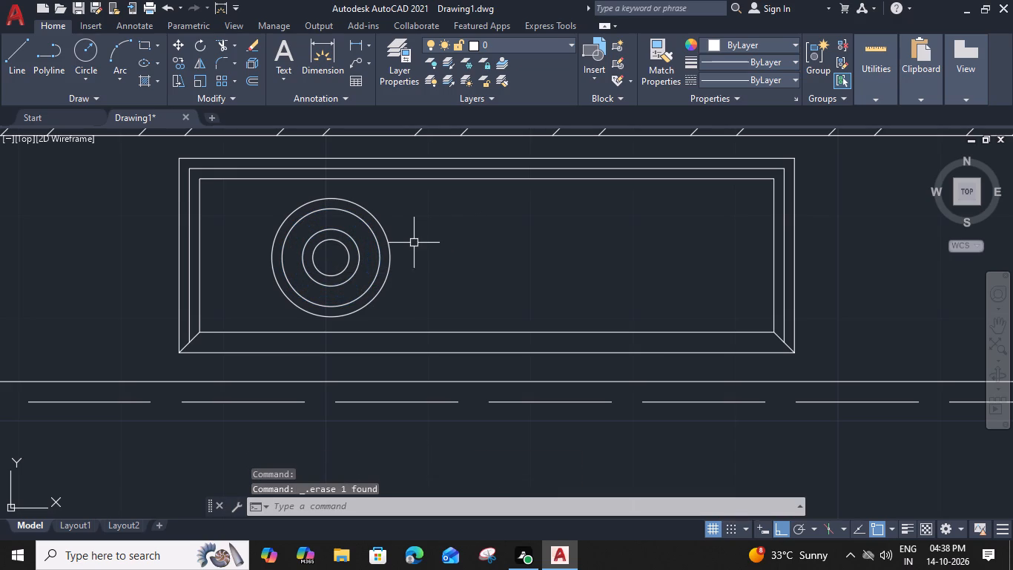
Draw a vertical and a horizontal diameter line across the outermost circle, from quadrant to quadrant.
{"action": "key", "text": "l"}
{"action": "key", "text": "space"}
{"action": "left_click", "coordinate": [332, 198]}
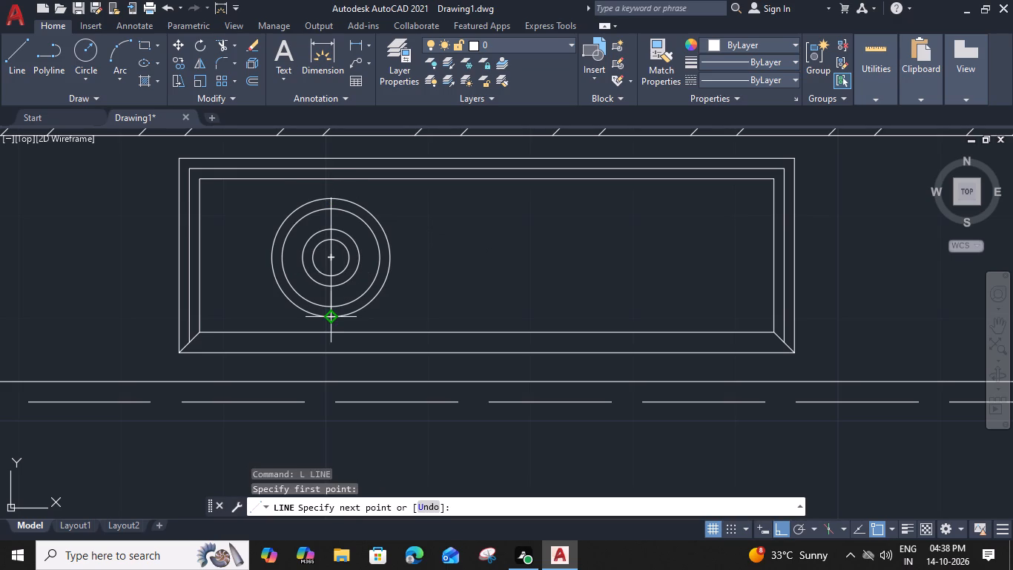
{"action": "left_click", "coordinate": [329, 316]}
{"action": "key", "text": "Escape"}
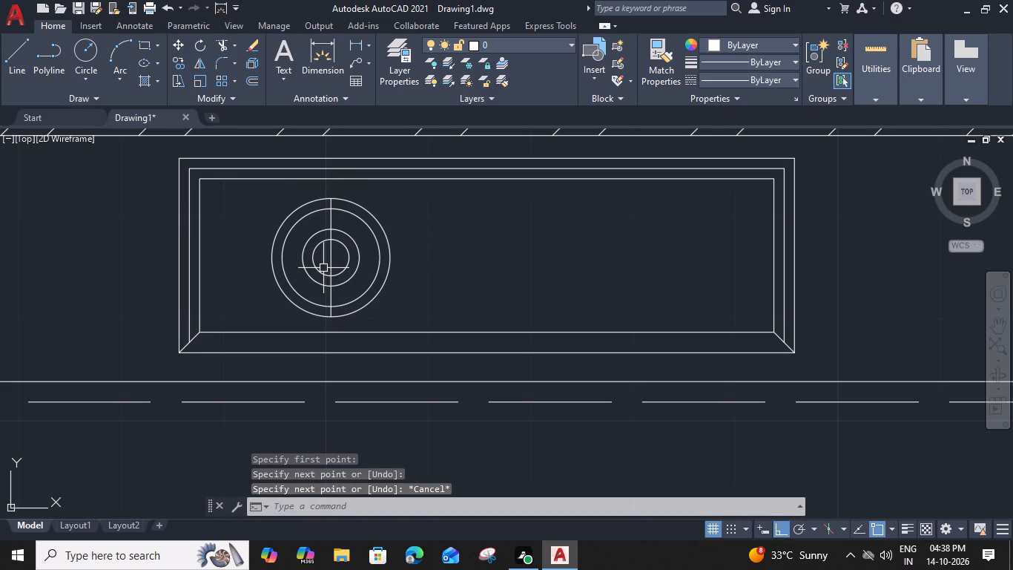
{"action": "key", "text": "l"}
{"action": "key", "text": "space"}
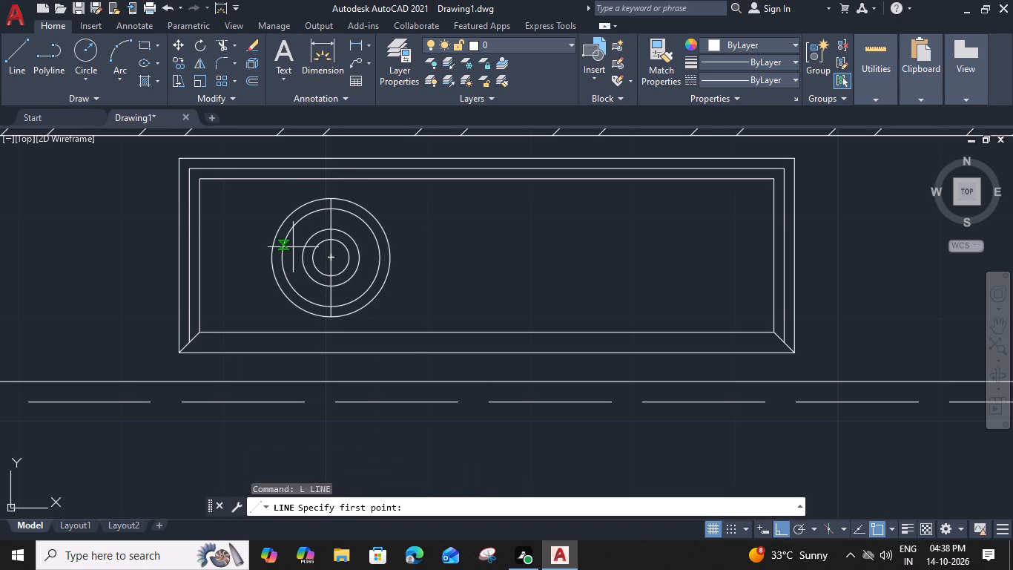
{"action": "left_click", "coordinate": [268, 258]}
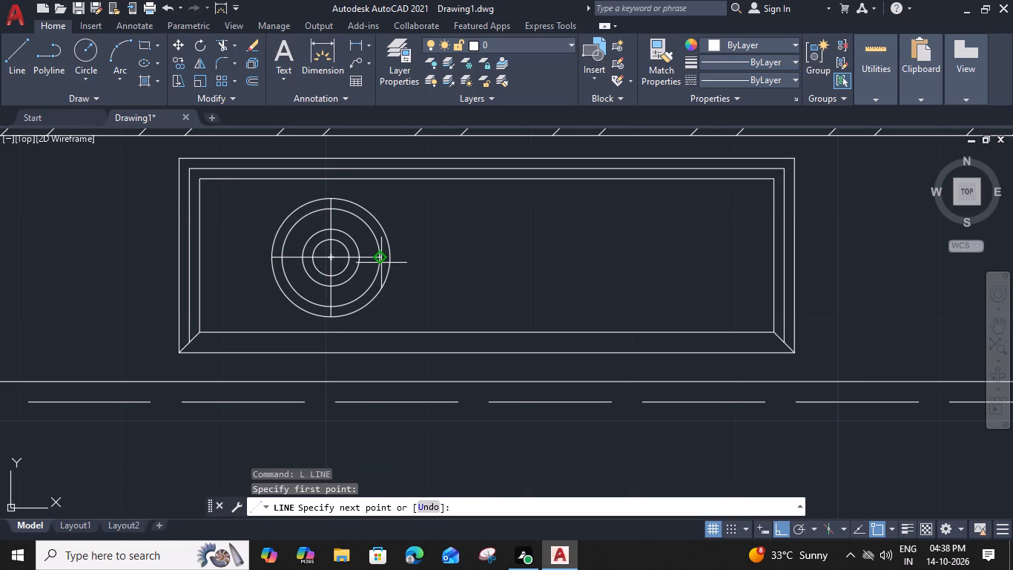
{"action": "left_click", "coordinate": [390, 258]}
{"action": "key", "text": "Escape"}
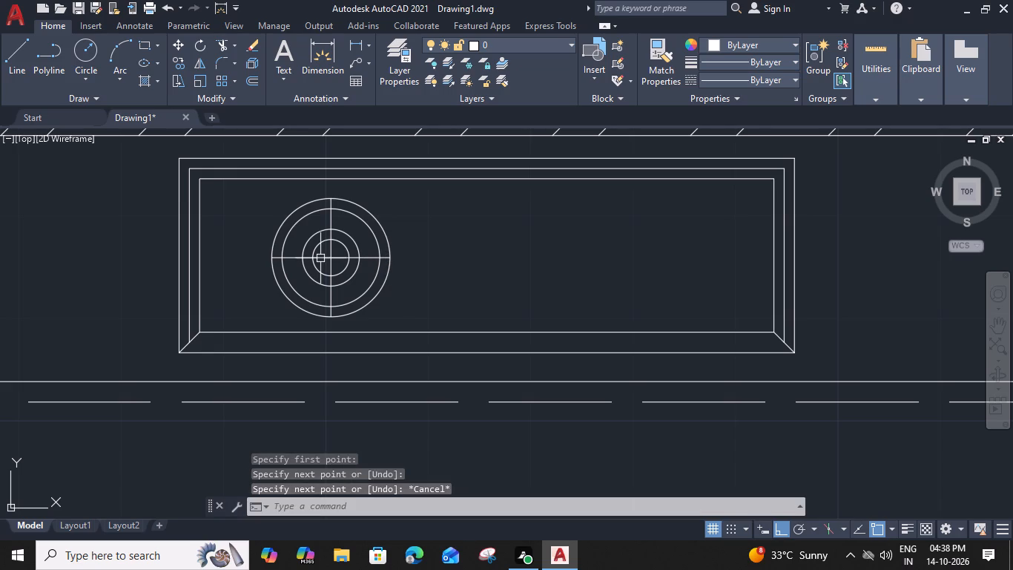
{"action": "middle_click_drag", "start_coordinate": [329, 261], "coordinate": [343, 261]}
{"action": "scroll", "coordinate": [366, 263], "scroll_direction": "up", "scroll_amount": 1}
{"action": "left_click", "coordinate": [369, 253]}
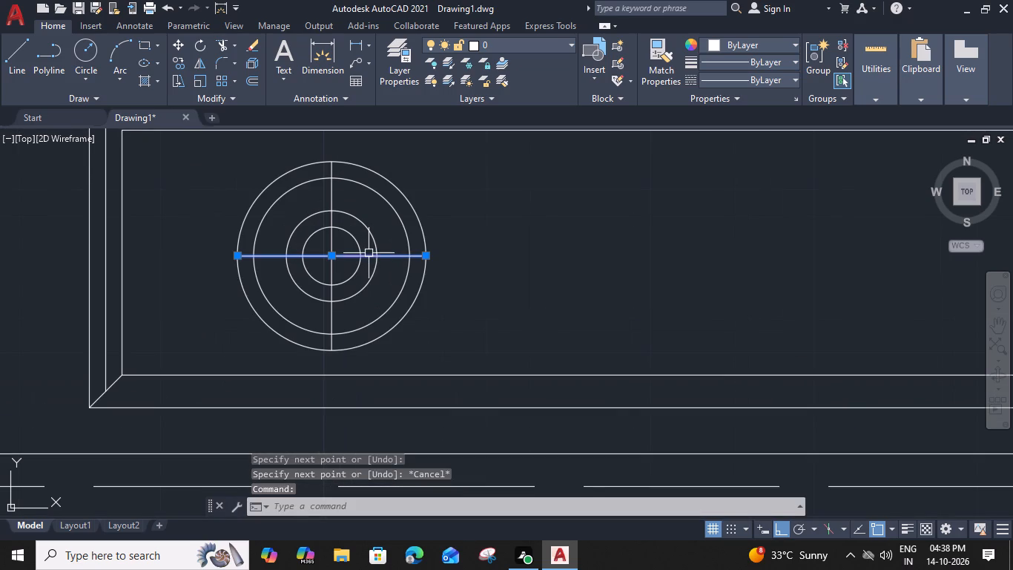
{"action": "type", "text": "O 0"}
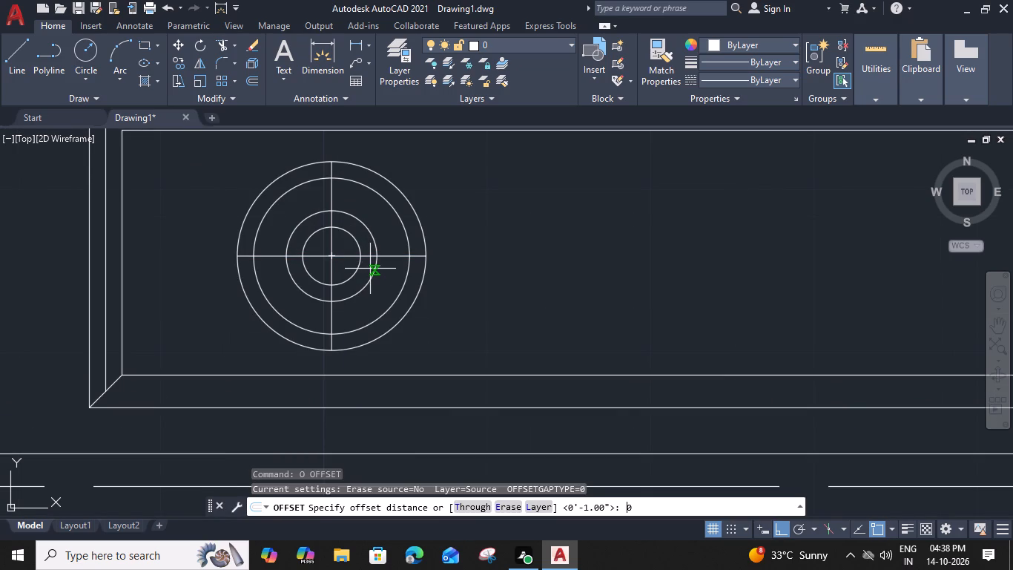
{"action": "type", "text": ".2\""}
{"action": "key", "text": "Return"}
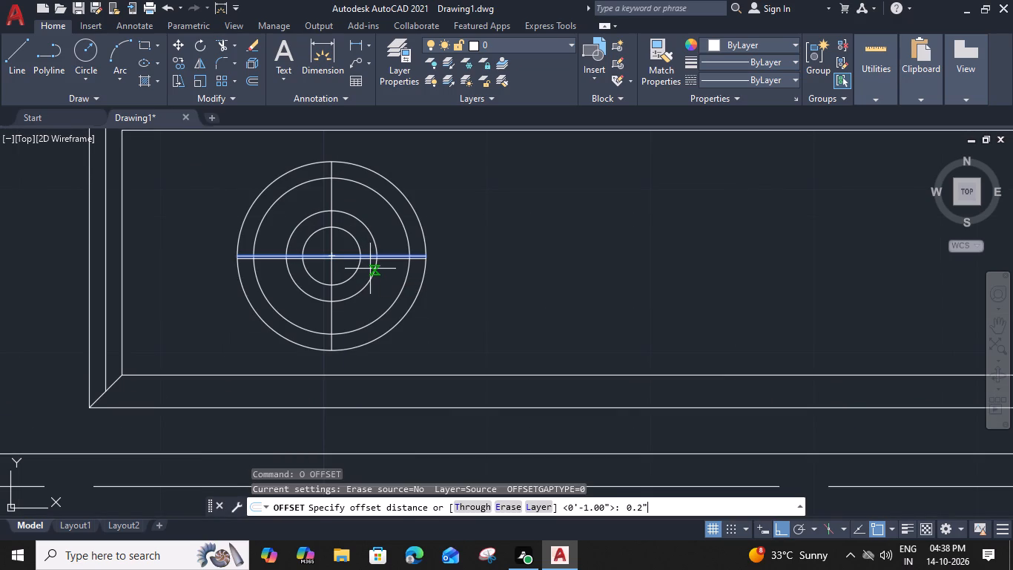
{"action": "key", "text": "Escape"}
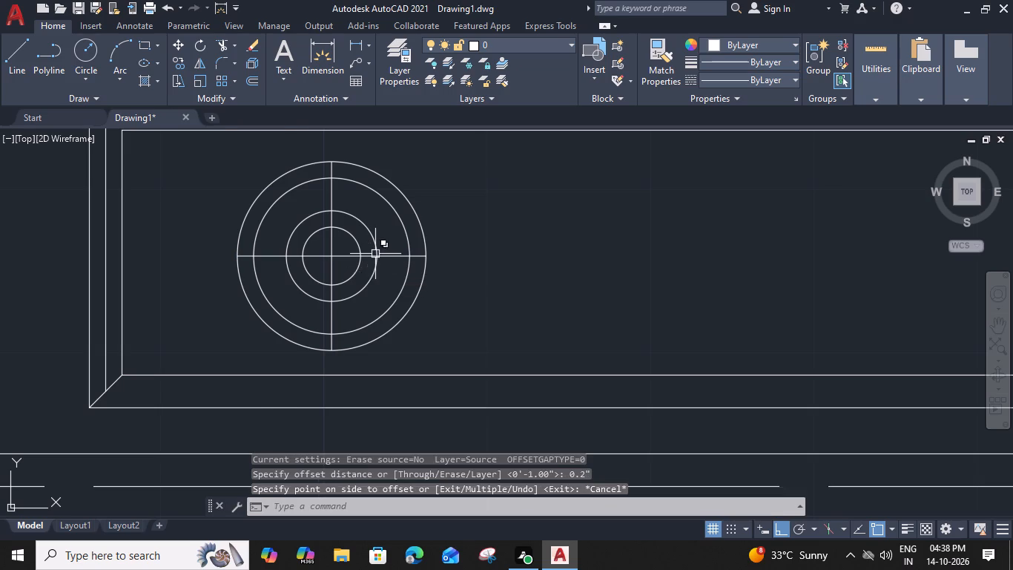
Offset the horizontal and vertical diameter lines 0.5" to both sides.
{"action": "scroll", "coordinate": [375, 254], "scroll_direction": "up", "scroll_amount": 1}
{"action": "left_click", "coordinate": [366, 256]}
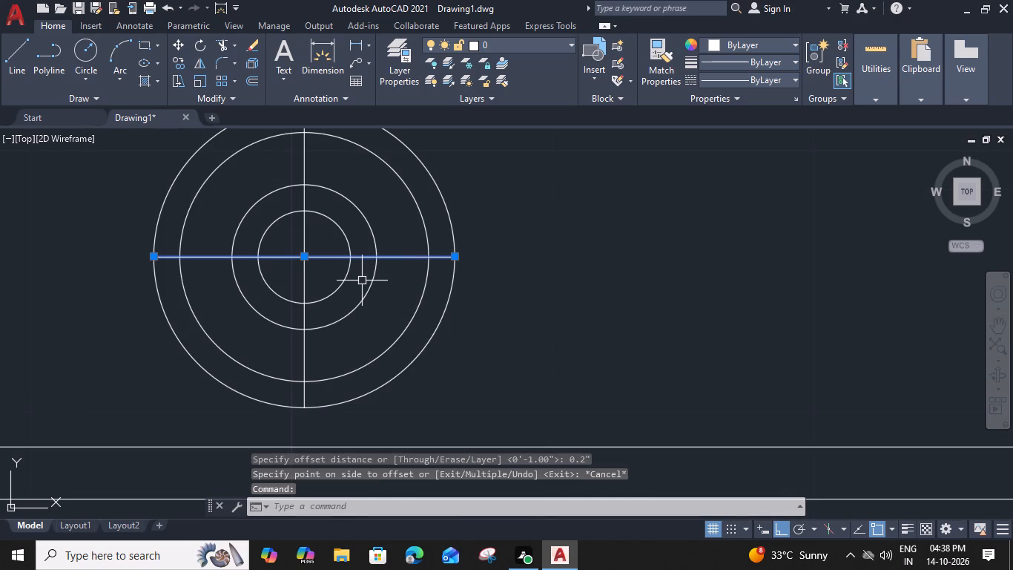
{"action": "type", "text": "O 0.5\""}
{"action": "key", "text": "Return"}
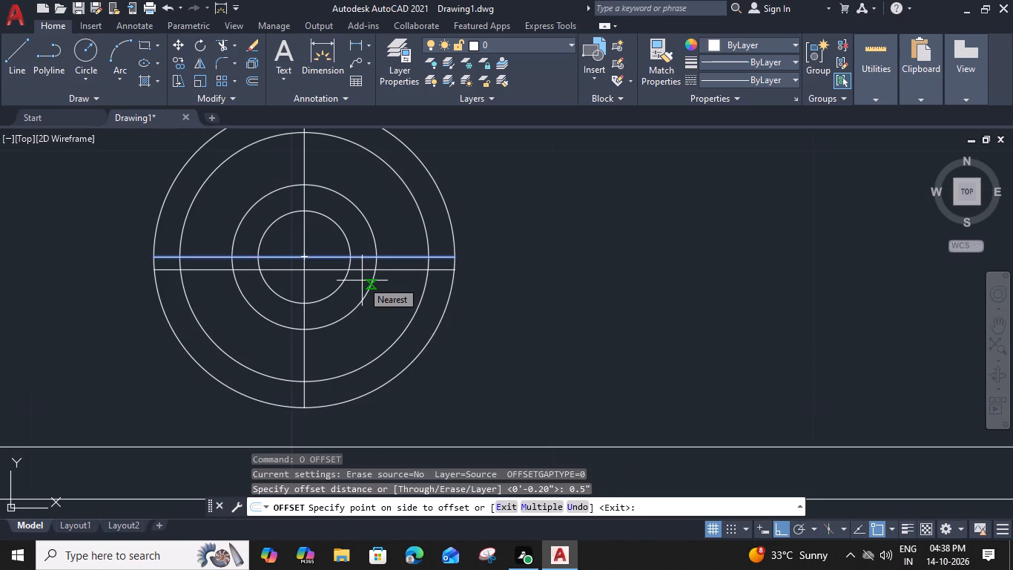
{"action": "left_click", "coordinate": [365, 292]}
{"action": "left_click", "coordinate": [368, 256]}
{"action": "left_click", "coordinate": [368, 240]}
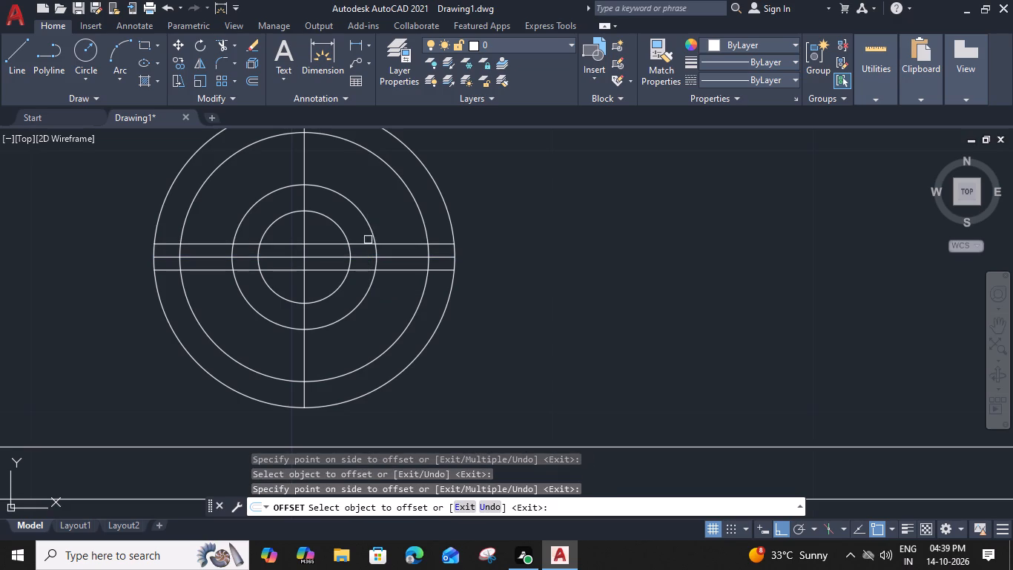
{"action": "left_click", "coordinate": [306, 249]}
{"action": "left_click", "coordinate": [265, 252]}
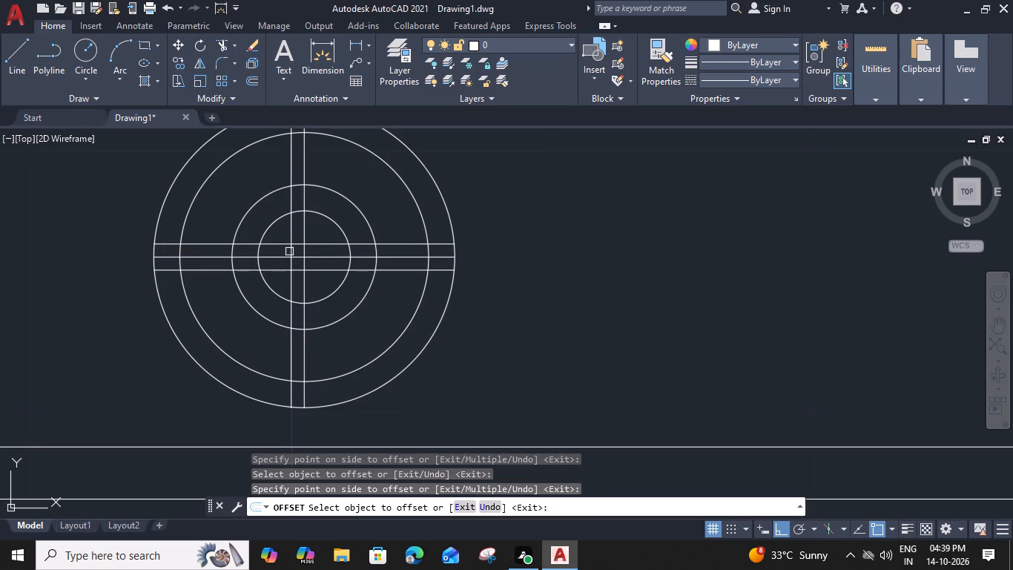
{"action": "left_click", "coordinate": [305, 249]}
{"action": "left_click", "coordinate": [352, 258]}
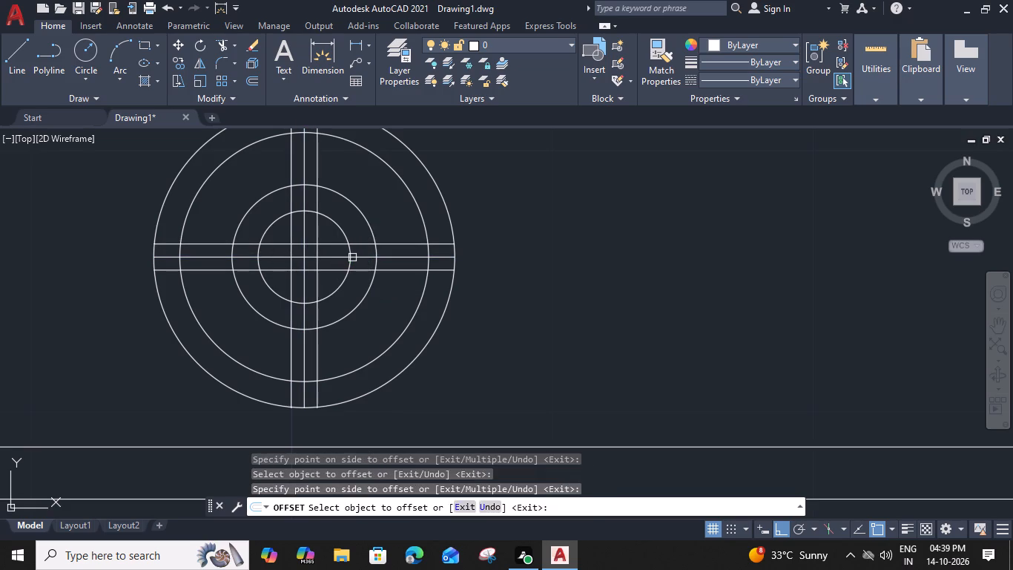
{"action": "key", "text": "Escape"}
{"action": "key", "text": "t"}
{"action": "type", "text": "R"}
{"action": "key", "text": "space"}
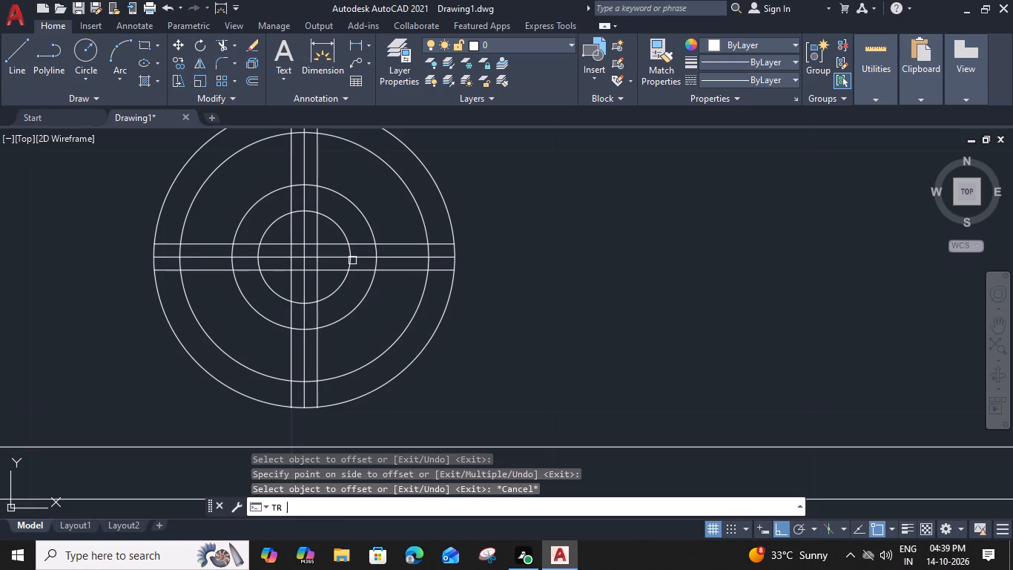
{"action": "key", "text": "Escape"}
Erase the original horizontal and vertical centre lines, leaving only the offset pairs across the circles.
{"action": "left_click", "coordinate": [338, 260]}
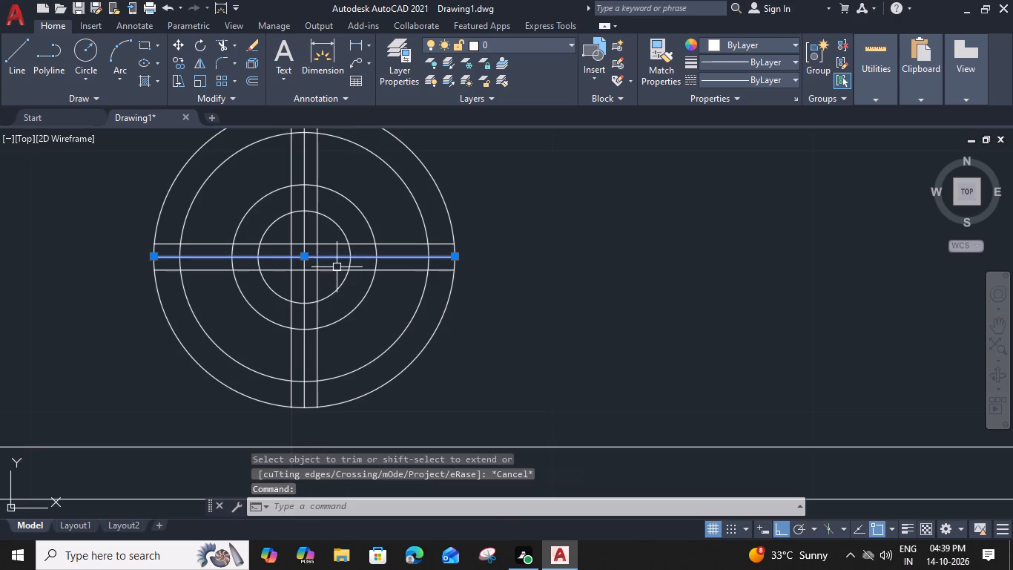
{"action": "key", "text": "Delete"}
{"action": "left_click", "coordinate": [304, 259]}
{"action": "key", "text": "Delete"}
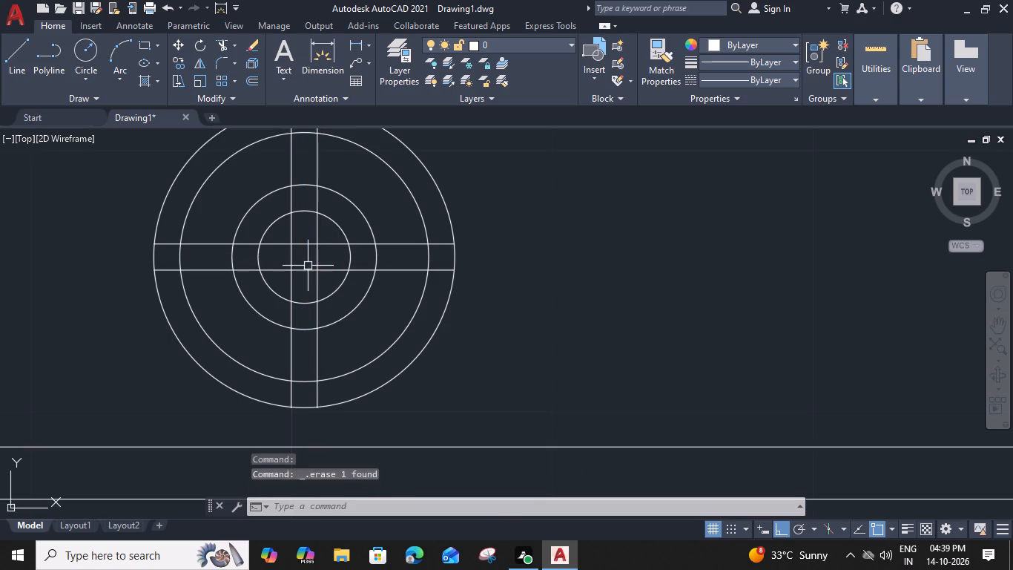
Trim the three inner circles of the burner where they cross the horizontal bar, on both sides of the centre.
{"action": "middle_click_drag", "start_coordinate": [380, 263], "coordinate": [424, 264]}
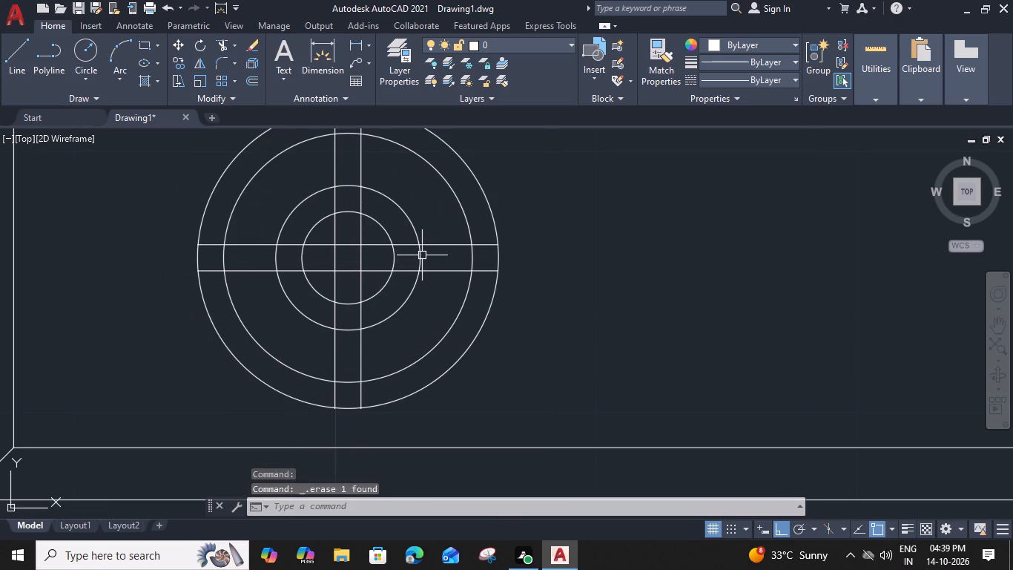
{"action": "type", "text": "TR"}
{"action": "key", "text": "space"}
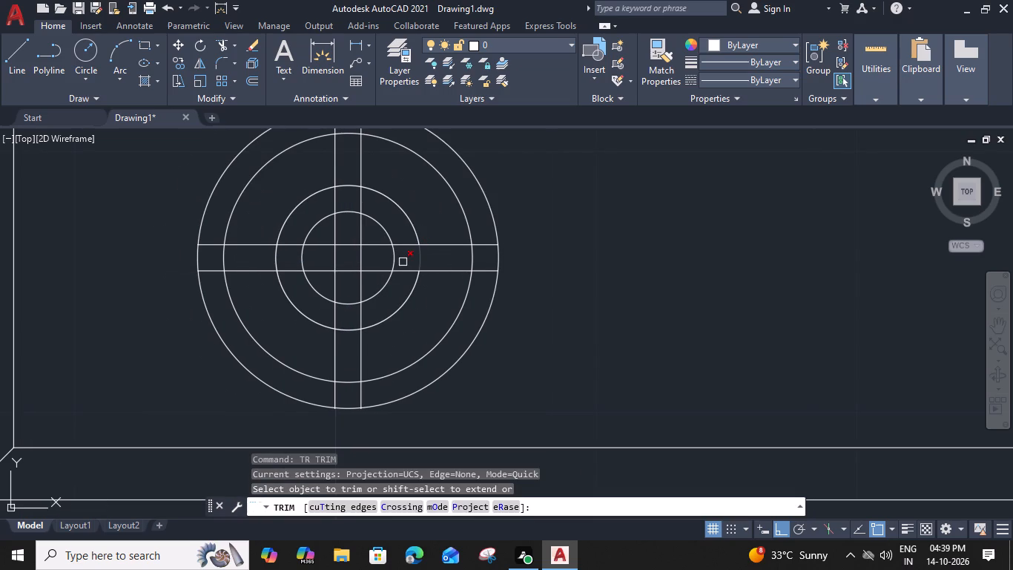
{"action": "left_click", "coordinate": [397, 259]}
{"action": "left_click", "coordinate": [423, 262]}
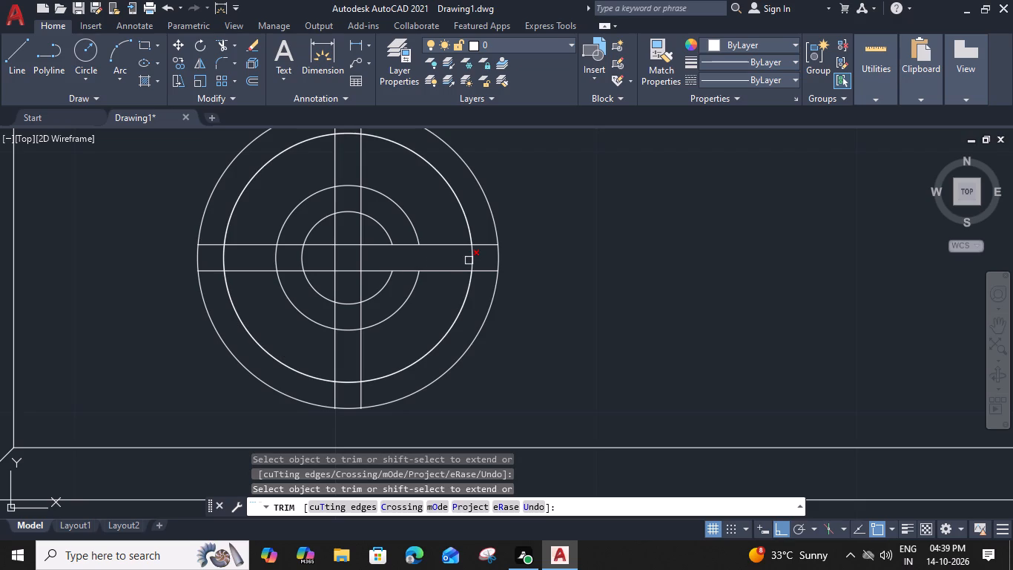
{"action": "left_click", "coordinate": [472, 261]}
{"action": "left_click", "coordinate": [315, 258]}
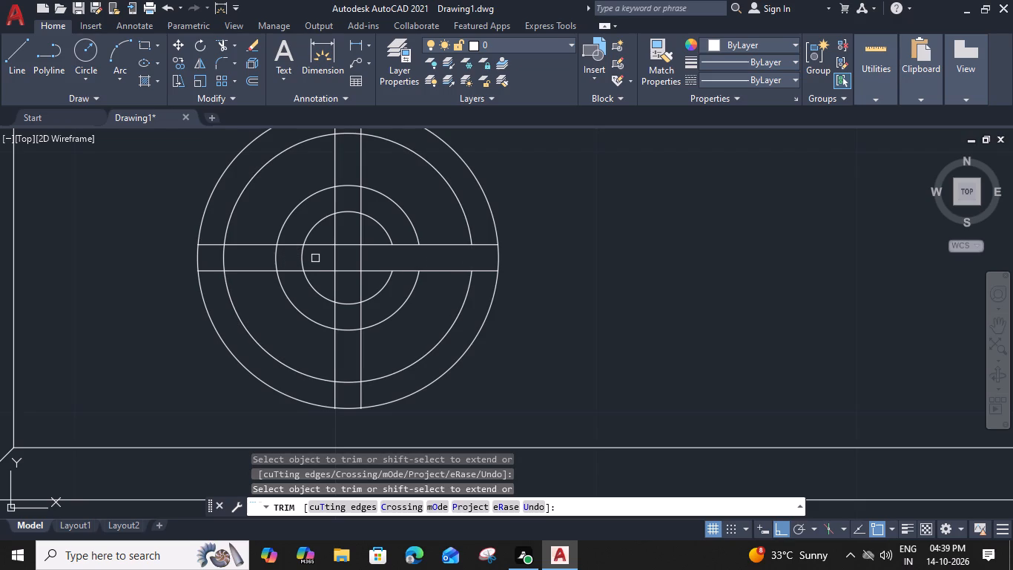
{"action": "left_click", "coordinate": [220, 256]}
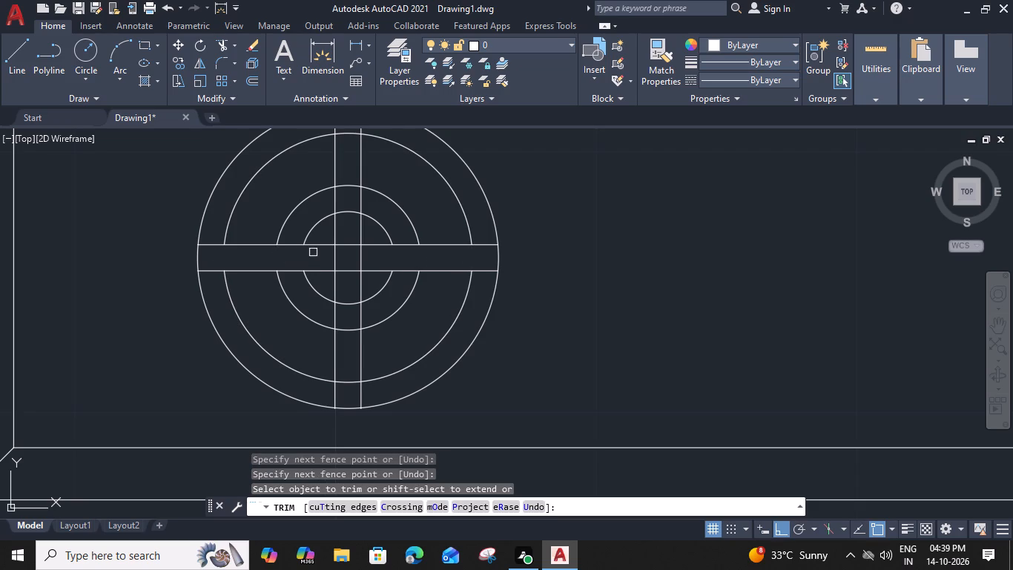
Trim the three inner circles of the burner where they cross the vertical bar, above and below the centre.
{"action": "left_click", "coordinate": [347, 226]}
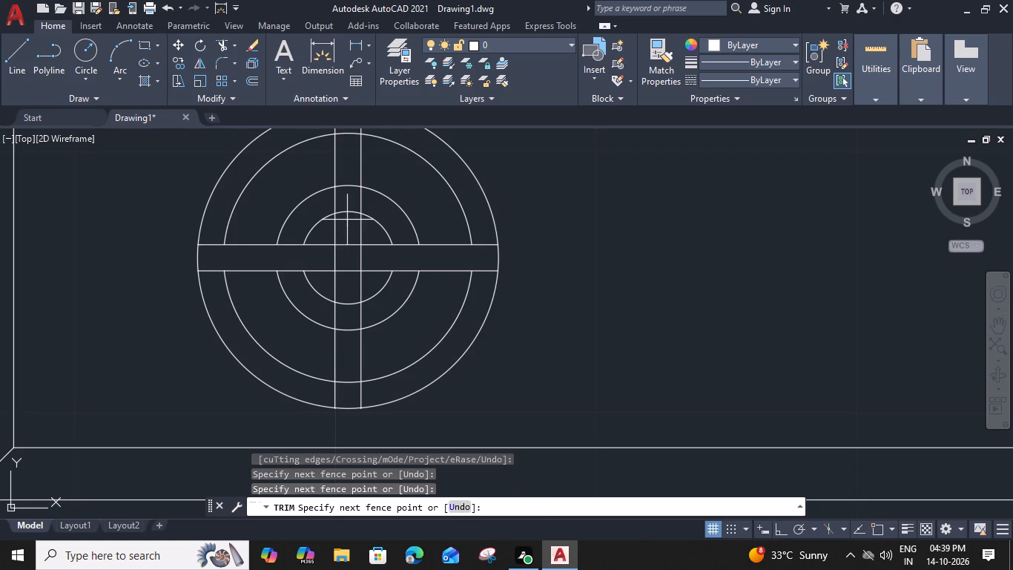
{"action": "left_click", "coordinate": [347, 127]}
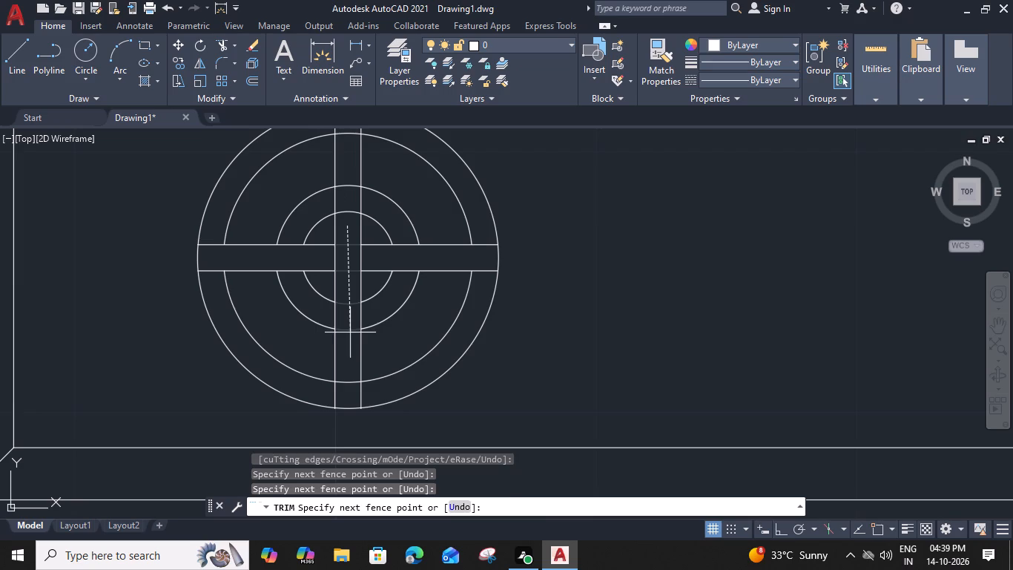
{"action": "left_click", "coordinate": [354, 168]}
{"action": "middle_click_drag", "start_coordinate": [354, 168], "coordinate": [357, 187]}
{"action": "left_click", "coordinate": [348, 147]}
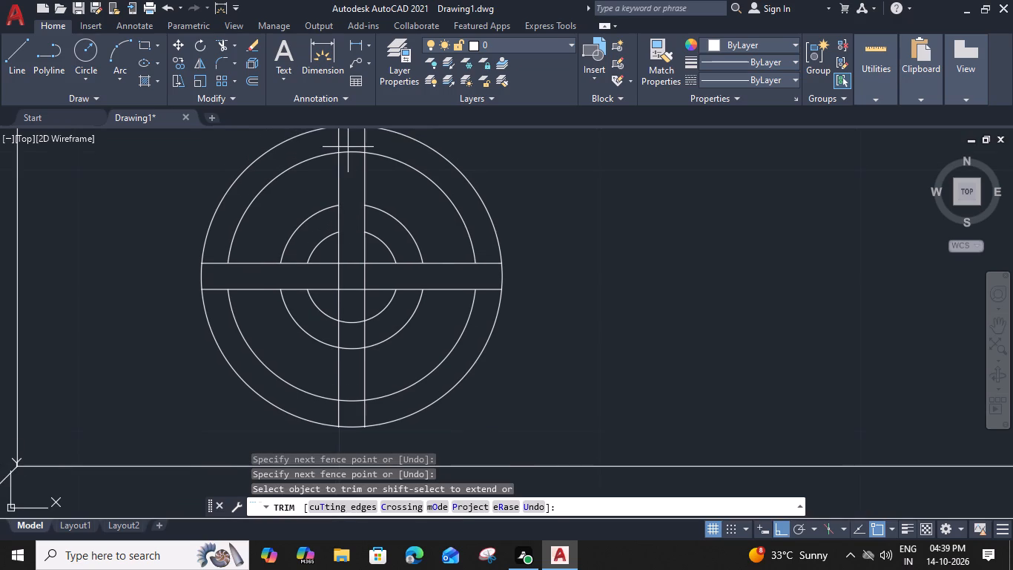
{"action": "left_click", "coordinate": [352, 167]}
{"action": "left_click", "coordinate": [352, 312]}
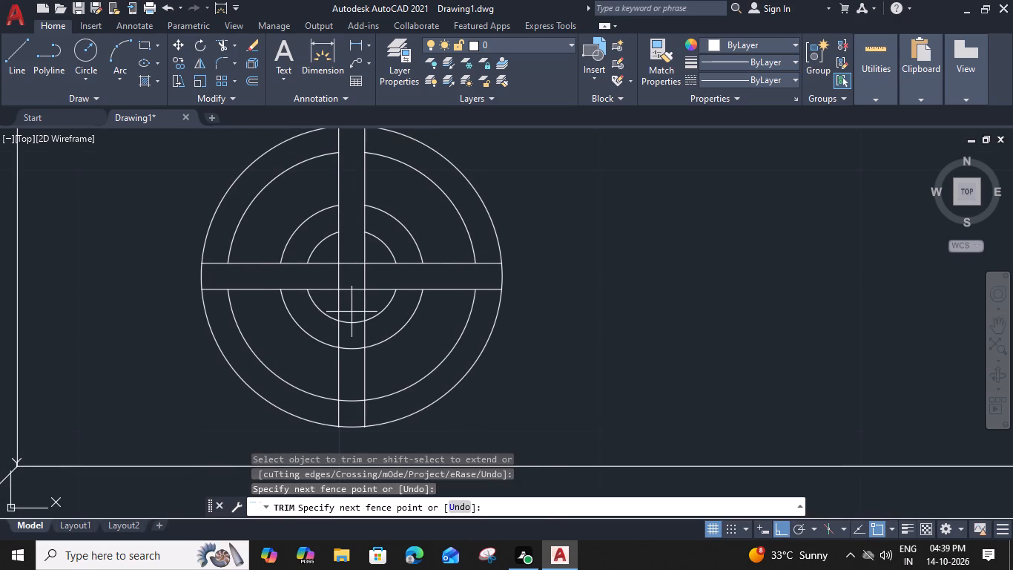
{"action": "left_click", "coordinate": [354, 412]}
{"action": "key", "text": "Escape"}
Group all the circles, arcs and bar lines of the burner into one object.
{"action": "scroll", "coordinate": [354, 379], "scroll_direction": "down", "scroll_amount": 2}
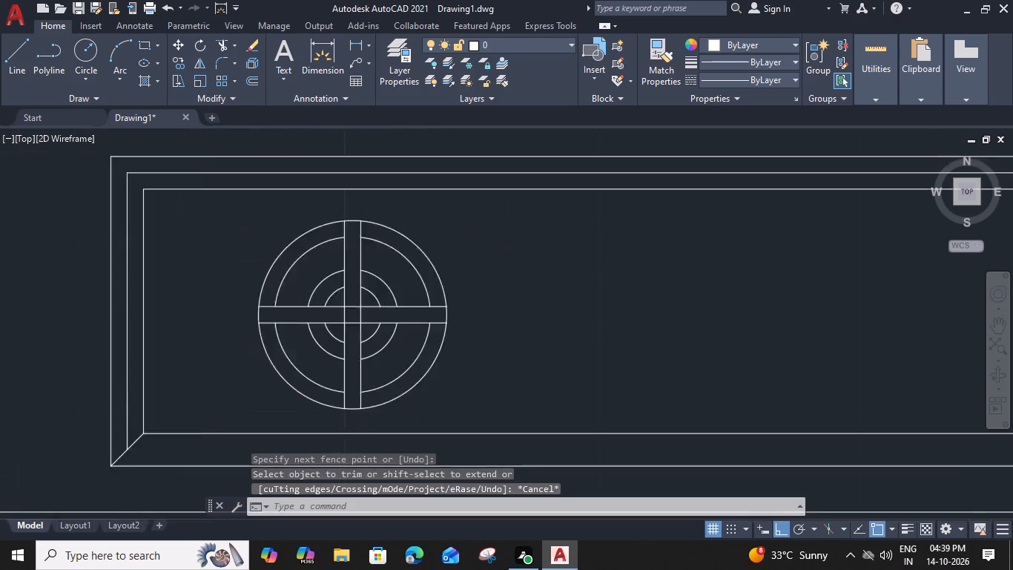
{"action": "left_click_drag", "start_coordinate": [455, 273], "coordinate": [451, 280]}
{"action": "left_click", "coordinate": [274, 410]}
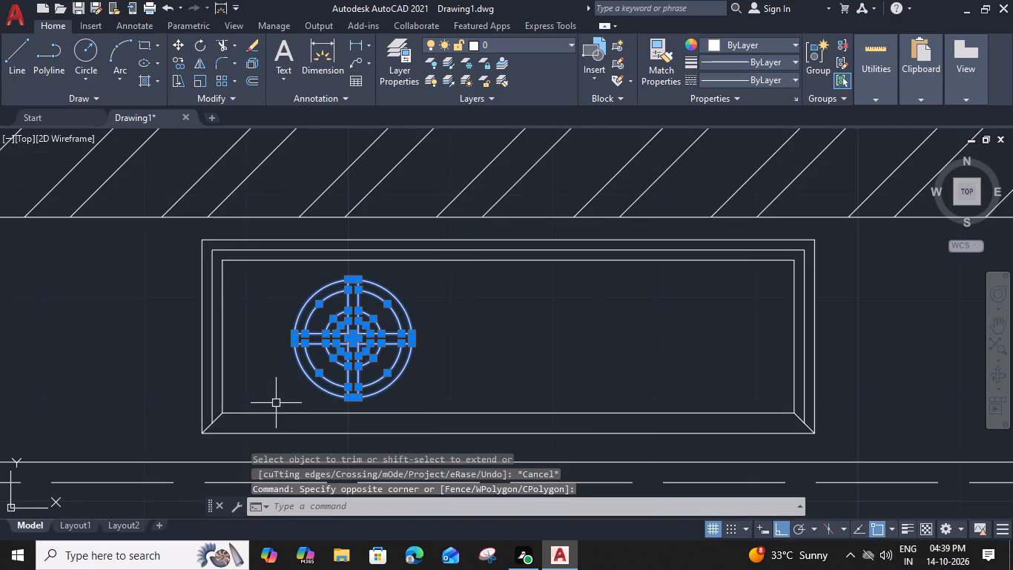
{"action": "key", "text": "g"}
{"action": "key", "text": "space"}
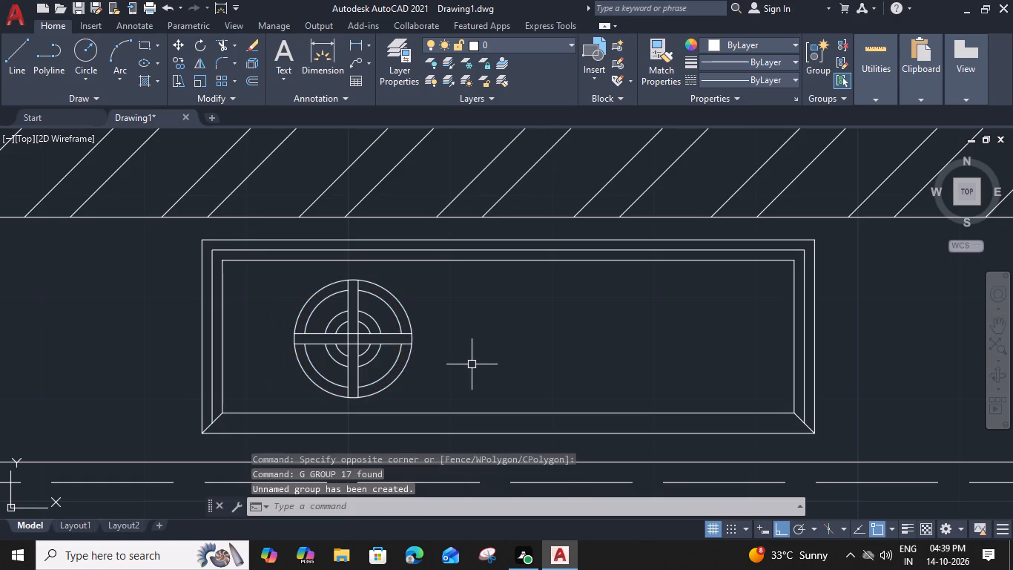
Mirror the burner group about the hob's vertical centreline, keeping the original.
{"action": "middle_click_drag", "start_coordinate": [459, 352], "coordinate": [413, 323]}
{"action": "left_click", "coordinate": [357, 313]}
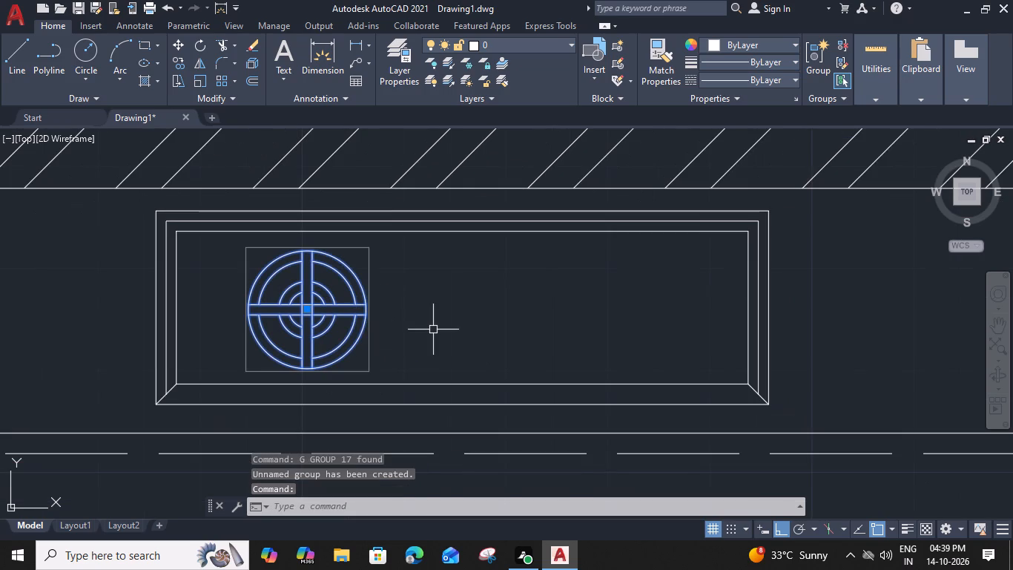
{"action": "type", "text": "MI"}
{"action": "key", "text": "space"}
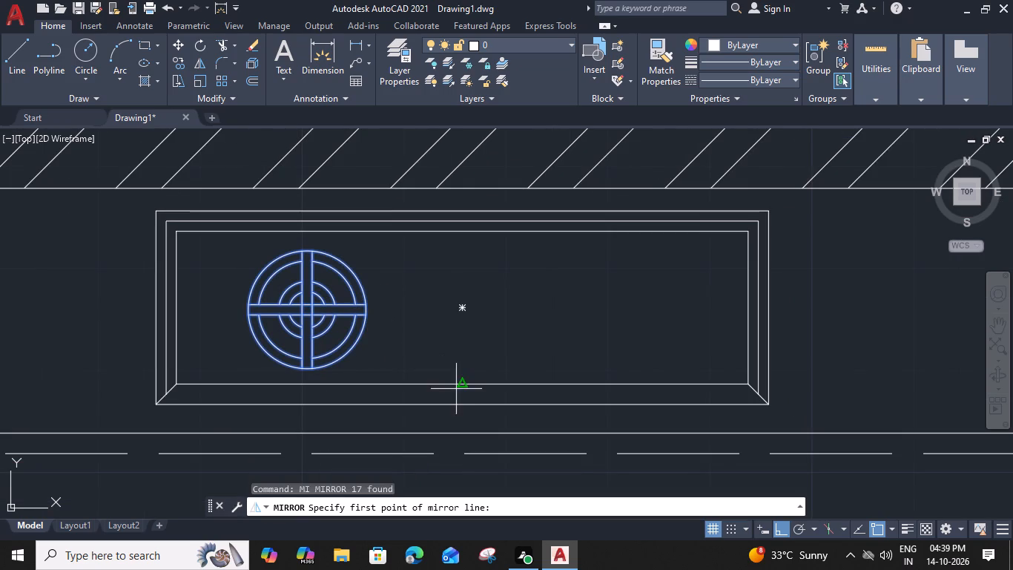
{"action": "left_click", "coordinate": [461, 384]}
{"action": "left_click", "coordinate": [461, 233]}
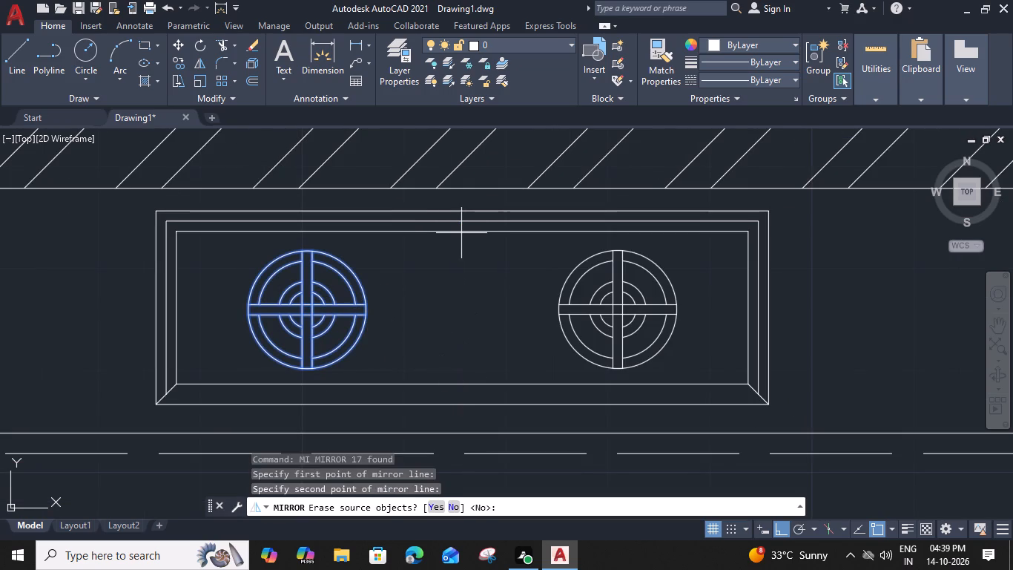
{"action": "key", "text": "space"}
Draw a knob circle with a radius of about 0.75" on the hob's lower border strip, centred below the left burner.
{"action": "middle_click_drag", "start_coordinate": [372, 404], "coordinate": [403, 376]}
{"action": "scroll", "coordinate": [332, 364], "scroll_direction": "up", "scroll_amount": 1}
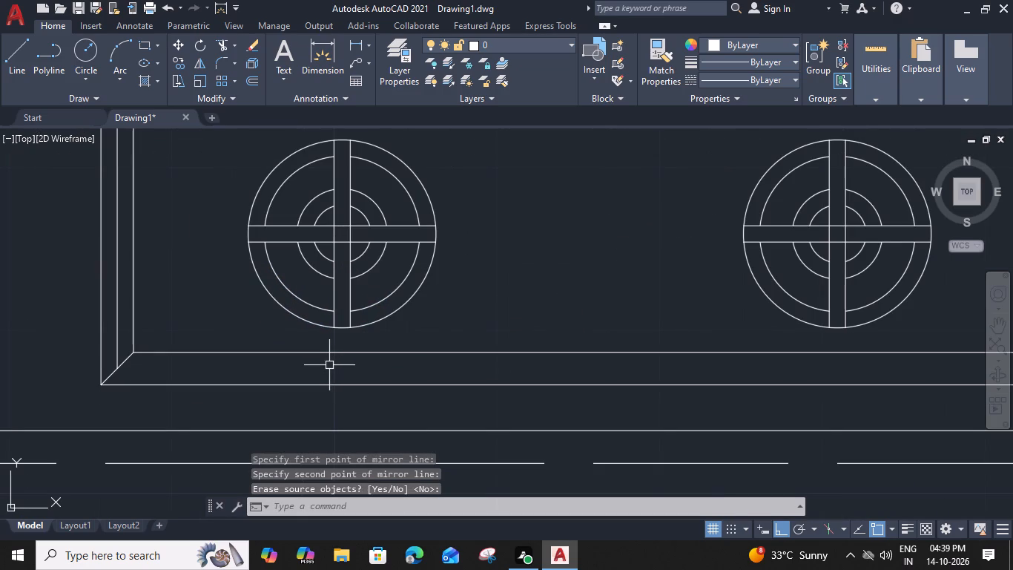
{"action": "type", "text": "C"}
{"action": "key", "text": "space"}
{"action": "scroll", "coordinate": [329, 365], "scroll_direction": "up", "scroll_amount": 1}
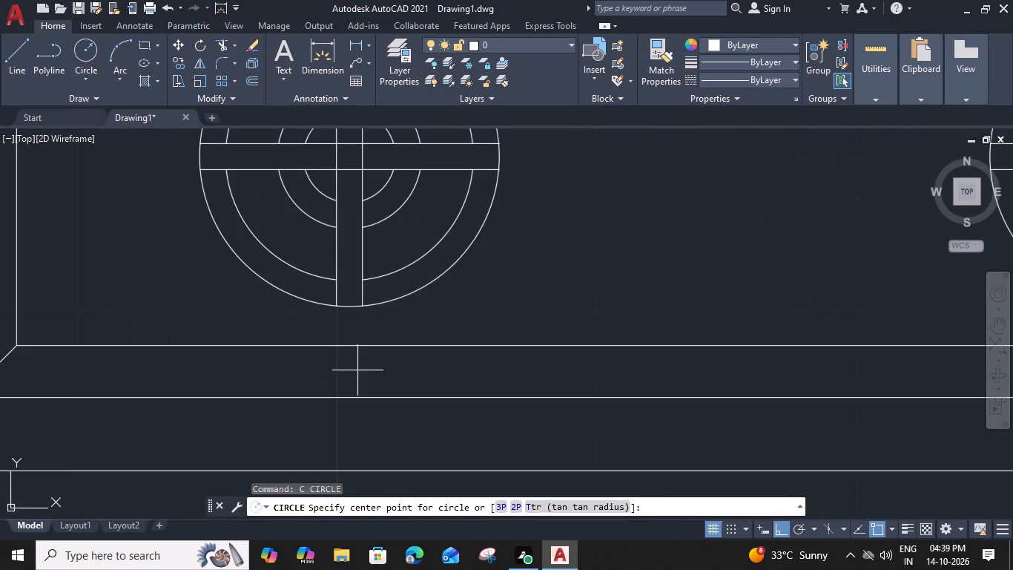
{"action": "left_click", "coordinate": [348, 374]}
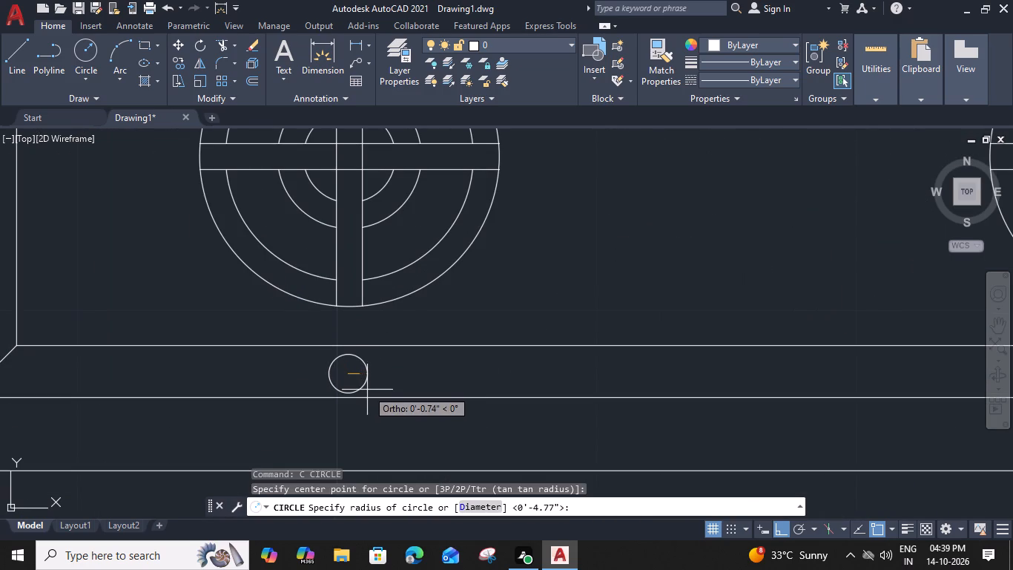
{"action": "left_click", "coordinate": [368, 377]}
Offset the knob circle 0.3" inward.
{"action": "left_click", "coordinate": [368, 379]}
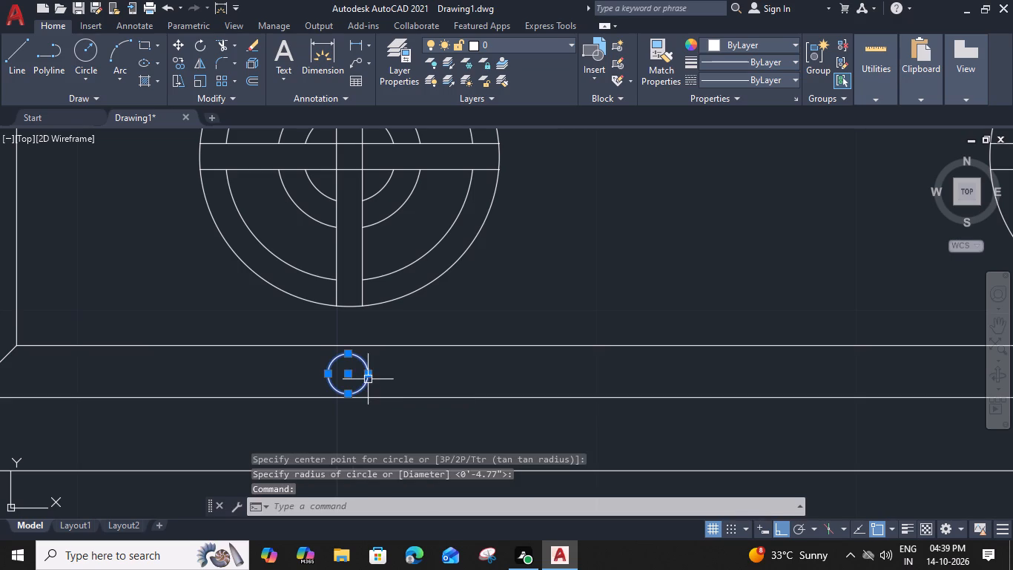
{"action": "type", "text": "O"}
{"action": "key", "text": "space"}
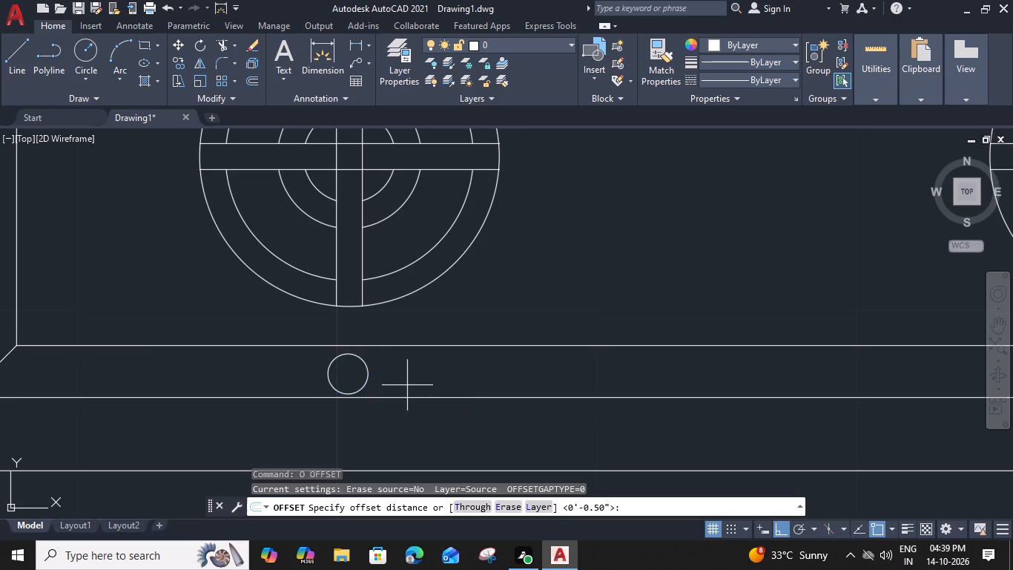
{"action": "type", "text": "0.3\""}
{"action": "key", "text": "Return"}
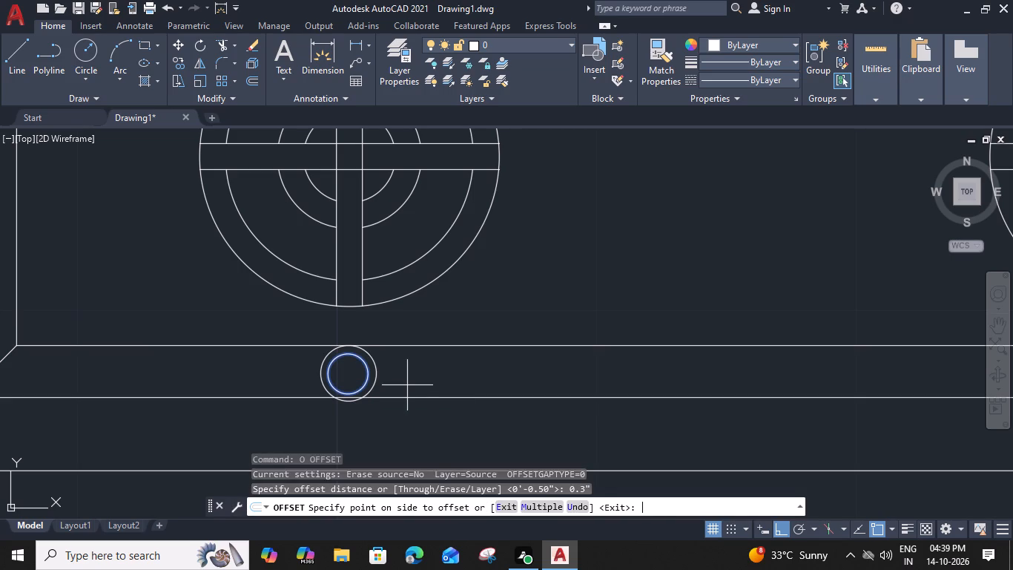
{"action": "scroll", "coordinate": [374, 371], "scroll_direction": "up", "scroll_amount": 2}
{"action": "left_click", "coordinate": [330, 374]}
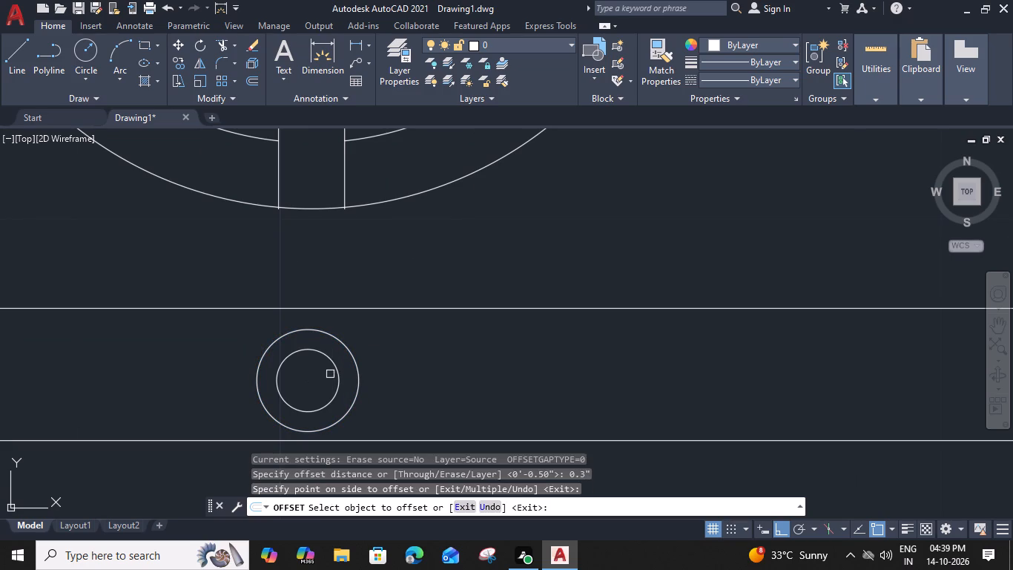
{"action": "key", "text": "Escape"}
Draw a horizontal diameter line across the outer knob circle, from quadrant to quadrant.
{"action": "type", "text": "L"}
{"action": "key", "text": "space"}
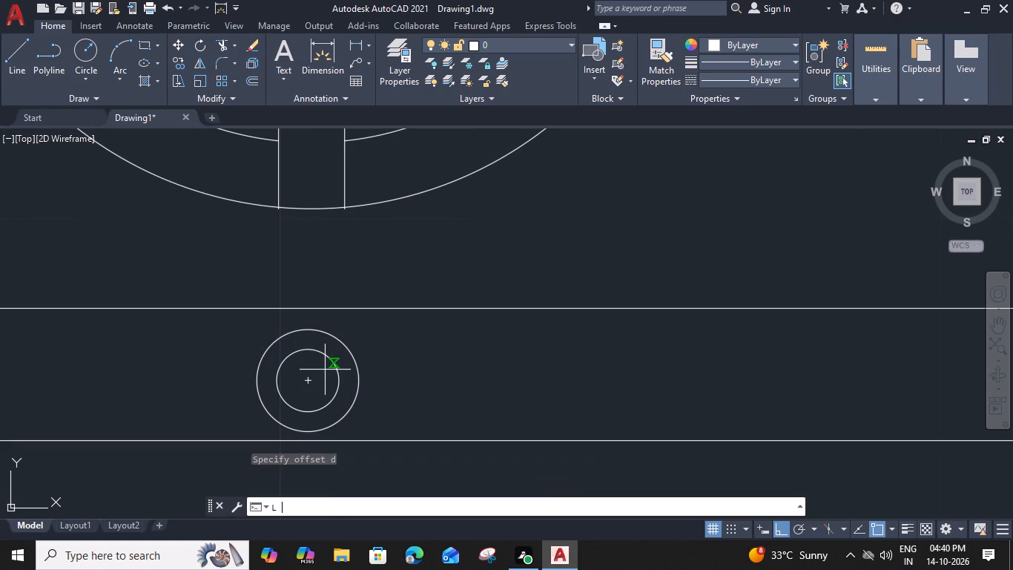
{"action": "left_click", "coordinate": [257, 380]}
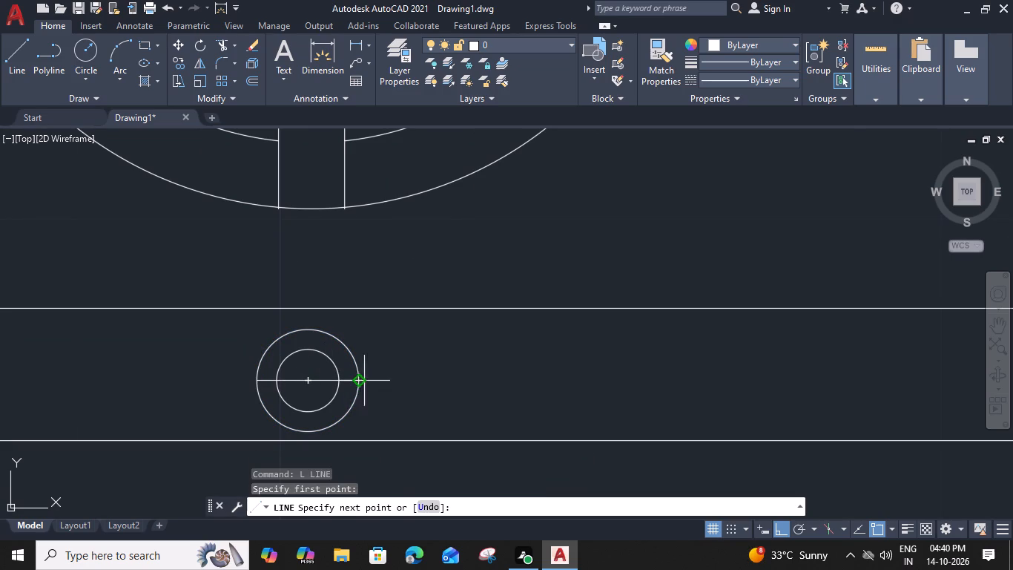
{"action": "left_click", "coordinate": [361, 381]}
{"action": "key", "text": "Escape"}
Offset the knob's horizontal diameter line 0.2" above and below.
{"action": "left_click", "coordinate": [349, 382]}
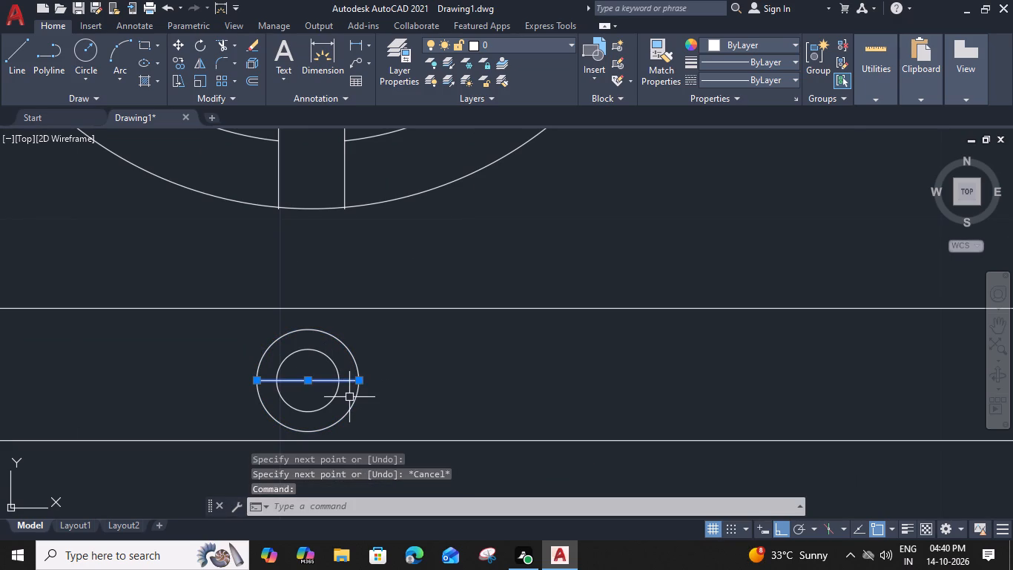
{"action": "type", "text": "O 0.2\""}
{"action": "key", "text": "Return"}
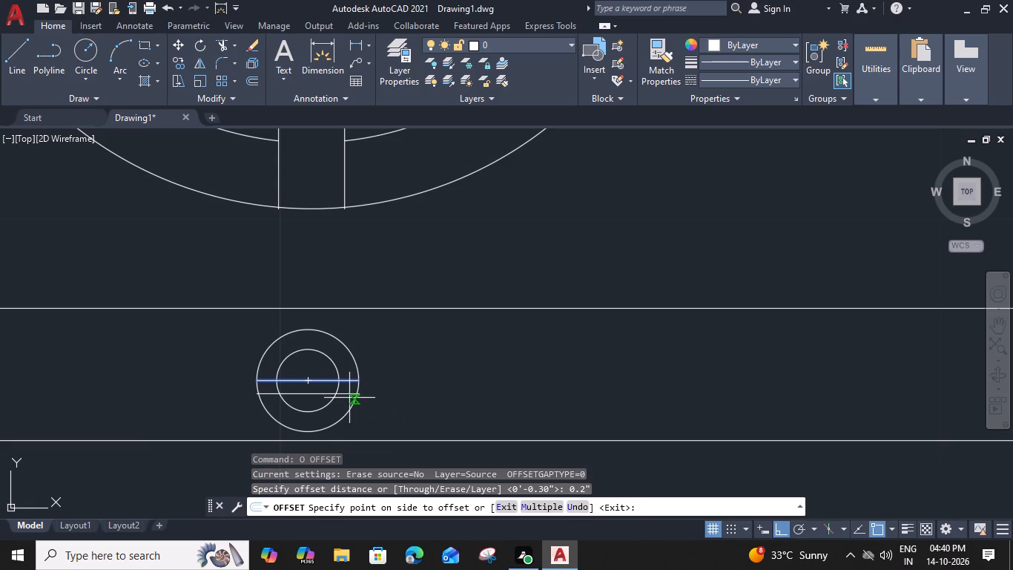
{"action": "left_click", "coordinate": [359, 410]}
{"action": "left_click", "coordinate": [313, 379]}
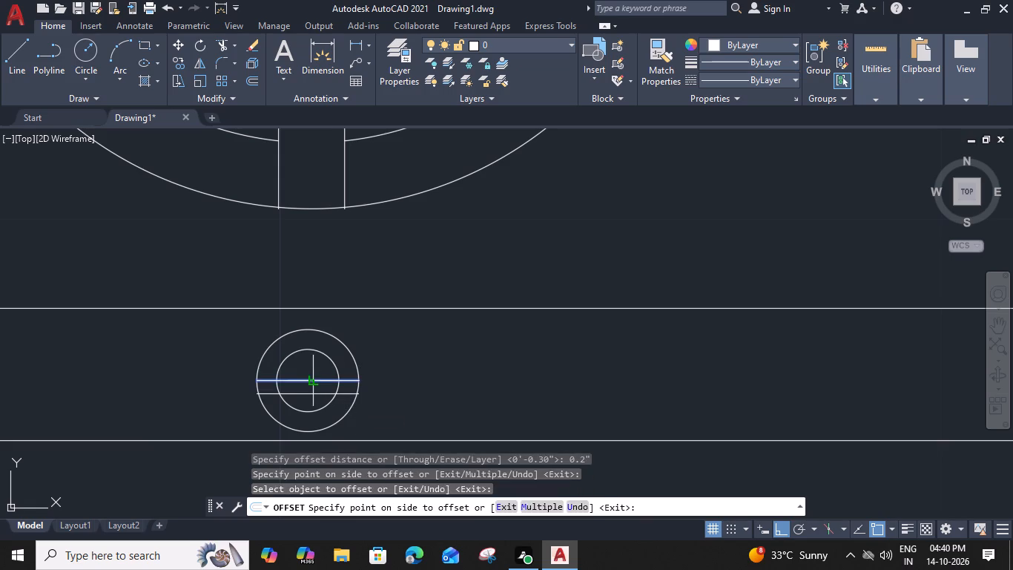
{"action": "left_click", "coordinate": [318, 353]}
{"action": "key", "text": "Escape"}
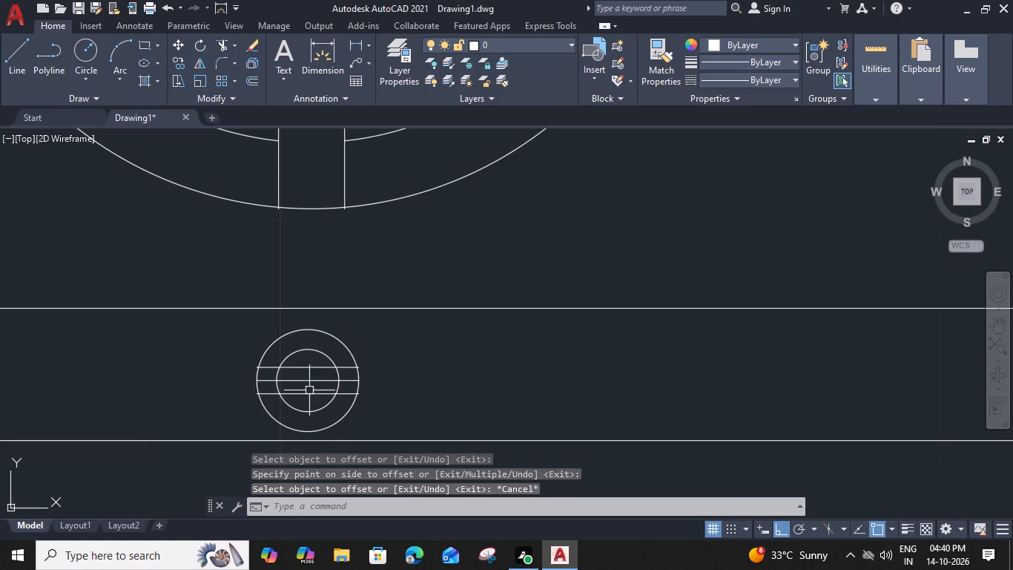
Erase the knob's original horizontal centre line, leaving the offset pair.
{"action": "left_click", "coordinate": [314, 381]}
{"action": "key", "text": "Delete"}
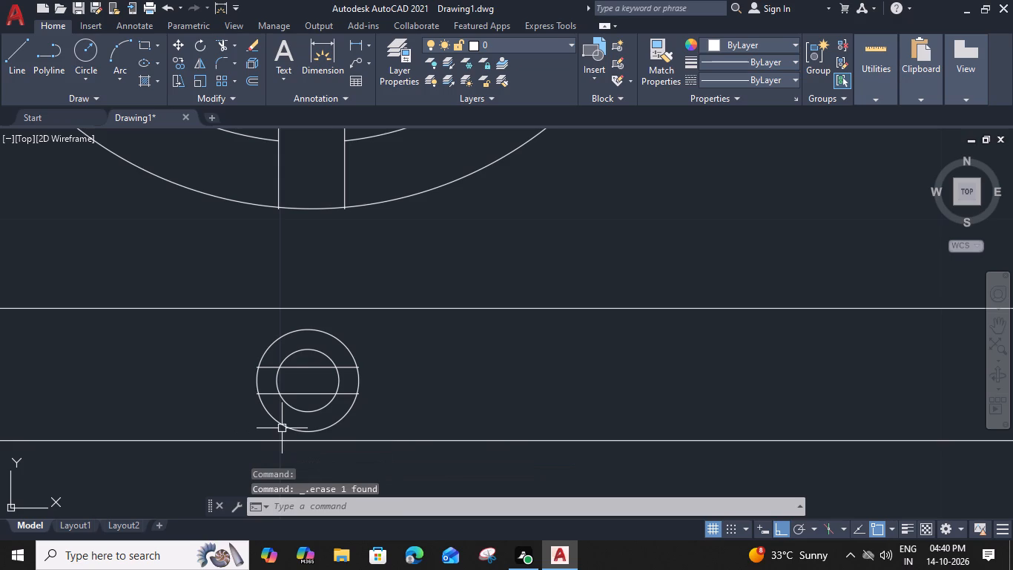
Trim both sides of the inner knob circle between the two horizontal lines.
{"action": "key", "text": "t"}
{"action": "key", "text": "r"}
{"action": "key", "text": "space"}
{"action": "left_click", "coordinate": [277, 378]}
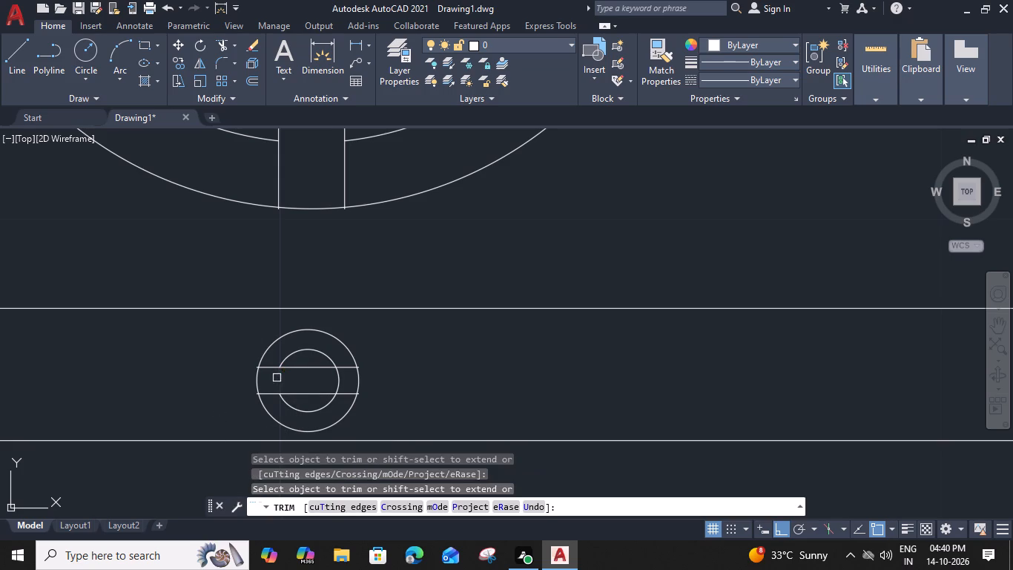
{"action": "left_click", "coordinate": [339, 378]}
Trim the ends of the knob's two horizontal lines that project beyond the outer circle.
{"action": "scroll", "coordinate": [381, 370], "scroll_direction": "up", "scroll_amount": 3}
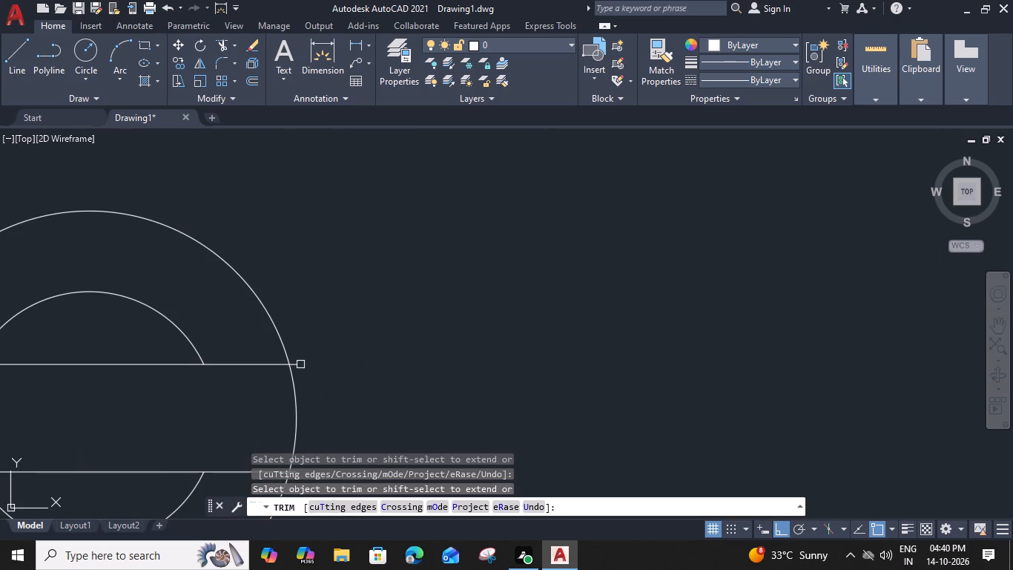
{"action": "left_click", "coordinate": [300, 364]}
{"action": "left_click", "coordinate": [297, 364]}
{"action": "left_click", "coordinate": [297, 364]}
{"action": "middle_click_drag", "start_coordinate": [334, 397], "coordinate": [332, 397]}
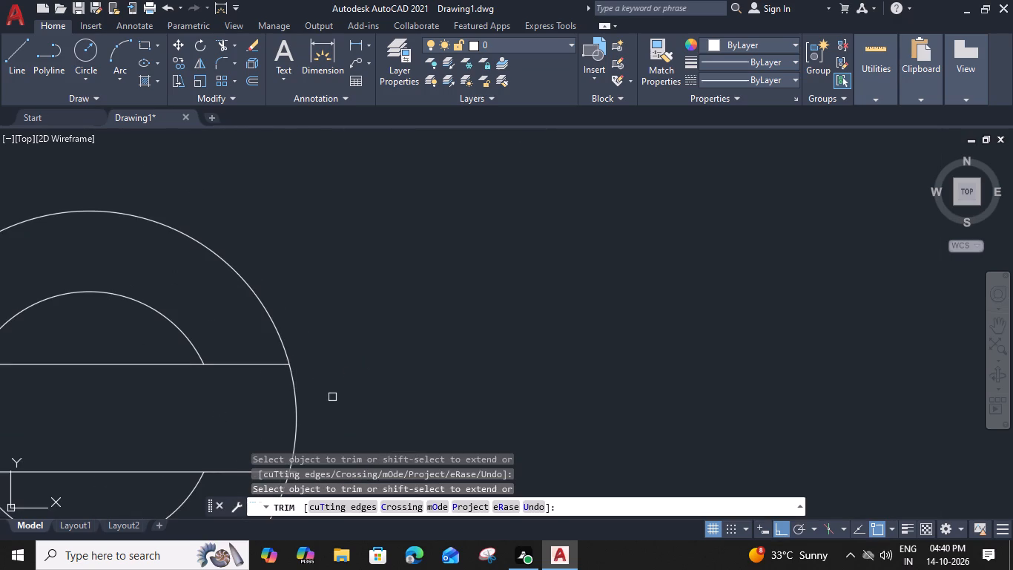
{"action": "middle_click_drag", "start_coordinate": [332, 397], "coordinate": [367, 310]}
{"action": "left_click", "coordinate": [332, 389]}
{"action": "scroll", "coordinate": [332, 390], "scroll_direction": "down", "scroll_amount": 2}
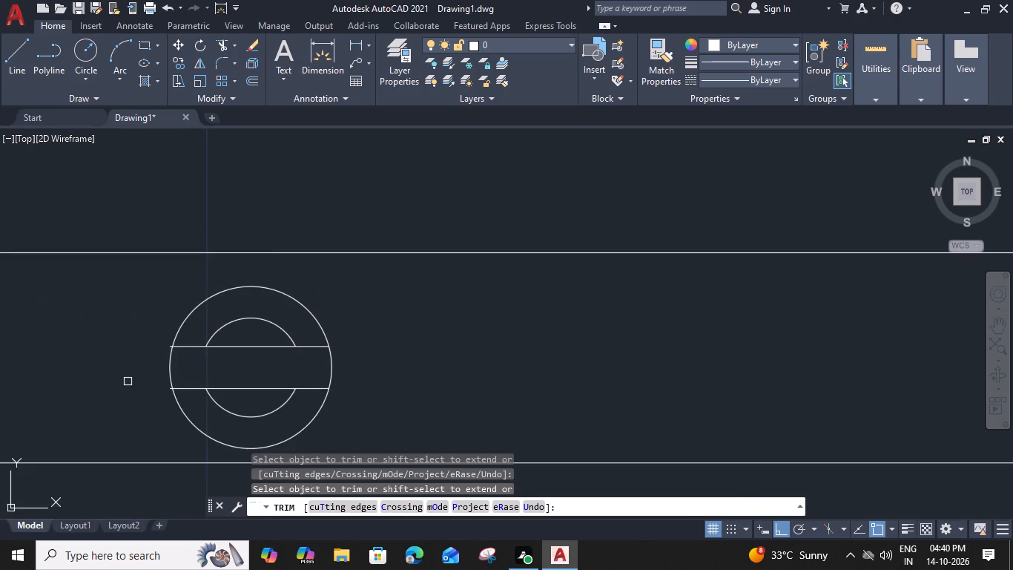
{"action": "scroll", "coordinate": [128, 382], "scroll_direction": "up", "scroll_amount": 3}
{"action": "left_click", "coordinate": [299, 410]}
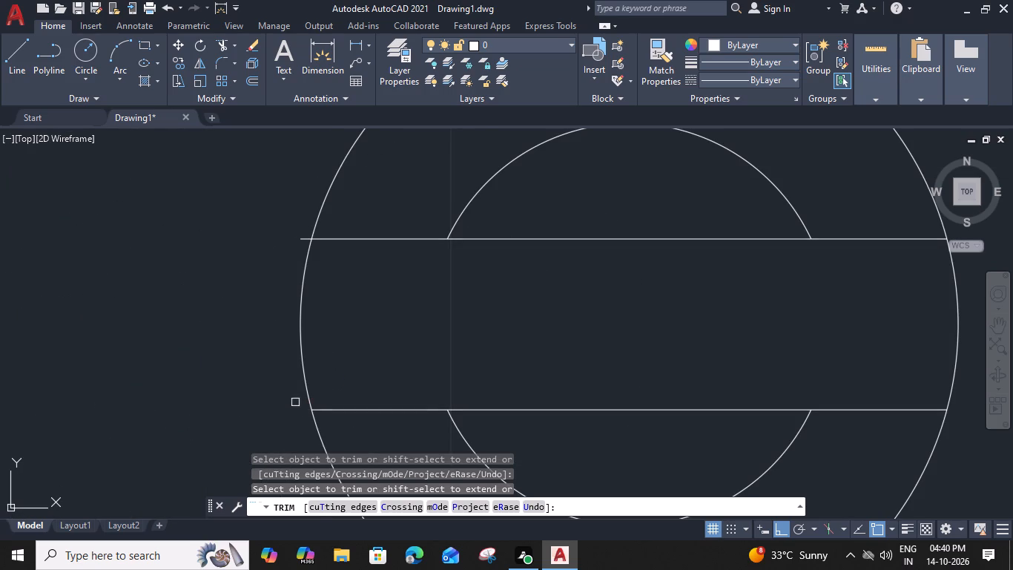
{"action": "left_click", "coordinate": [302, 232]}
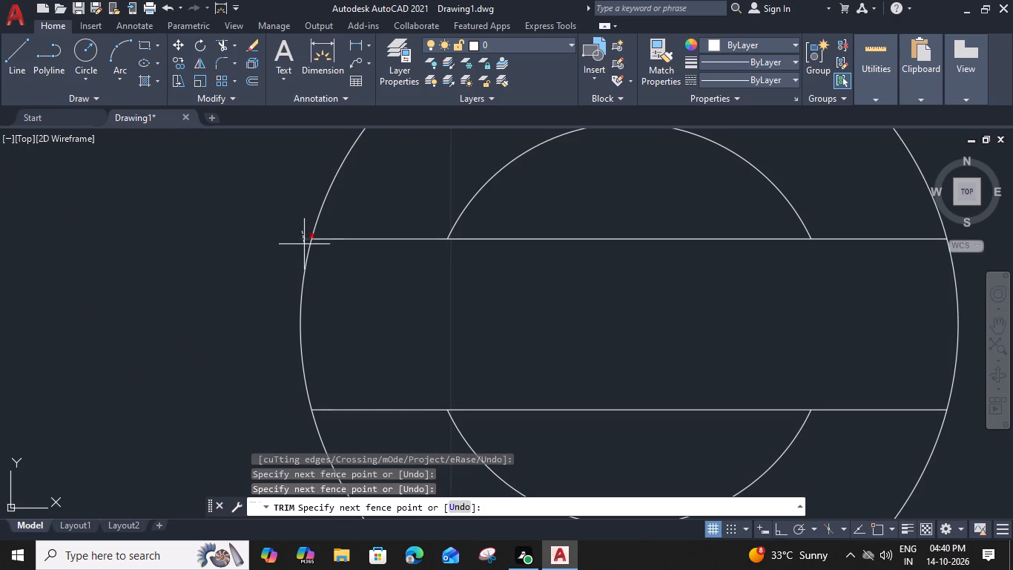
{"action": "left_click", "coordinate": [304, 245]}
{"action": "key", "text": "Escape"}
Group the finished knob's outer circle, inner arcs and two horizontal lines.
{"action": "scroll", "coordinate": [306, 250], "scroll_direction": "down", "scroll_amount": 3}
{"action": "left_click_drag", "start_coordinate": [521, 205], "coordinate": [515, 214]}
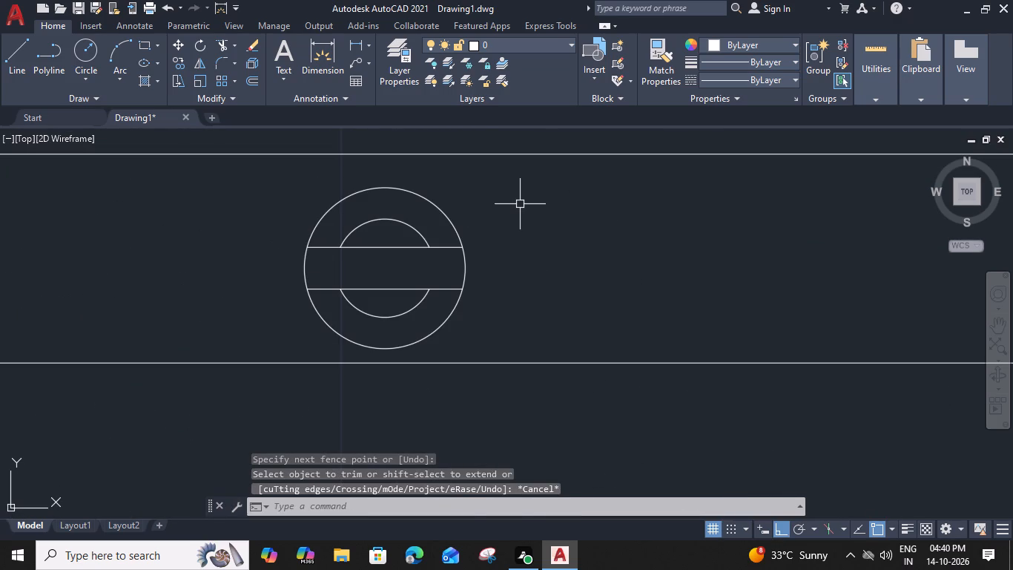
{"action": "left_click", "coordinate": [279, 327]}
{"action": "key", "text": "g"}
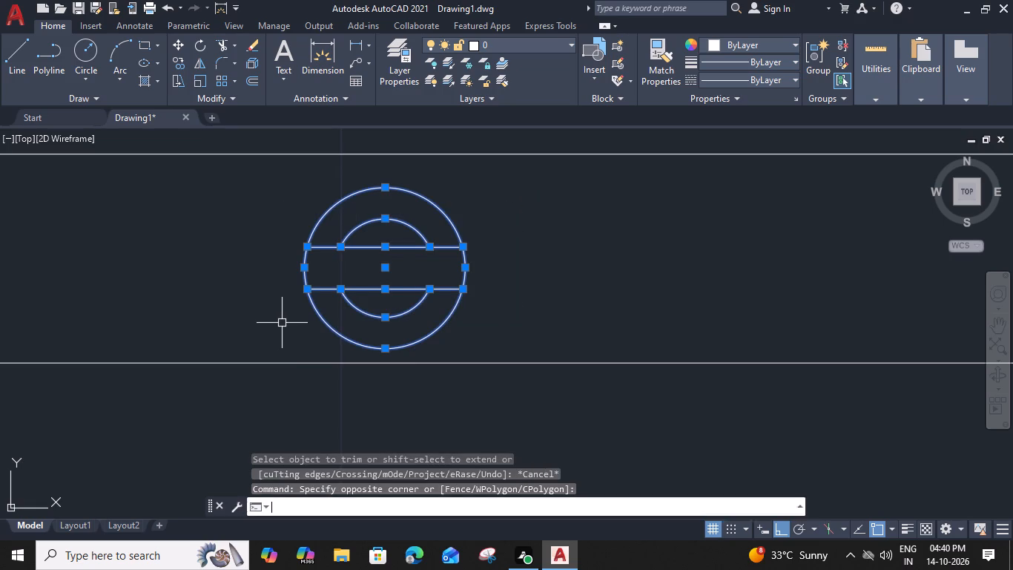
{"action": "key", "text": "space"}
Mirror the knob group about the hob's vertical centreline to place one below the other burner, keeping the original.
{"action": "scroll", "coordinate": [438, 310], "scroll_direction": "down", "scroll_amount": 3}
{"action": "middle_click_drag", "start_coordinate": [540, 316], "coordinate": [425, 327]}
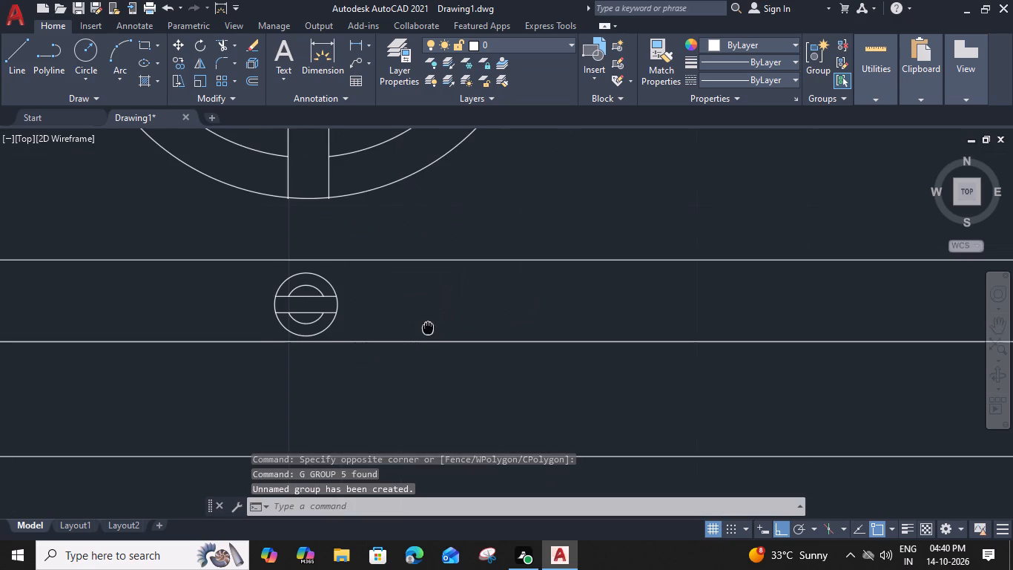
{"action": "left_click", "coordinate": [325, 309]}
{"action": "left_click", "coordinate": [195, 319]}
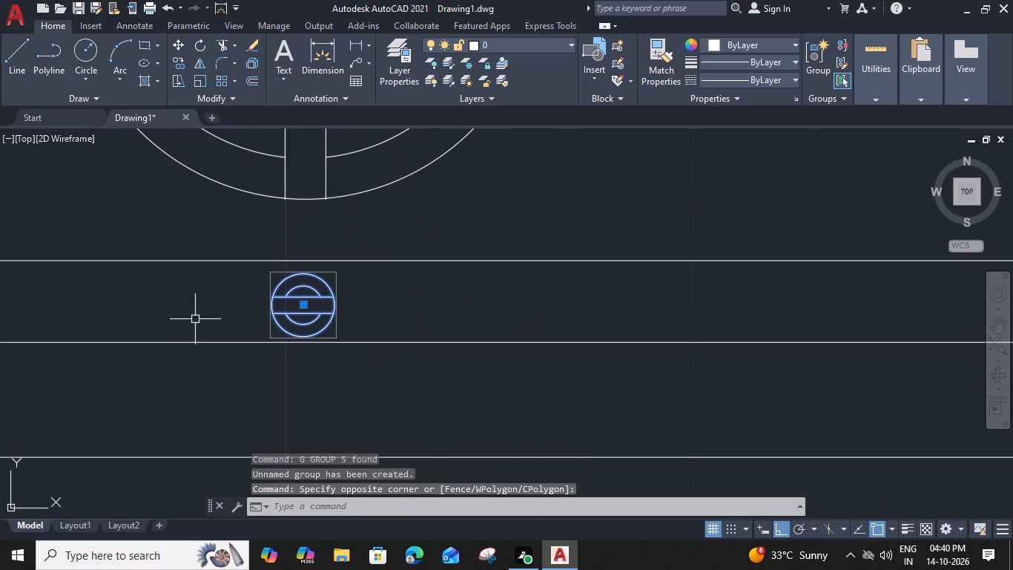
{"action": "key", "text": "m"}
{"action": "key", "text": "i"}
{"action": "key", "text": "space"}
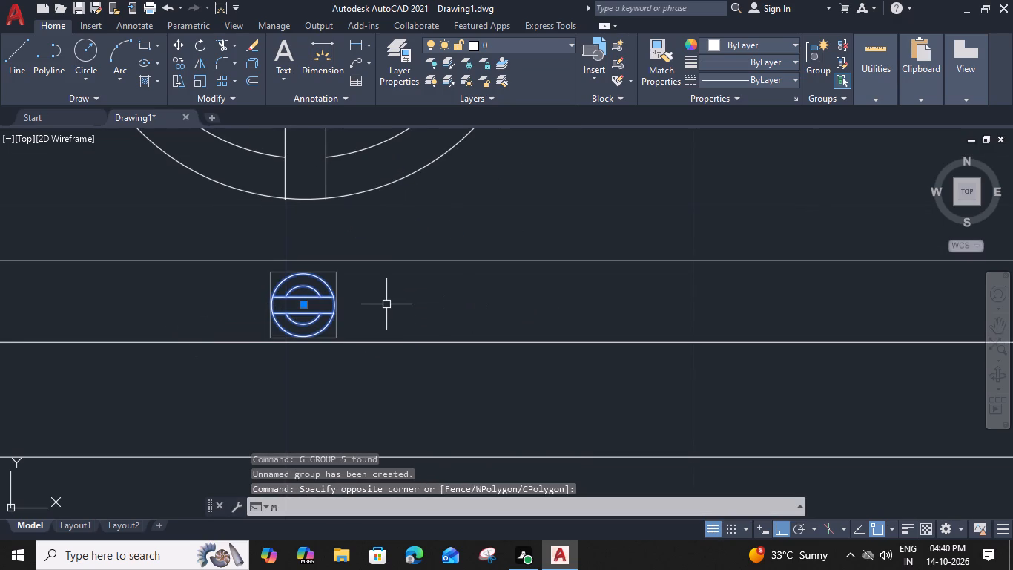
{"action": "scroll", "coordinate": [498, 314], "scroll_direction": "down", "scroll_amount": 2}
{"action": "middle_click_drag", "start_coordinate": [524, 317], "coordinate": [323, 315]}
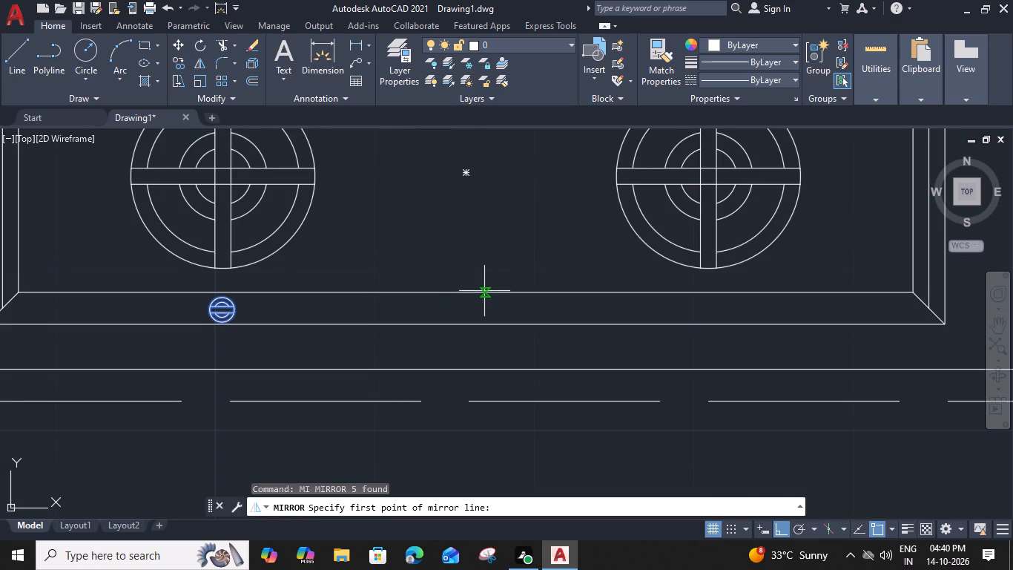
{"action": "left_click", "coordinate": [467, 294]}
{"action": "left_click", "coordinate": [466, 323]}
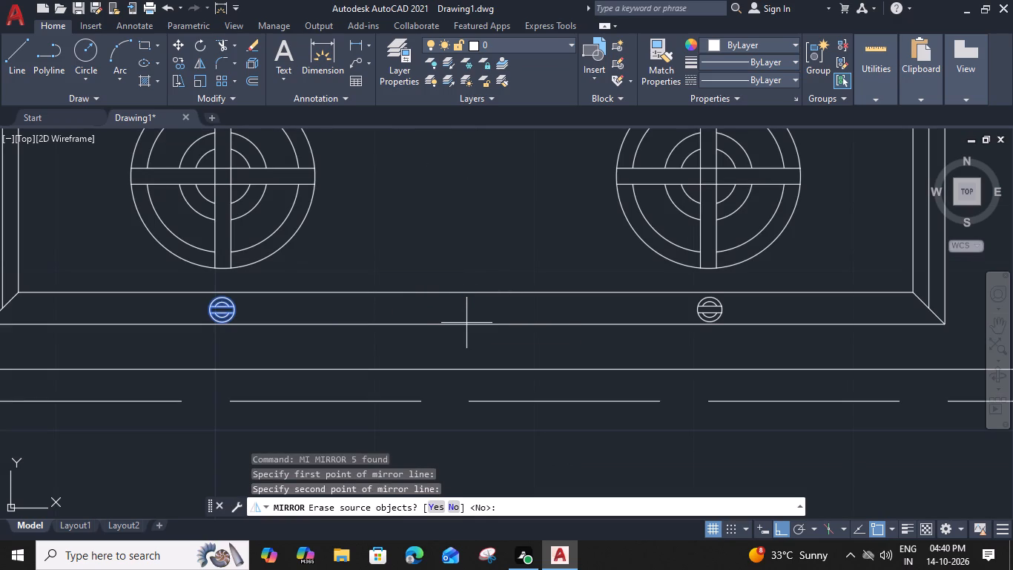
{"action": "key", "text": "space"}
Insert a Vehicles - Imperial block from the architectural tool palette in the empty space east of the plan.
{"action": "scroll", "coordinate": [467, 323], "scroll_direction": "down", "scroll_amount": 3}
{"action": "scroll", "coordinate": [503, 390], "scroll_direction": "down", "scroll_amount": 2}
{"action": "middle_click_drag", "start_coordinate": [487, 389], "coordinate": [442, 310]}
{"action": "scroll", "coordinate": [442, 313], "scroll_direction": "down", "scroll_amount": 2}
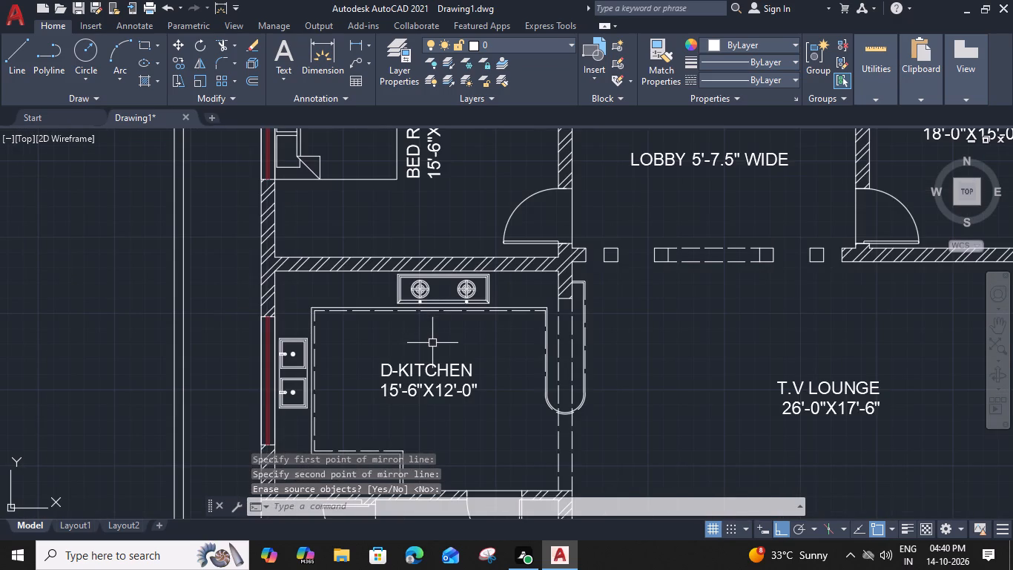
{"action": "scroll", "coordinate": [429, 358], "scroll_direction": "down", "scroll_amount": 1}
{"action": "middle_click_drag", "start_coordinate": [520, 356], "coordinate": [363, 282]}
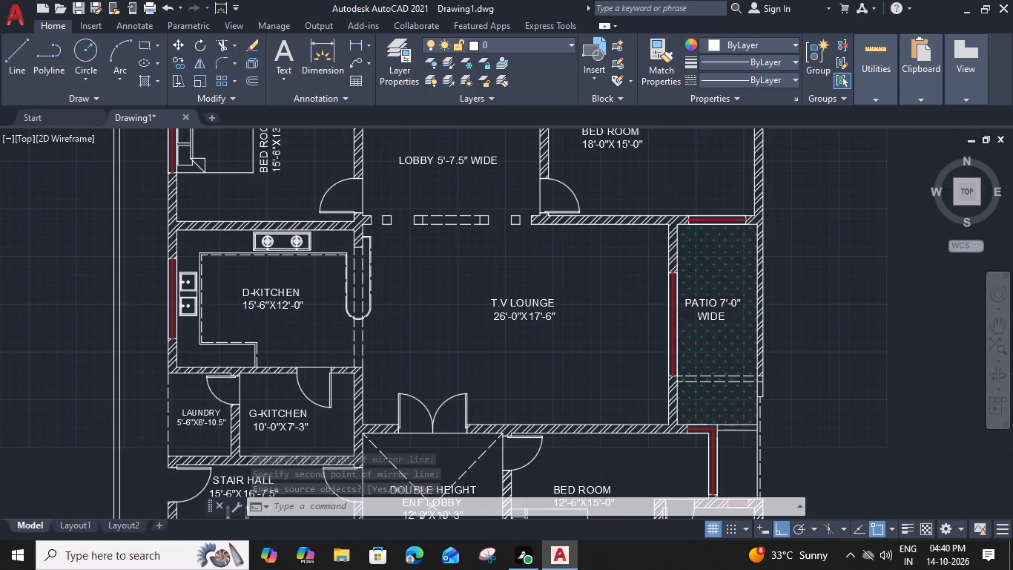
{"action": "scroll", "coordinate": [449, 342], "scroll_direction": "down", "scroll_amount": 1}
{"action": "middle_click_drag", "start_coordinate": [440, 356], "coordinate": [410, 265]}
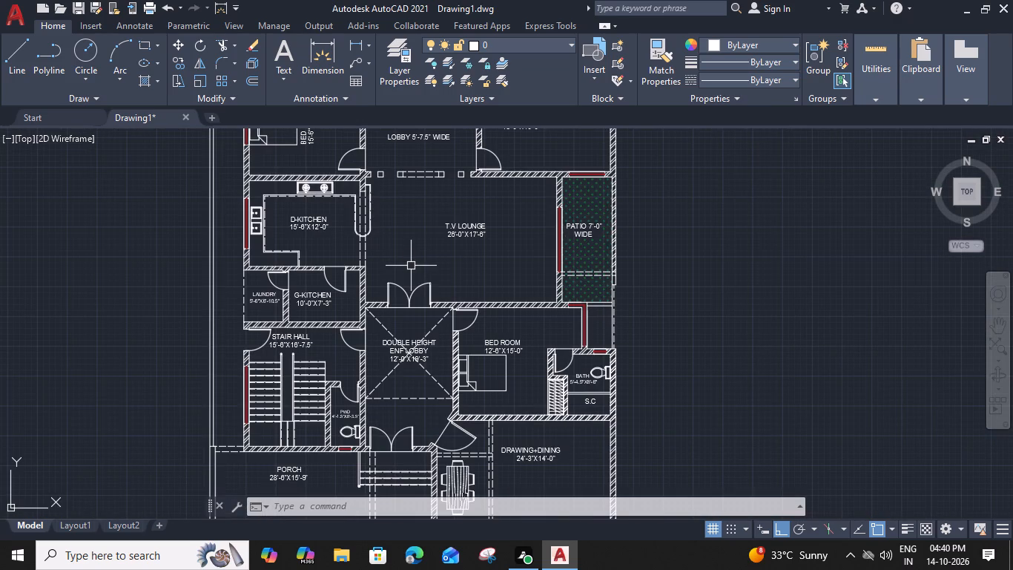
{"action": "scroll", "coordinate": [418, 214], "scroll_direction": "down", "scroll_amount": 2}
{"action": "middle_click_drag", "start_coordinate": [426, 230], "coordinate": [428, 247]}
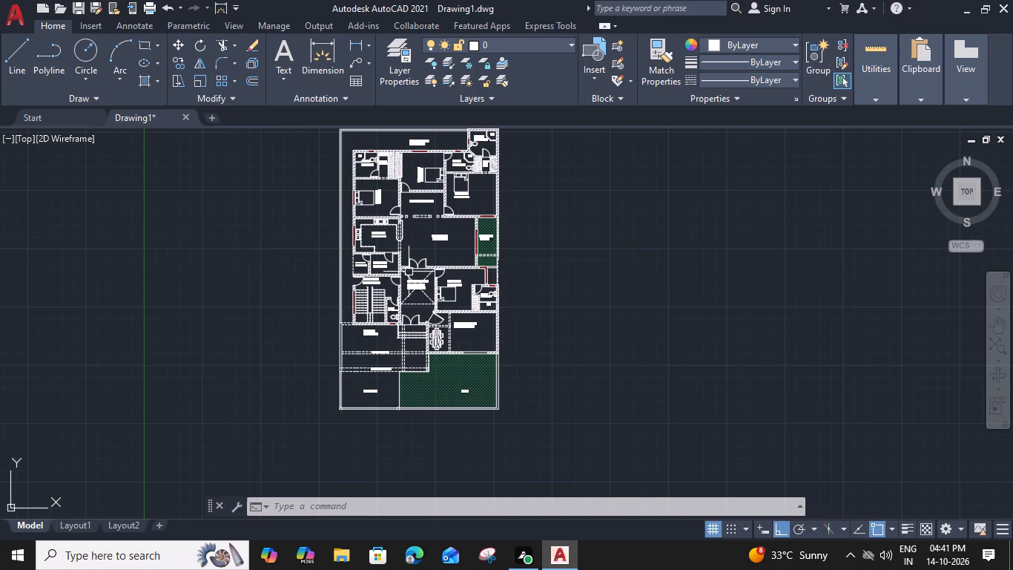
{"action": "key", "text": "ctrl+3"}
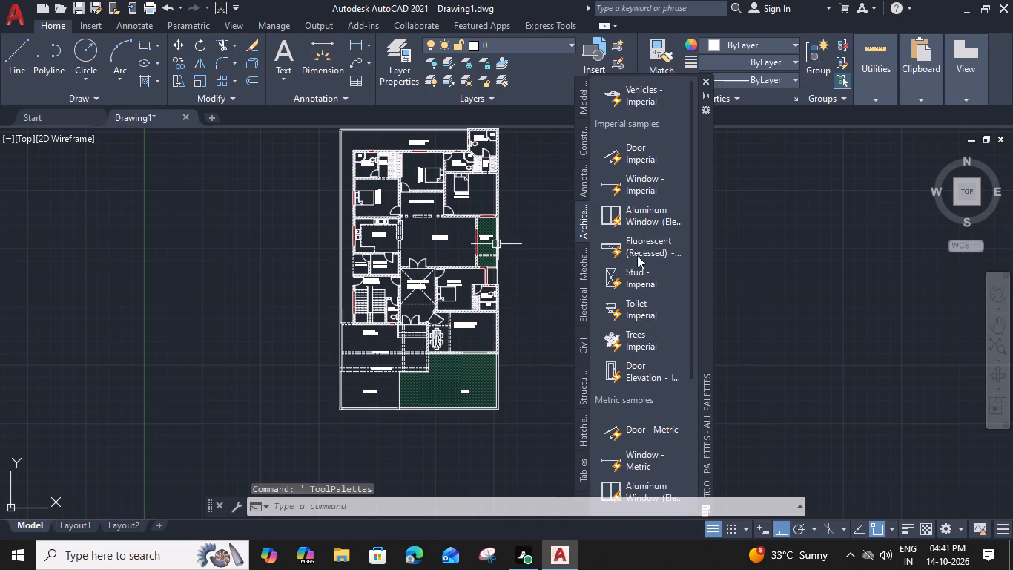
{"action": "left_click", "coordinate": [644, 96]}
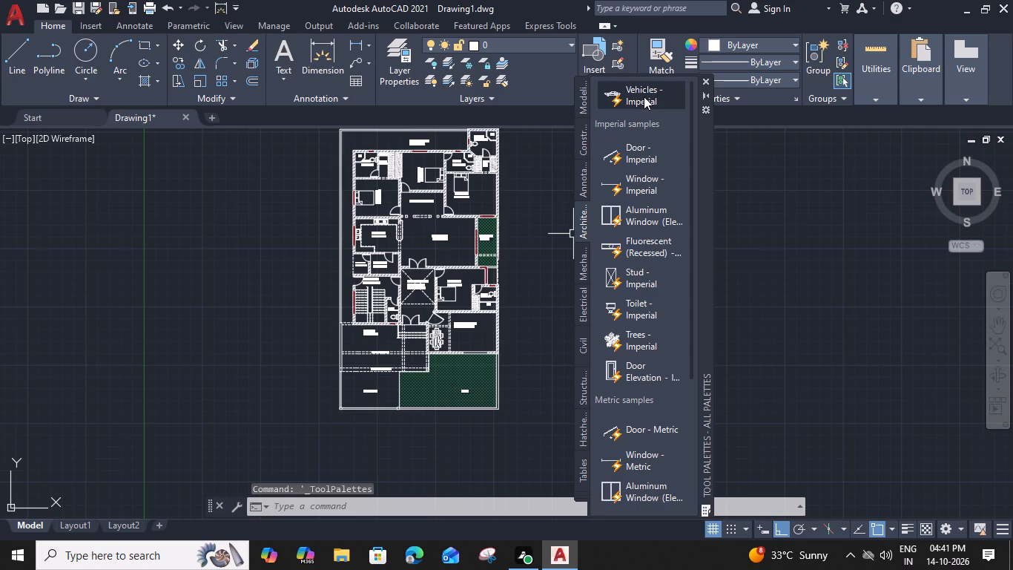
{"action": "left_click", "coordinate": [519, 278]}
{"action": "left_click", "coordinate": [705, 81]}
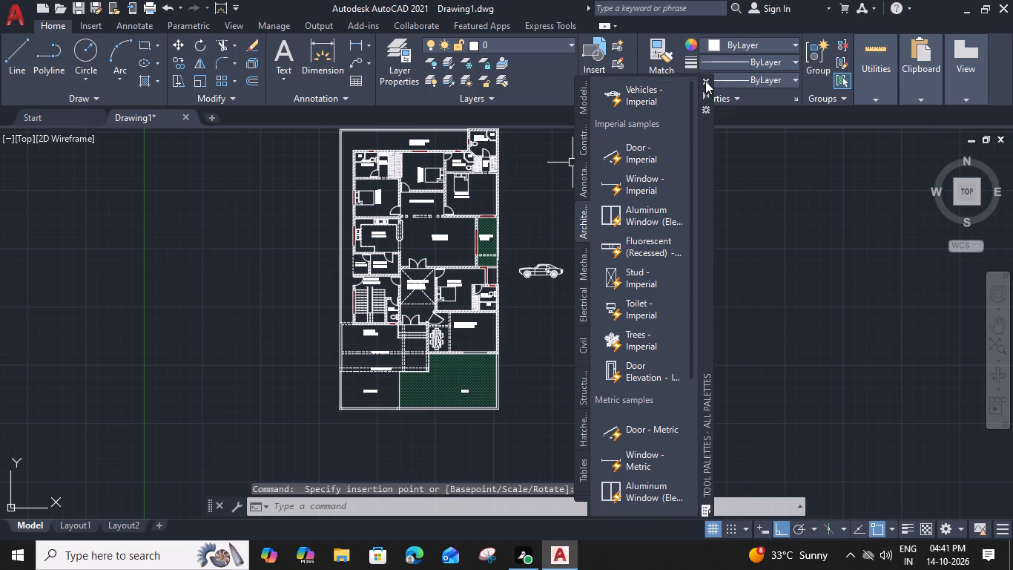
Change the inserted vehicle block to the Sports Car (Top) view.
{"action": "left_click", "coordinate": [530, 268]}
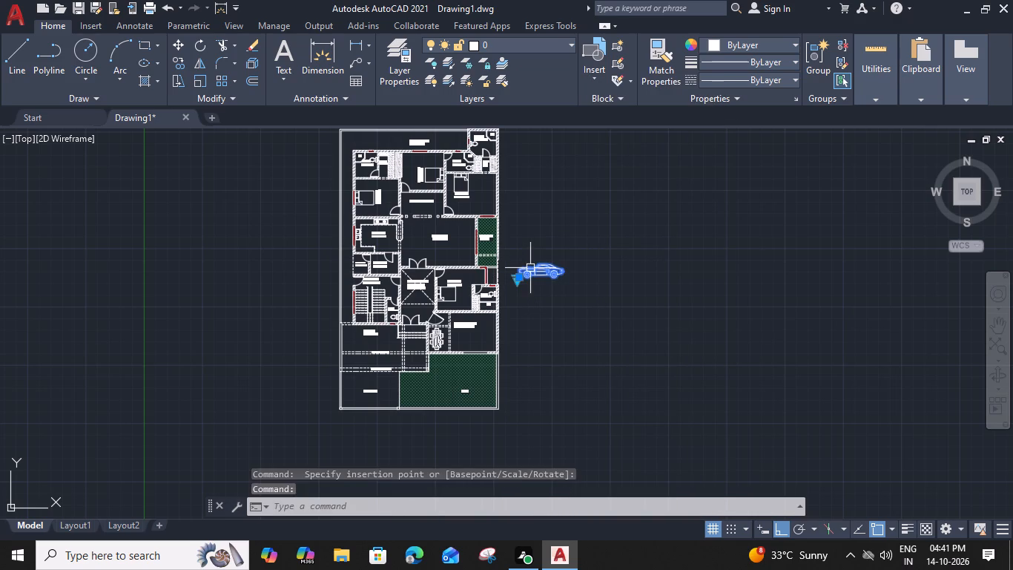
{"action": "scroll", "coordinate": [521, 289], "scroll_direction": "up", "scroll_amount": 2}
{"action": "left_click", "coordinate": [512, 266]}
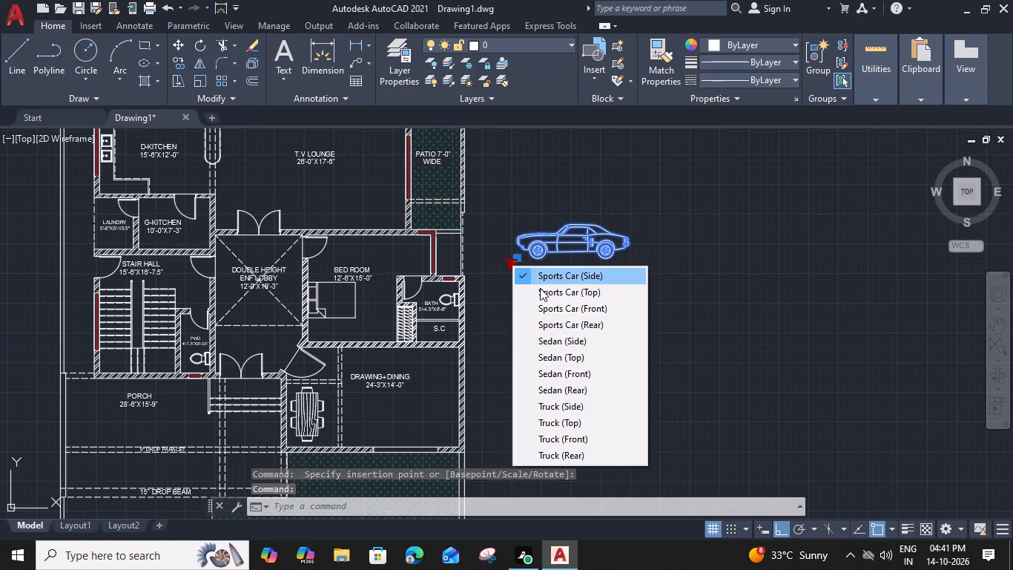
{"action": "left_click", "coordinate": [546, 292]}
Rotate the sports car 270° about the tip of its nose so it faces north.
{"action": "type", "text": "RO"}
{"action": "key", "text": "space"}
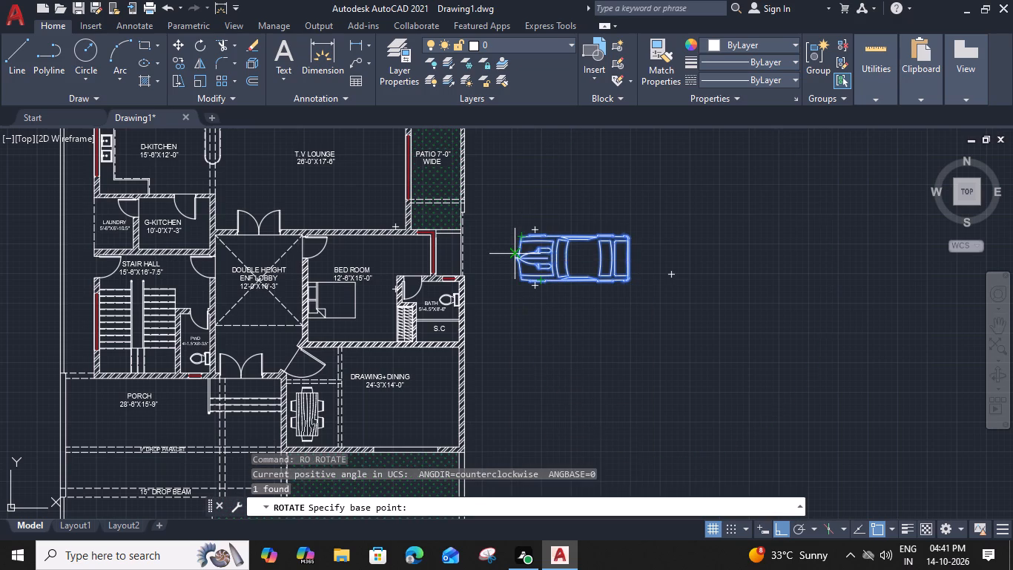
{"action": "left_click", "coordinate": [517, 257]}
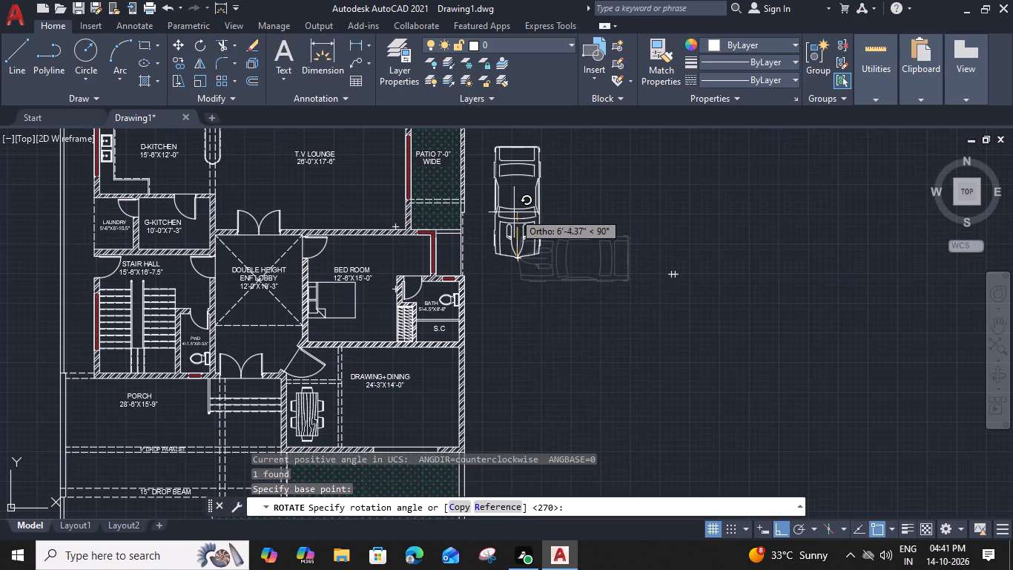
{"action": "scroll", "coordinate": [516, 278], "scroll_direction": "up", "scroll_amount": 3}
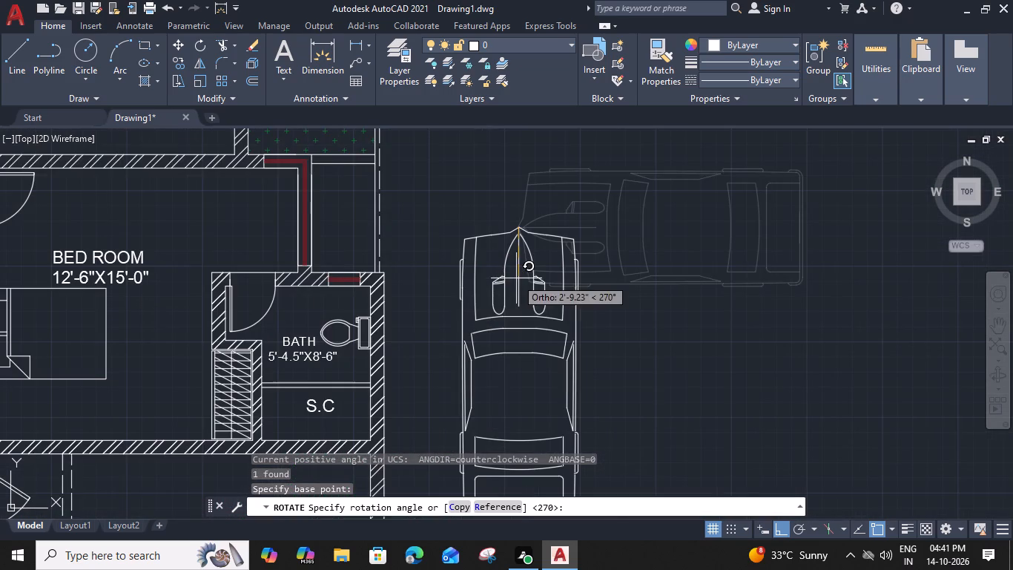
{"action": "left_click", "coordinate": [518, 306]}
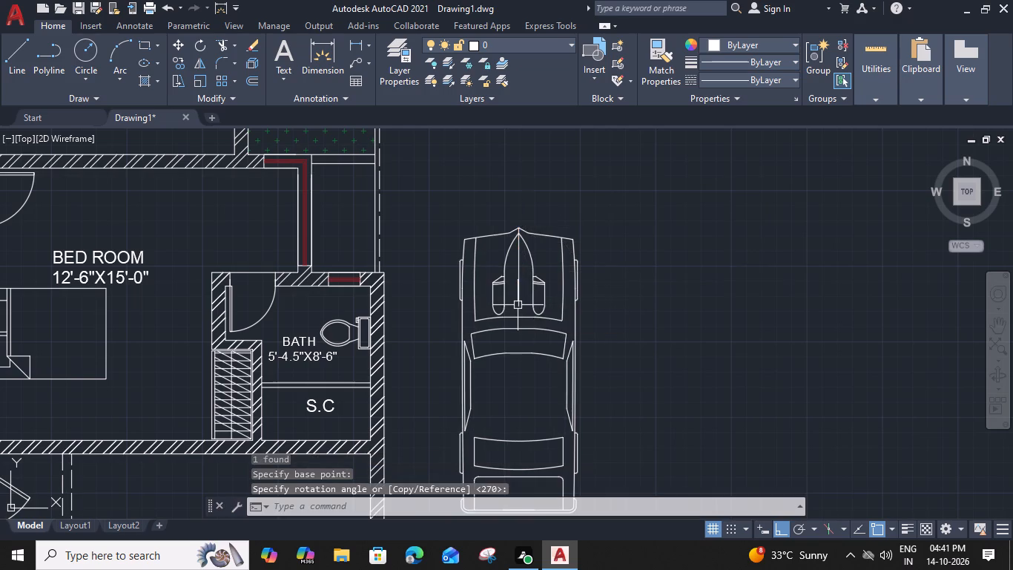
Copy the sports car by its nose tip into the porch, against the wall below the stair hall.
{"action": "scroll", "coordinate": [518, 305], "scroll_direction": "down", "scroll_amount": 2}
{"action": "left_click", "coordinate": [538, 275]}
{"action": "left_click", "coordinate": [511, 309]}
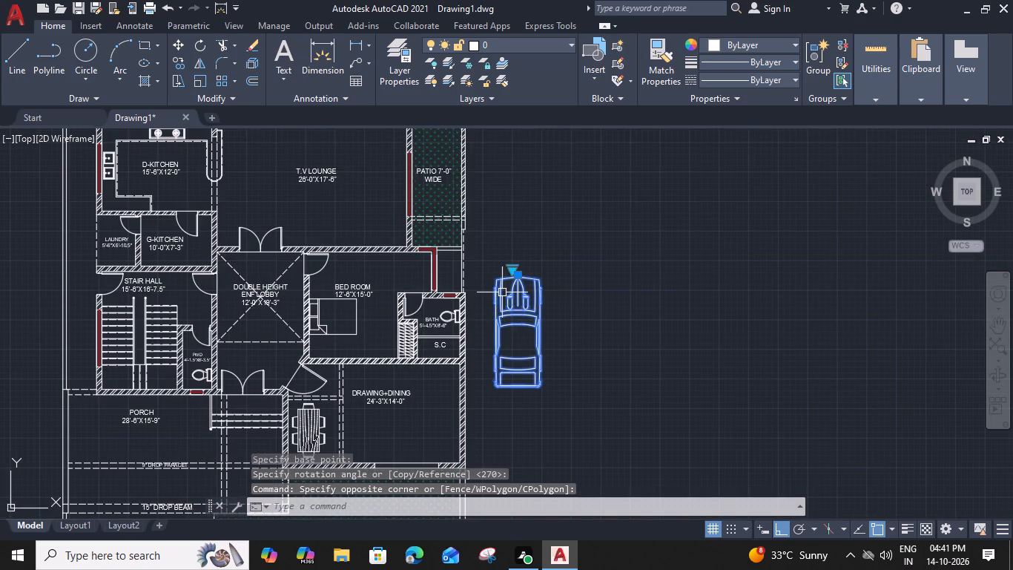
{"action": "type", "text": "CO"}
{"action": "key", "text": "space"}
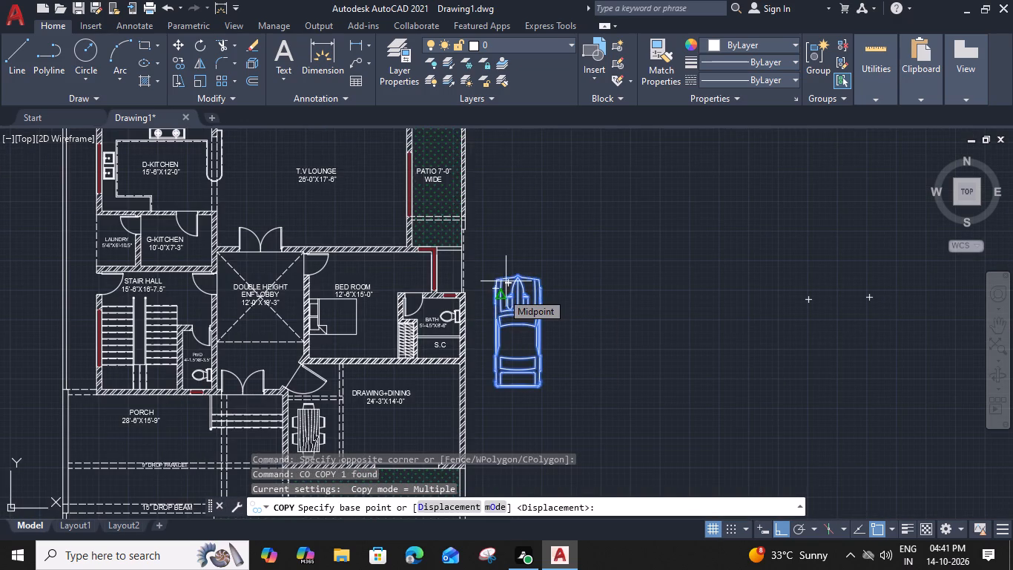
{"action": "scroll", "coordinate": [513, 251], "scroll_direction": "up", "scroll_amount": 3}
{"action": "left_click", "coordinate": [527, 307]}
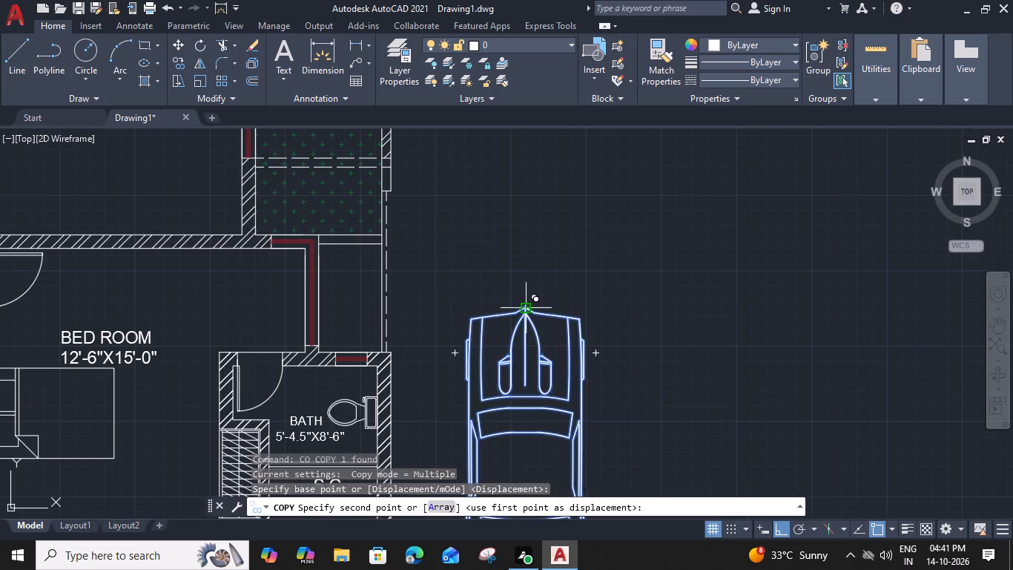
{"action": "scroll", "coordinate": [527, 307], "scroll_direction": "down", "scroll_amount": 3}
{"action": "middle_click_drag", "start_coordinate": [412, 358], "coordinate": [544, 285]}
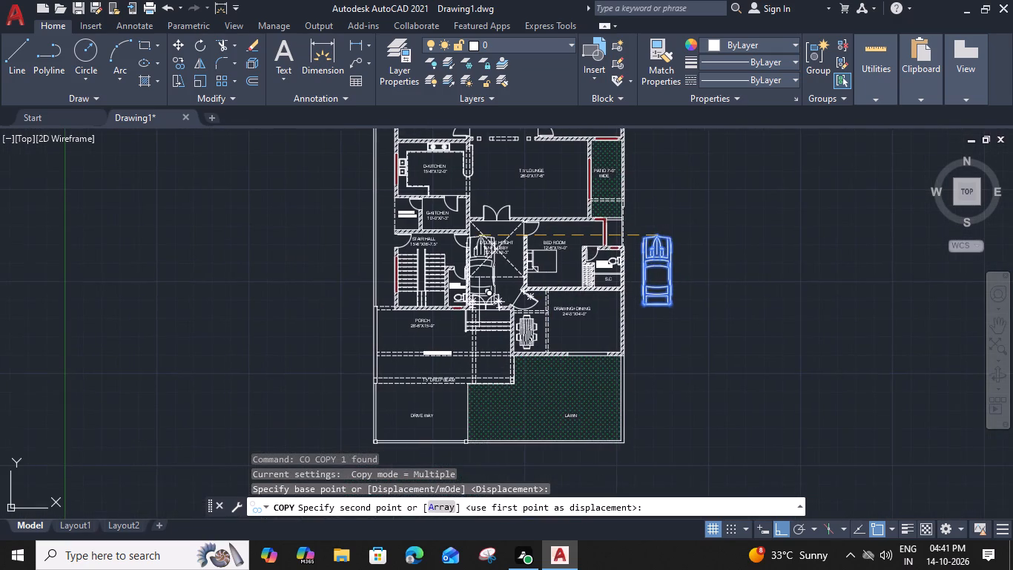
{"action": "scroll", "coordinate": [413, 304], "scroll_direction": "up", "scroll_amount": 2}
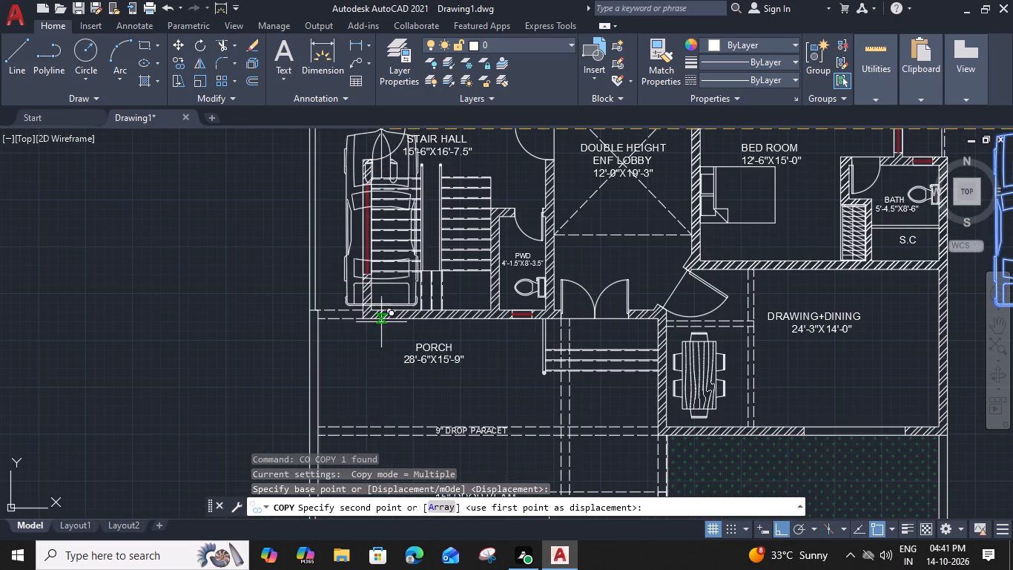
{"action": "left_click", "coordinate": [381, 322]}
{"action": "key", "text": "Escape"}
Scale the porch sports car about its nose tip down to about two-thirds of its size.
{"action": "middle_click_drag", "start_coordinate": [388, 373], "coordinate": [404, 351]}
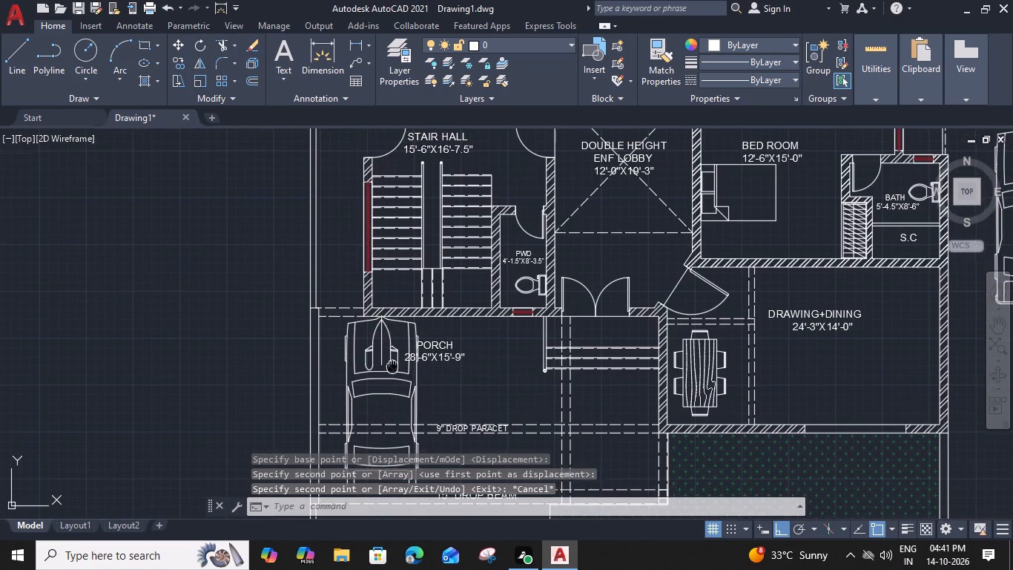
{"action": "middle_click_drag", "start_coordinate": [404, 351], "coordinate": [440, 301]}
{"action": "left_click", "coordinate": [433, 317]}
{"action": "left_click", "coordinate": [414, 338]}
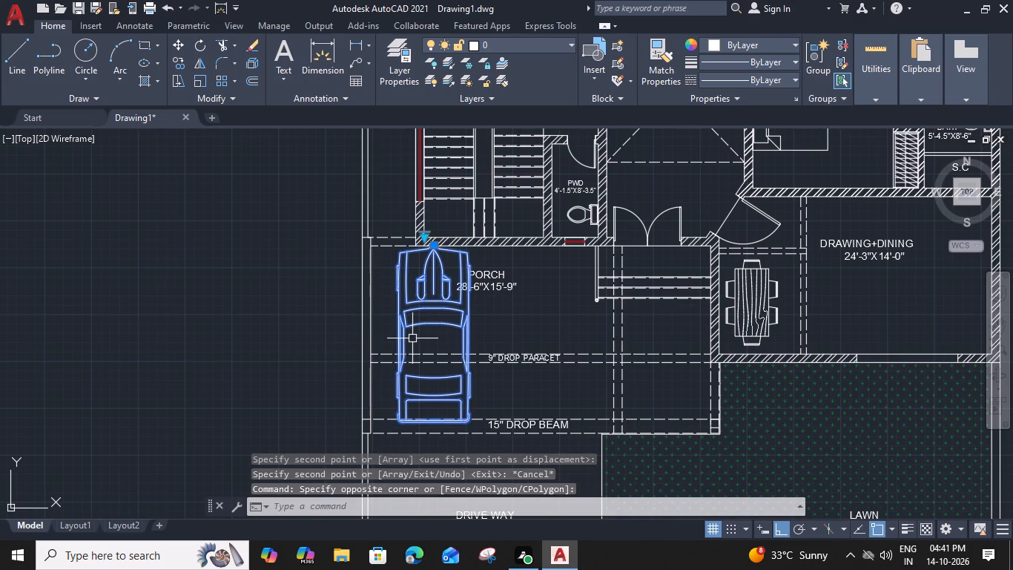
{"action": "type", "text": "SC"}
{"action": "key", "text": "space"}
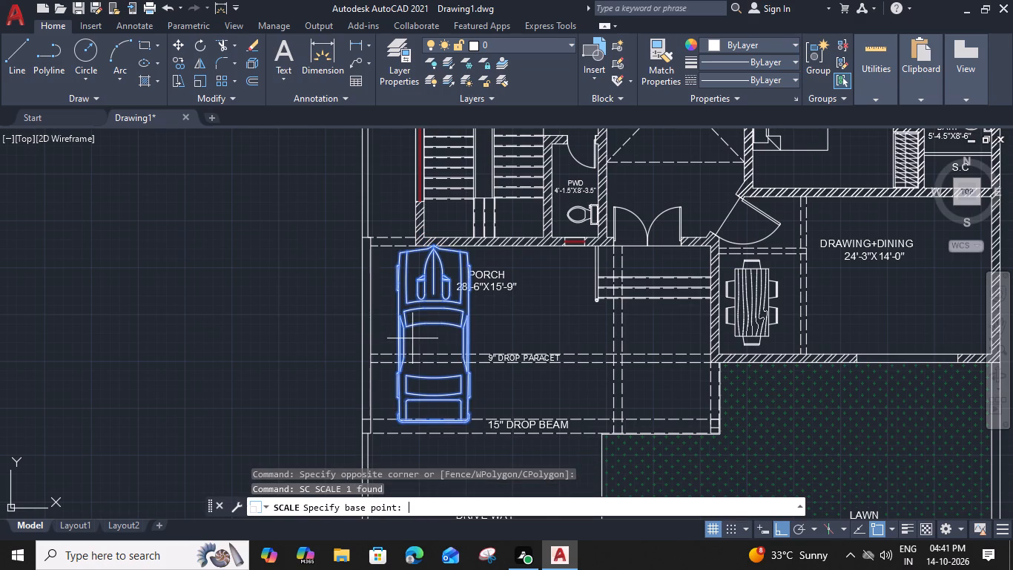
{"action": "left_click", "coordinate": [434, 247]}
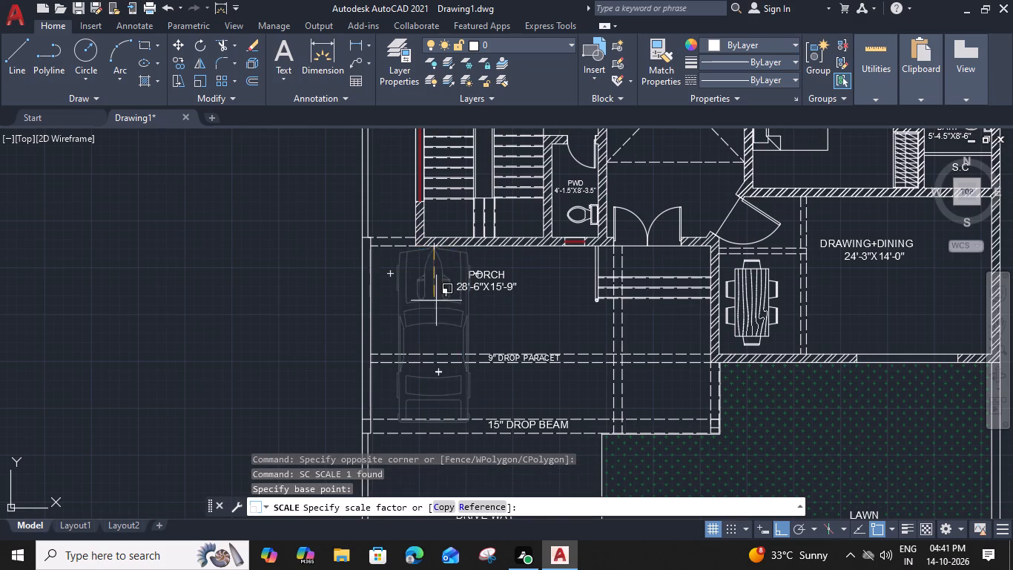
{"action": "left_click", "coordinate": [435, 324]}
Move the scaled sports car straight south by its rear bumper so it stops just above the 15" drop beam lines.
{"action": "left_click", "coordinate": [434, 340]}
{"action": "left_click", "coordinate": [404, 347]}
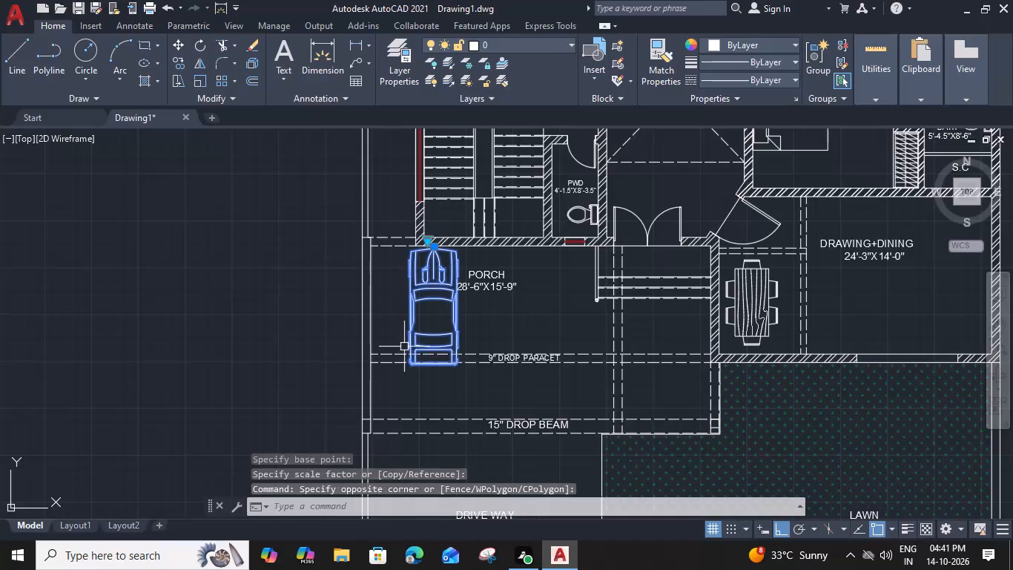
{"action": "key", "text": "m"}
{"action": "key", "text": "space"}
{"action": "scroll", "coordinate": [421, 358], "scroll_direction": "up", "scroll_amount": 3}
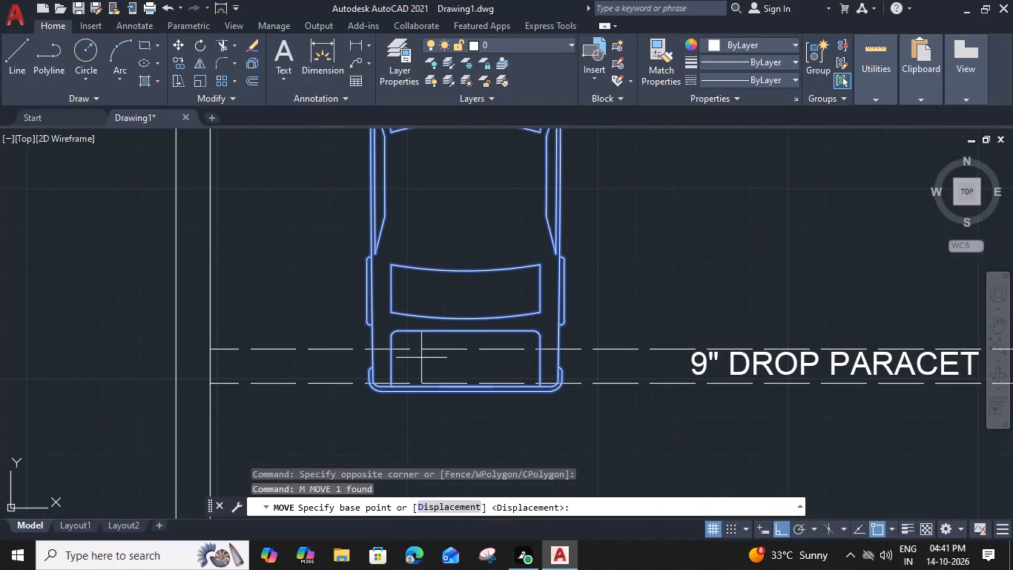
{"action": "left_click", "coordinate": [463, 393]}
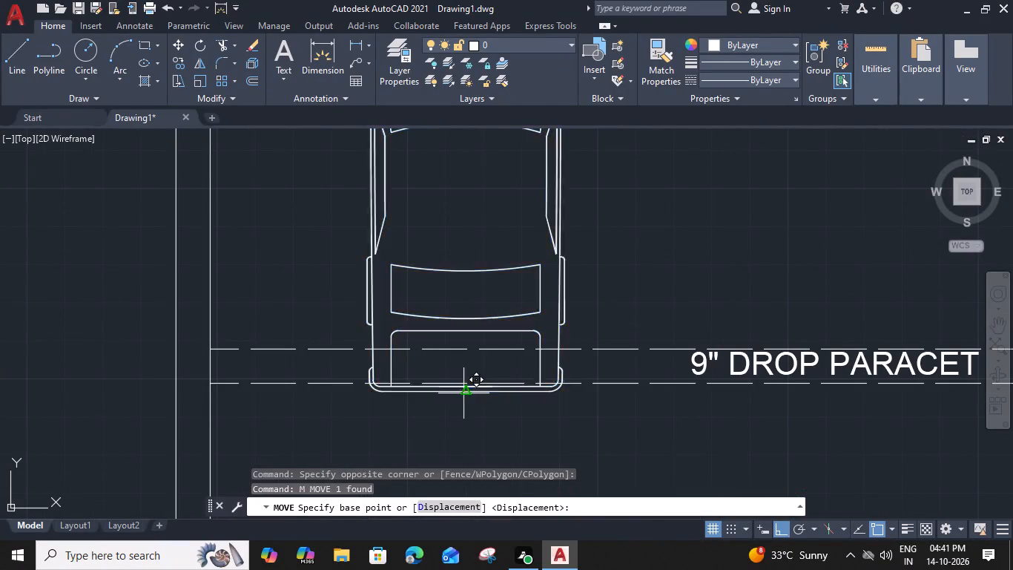
{"action": "scroll", "coordinate": [464, 393], "scroll_direction": "down", "scroll_amount": 2}
{"action": "middle_click_drag", "start_coordinate": [459, 426], "coordinate": [467, 369]}
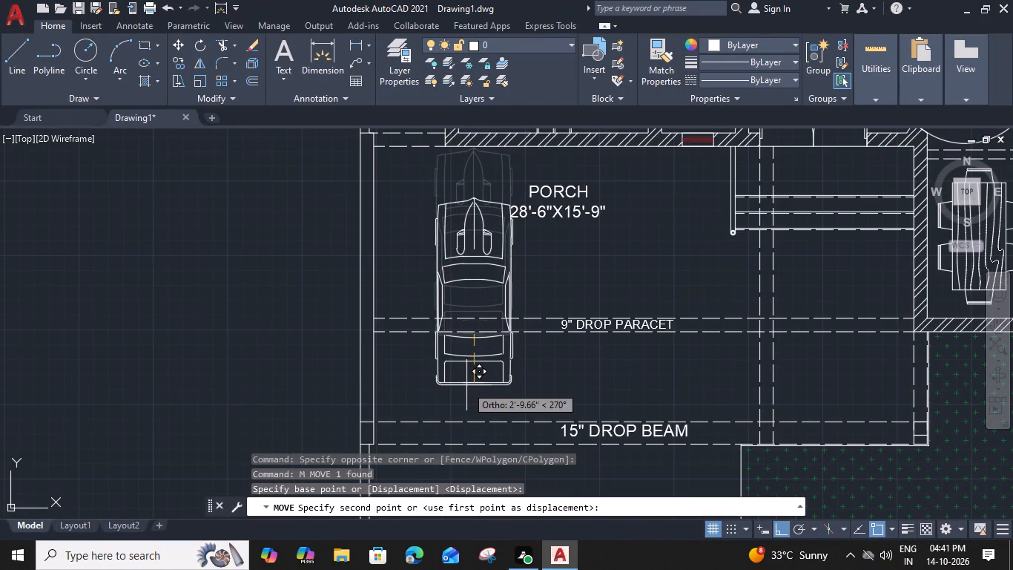
{"action": "left_click", "coordinate": [472, 413]}
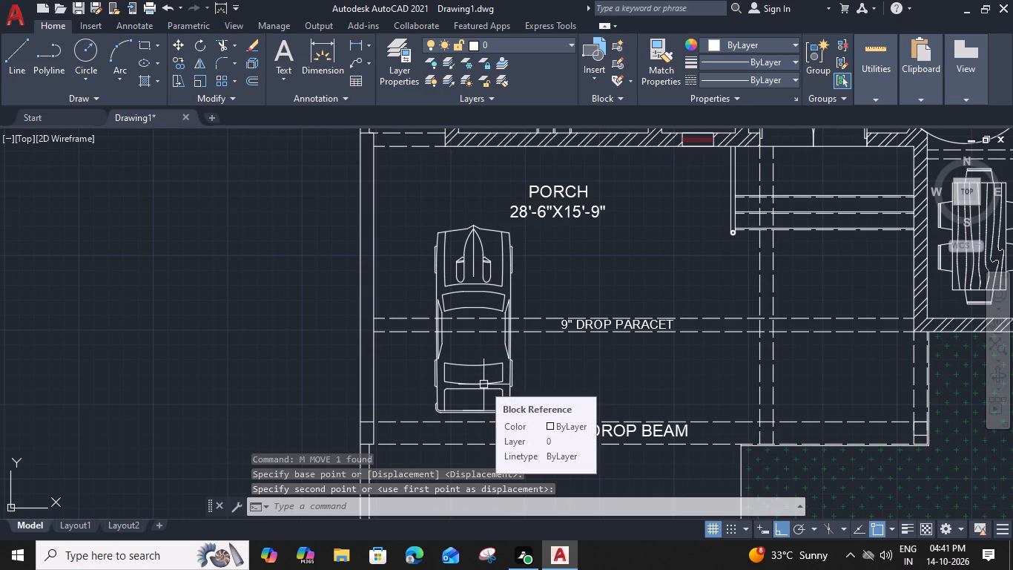
Trim the dashed 9" drop parapet lines where they cross the car body, including the short pieces along both sides.
{"action": "type", "text": "TR"}
{"action": "key", "text": "space"}
{"action": "scroll", "coordinate": [478, 361], "scroll_direction": "up", "scroll_amount": 1}
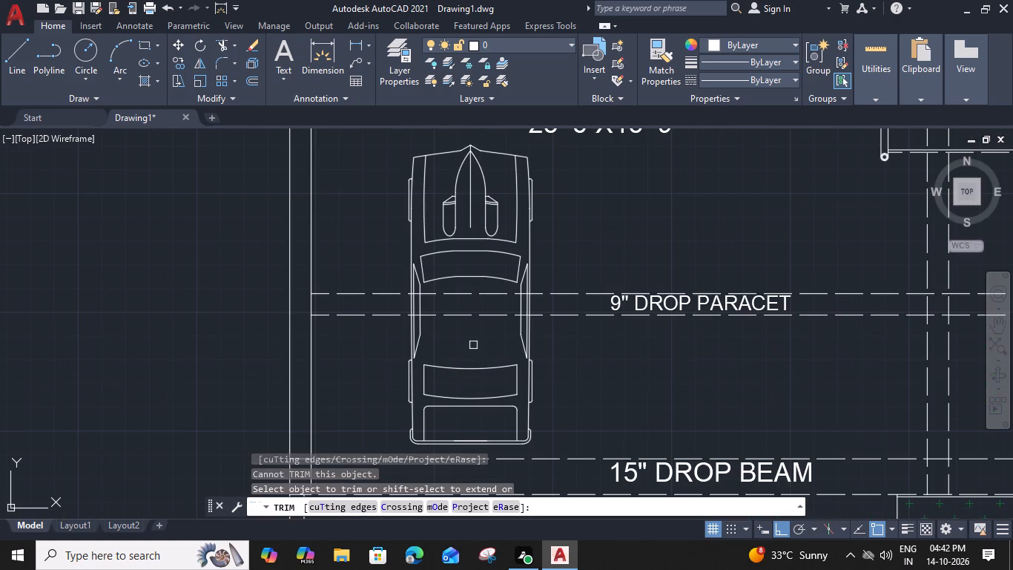
{"action": "left_click", "coordinate": [469, 318]}
{"action": "left_click", "coordinate": [472, 297]}
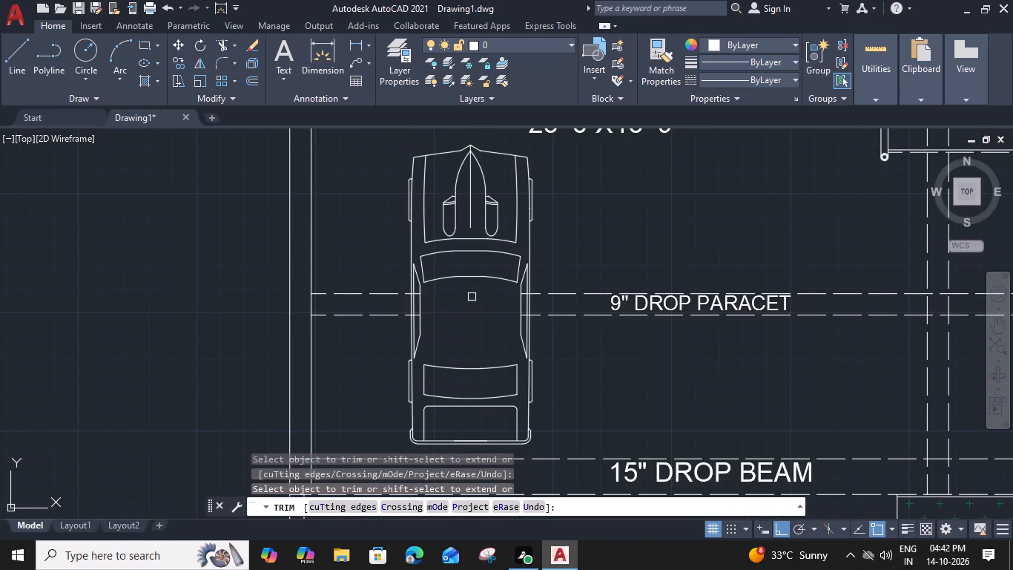
{"action": "scroll", "coordinate": [535, 302], "scroll_direction": "up", "scroll_amount": 5}
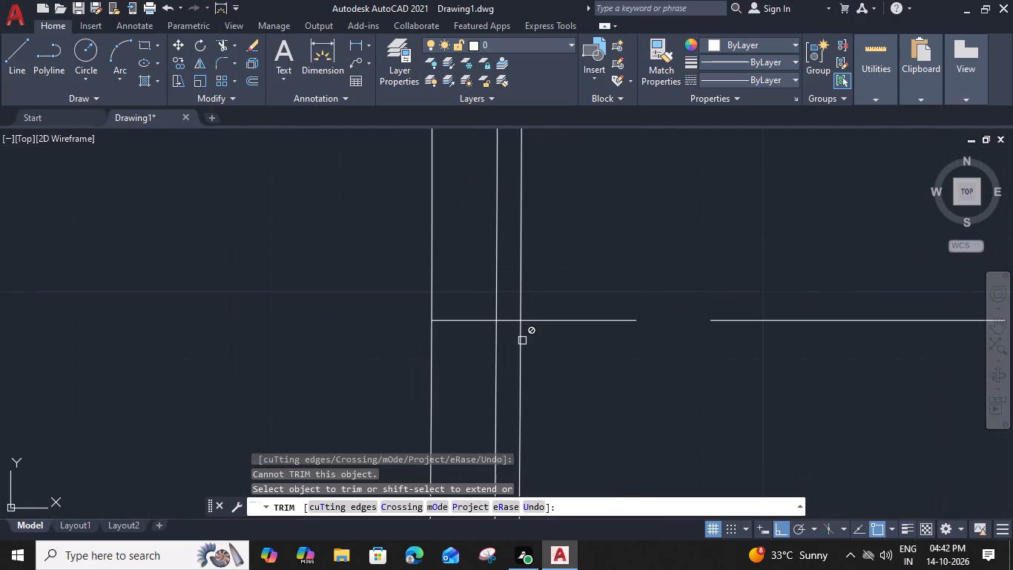
{"action": "left_click", "coordinate": [511, 322]}
{"action": "scroll", "coordinate": [510, 321], "scroll_direction": "down", "scroll_amount": 1}
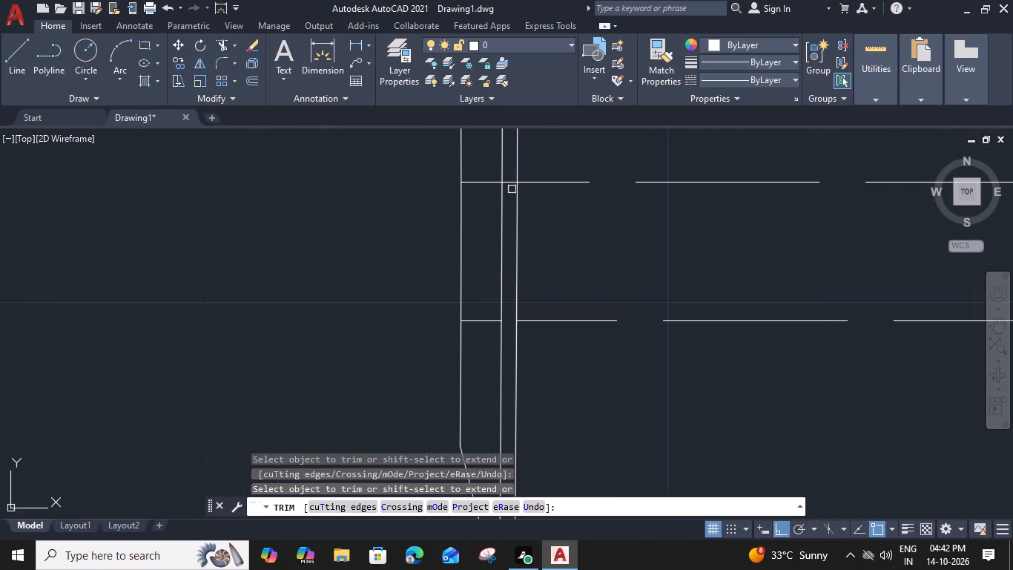
{"action": "left_click", "coordinate": [510, 179]}
{"action": "left_click", "coordinate": [492, 183]}
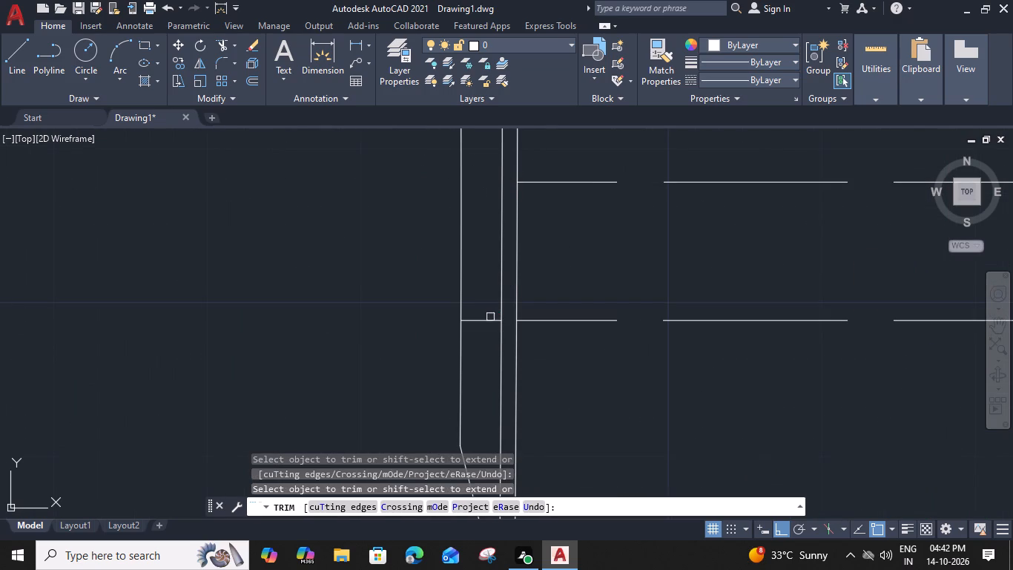
{"action": "left_click", "coordinate": [489, 320]}
{"action": "scroll", "coordinate": [488, 320], "scroll_direction": "down", "scroll_amount": 1}
{"action": "middle_click_drag", "start_coordinate": [363, 326], "coordinate": [693, 275]}
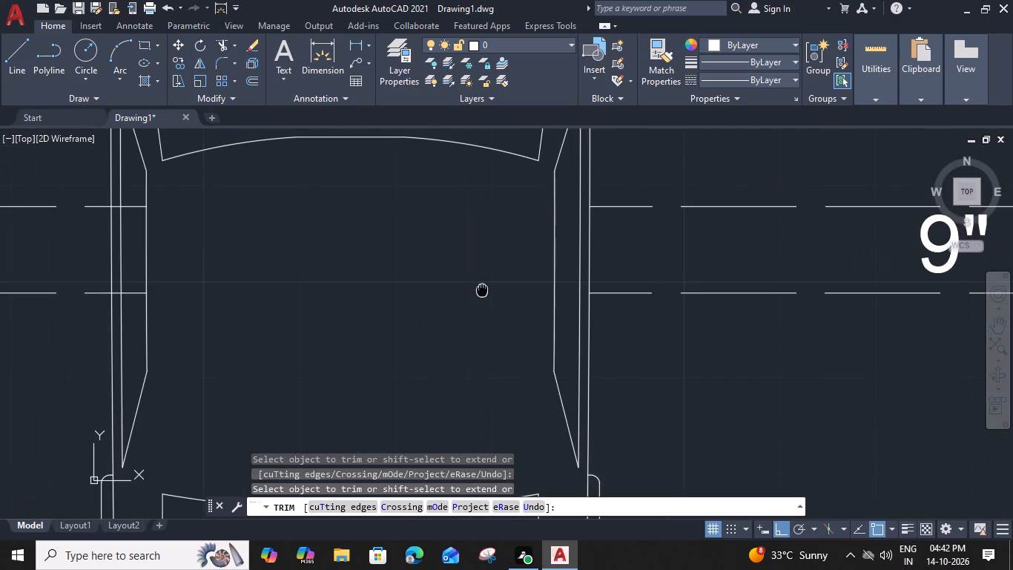
{"action": "left_click", "coordinate": [379, 269]}
{"action": "left_click", "coordinate": [383, 180]}
{"action": "scroll", "coordinate": [367, 182], "scroll_direction": "up", "scroll_amount": 2}
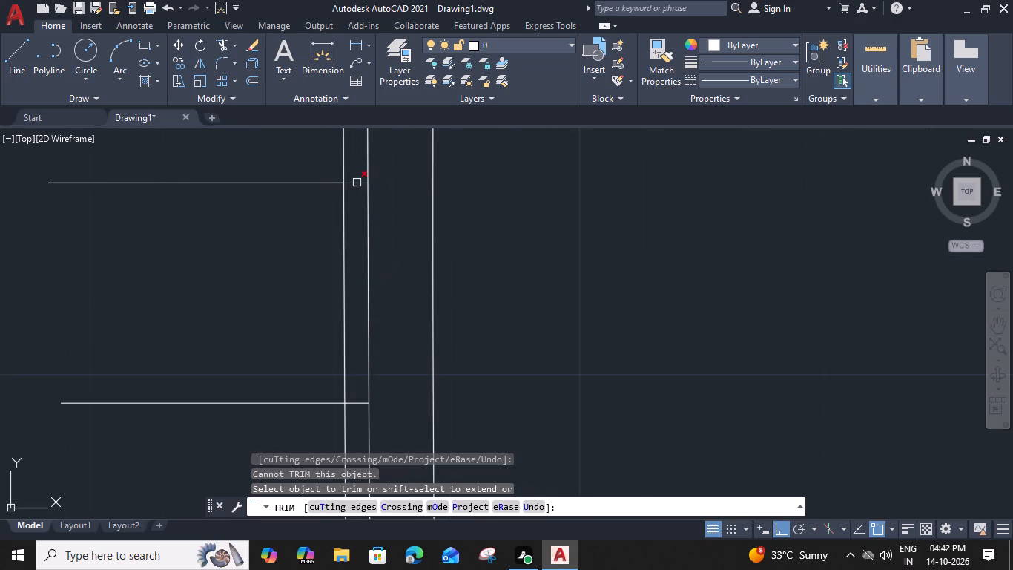
{"action": "left_click", "coordinate": [357, 183]}
{"action": "left_click", "coordinate": [359, 405]}
{"action": "key", "text": "Escape"}
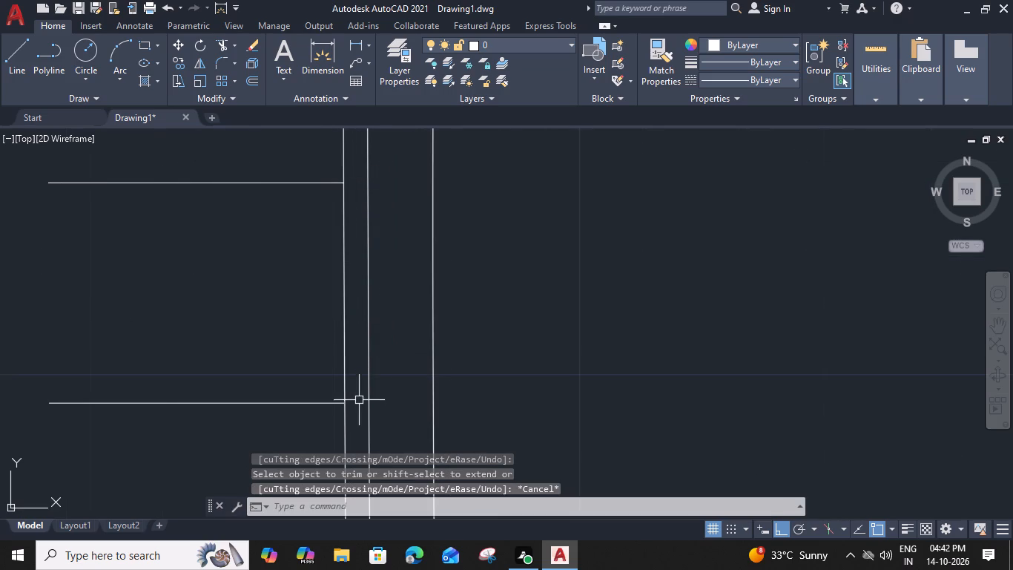
Move the sports car about 2'-5" straight west, closer to the porch's west boundary.
{"action": "scroll", "coordinate": [360, 398], "scroll_direction": "down", "scroll_amount": 3}
{"action": "scroll", "coordinate": [547, 342], "scroll_direction": "down", "scroll_amount": 2}
{"action": "middle_click_drag", "start_coordinate": [539, 356], "coordinate": [515, 309]}
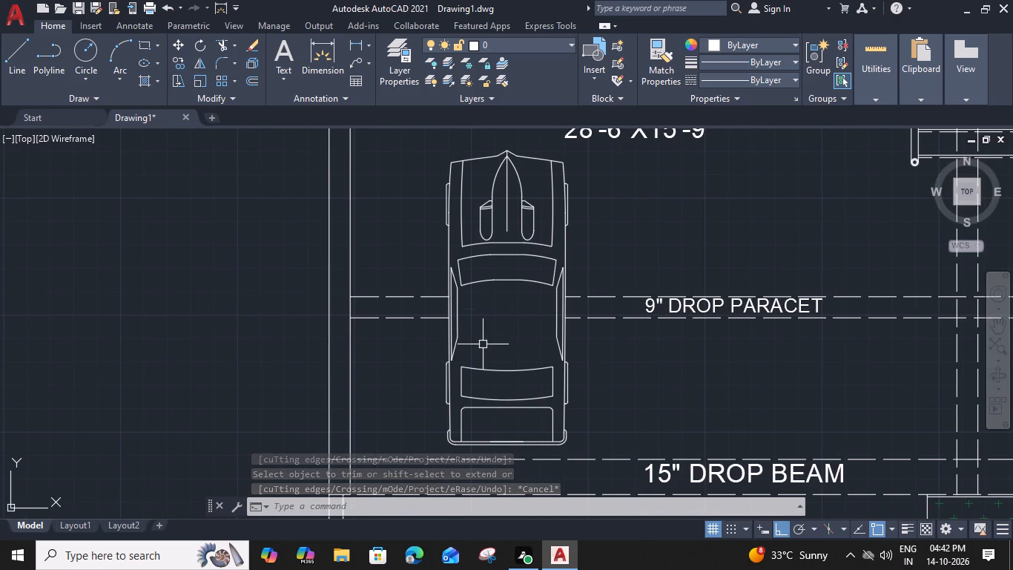
{"action": "left_click", "coordinate": [448, 249]}
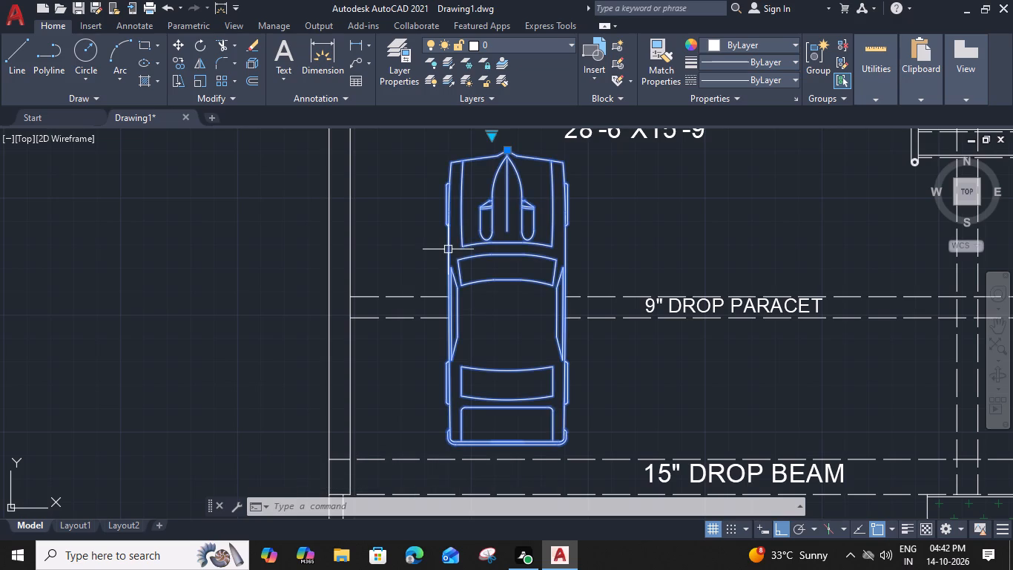
{"action": "type", "text": "M"}
{"action": "key", "text": "space"}
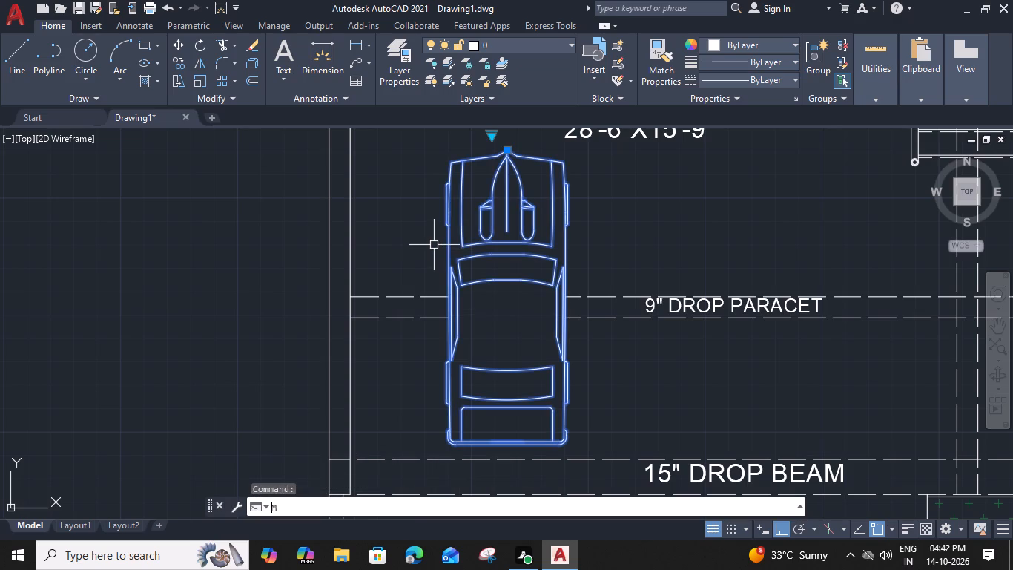
{"action": "scroll", "coordinate": [442, 269], "scroll_direction": "up", "scroll_amount": 1}
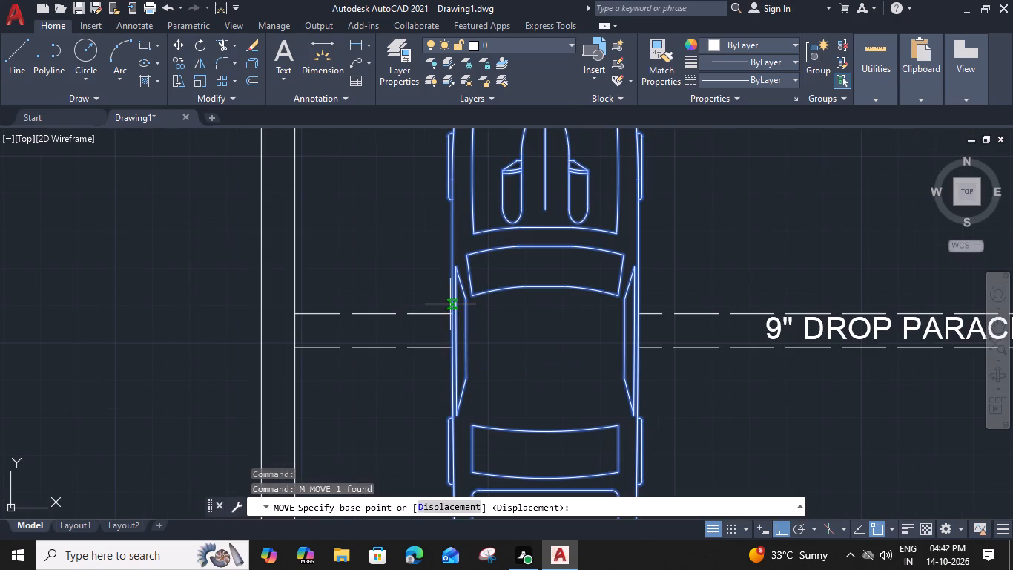
{"action": "scroll", "coordinate": [450, 304], "scroll_direction": "up", "scroll_amount": 2}
{"action": "left_click", "coordinate": [455, 377]}
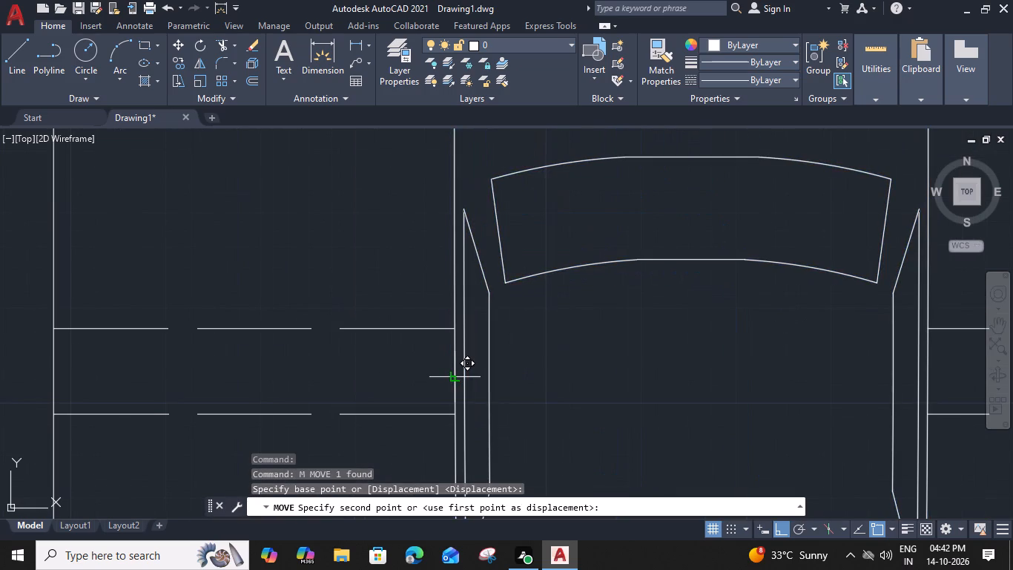
{"action": "scroll", "coordinate": [318, 385], "scroll_direction": "down", "scroll_amount": 1}
{"action": "left_click", "coordinate": [232, 380]}
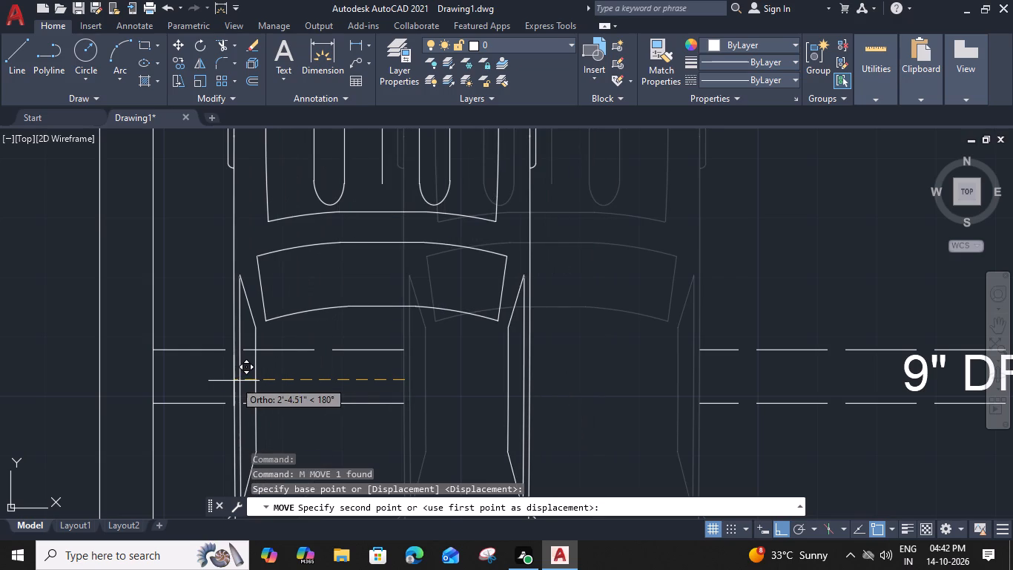
{"action": "key", "text": "Escape"}
Trim the western stubs of the 9" drop parapet lines back to the relocated car's west side.
{"action": "type", "text": "TR"}
{"action": "key", "text": "space"}
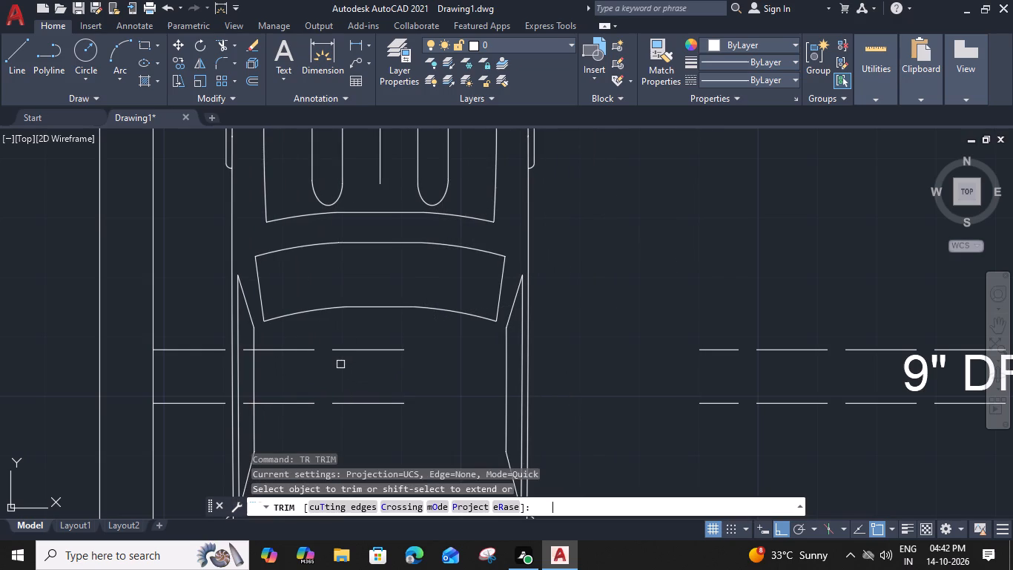
{"action": "left_click", "coordinate": [346, 352]}
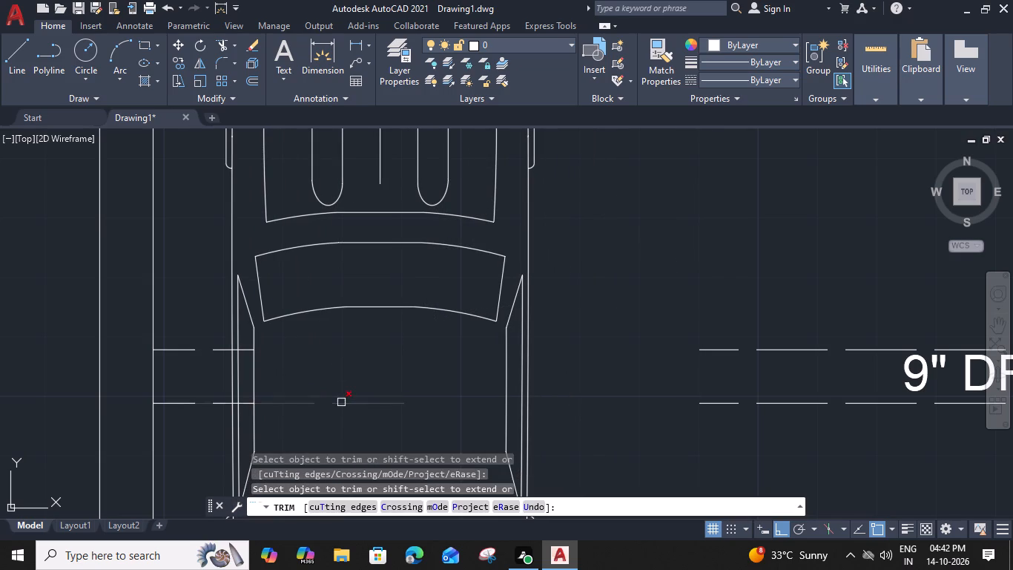
{"action": "left_click", "coordinate": [341, 403]}
{"action": "scroll", "coordinate": [245, 396], "scroll_direction": "up", "scroll_amount": 2}
{"action": "left_click", "coordinate": [250, 416]}
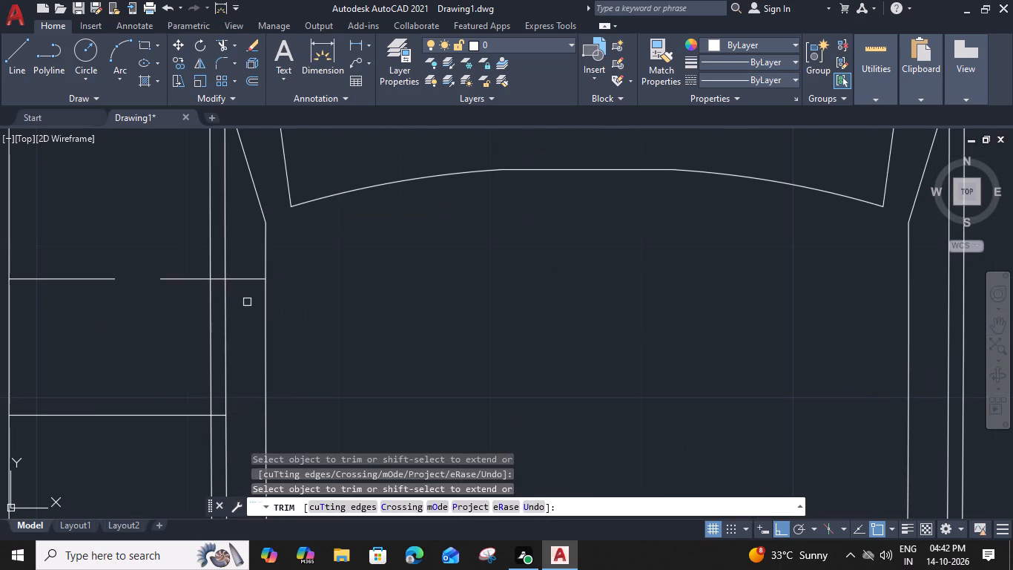
{"action": "left_click", "coordinate": [250, 282]}
{"action": "left_click", "coordinate": [217, 278]}
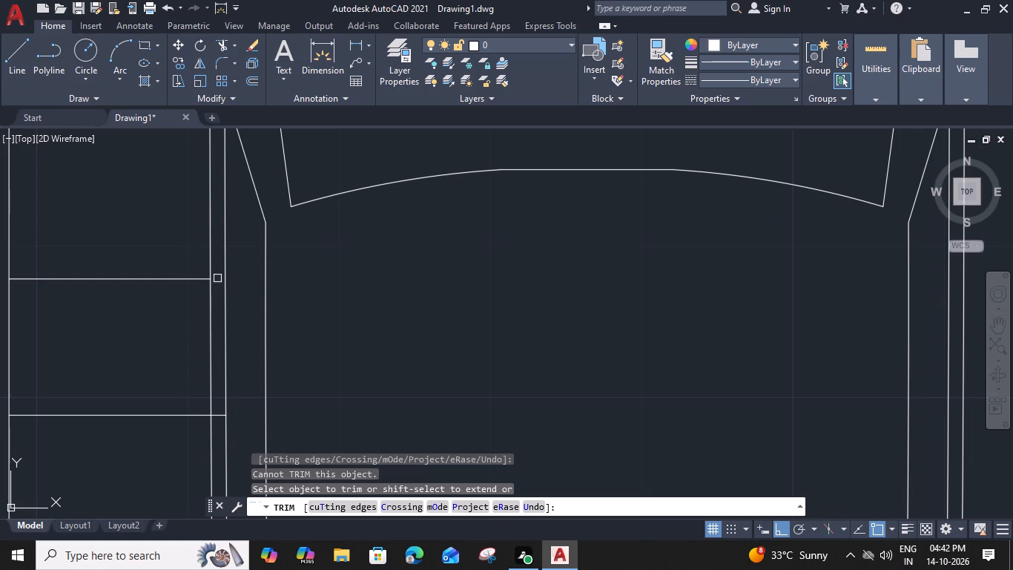
{"action": "left_click", "coordinate": [216, 418]}
{"action": "key", "text": "Escape"}
Move the 9" DROP PARACET label east along its dashed lines to just beside the vertical dashed beam lines.
{"action": "scroll", "coordinate": [220, 397], "scroll_direction": "down", "scroll_amount": 3}
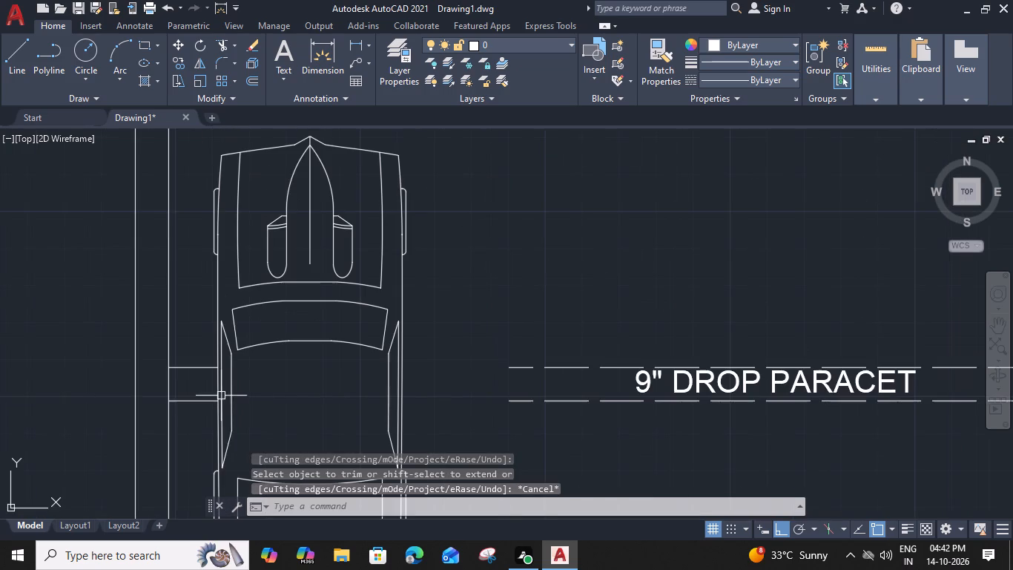
{"action": "middle_click_drag", "start_coordinate": [544, 335], "coordinate": [117, 312]}
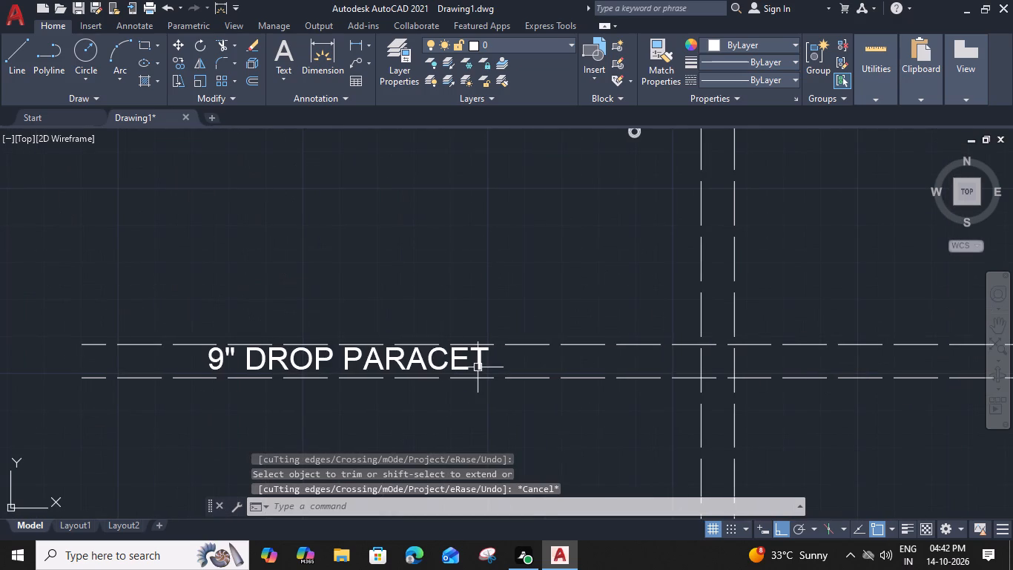
{"action": "left_click", "coordinate": [478, 367]}
{"action": "type", "text": "M"}
{"action": "key", "text": "space"}
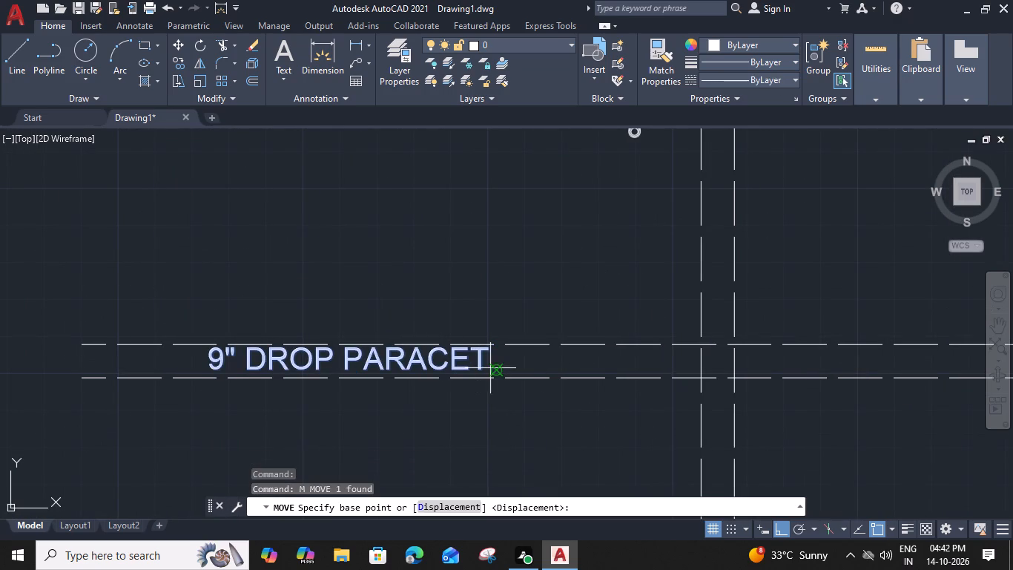
{"action": "left_click", "coordinate": [494, 371]}
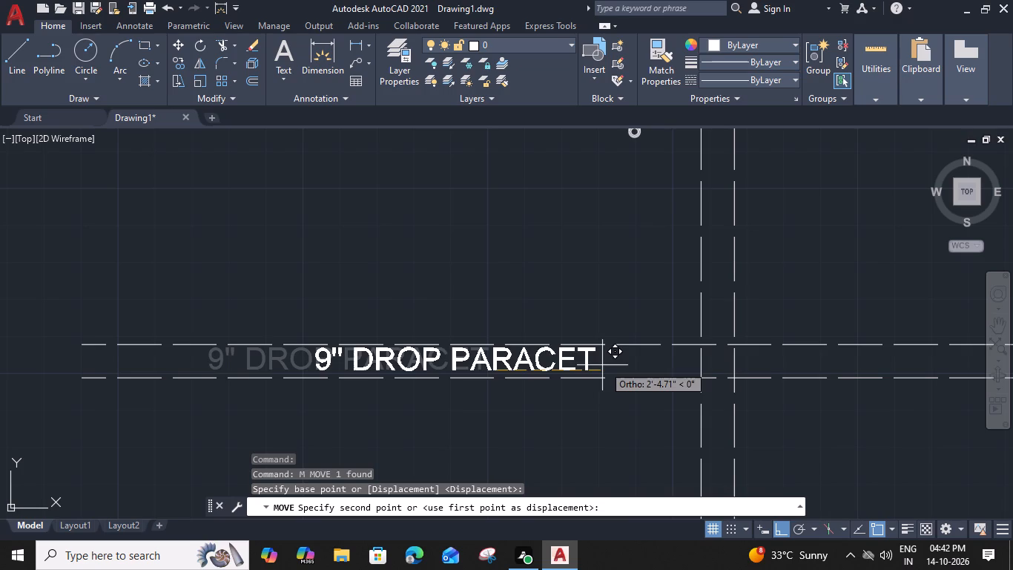
{"action": "left_click", "coordinate": [689, 370]}
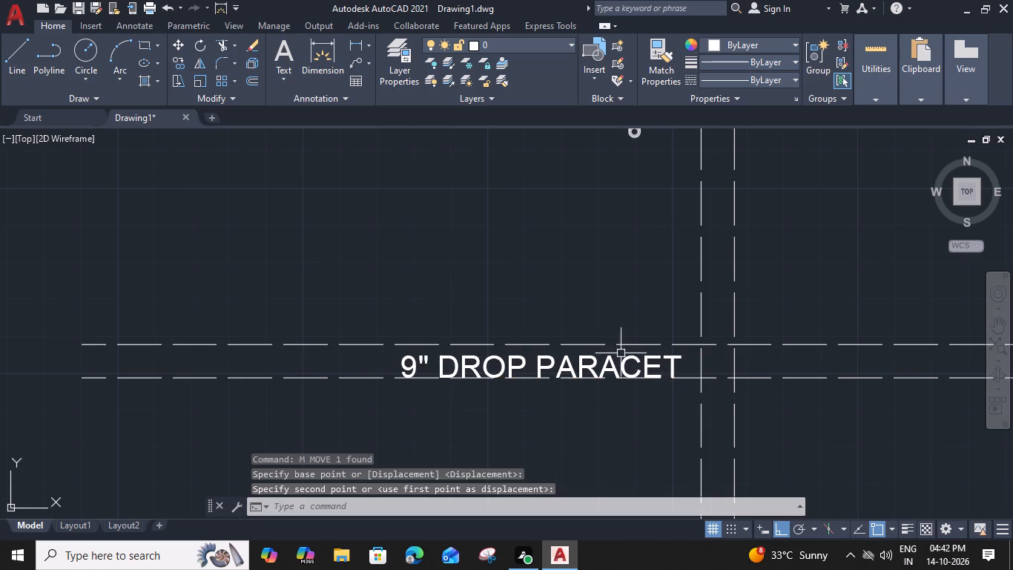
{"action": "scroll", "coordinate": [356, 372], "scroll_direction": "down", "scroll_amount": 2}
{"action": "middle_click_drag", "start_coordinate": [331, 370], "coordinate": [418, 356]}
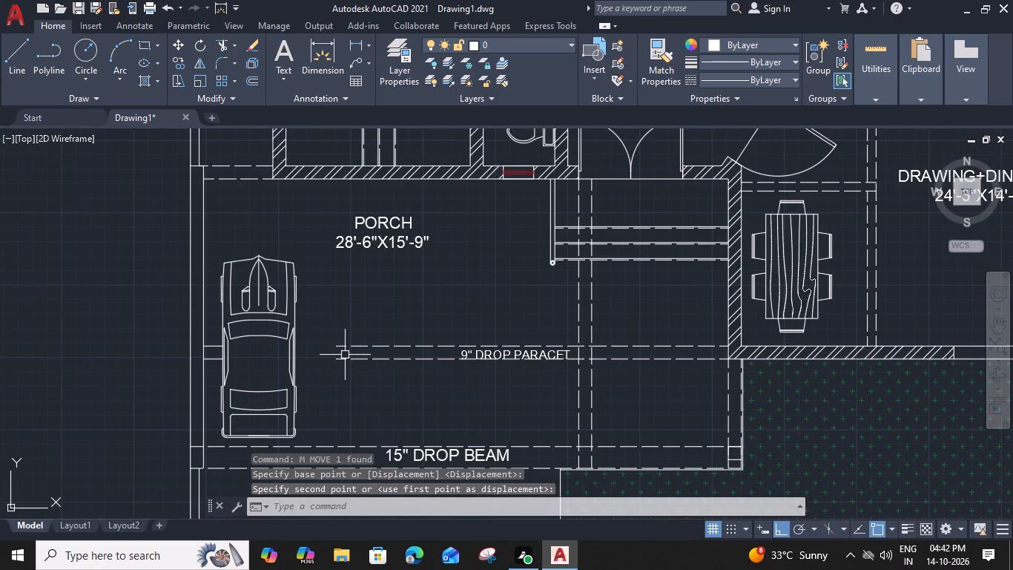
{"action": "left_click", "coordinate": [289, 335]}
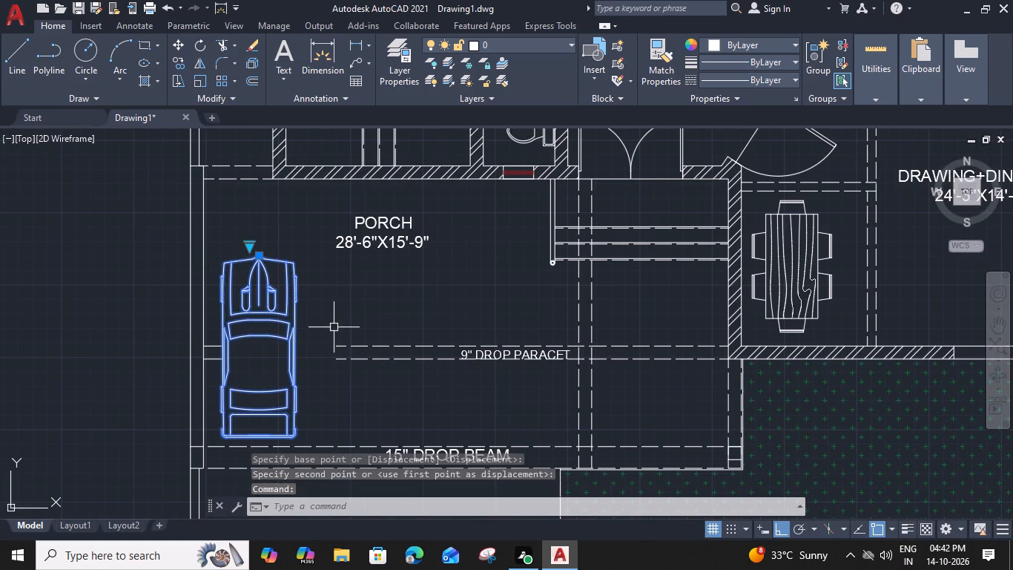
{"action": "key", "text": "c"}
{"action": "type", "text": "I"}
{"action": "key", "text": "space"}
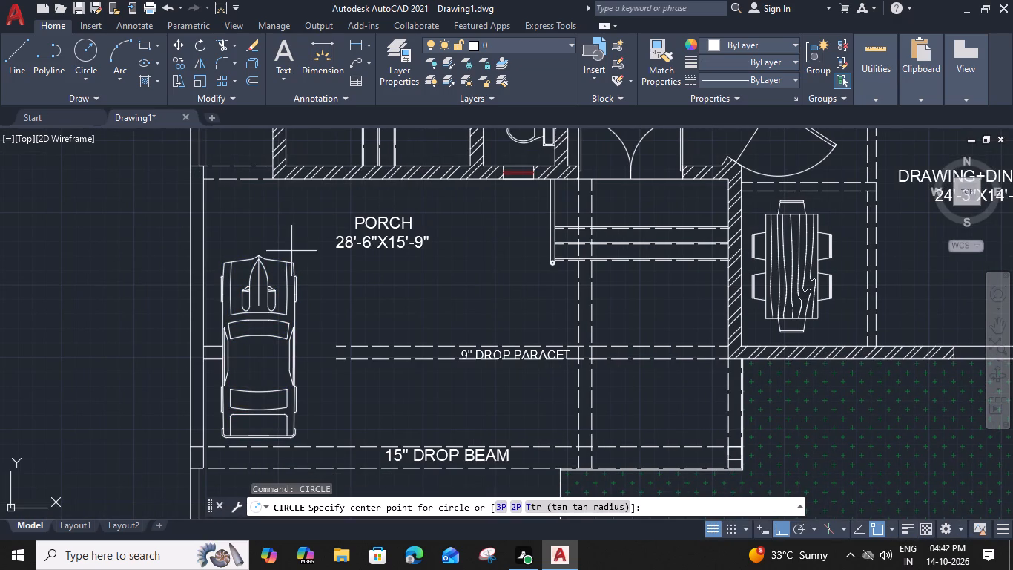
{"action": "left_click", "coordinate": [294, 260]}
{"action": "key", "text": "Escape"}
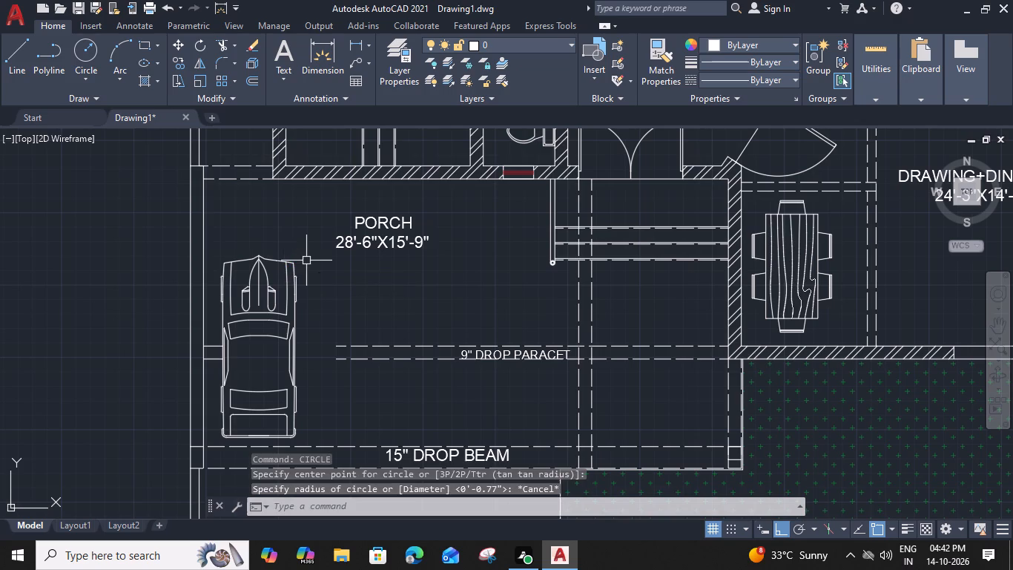
Copy the porch's sports car straight east so a second car stands beside it below the PORCH label.
{"action": "left_click", "coordinate": [291, 266]}
{"action": "key", "text": "c"}
{"action": "key", "text": "o"}
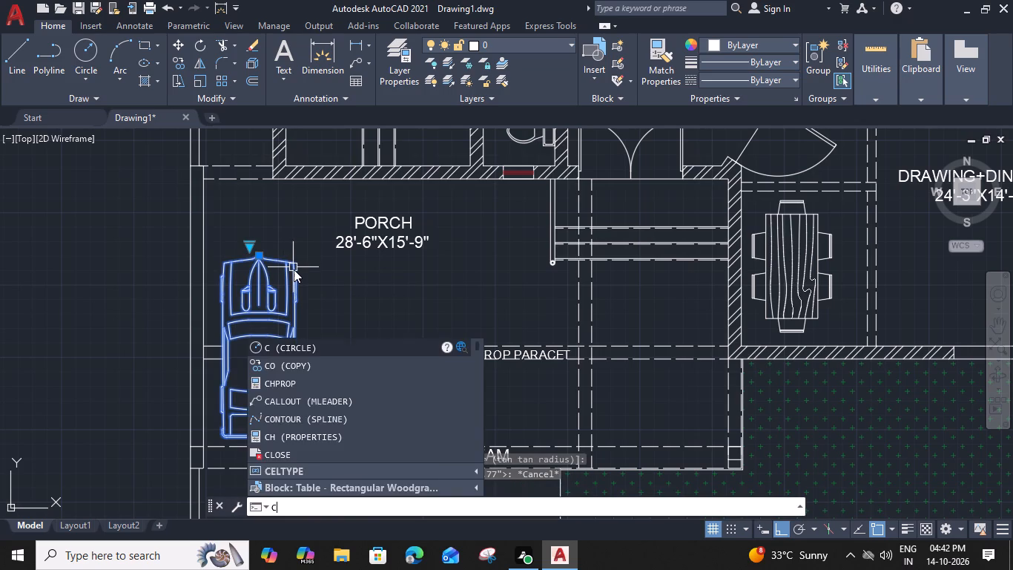
{"action": "key", "text": "space"}
{"action": "left_click", "coordinate": [296, 262]}
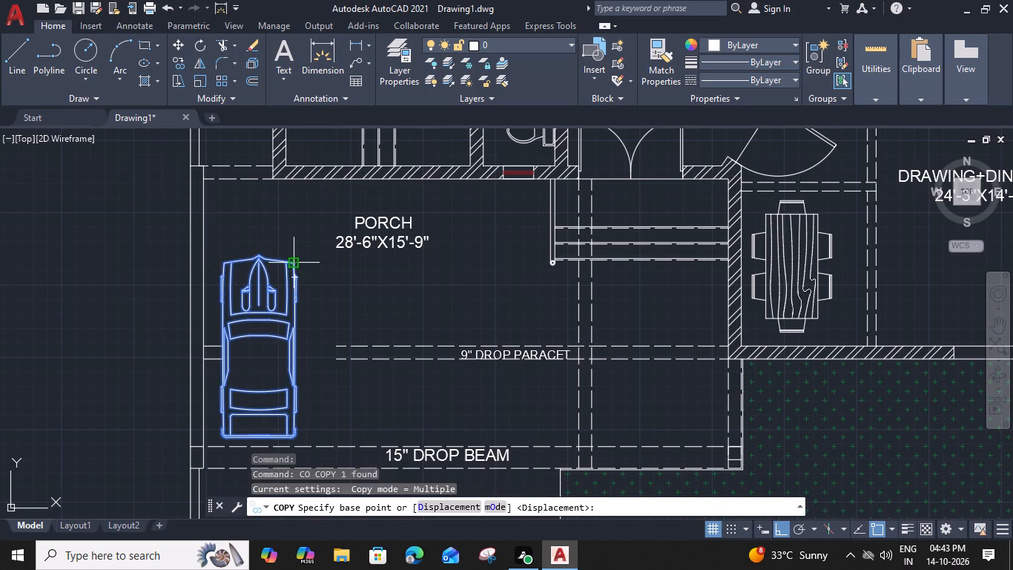
{"action": "left_click", "coordinate": [404, 267]}
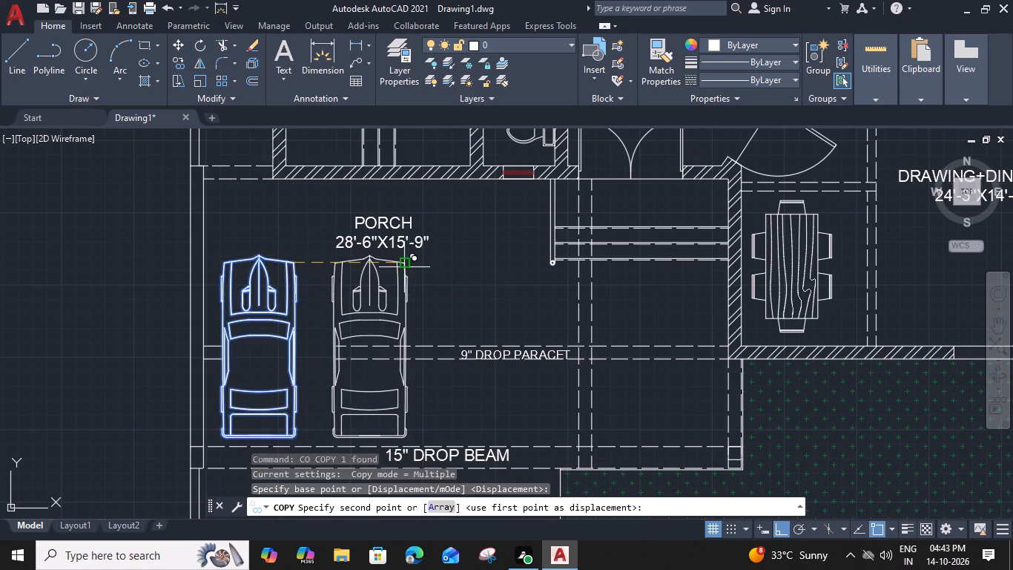
{"action": "key", "text": "Escape"}
Trim the dashed 9" drop parapet lines where they cross the second car's body and its east side strip.
{"action": "type", "text": "TR"}
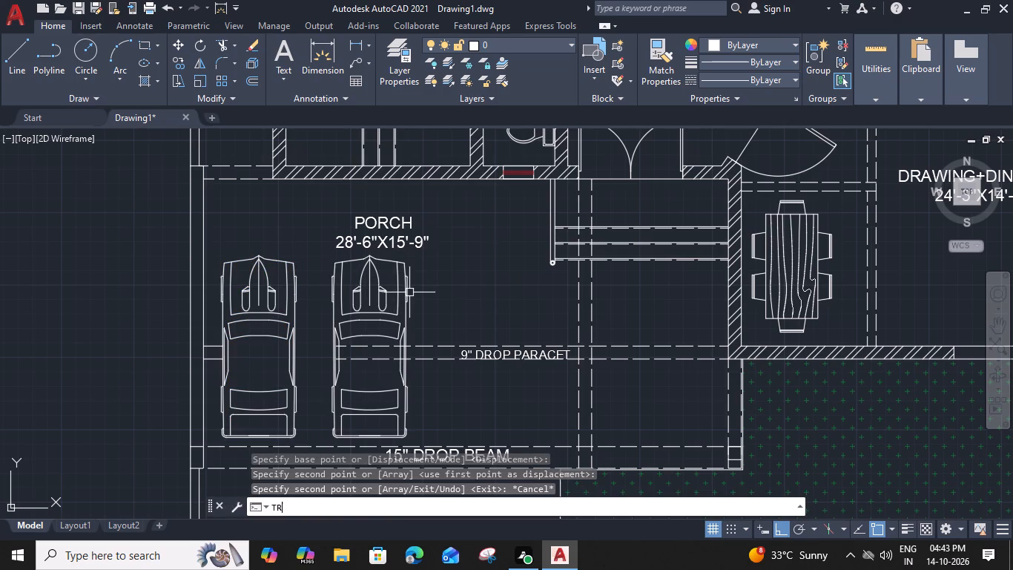
{"action": "key", "text": "space"}
{"action": "scroll", "coordinate": [369, 351], "scroll_direction": "up", "scroll_amount": 2}
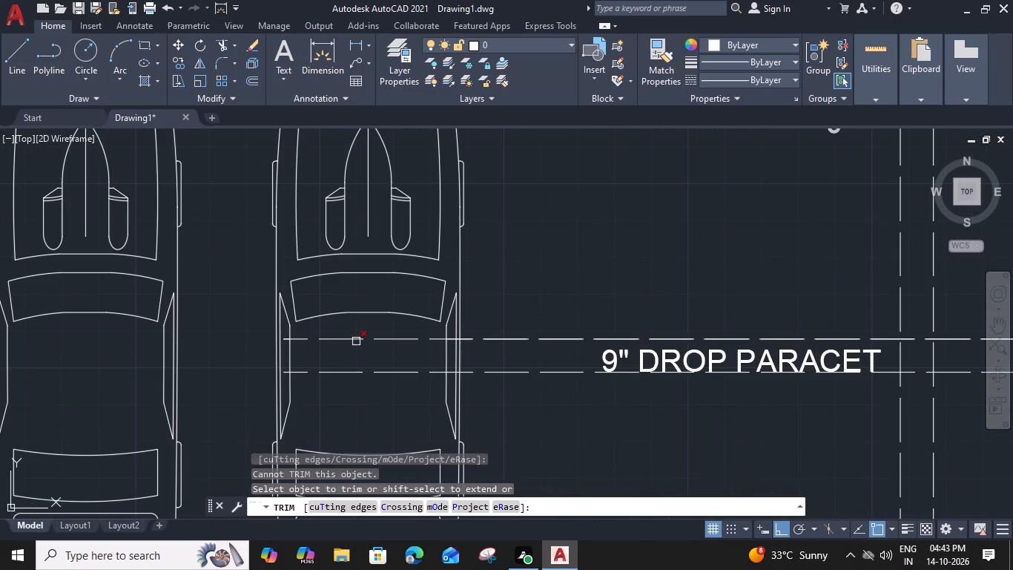
{"action": "left_click", "coordinate": [356, 341]}
{"action": "left_click", "coordinate": [359, 372]}
{"action": "scroll", "coordinate": [440, 361], "scroll_direction": "up", "scroll_amount": 3}
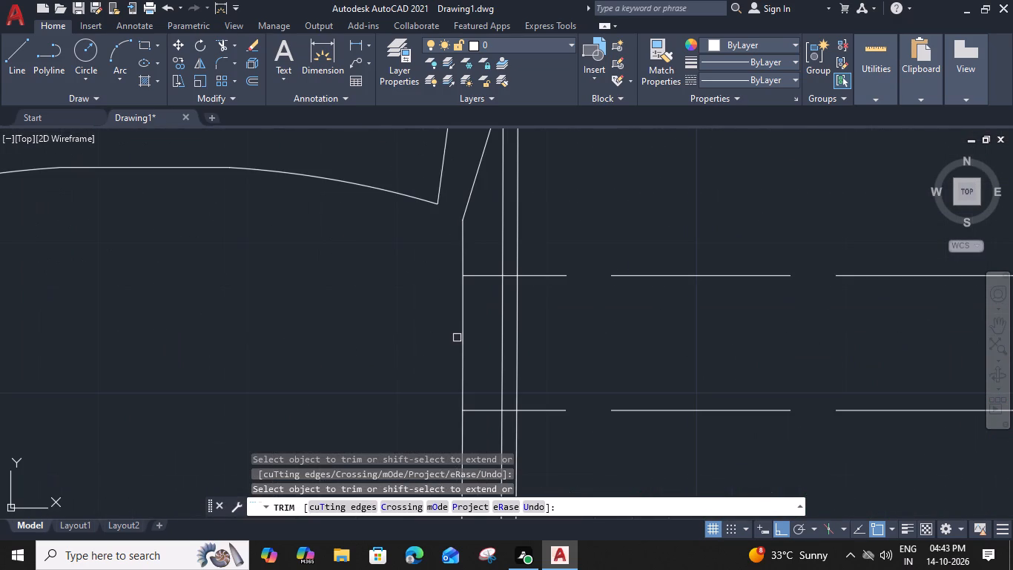
{"action": "left_click", "coordinate": [511, 275]}
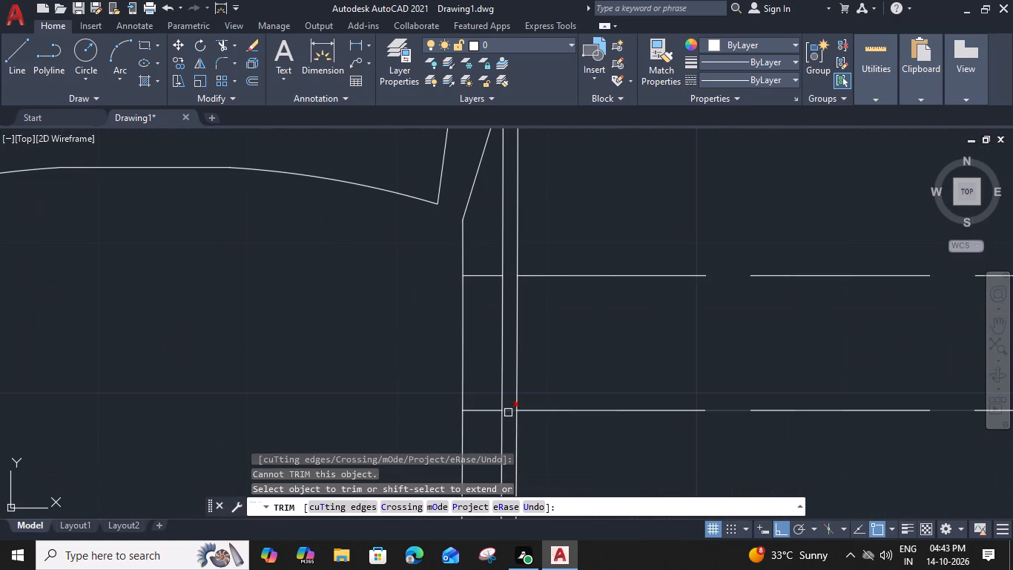
{"action": "left_click", "coordinate": [508, 413]}
{"action": "key", "text": "Escape"}
Erase the short leftover pieces of the drop parapet lines inside the second car's east and west sides.
{"action": "left_click_drag", "start_coordinate": [493, 264], "coordinate": [489, 275]}
{"action": "left_click", "coordinate": [492, 425]}
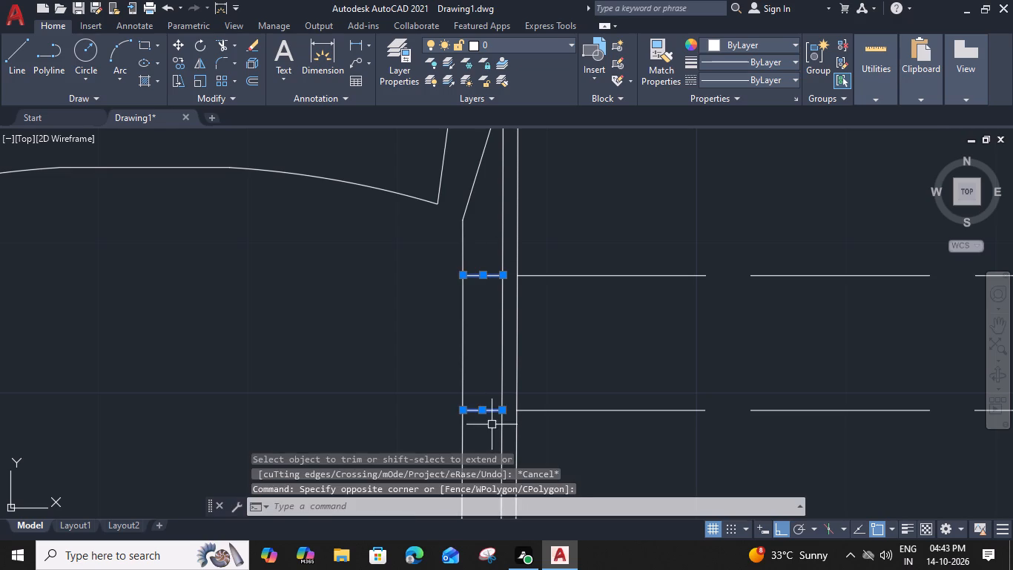
{"action": "key", "text": "Delete"}
{"action": "scroll", "coordinate": [465, 369], "scroll_direction": "down", "scroll_amount": 2}
{"action": "middle_click_drag", "start_coordinate": [289, 360], "coordinate": [462, 332]}
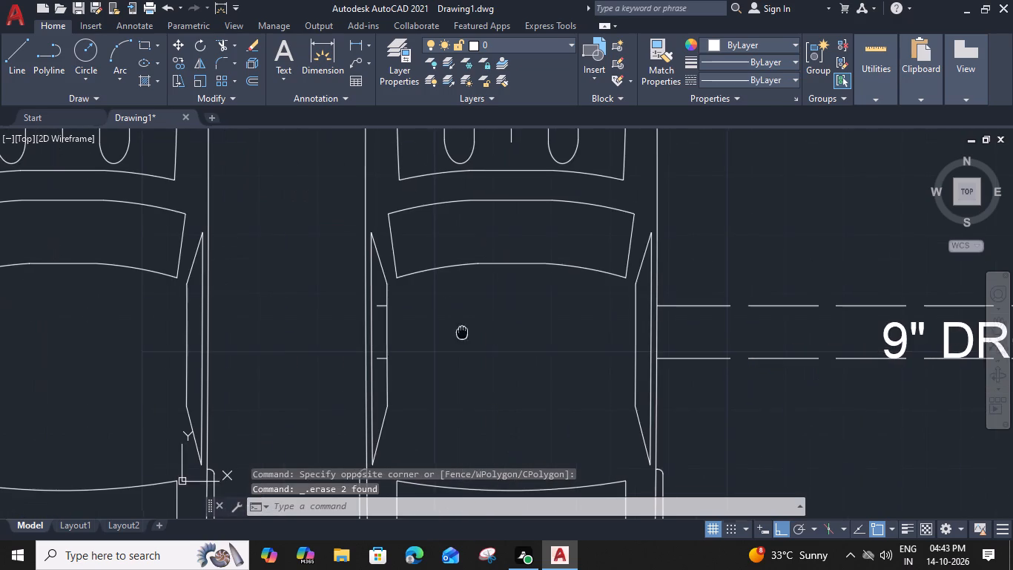
{"action": "scroll", "coordinate": [384, 333], "scroll_direction": "up", "scroll_amount": 3}
{"action": "left_click_drag", "start_coordinate": [383, 196], "coordinate": [382, 207]}
{"action": "left_click", "coordinate": [374, 453]}
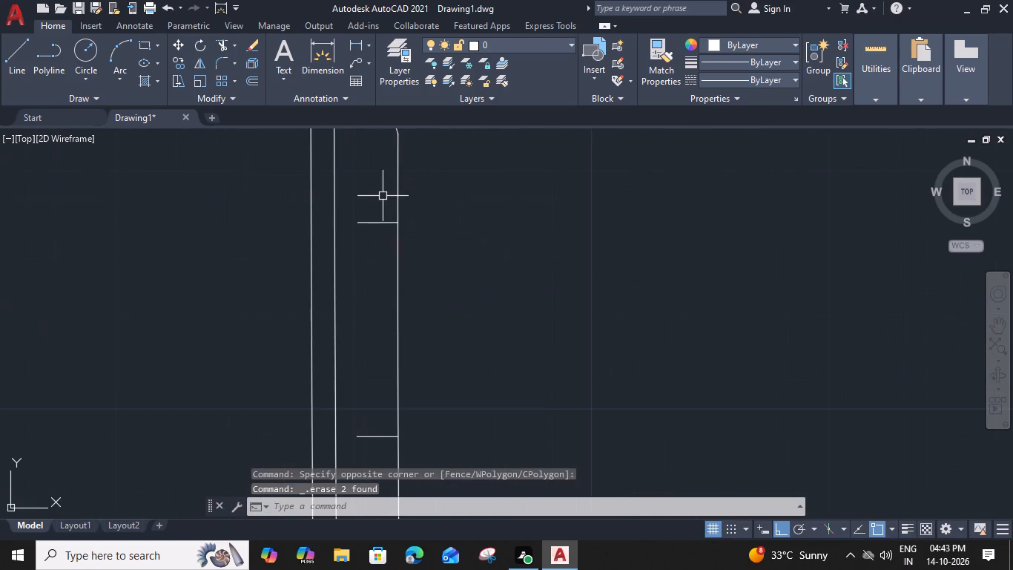
{"action": "key", "text": "Delete"}
Draw a line in the dashed ACAD linetype between the two cars, continuing the southern 9" drop parapet line.
{"action": "scroll", "coordinate": [383, 384], "scroll_direction": "down", "scroll_amount": 5}
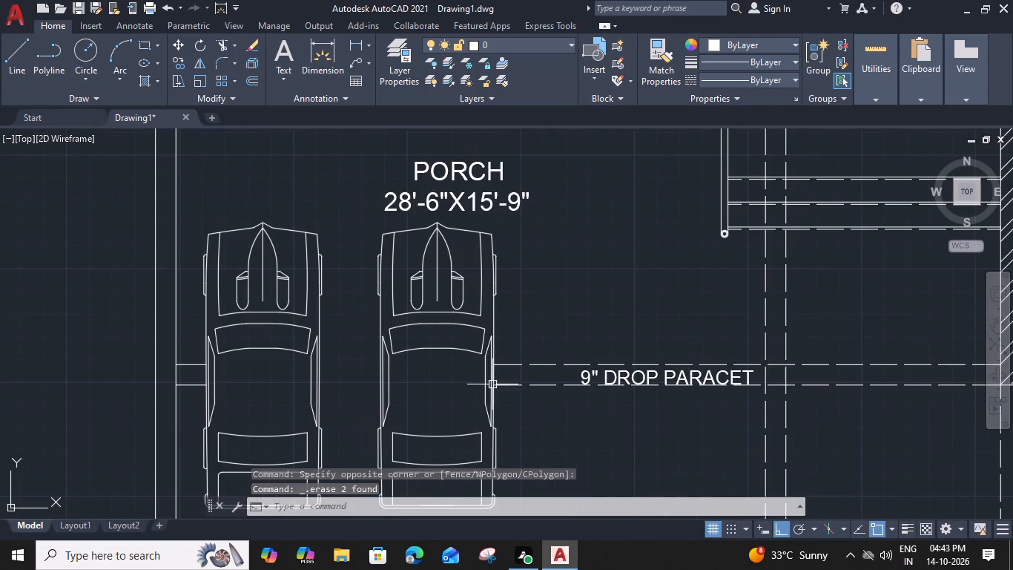
{"action": "scroll", "coordinate": [525, 311], "scroll_direction": "down", "scroll_amount": 2}
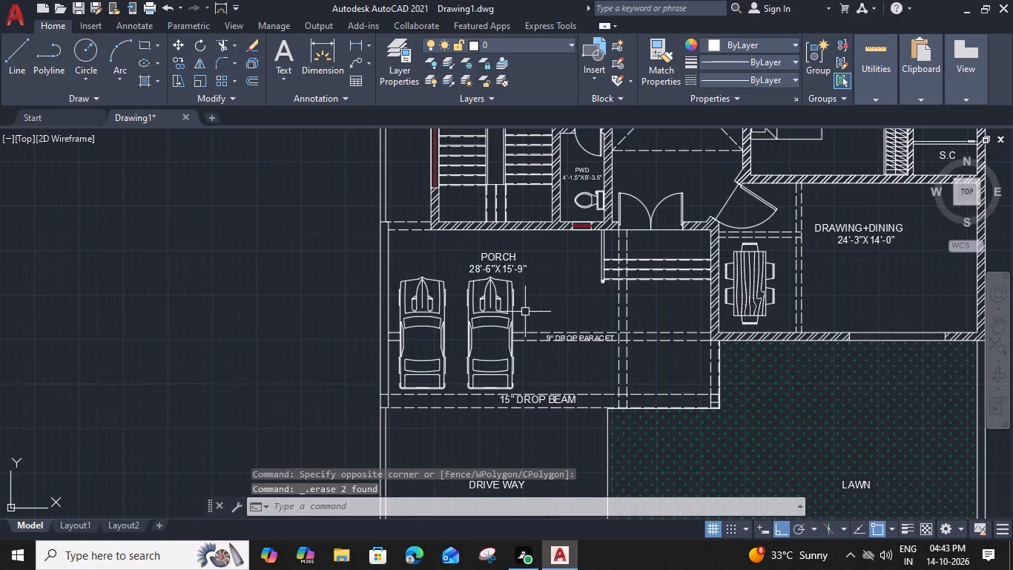
{"action": "middle_click_drag", "start_coordinate": [554, 343], "coordinate": [502, 327]}
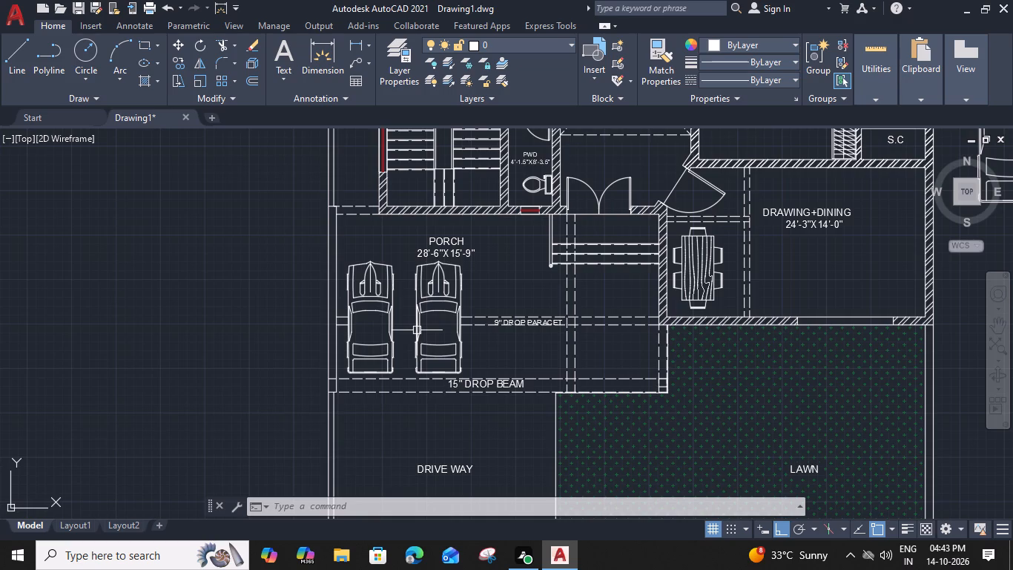
{"action": "scroll", "coordinate": [413, 330], "scroll_direction": "up", "scroll_amount": 3}
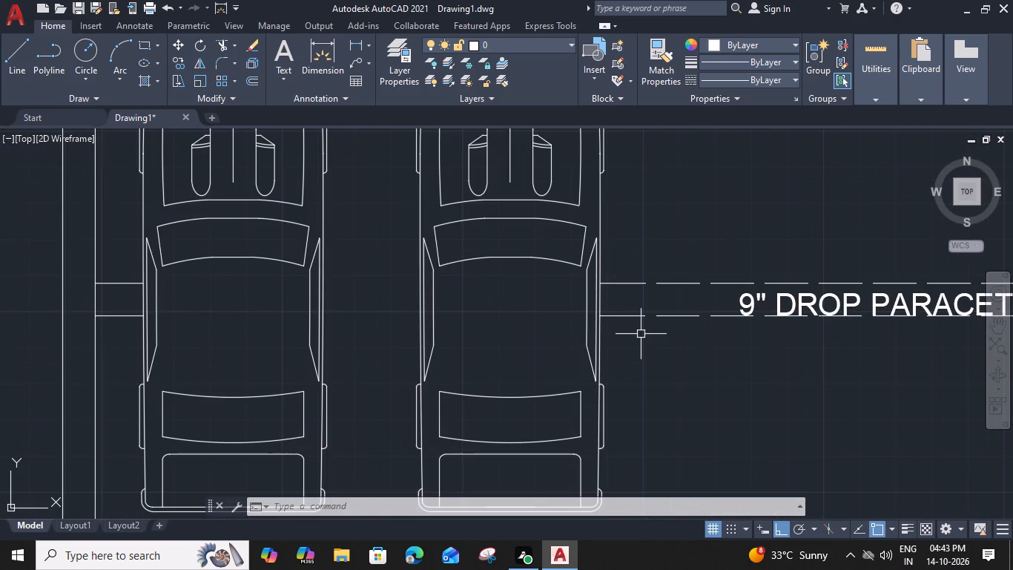
{"action": "key", "text": "l"}
{"action": "key", "text": "space"}
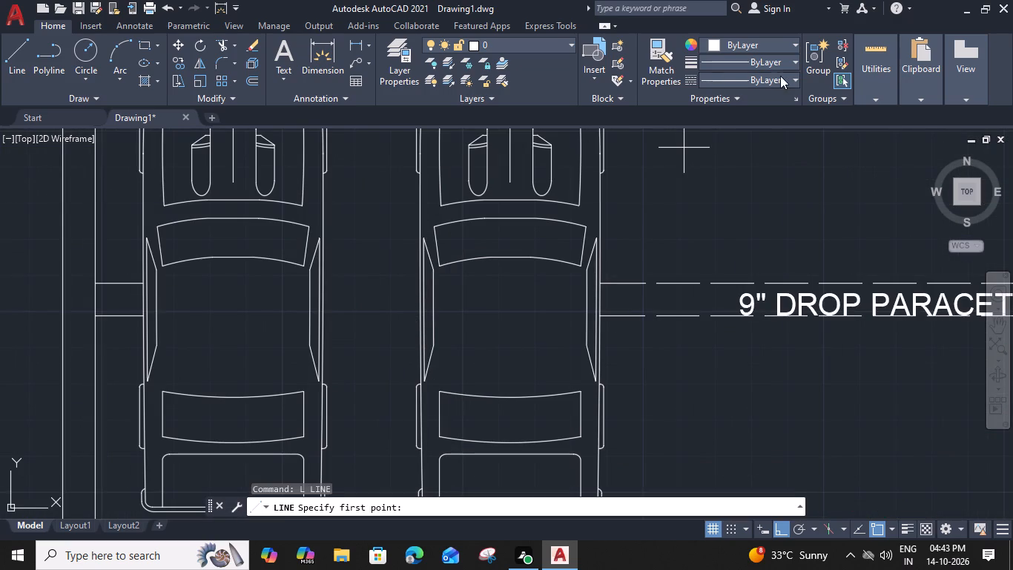
{"action": "left_click", "coordinate": [782, 80]}
{"action": "left_click", "coordinate": [774, 131]}
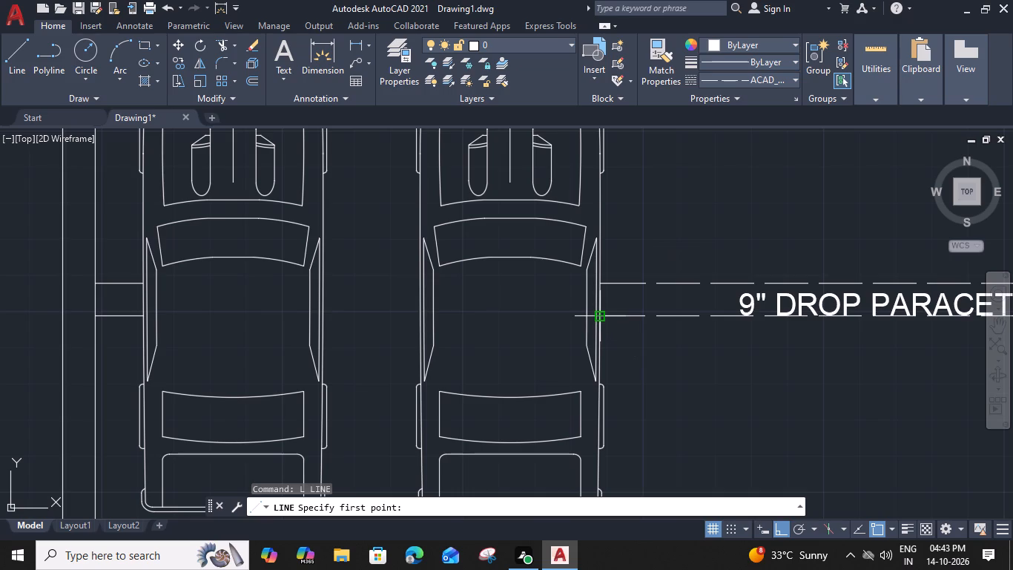
{"action": "left_click", "coordinate": [420, 316]}
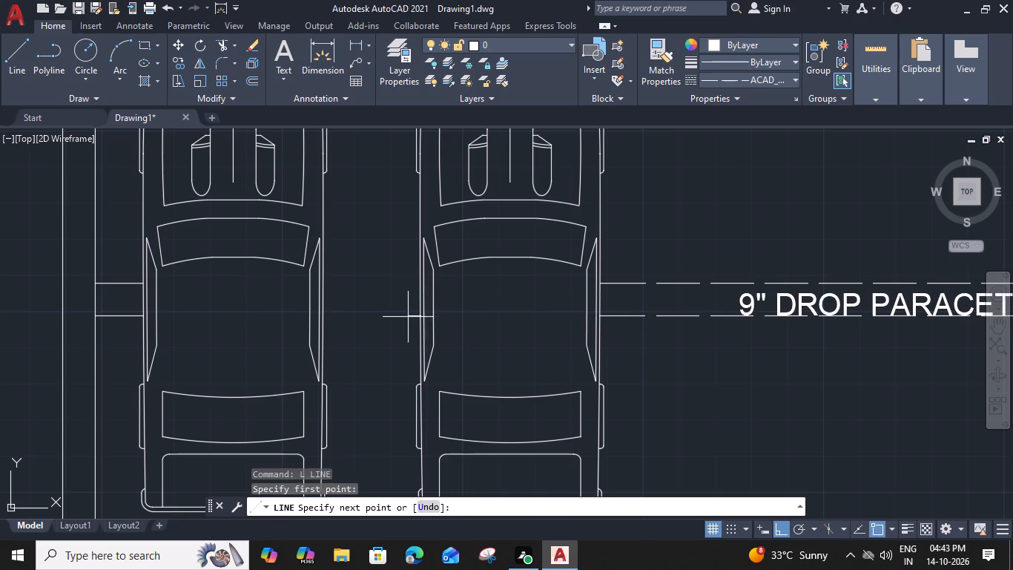
{"action": "left_click", "coordinate": [323, 312]}
{"action": "key", "text": "space"}
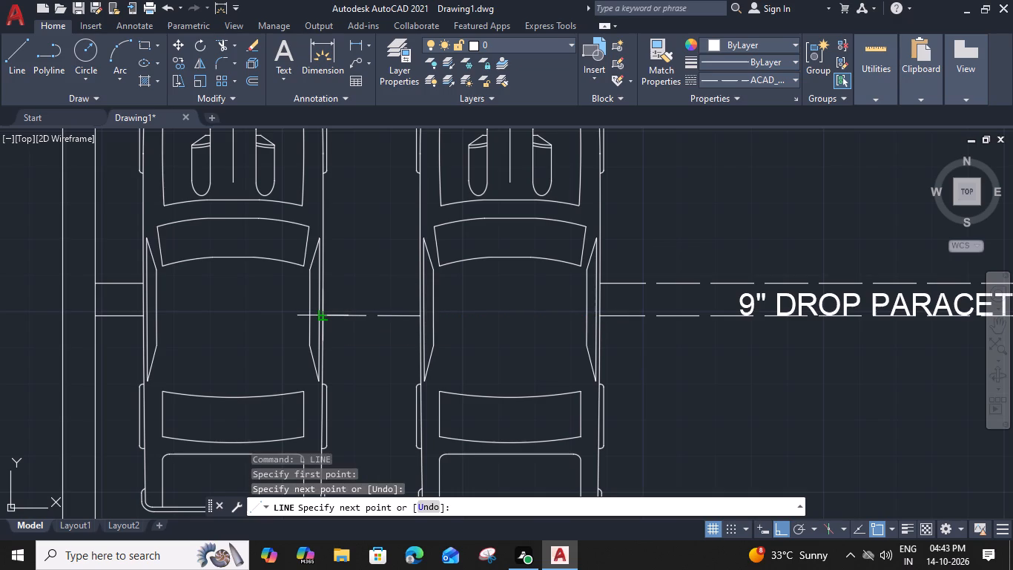
Draw a matching dashed line between the two cars, continuing the northern 9" drop parapet line.
{"action": "key", "text": "space"}
{"action": "scroll", "coordinate": [601, 284], "scroll_direction": "up", "scroll_amount": 2}
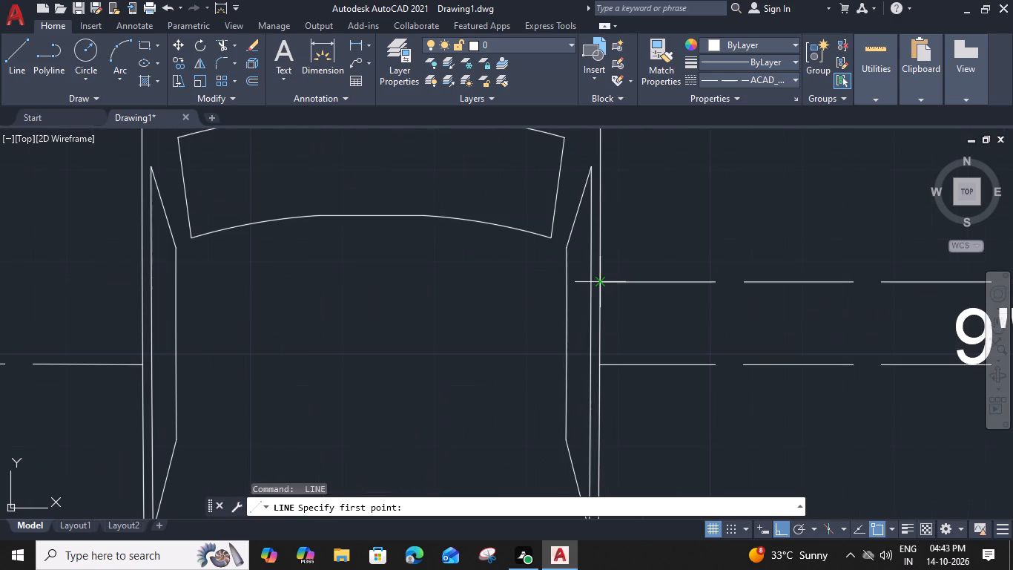
{"action": "middle_click_drag", "start_coordinate": [294, 280], "coordinate": [562, 274]}
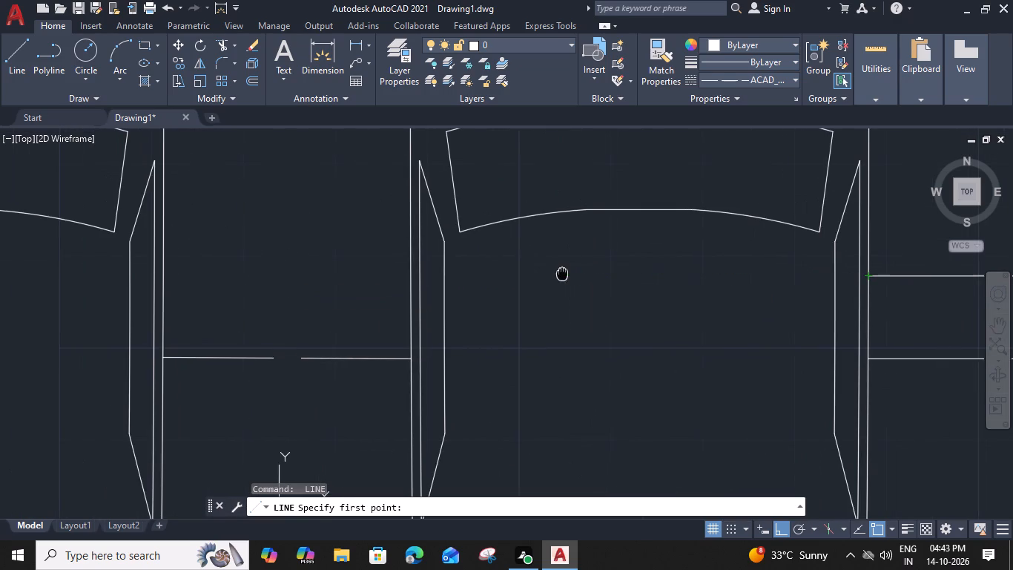
{"action": "middle_click_drag", "start_coordinate": [562, 274], "coordinate": [562, 275]}
{"action": "left_click", "coordinate": [409, 278]}
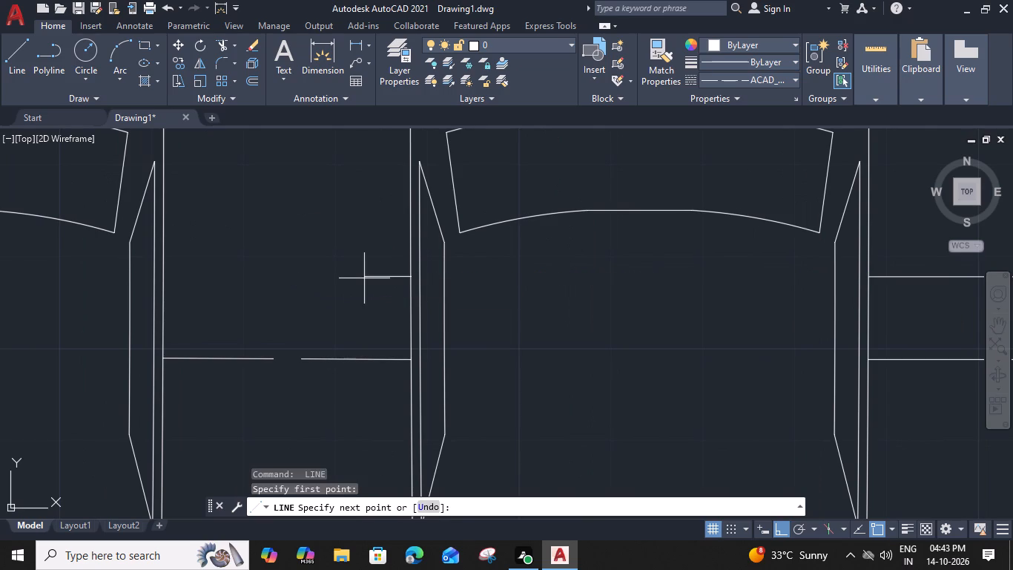
{"action": "left_click", "coordinate": [164, 281]}
{"action": "key", "text": "space"}
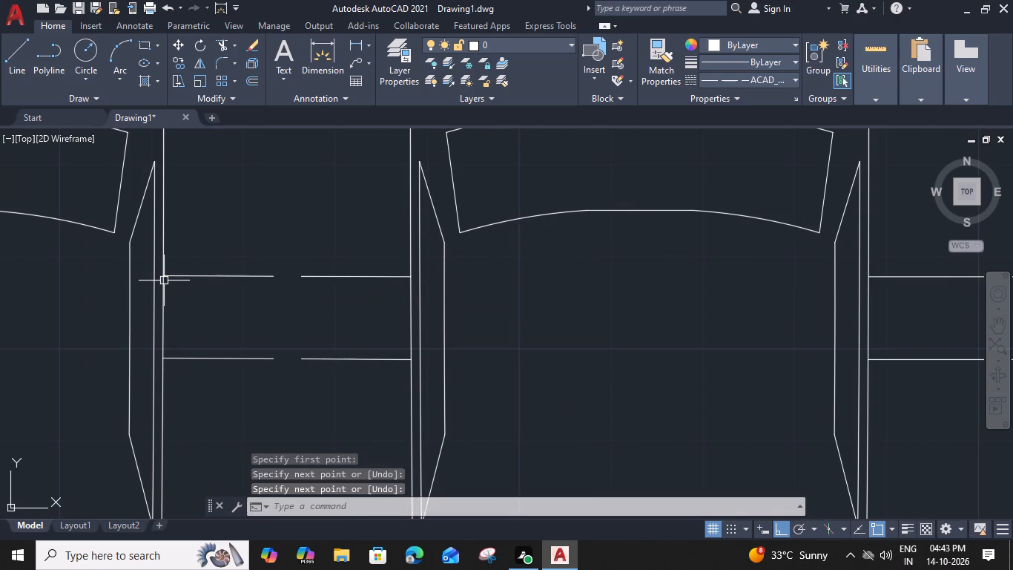
Move the 9" DROP PARACET label west along its dashed lines, midway between the second car and the vertical beam lines.
{"action": "scroll", "coordinate": [311, 288], "scroll_direction": "down", "scroll_amount": 4}
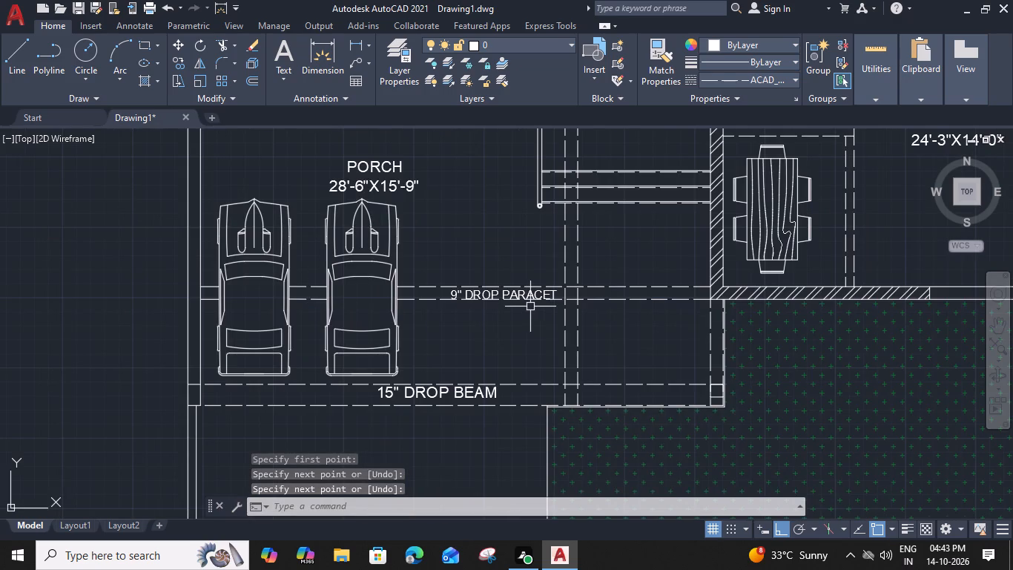
{"action": "scroll", "coordinate": [449, 284], "scroll_direction": "up", "scroll_amount": 3}
{"action": "left_click", "coordinate": [452, 315]}
{"action": "type", "text": "M"}
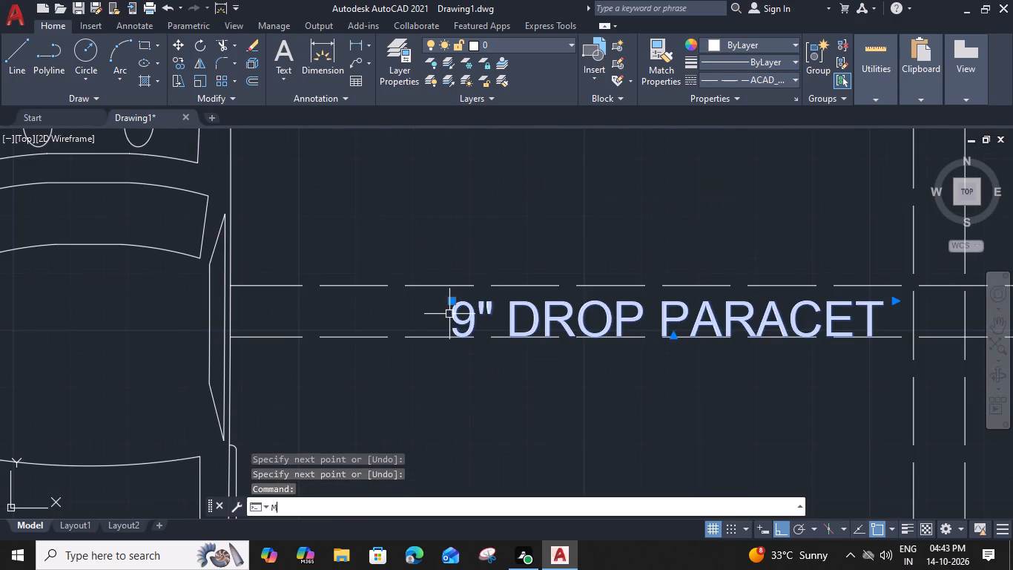
{"action": "key", "text": "space"}
{"action": "left_click", "coordinate": [452, 302]}
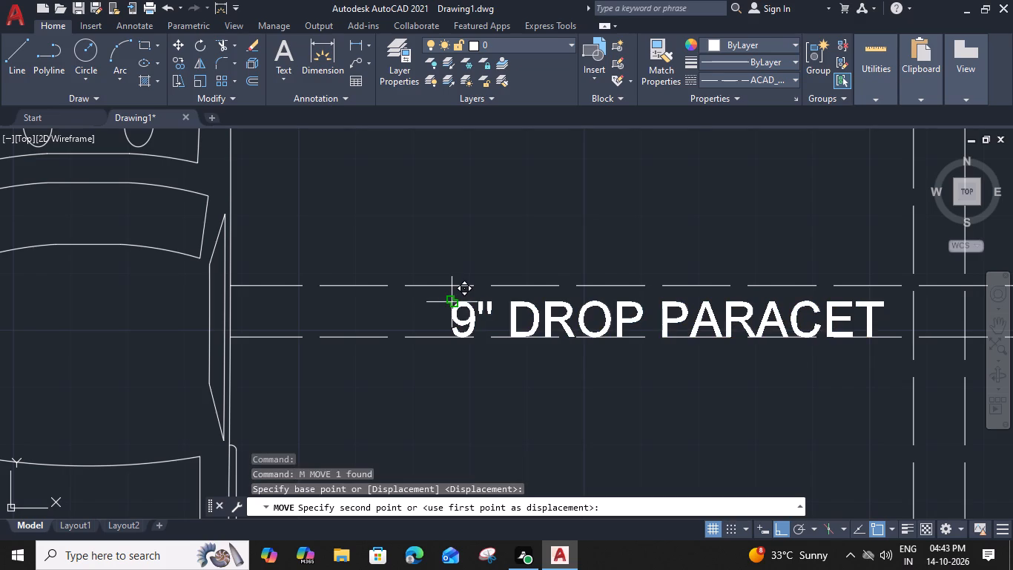
{"action": "left_click", "coordinate": [355, 295]}
Review the porch, driveway and lawn, and the overall floor plan.
{"action": "scroll", "coordinate": [440, 301], "scroll_direction": "down", "scroll_amount": 3}
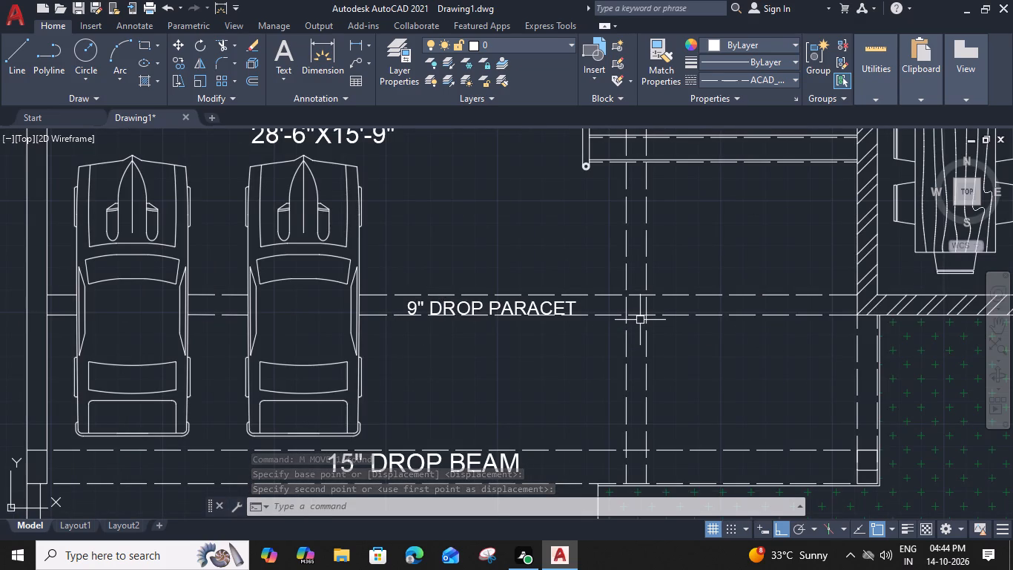
{"action": "scroll", "coordinate": [685, 220], "scroll_direction": "down", "scroll_amount": 2}
{"action": "middle_click_drag", "start_coordinate": [686, 219], "coordinate": [636, 225]}
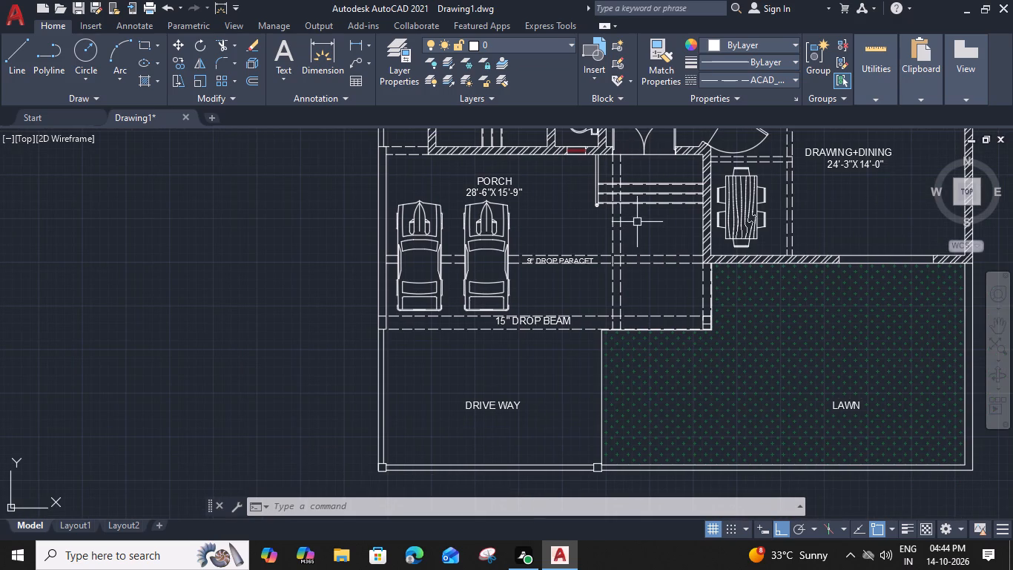
{"action": "middle_click_drag", "start_coordinate": [732, 289], "coordinate": [710, 239]}
{"action": "middle_click_drag", "start_coordinate": [561, 355], "coordinate": [633, 284]}
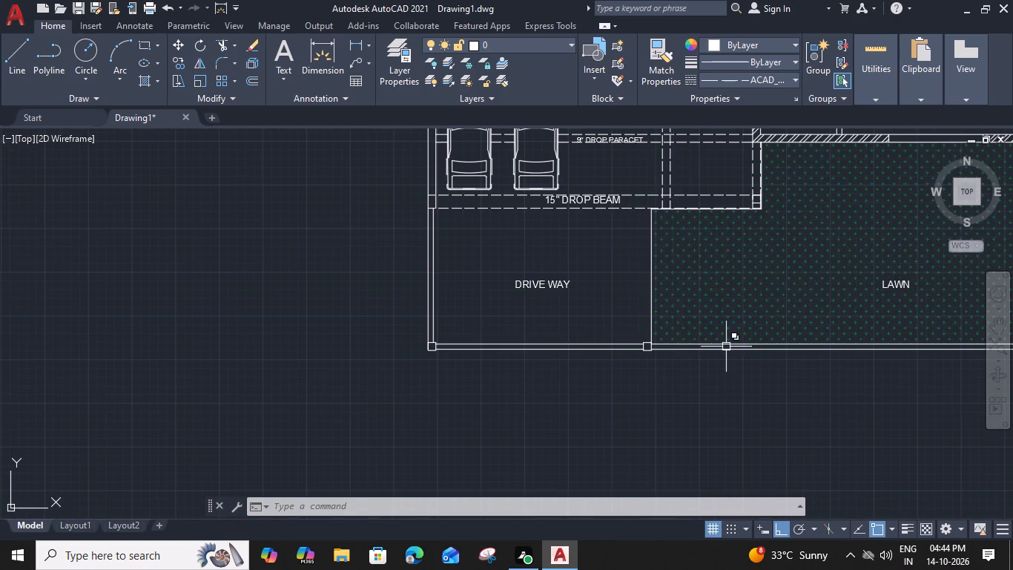
{"action": "scroll", "coordinate": [544, 298], "scroll_direction": "down", "scroll_amount": 1}
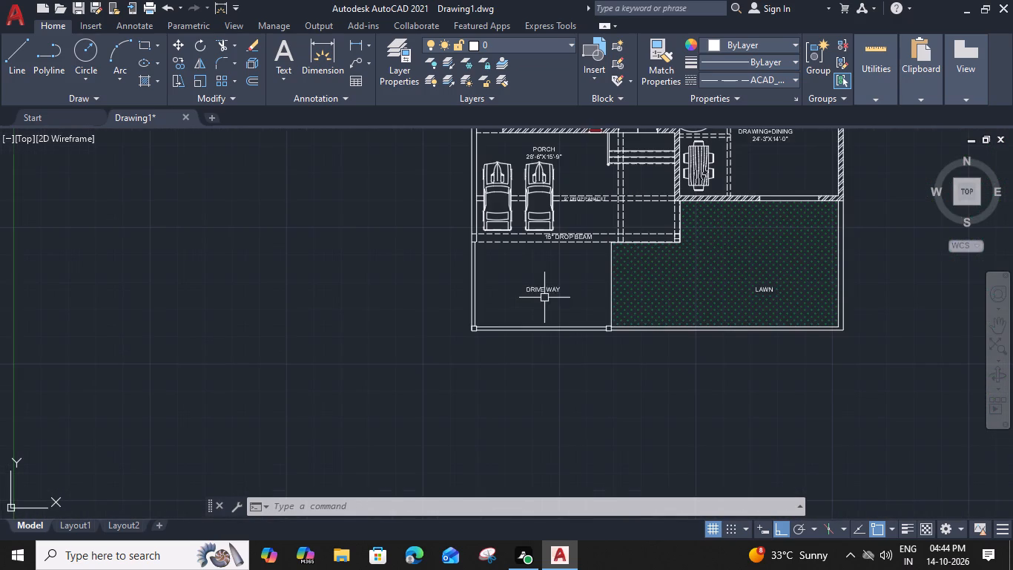
{"action": "middle_click_drag", "start_coordinate": [542, 293], "coordinate": [514, 398]}
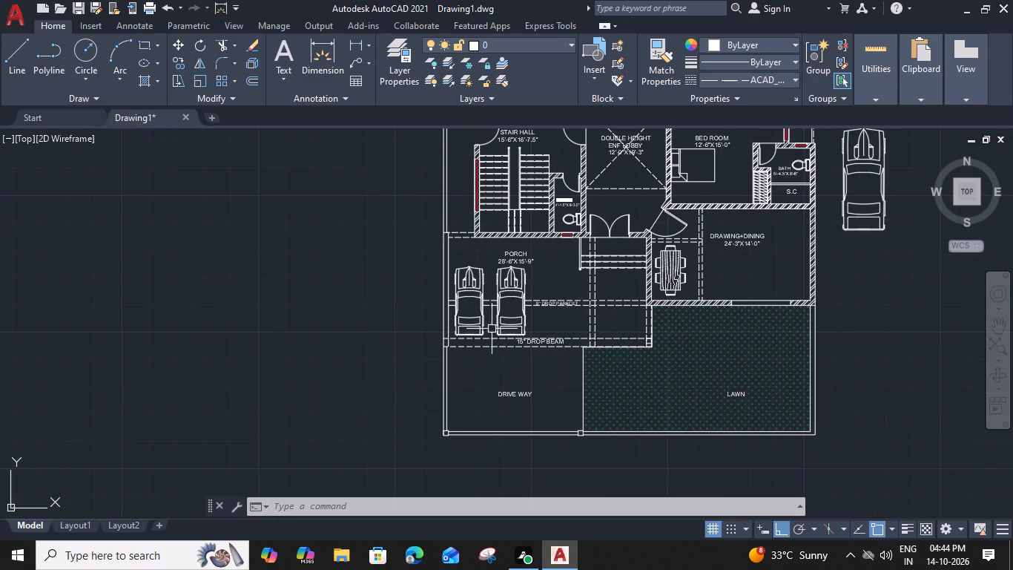
{"action": "scroll", "coordinate": [577, 326], "scroll_direction": "down", "scroll_amount": 1}
{"action": "middle_click_drag", "start_coordinate": [576, 327], "coordinate": [465, 445]}
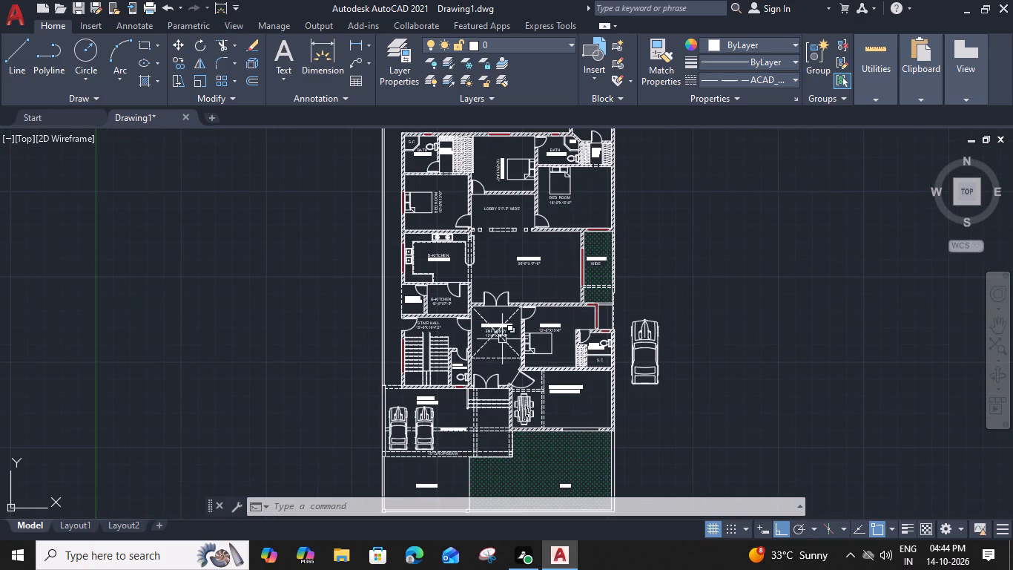
Delete the spare car block standing outside the plan's eastern boundary.
{"action": "left_click", "coordinate": [647, 338]}
{"action": "key", "text": "Delete"}
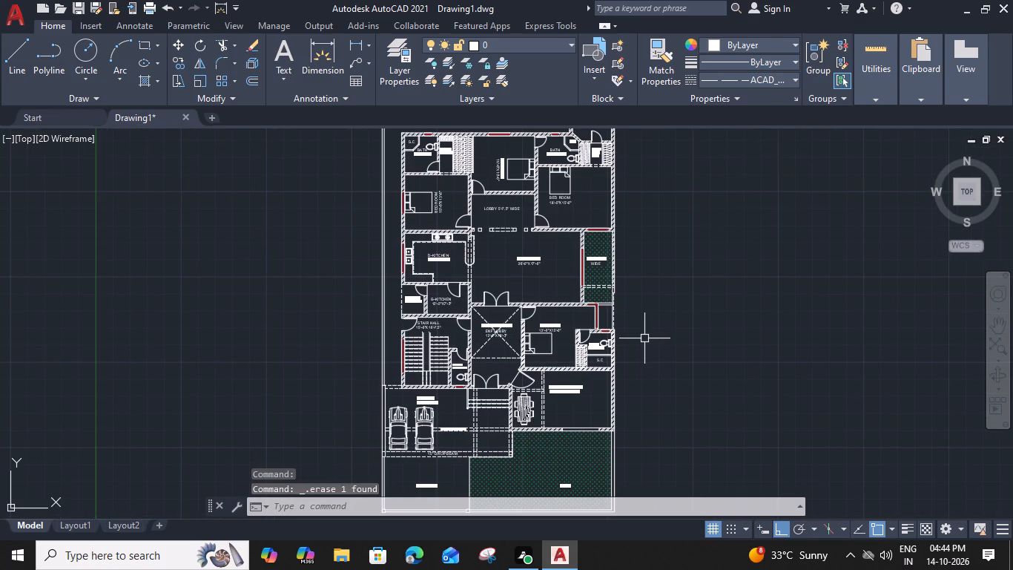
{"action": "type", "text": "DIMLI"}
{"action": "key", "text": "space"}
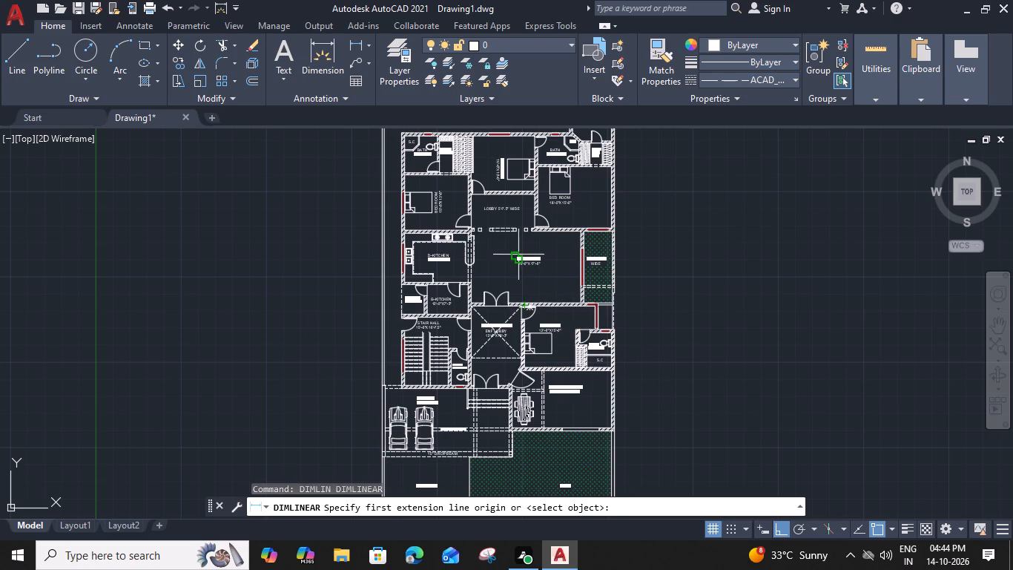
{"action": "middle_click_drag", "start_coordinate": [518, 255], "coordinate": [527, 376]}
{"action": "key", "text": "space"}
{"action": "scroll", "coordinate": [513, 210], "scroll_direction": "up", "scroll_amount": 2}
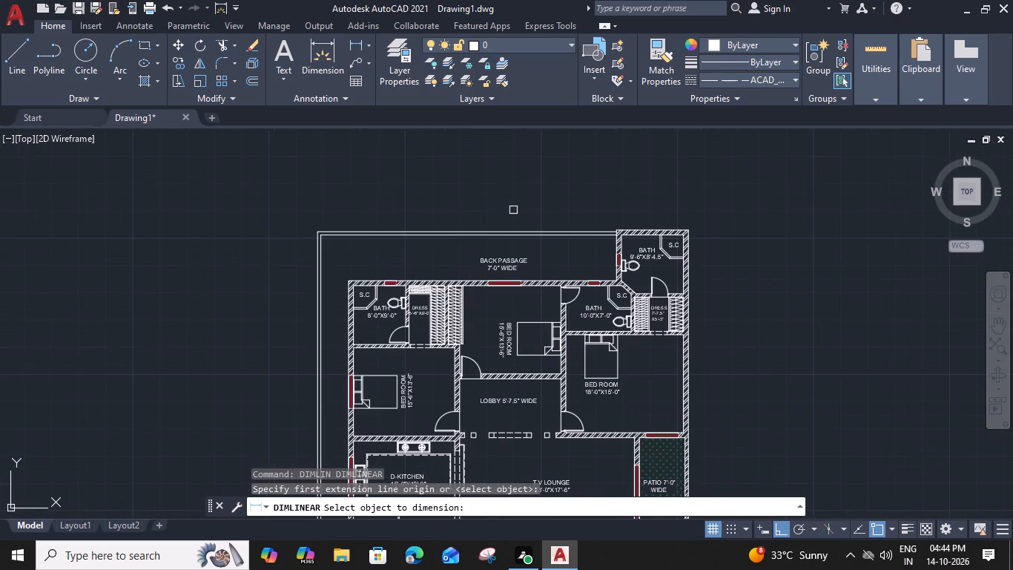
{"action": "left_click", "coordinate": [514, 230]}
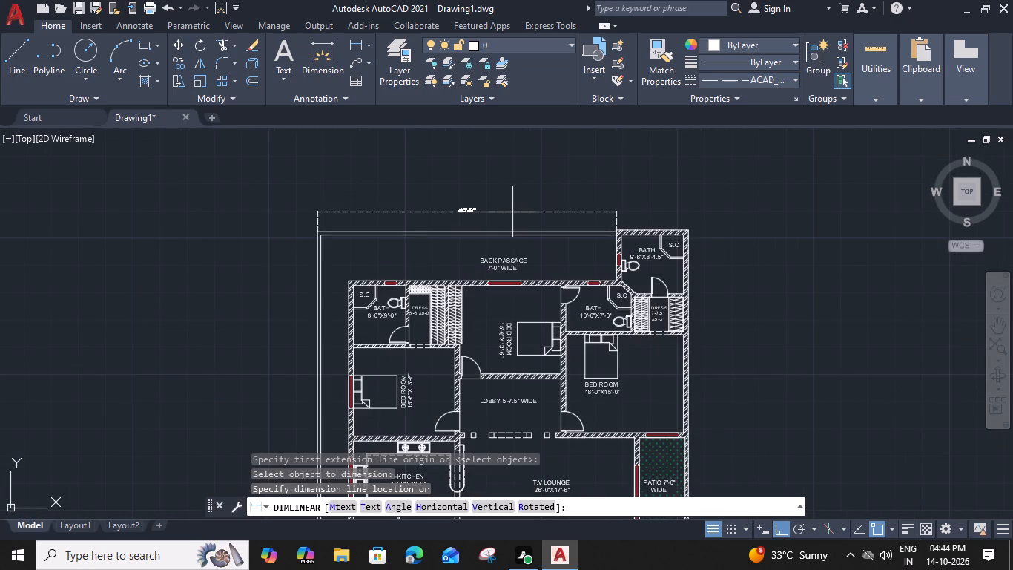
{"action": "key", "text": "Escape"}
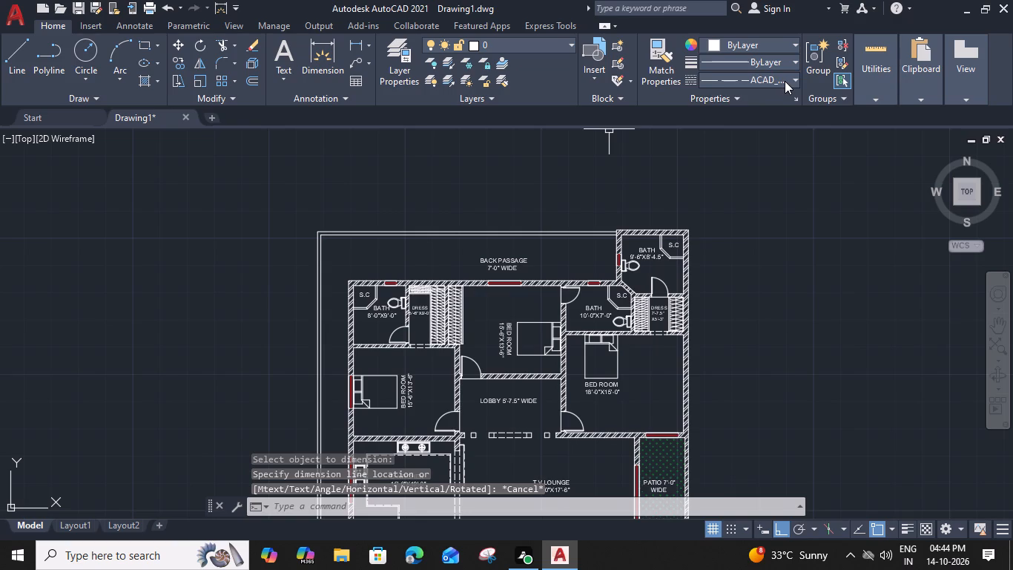
With the linetype set to ByLayer, add a linear dimension across the plot's full width, just north of the outer boundary.
{"action": "left_click", "coordinate": [785, 81]}
{"action": "left_click", "coordinate": [787, 97]}
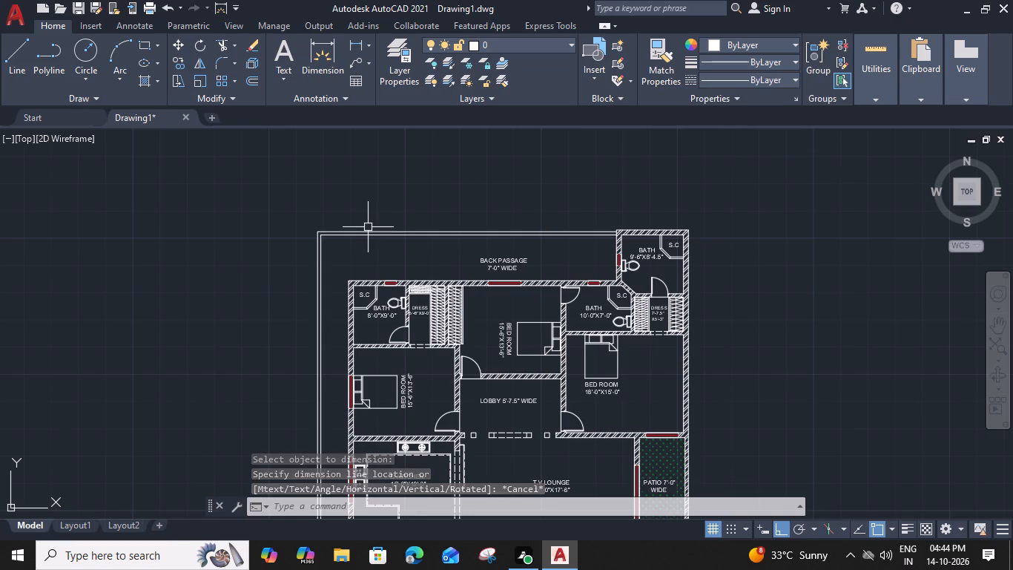
{"action": "type", "text": "DIMLI"}
{"action": "key", "text": "space"}
{"action": "scroll", "coordinate": [357, 220], "scroll_direction": "up", "scroll_amount": 3}
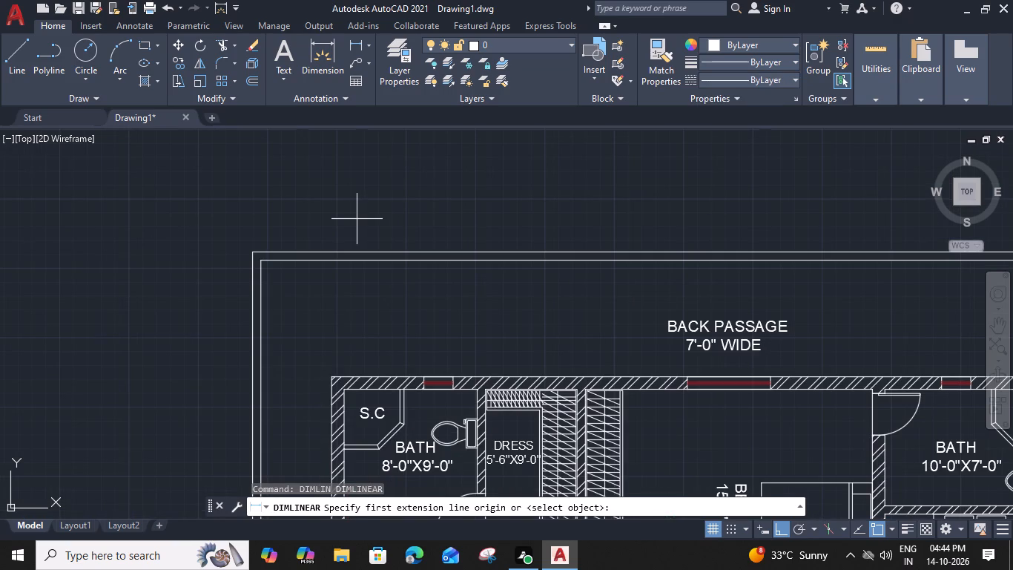
{"action": "left_click", "coordinate": [251, 246]}
{"action": "scroll", "coordinate": [404, 238], "scroll_direction": "down", "scroll_amount": 1}
{"action": "middle_click_drag", "start_coordinate": [507, 238], "coordinate": [509, 240]}
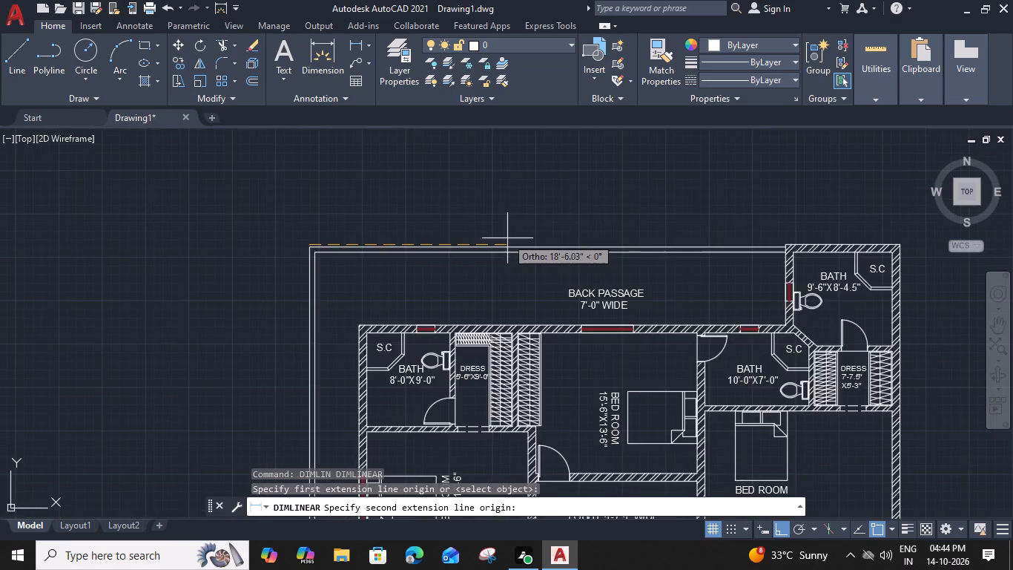
{"action": "middle_click_drag", "start_coordinate": [509, 240], "coordinate": [300, 239]}
{"action": "scroll", "coordinate": [675, 242], "scroll_direction": "up", "scroll_amount": 2}
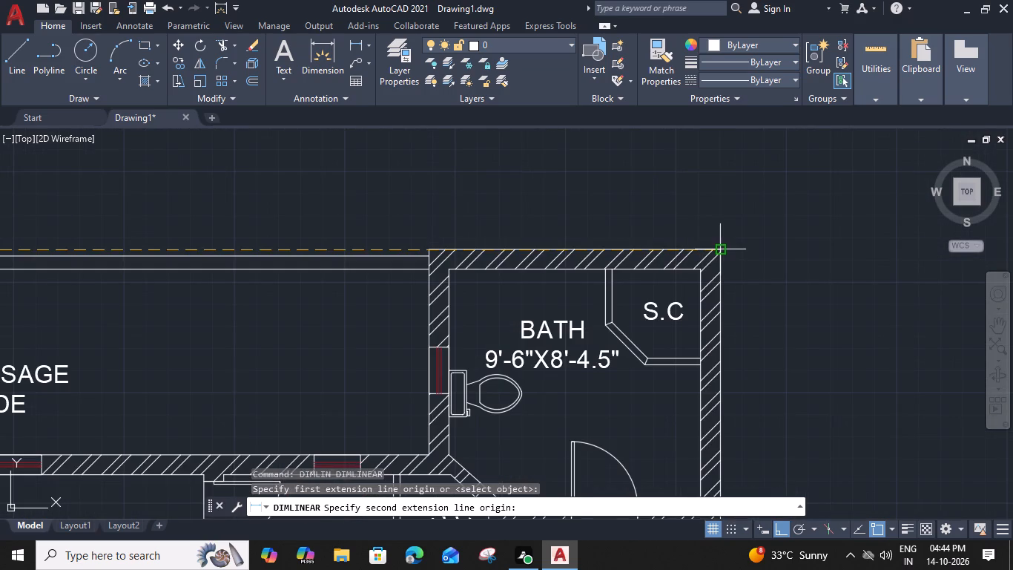
{"action": "left_click", "coordinate": [723, 248]}
{"action": "left_click", "coordinate": [721, 198]}
{"action": "scroll", "coordinate": [721, 206], "scroll_direction": "down", "scroll_amount": 2}
Add a vertical linear dimension along the plot's full east side, from the northeast corner to the southeast boundary corner.
{"action": "middle_click_drag", "start_coordinate": [390, 252], "coordinate": [446, 237]}
{"action": "middle_click_drag", "start_coordinate": [550, 285], "coordinate": [490, 190]}
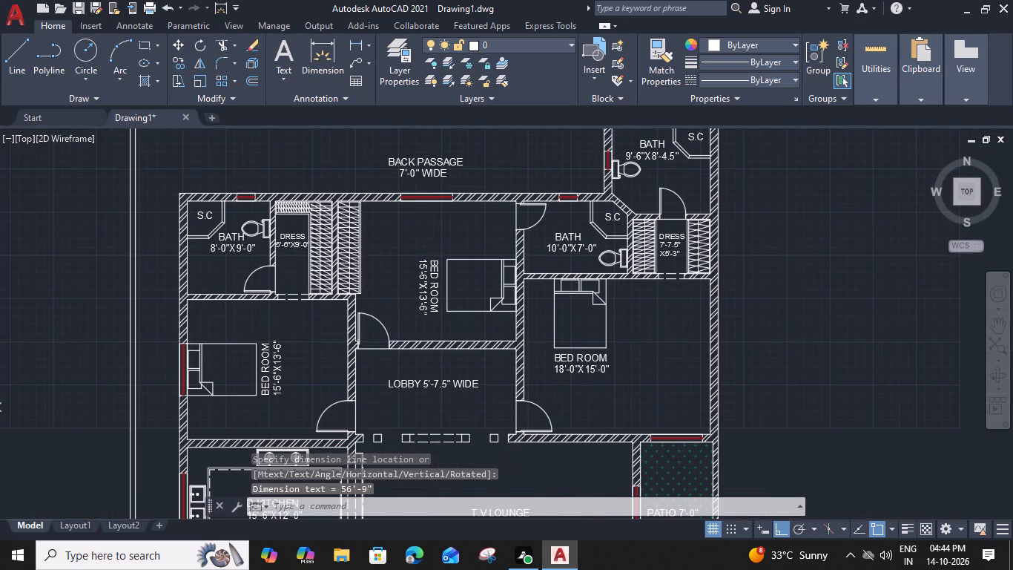
{"action": "key", "text": "space"}
{"action": "middle_click_drag", "start_coordinate": [700, 171], "coordinate": [561, 266]}
{"action": "middle_click_drag", "start_coordinate": [561, 266], "coordinate": [535, 246]}
{"action": "scroll", "coordinate": [562, 184], "scroll_direction": "up", "scroll_amount": 1}
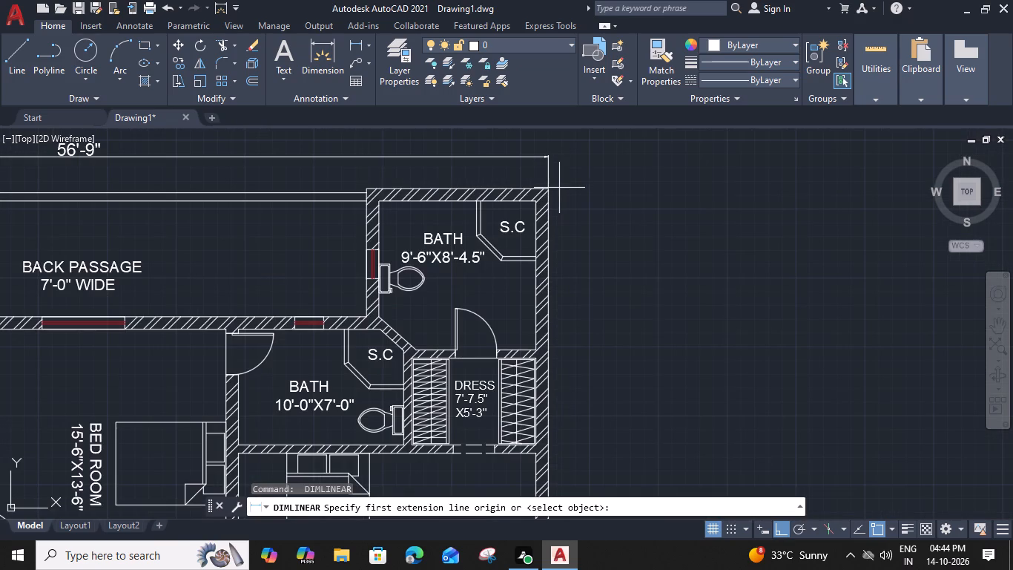
{"action": "left_click", "coordinate": [547, 187]}
{"action": "scroll", "coordinate": [547, 189], "scroll_direction": "down", "scroll_amount": 2}
{"action": "middle_click_drag", "start_coordinate": [549, 383], "coordinate": [548, 295]}
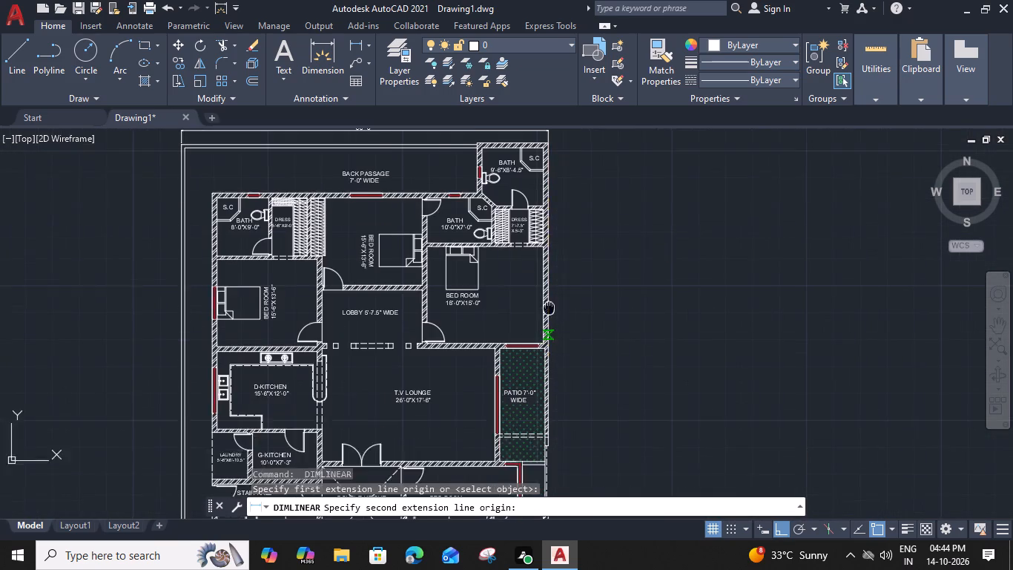
{"action": "middle_click_drag", "start_coordinate": [548, 295], "coordinate": [553, 228]}
{"action": "middle_click_drag", "start_coordinate": [554, 359], "coordinate": [550, 148]}
{"action": "middle_click_drag", "start_coordinate": [536, 321], "coordinate": [535, 191]}
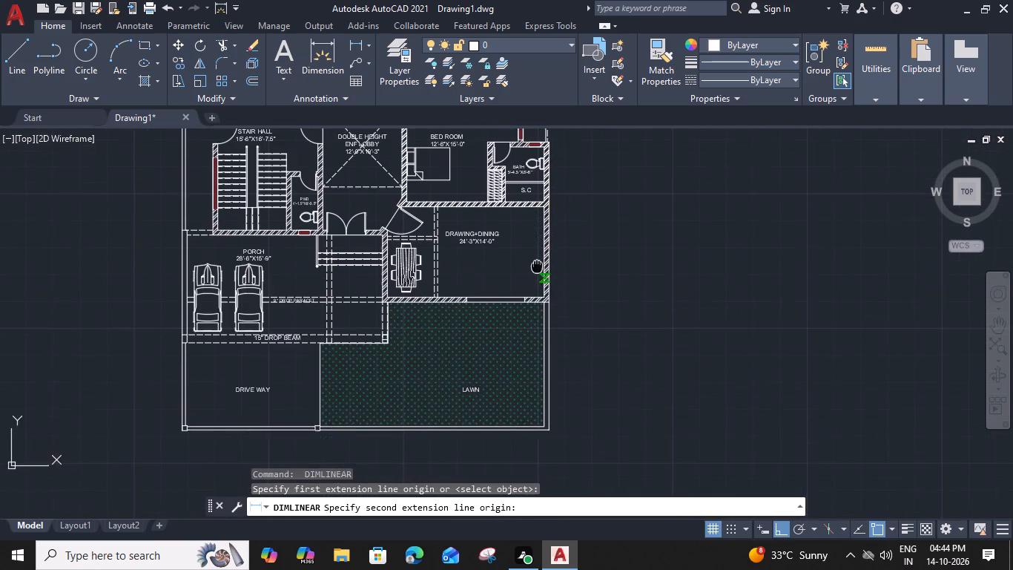
{"action": "scroll", "coordinate": [552, 347], "scroll_direction": "up", "scroll_amount": 2}
{"action": "left_click", "coordinate": [539, 339]}
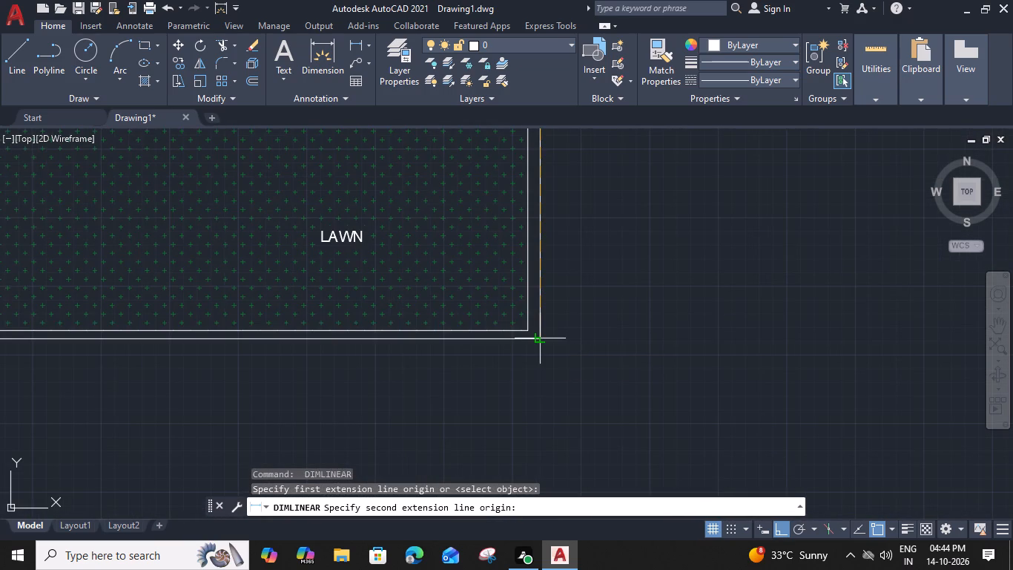
{"action": "scroll", "coordinate": [581, 347], "scroll_direction": "down", "scroll_amount": 2}
{"action": "left_click", "coordinate": [581, 342]}
Copy the DRIVE WAY label straight south to just outside the front boundary line.
{"action": "scroll", "coordinate": [581, 335], "scroll_direction": "down", "scroll_amount": 2}
{"action": "middle_click_drag", "start_coordinate": [607, 247], "coordinate": [630, 309]}
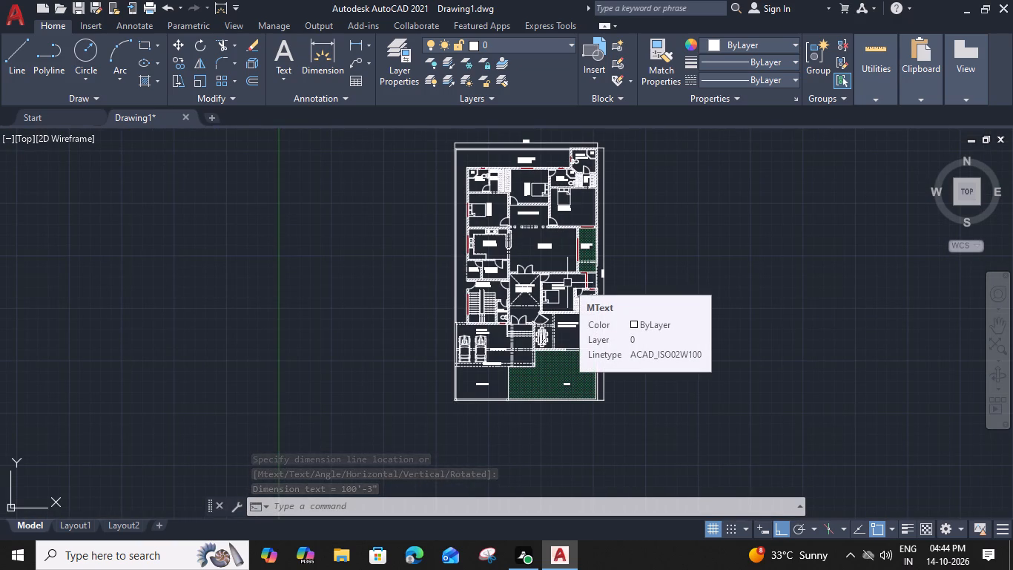
{"action": "middle_click", "coordinate": [524, 293]}
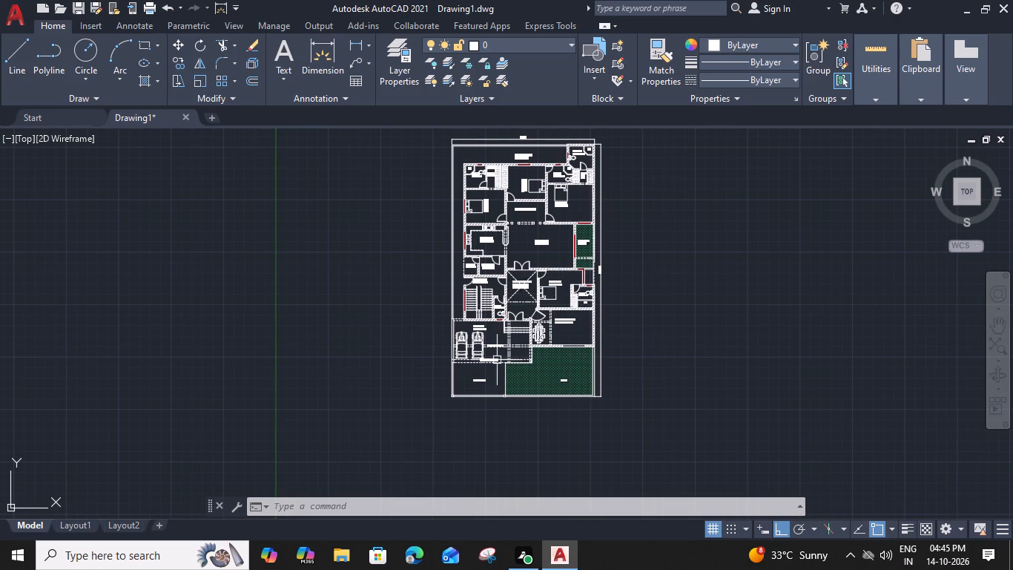
{"action": "scroll", "coordinate": [497, 367], "scroll_direction": "up", "scroll_amount": 1}
{"action": "middle_click_drag", "start_coordinate": [498, 364], "coordinate": [497, 384]}
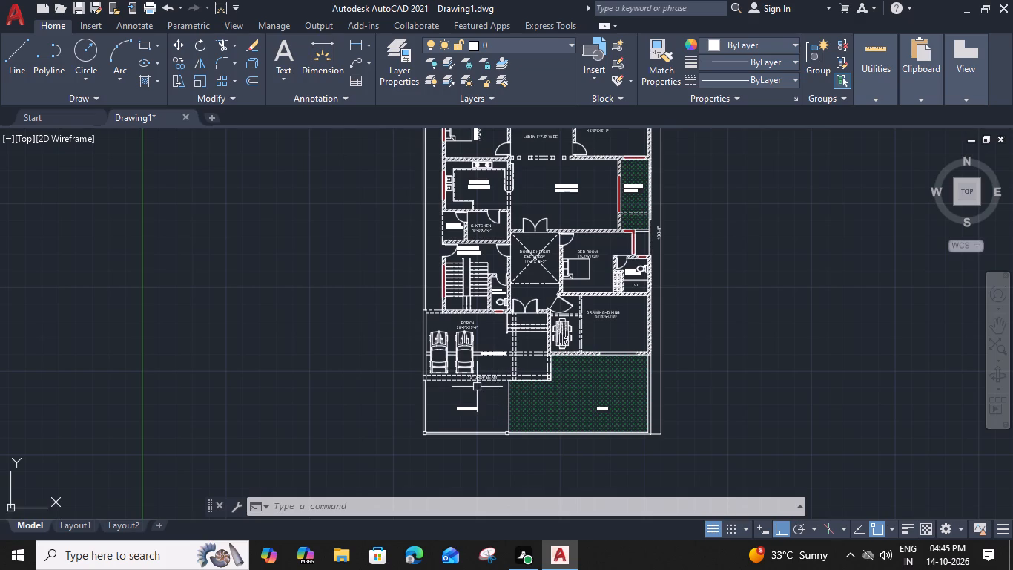
{"action": "middle_click_drag", "start_coordinate": [467, 409], "coordinate": [495, 320]}
{"action": "scroll", "coordinate": [497, 326], "scroll_direction": "up", "scroll_amount": 2}
{"action": "left_click", "coordinate": [487, 314]}
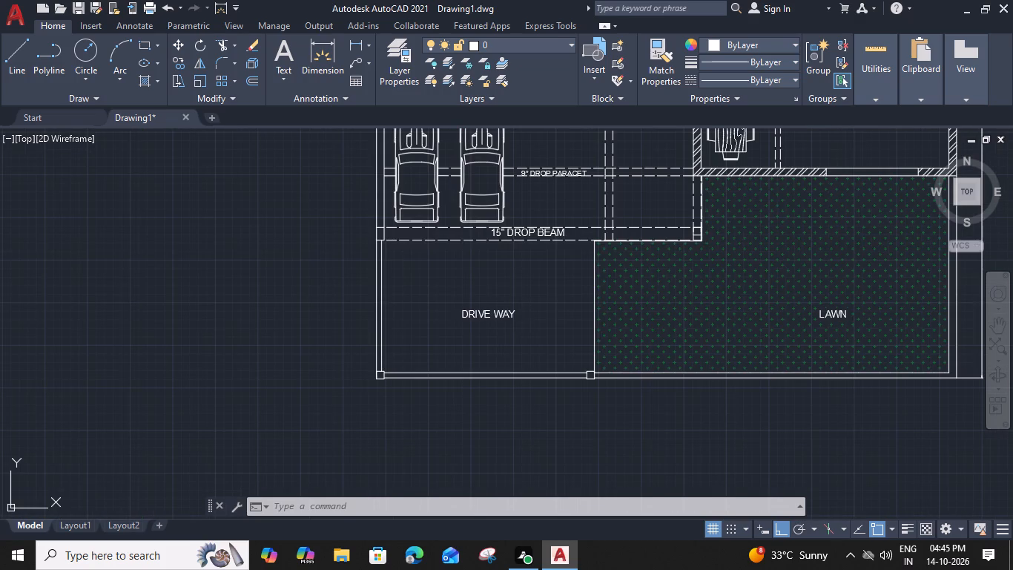
{"action": "type", "text": "CO"}
{"action": "key", "text": "space"}
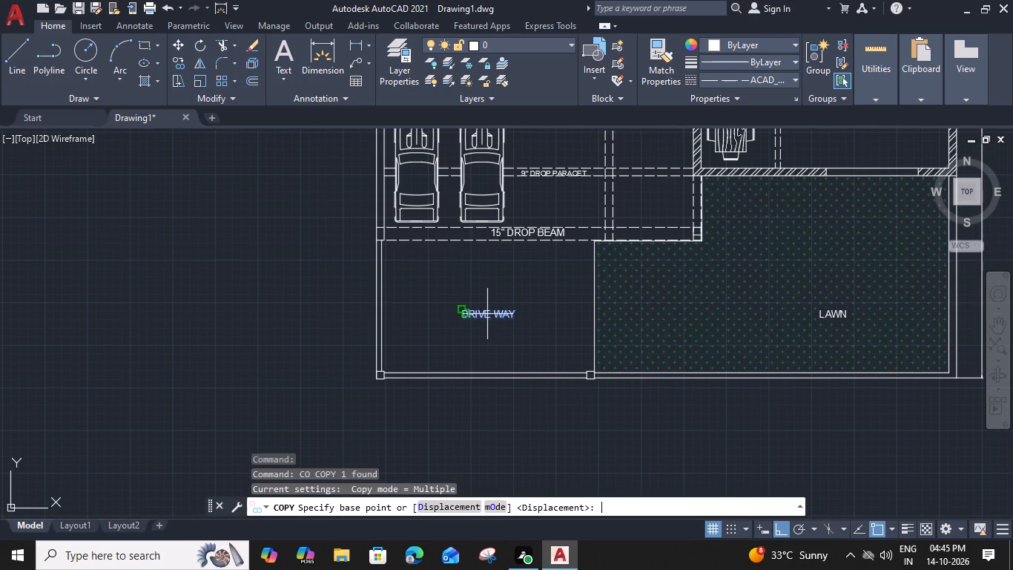
{"action": "left_click", "coordinate": [463, 308]}
{"action": "left_click", "coordinate": [458, 400]}
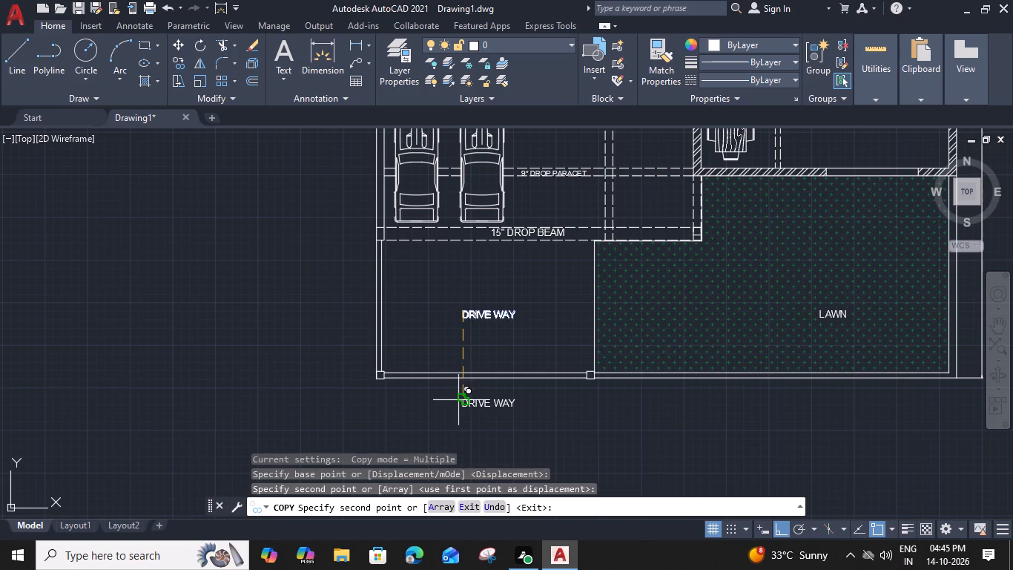
{"action": "key", "text": "Escape"}
Change the copied label to GROUND FLOOR PLAN at 1' text height, widening its text frame to fit one line.
{"action": "middle_click_drag", "start_coordinate": [487, 358], "coordinate": [508, 283]}
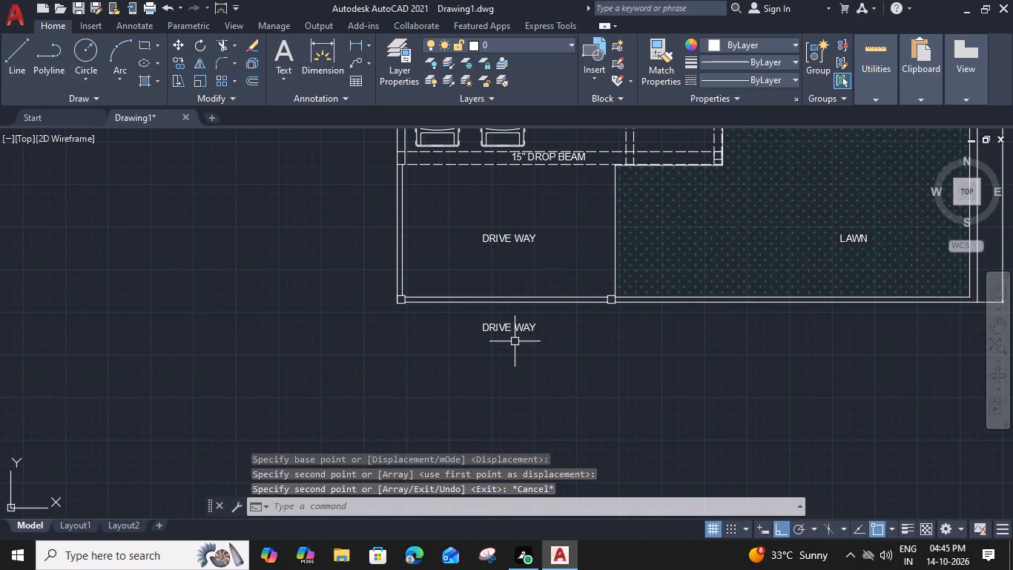
{"action": "double_click", "coordinate": [515, 329]}
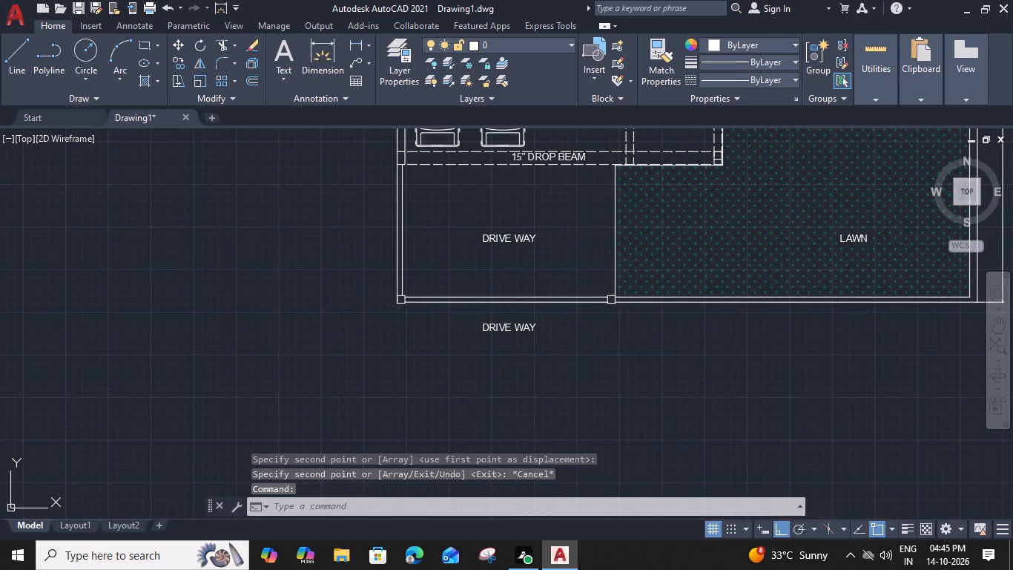
{"action": "left_click_drag", "start_coordinate": [544, 315], "coordinate": [599, 321]}
{"action": "left_click_drag", "start_coordinate": [542, 332], "coordinate": [417, 300]}
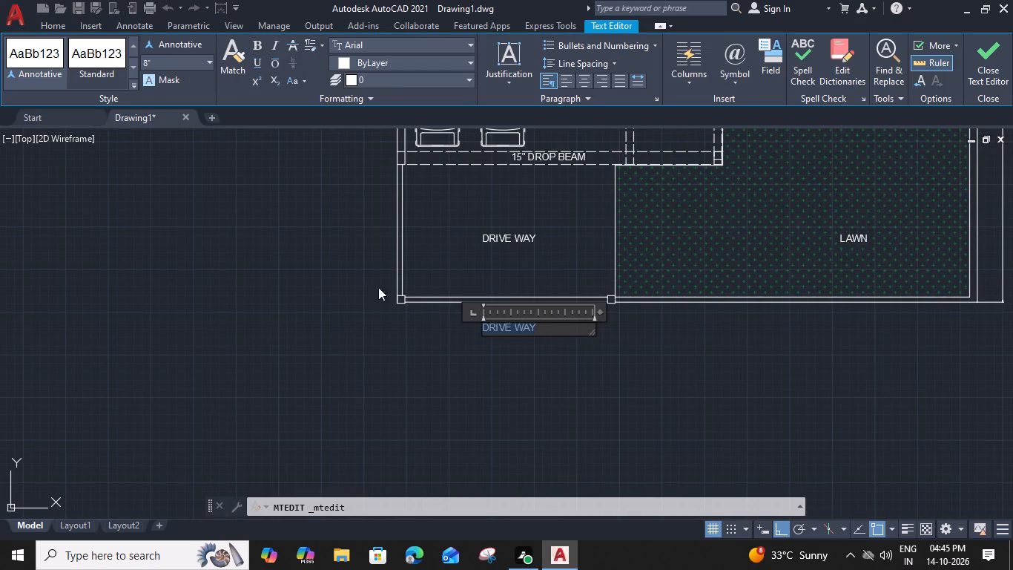
{"action": "left_click", "coordinate": [160, 62]}
{"action": "type", "text": "1'"}
{"action": "key", "text": "space"}
{"action": "key", "text": "Return"}
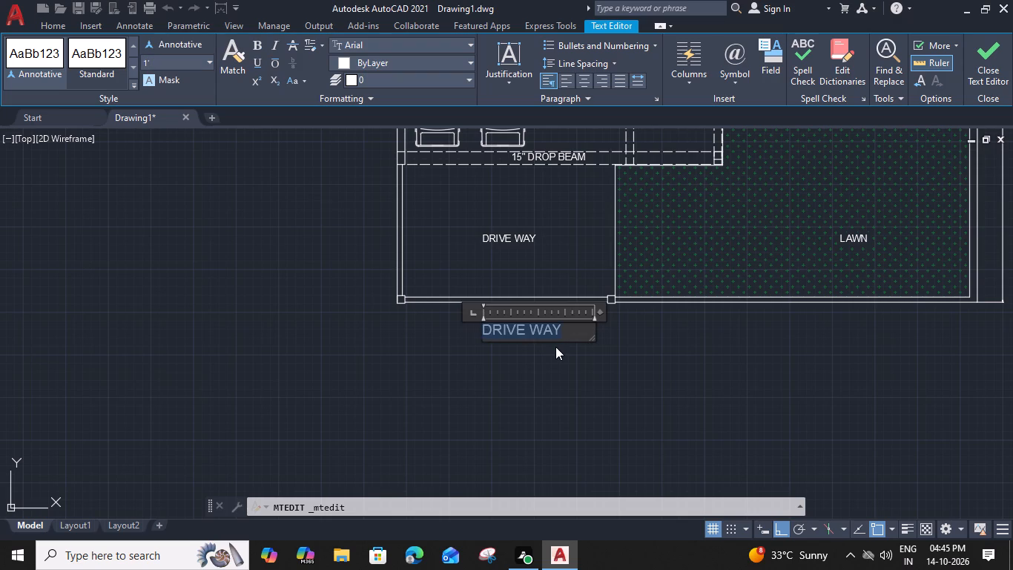
{"action": "type", "text": "GROUND FLOOR PLAN"}
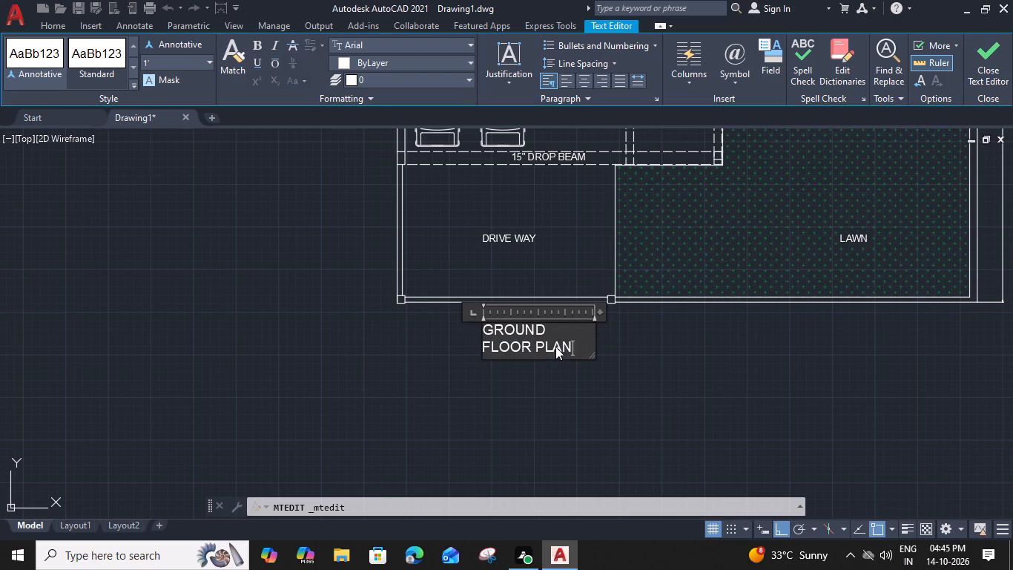
{"action": "left_click_drag", "start_coordinate": [599, 312], "coordinate": [663, 318]}
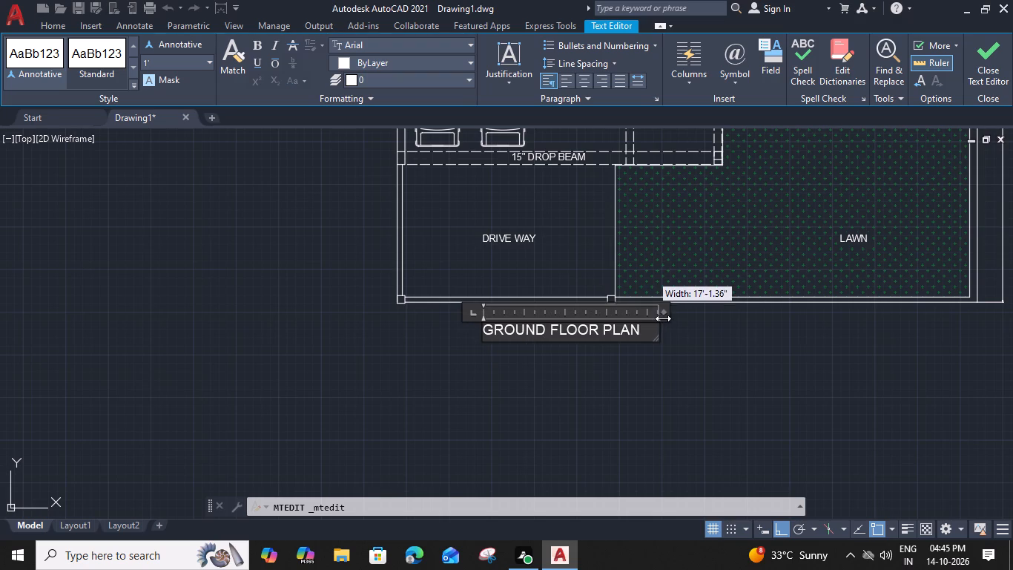
{"action": "left_click_drag", "start_coordinate": [663, 318], "coordinate": [654, 318]}
{"action": "left_click", "coordinate": [687, 340]}
Draw a three-sided polygon, inscribed in a circle and pointing north, just south of the front boundary near the lawn's southeast corner.
{"action": "middle_click_drag", "start_coordinate": [687, 336], "coordinate": [669, 335]}
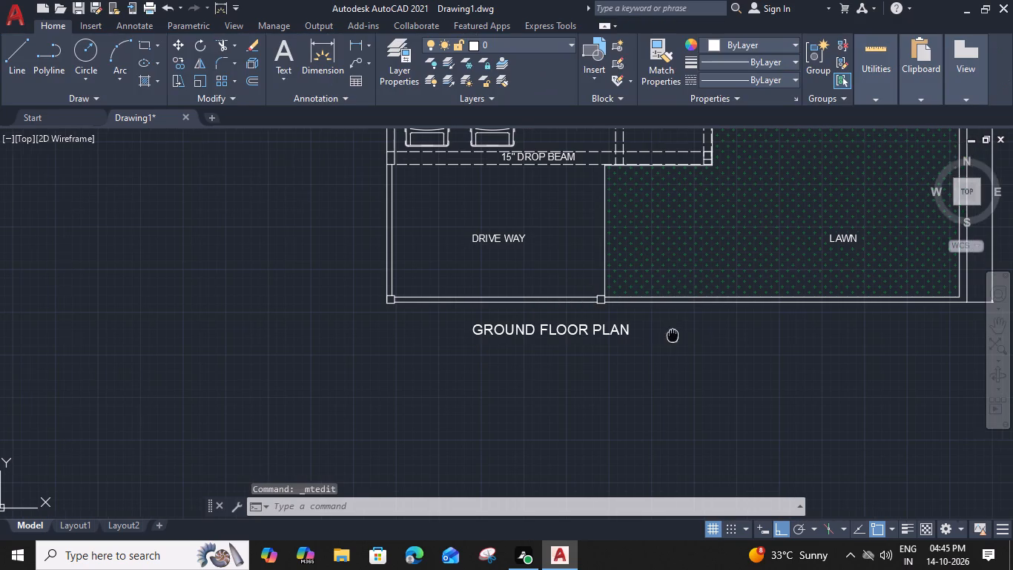
{"action": "middle_click_drag", "start_coordinate": [669, 335], "coordinate": [435, 311]}
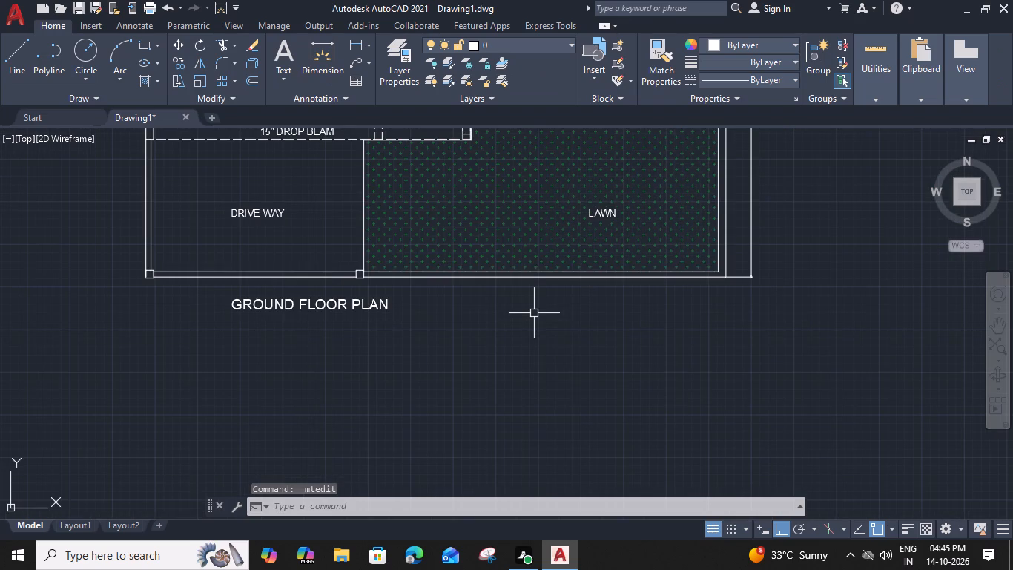
{"action": "key", "text": "p"}
{"action": "key", "text": "o"}
{"action": "key", "text": "l"}
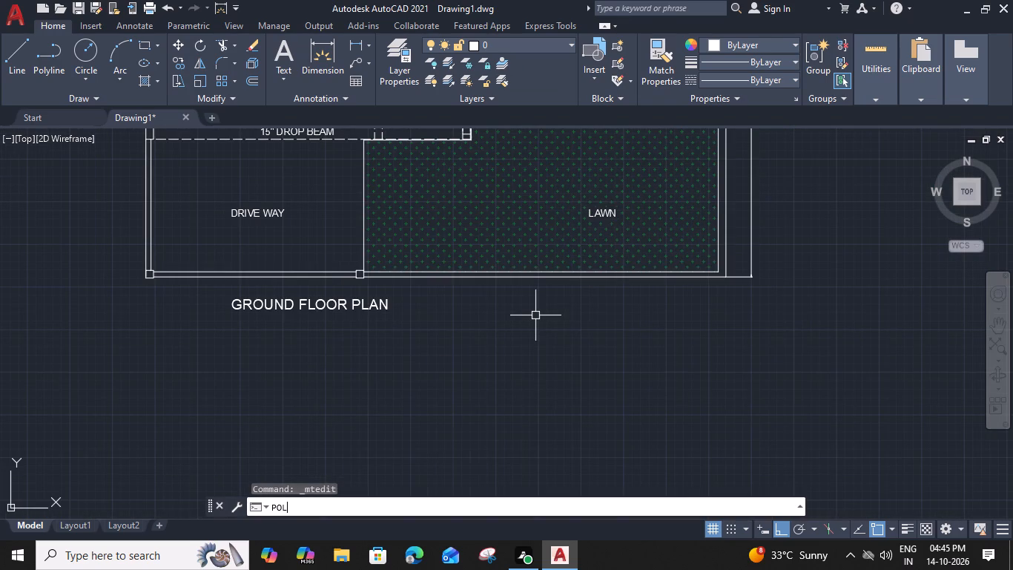
{"action": "key", "text": "space"}
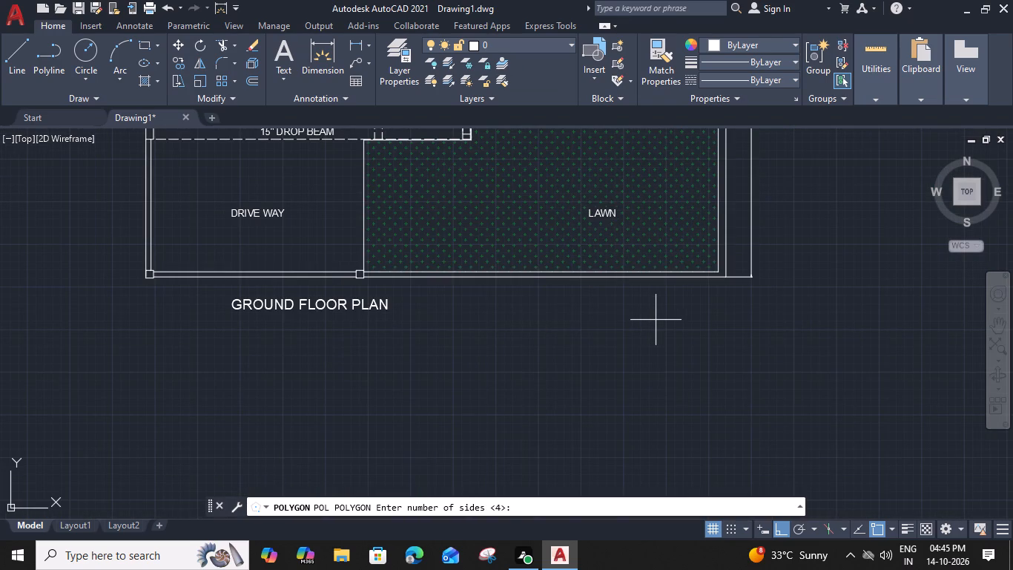
{"action": "type", "text": "3"}
{"action": "key", "text": "space"}
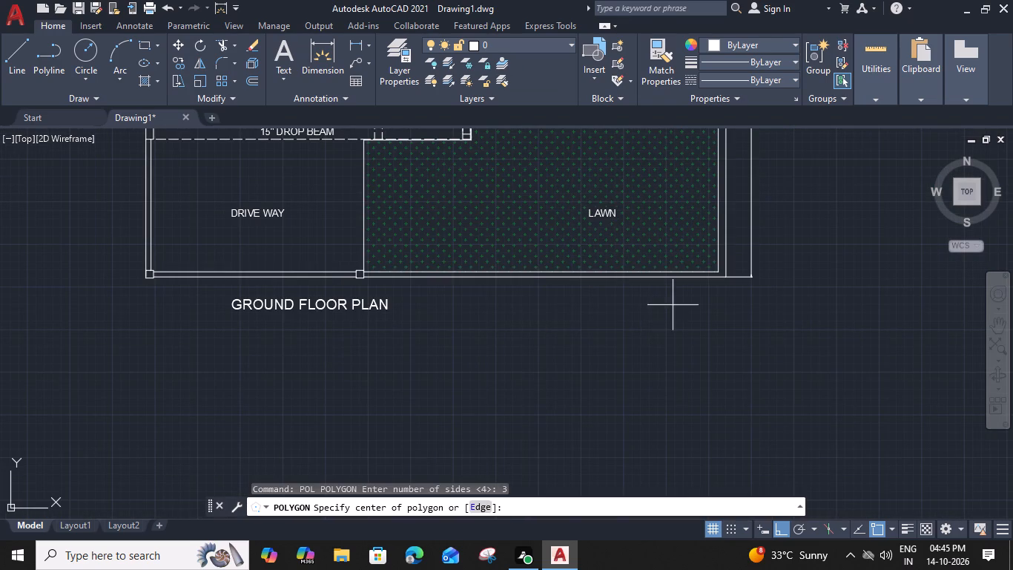
{"action": "left_click", "coordinate": [684, 297]}
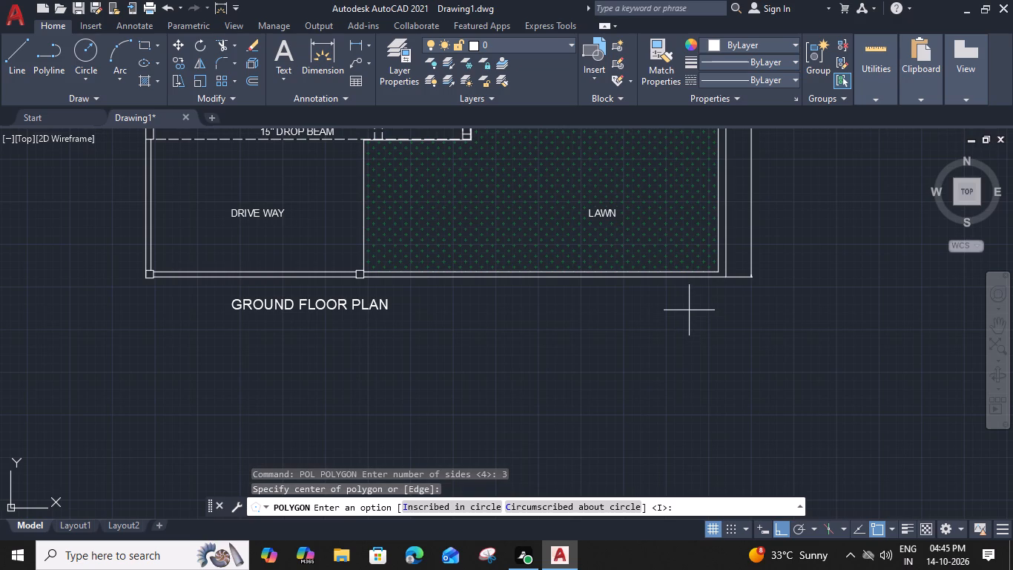
{"action": "key", "text": "space"}
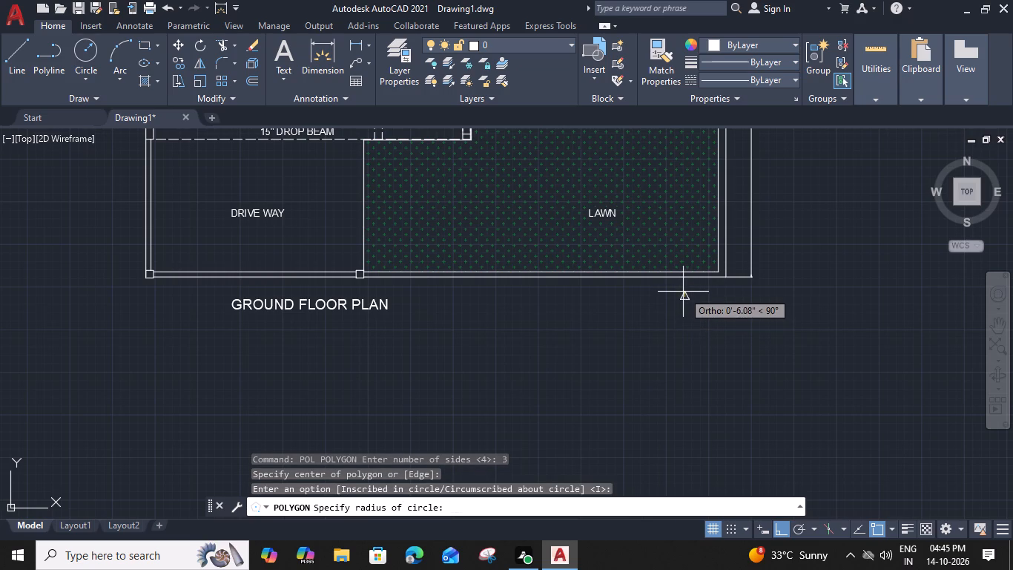
{"action": "scroll", "coordinate": [683, 292], "scroll_direction": "up", "scroll_amount": 3}
{"action": "left_click", "coordinate": [688, 255]}
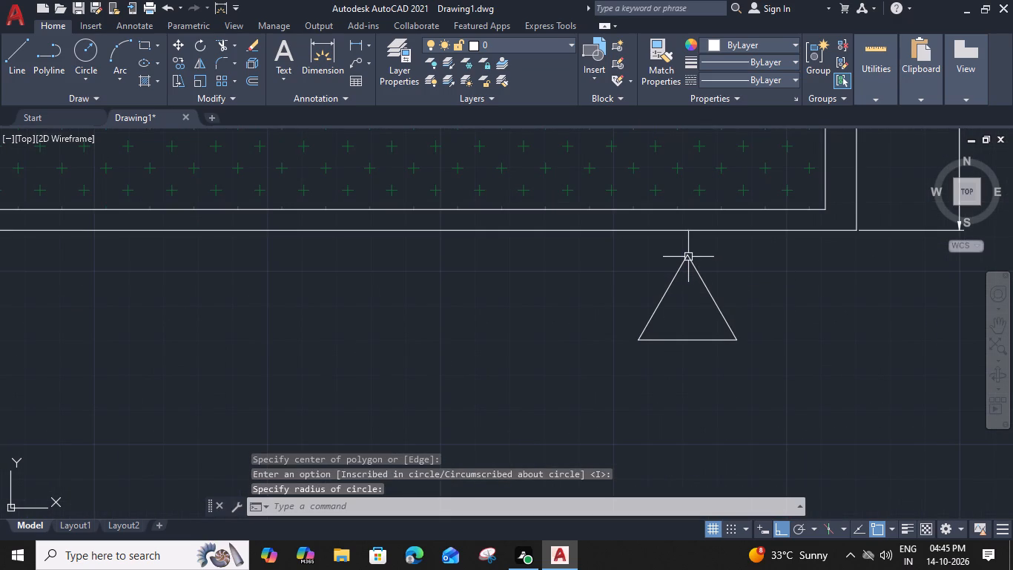
Move the triangle straight south about 1'-3" to clear the front boundary line.
{"action": "left_click", "coordinate": [693, 341]}
{"action": "type", "text": "M"}
{"action": "key", "text": "space"}
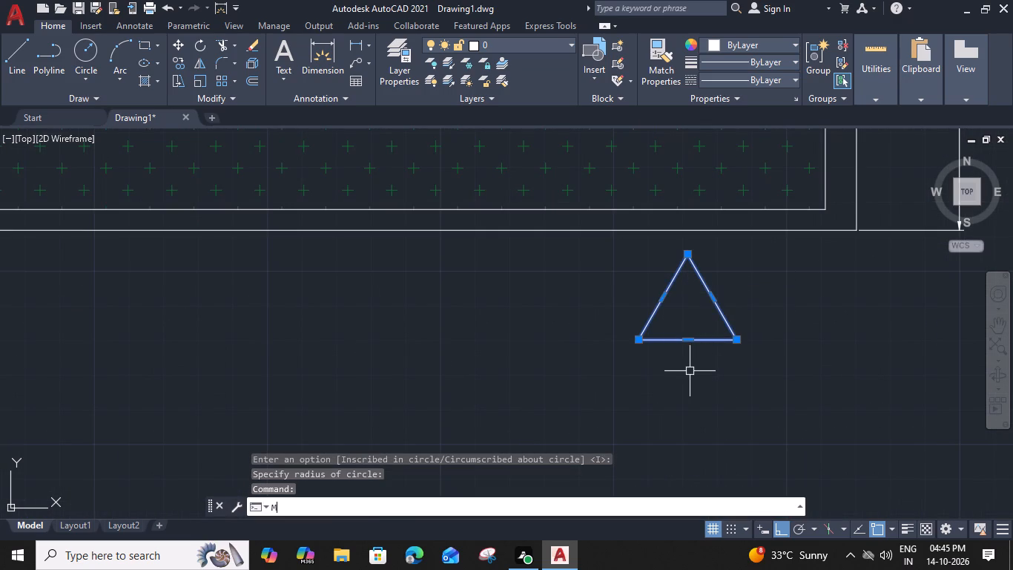
{"action": "left_click", "coordinate": [687, 338]}
{"action": "left_click", "coordinate": [693, 391]}
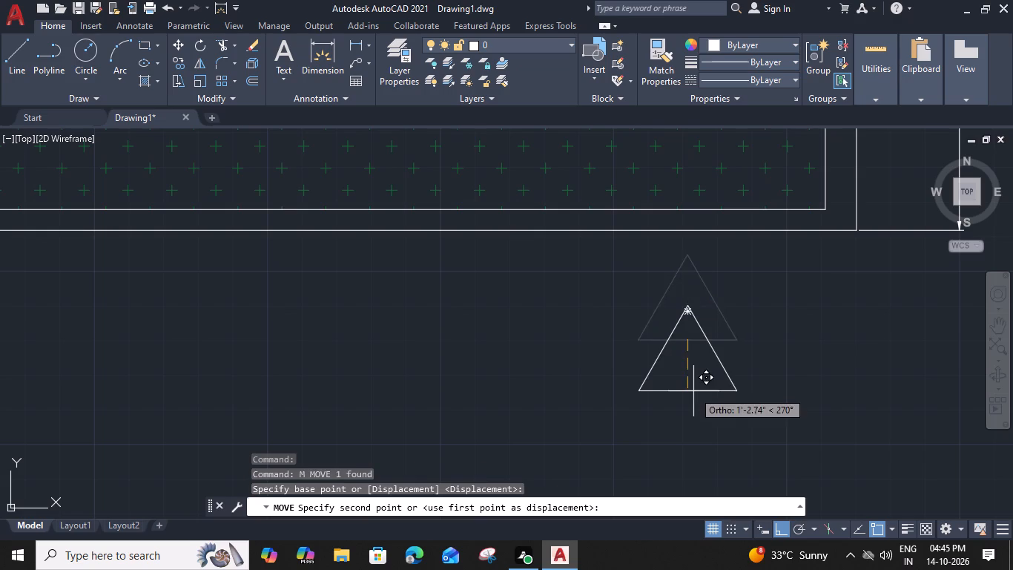
Fill the triangle with a Solid hatch in ByLayer color.
{"action": "scroll", "coordinate": [693, 388], "scroll_direction": "down", "scroll_amount": 2}
{"action": "middle_click_drag", "start_coordinate": [688, 387], "coordinate": [637, 322]}
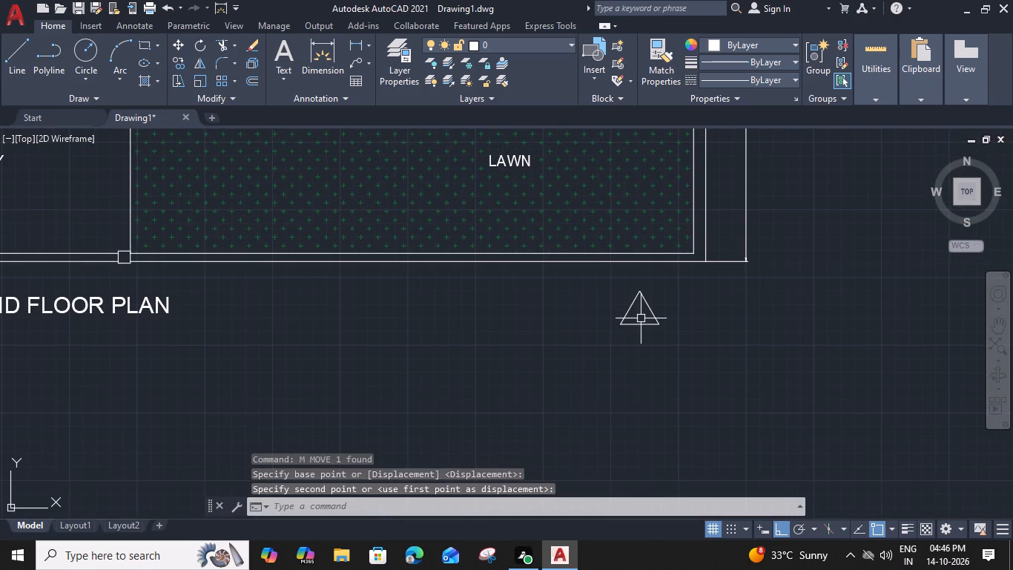
{"action": "type", "text": "H"}
{"action": "key", "text": "space"}
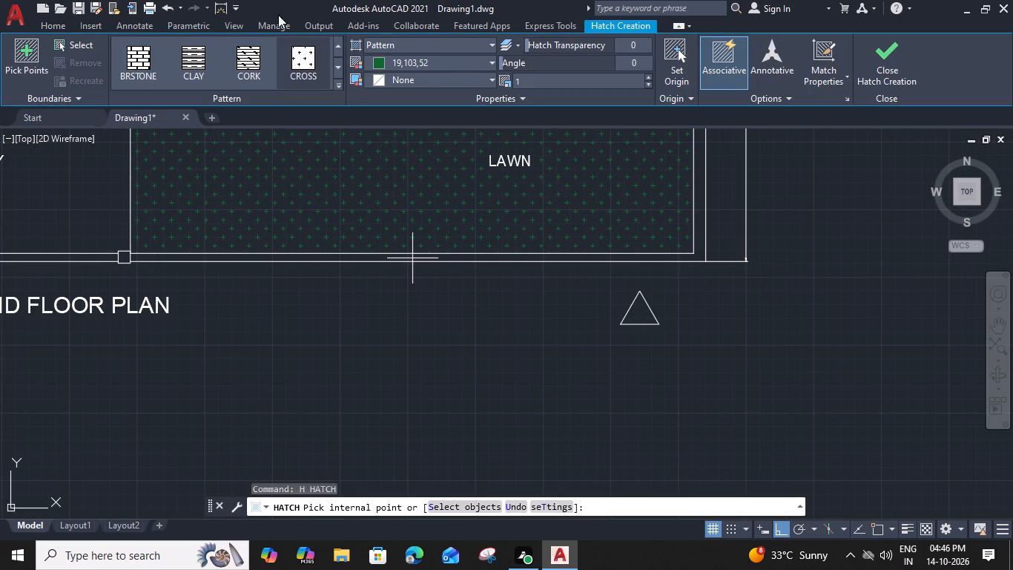
{"action": "left_click", "coordinate": [491, 62]}
{"action": "left_click", "coordinate": [476, 77]}
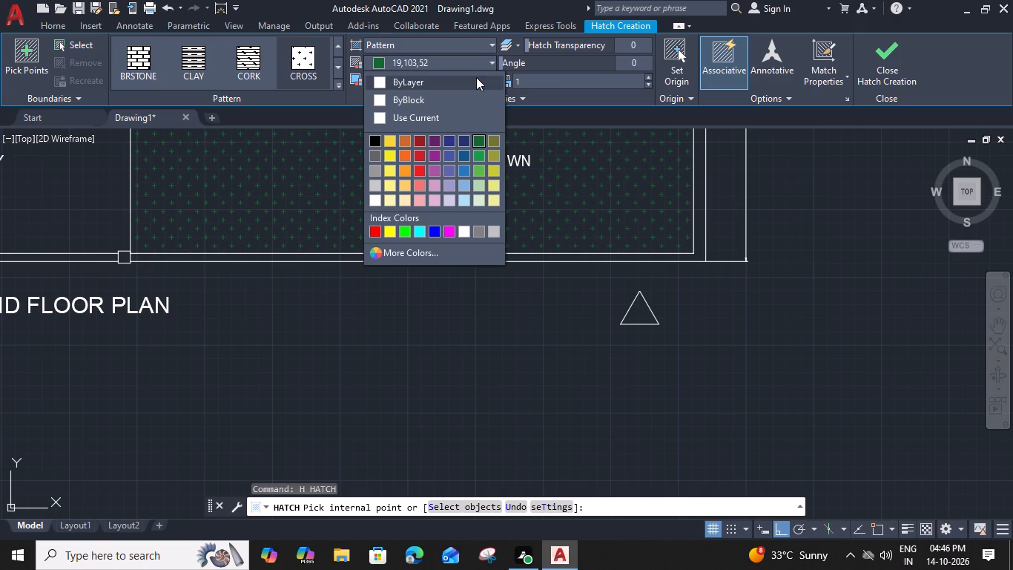
{"action": "left_click", "coordinate": [406, 46]}
{"action": "left_click", "coordinate": [406, 62]}
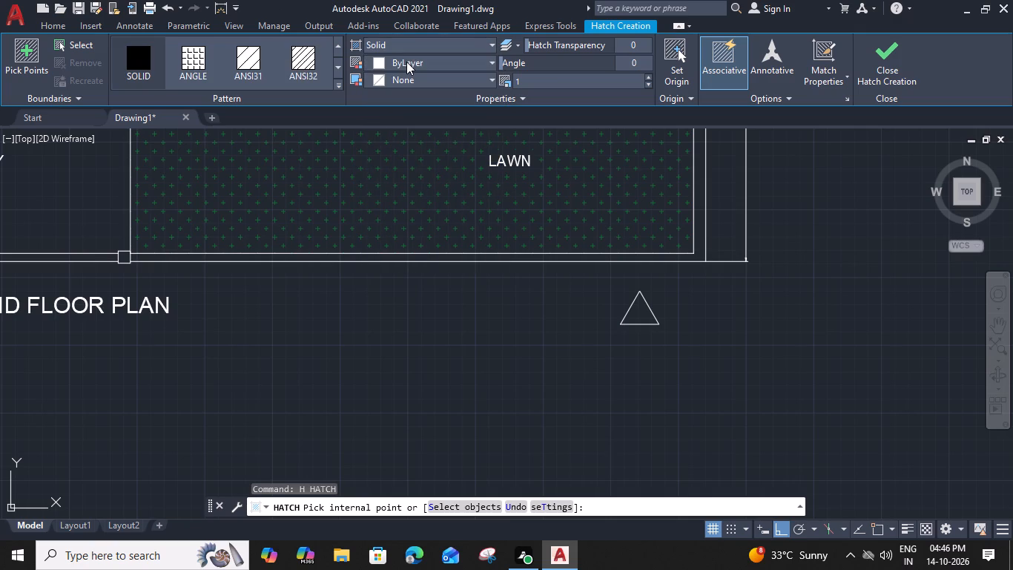
{"action": "left_click", "coordinate": [638, 314]}
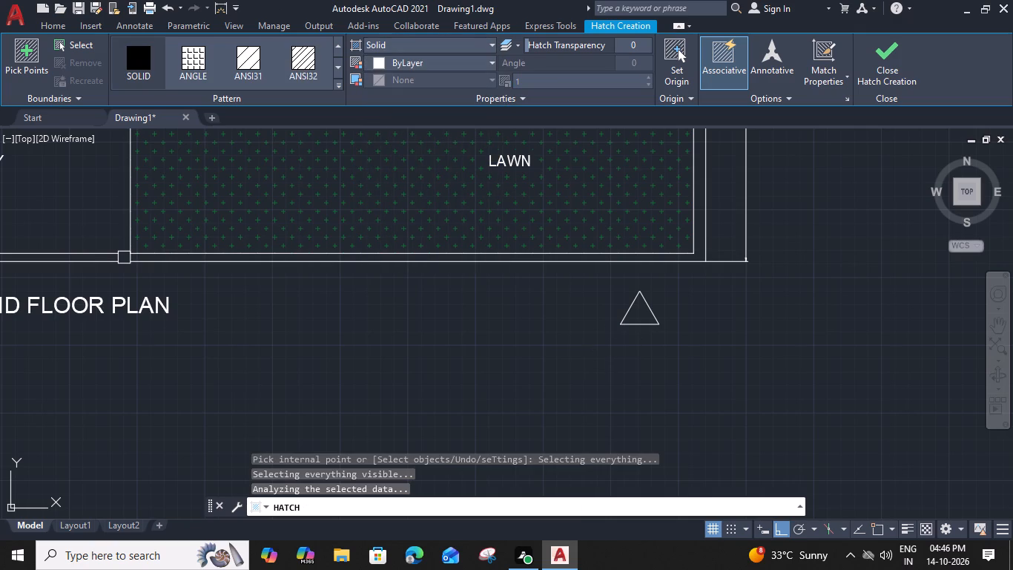
{"action": "left_click", "coordinate": [874, 53]}
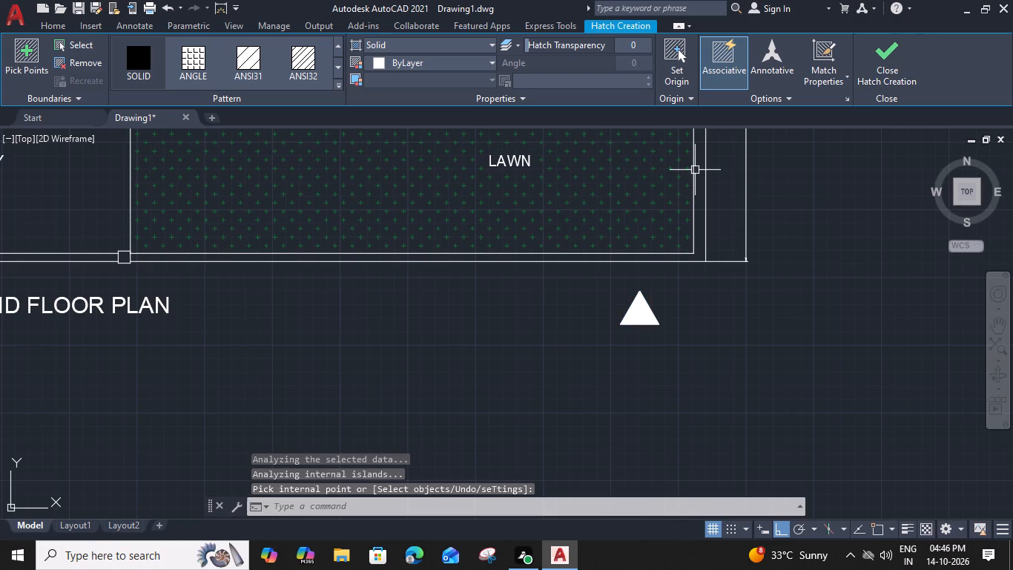
Copy the GROUND FLOOR PLAN title straight east about 45'-11", placing the copy just beside the solid triangle.
{"action": "left_click", "coordinate": [162, 298]}
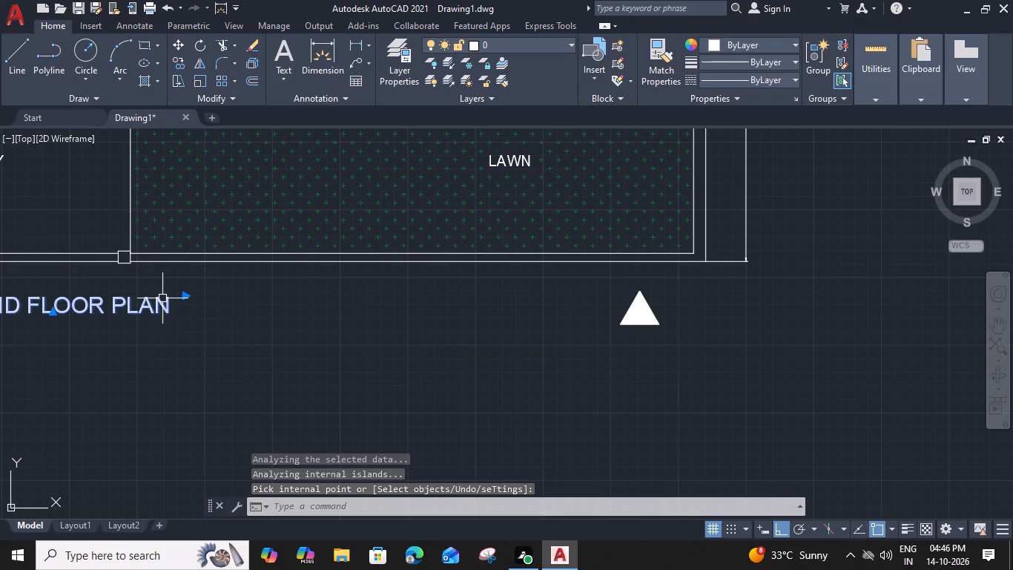
{"action": "key", "text": "c"}
{"action": "type", "text": "O"}
{"action": "key", "text": "space"}
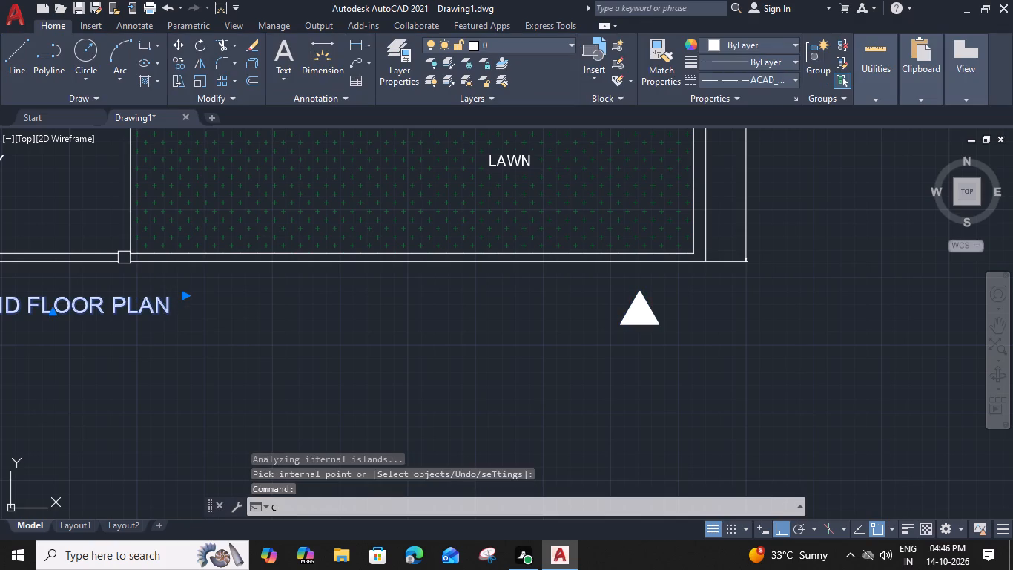
{"action": "left_click", "coordinate": [180, 295]}
{"action": "left_click", "coordinate": [927, 296]}
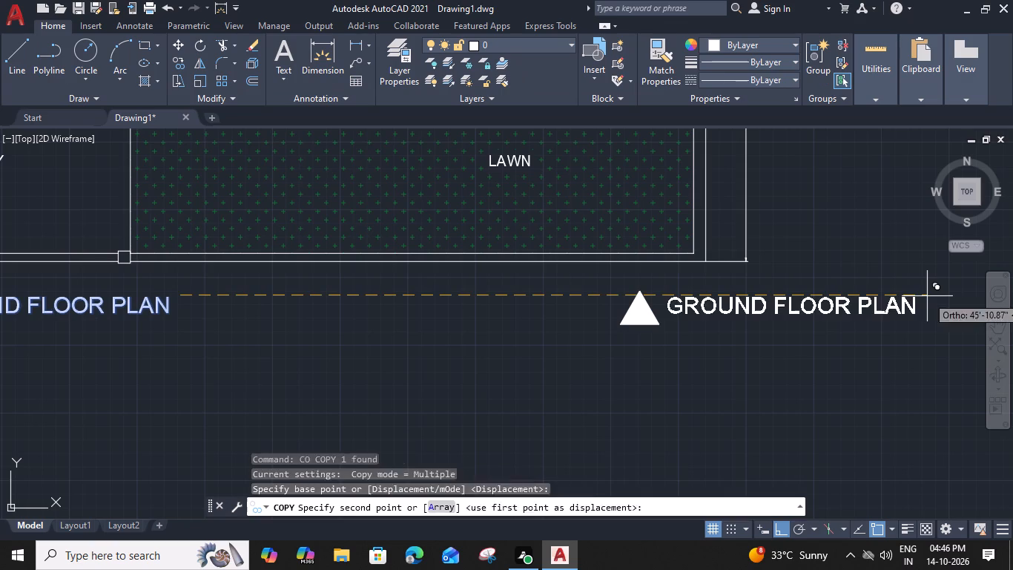
{"action": "key", "text": "Escape"}
Change the copied title's text to NOURTH and narrow its text frame to fit the word.
{"action": "double_click", "coordinate": [725, 308]}
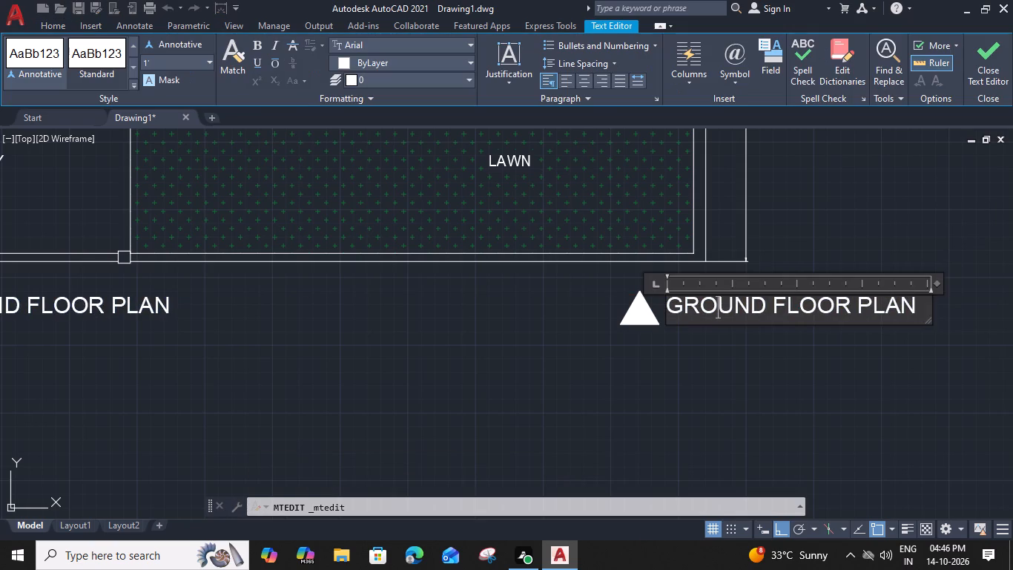
{"action": "left_click_drag", "start_coordinate": [916, 301], "coordinate": [666, 326]}
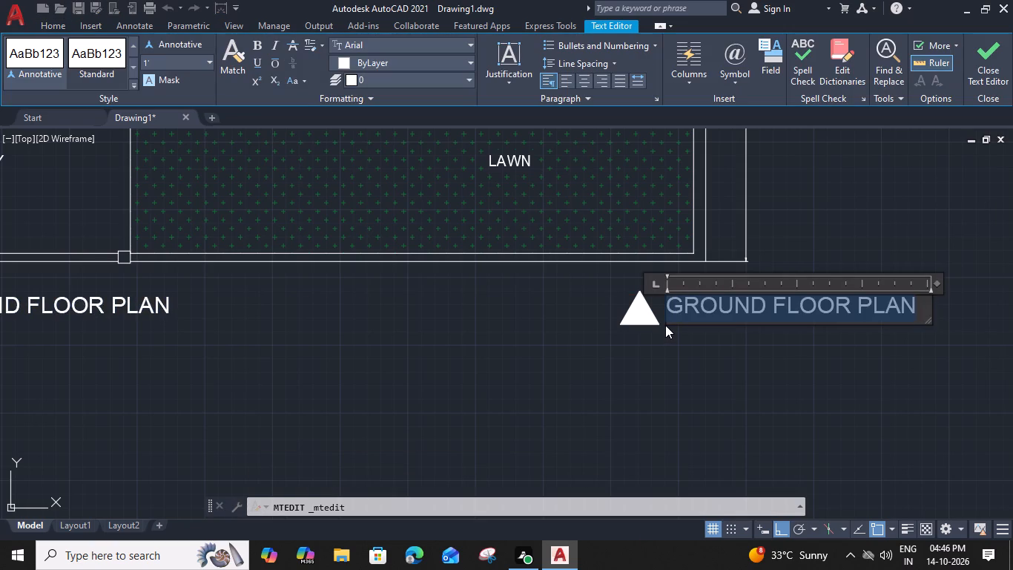
{"action": "type", "text": "NOURTH"}
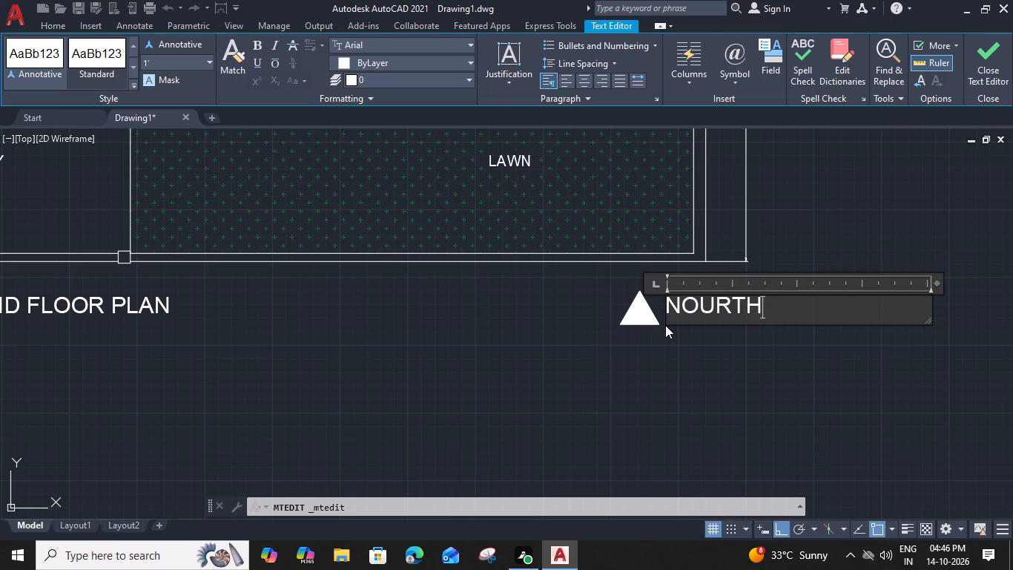
{"action": "left_click_drag", "start_coordinate": [937, 282], "coordinate": [898, 286]}
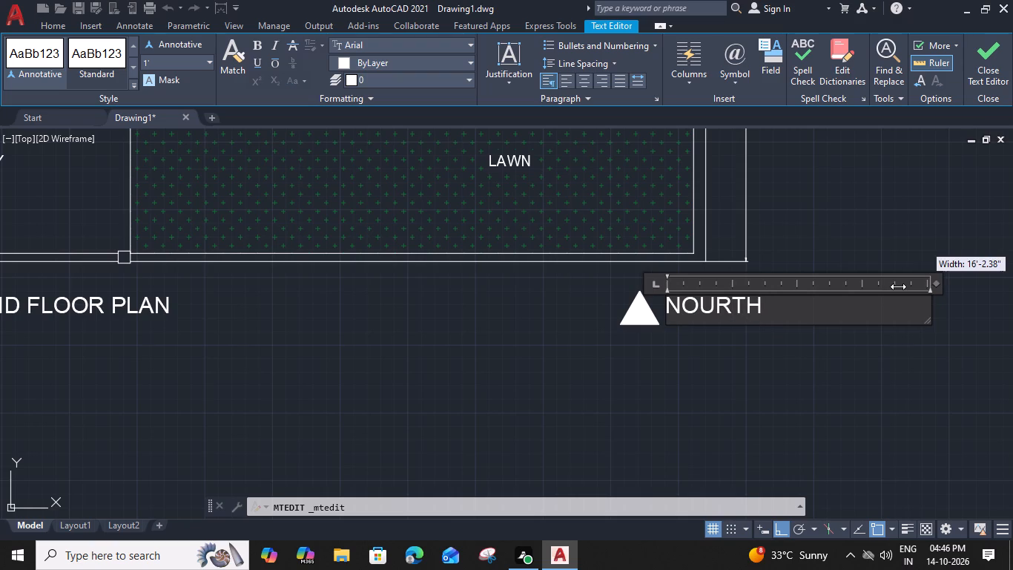
{"action": "left_click_drag", "start_coordinate": [898, 286], "coordinate": [776, 298]}
{"action": "left_click", "coordinate": [793, 335]}
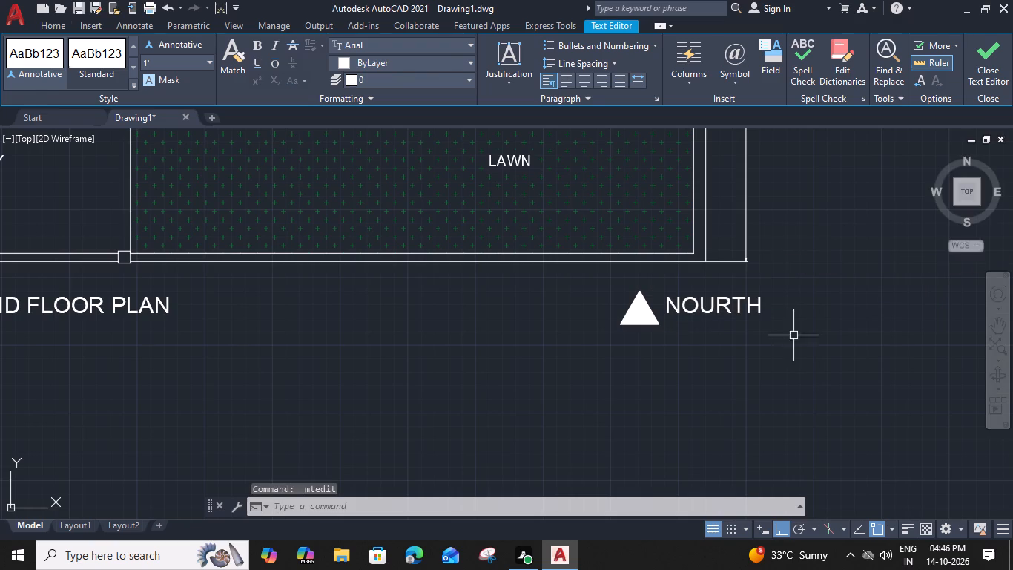
Move the NOURTH label south and about 4'-10" west so it is centered directly beneath the triangle.
{"action": "left_click", "coordinate": [684, 307]}
{"action": "type", "text": "M"}
{"action": "key", "text": "space"}
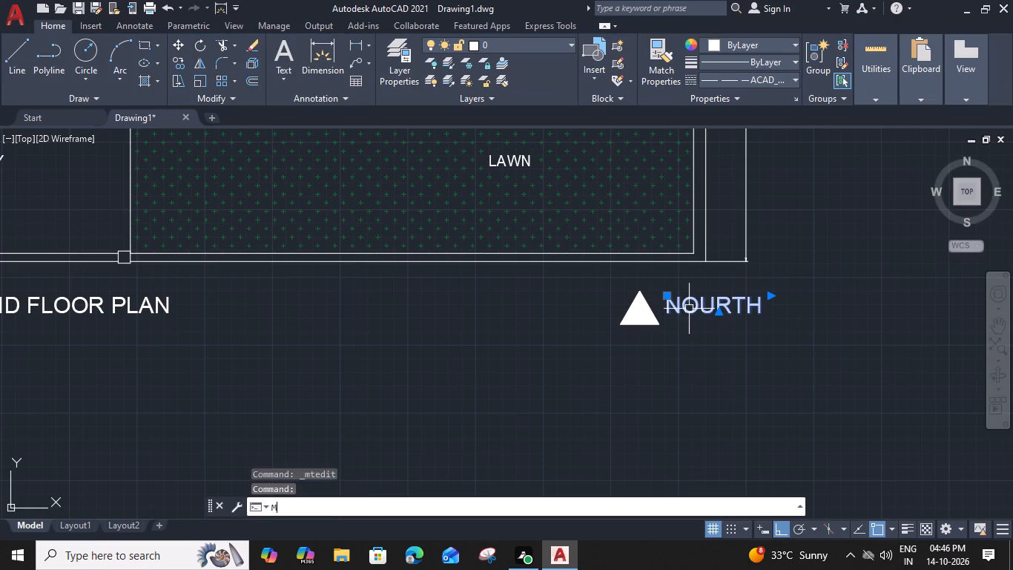
{"action": "left_click", "coordinate": [670, 311]}
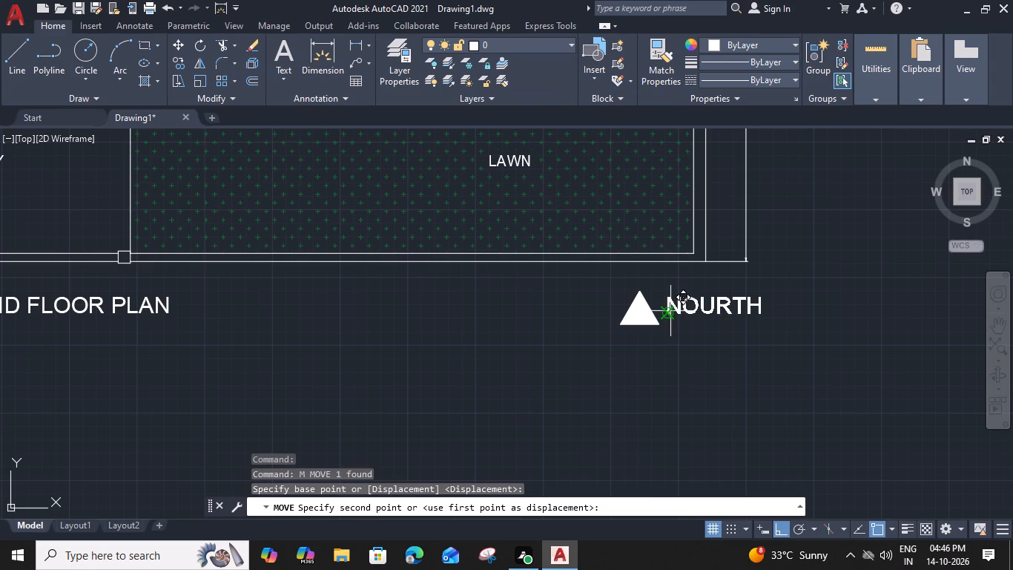
{"action": "left_click", "coordinate": [669, 349]}
{"action": "left_click", "coordinate": [670, 341]}
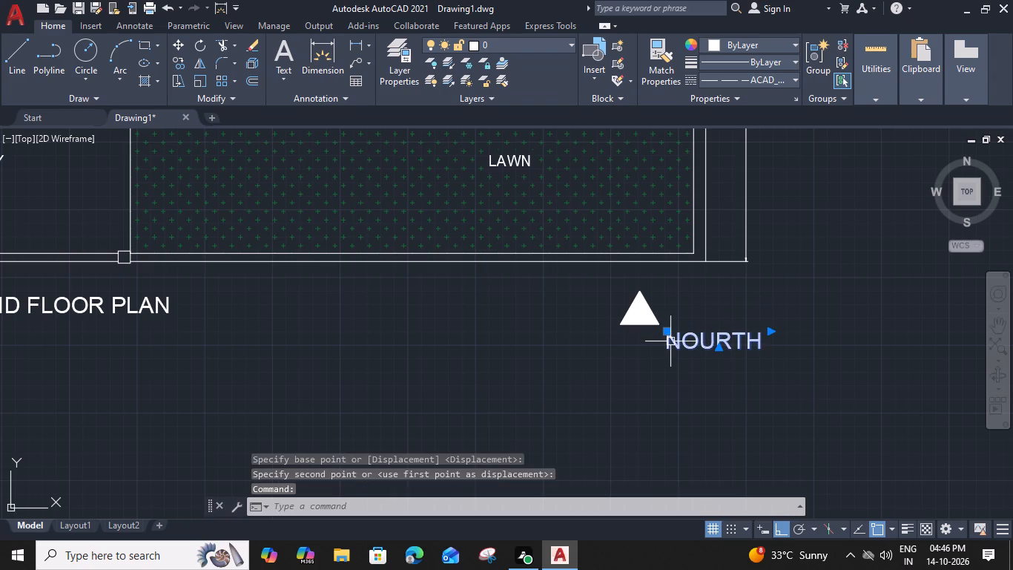
{"action": "type", "text": "M"}
{"action": "key", "text": "space"}
{"action": "left_click", "coordinate": [670, 349]}
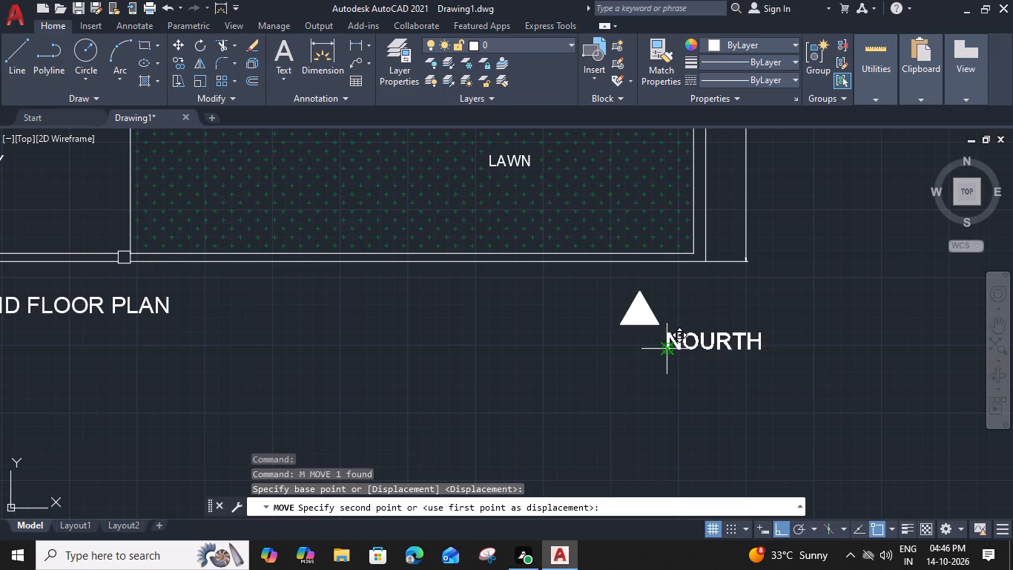
{"action": "left_click", "coordinate": [593, 356]}
{"action": "key", "text": "Escape"}
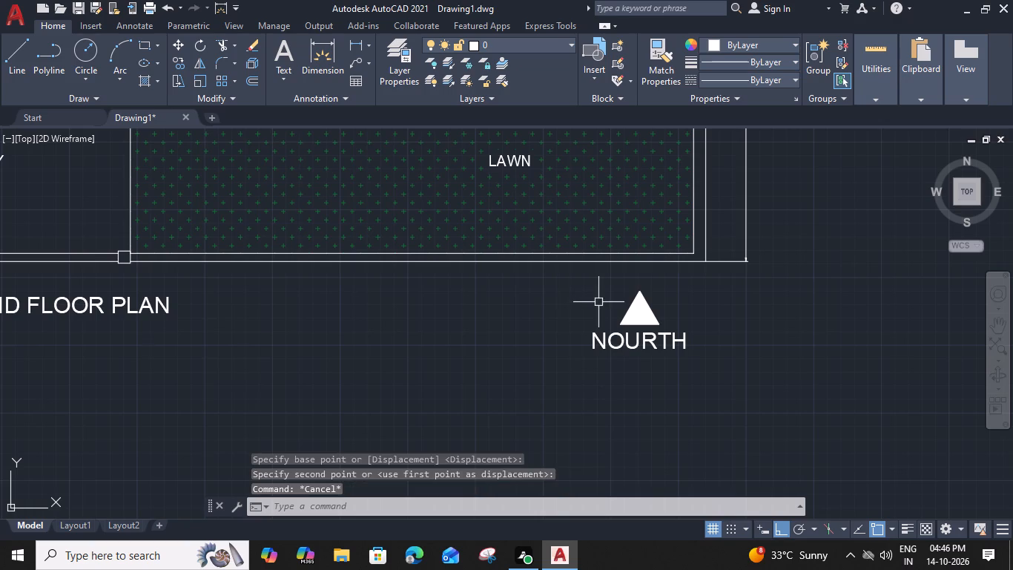
Examine the whole ground floor plan, including its overall dimensions, title and north symbol.
{"action": "scroll", "coordinate": [723, 269], "scroll_direction": "down", "scroll_amount": 3}
{"action": "middle_click_drag", "start_coordinate": [611, 343], "coordinate": [634, 390]}
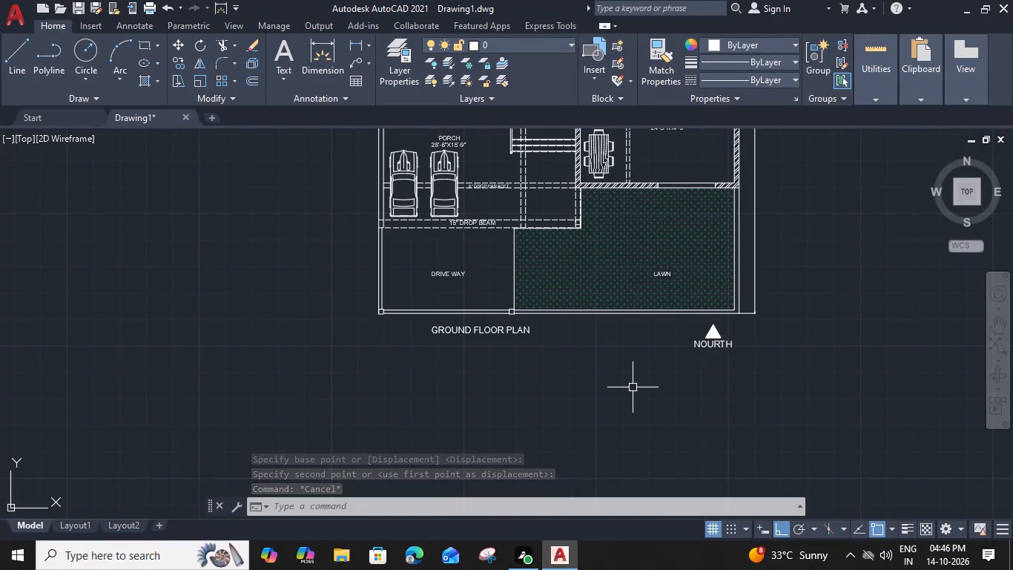
{"action": "scroll", "coordinate": [638, 382], "scroll_direction": "down", "scroll_amount": 1}
{"action": "middle_click_drag", "start_coordinate": [625, 379], "coordinate": [574, 489]}
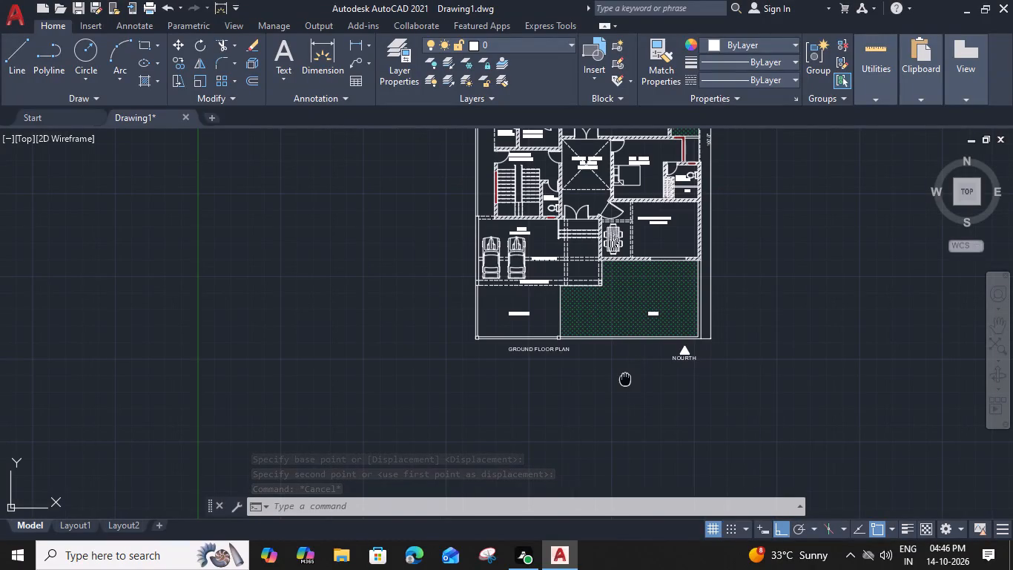
{"action": "middle_click_drag", "start_coordinate": [580, 395], "coordinate": [570, 415]}
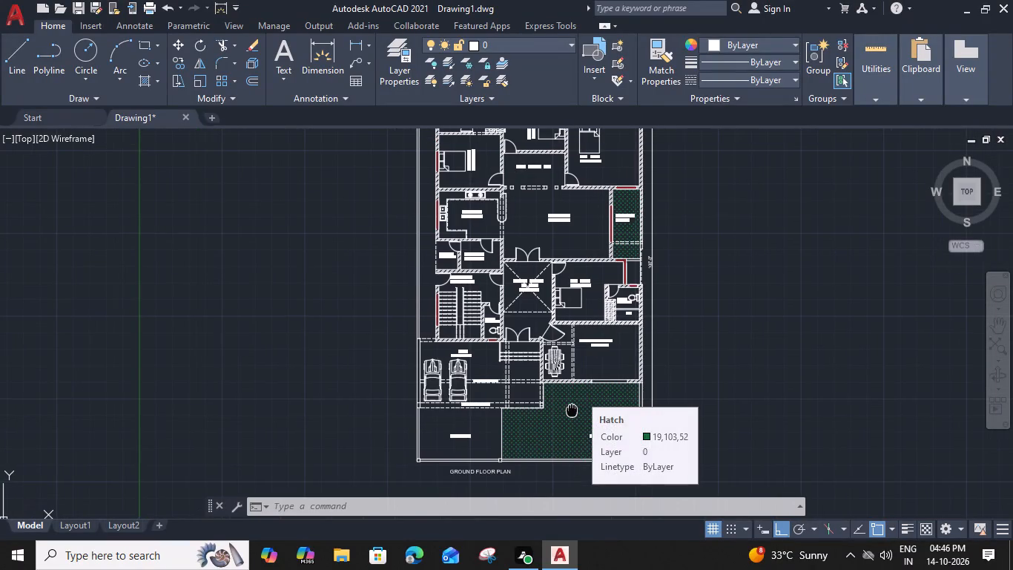
{"action": "middle_click_drag", "start_coordinate": [570, 415], "coordinate": [570, 416]}
{"action": "middle_click", "coordinate": [608, 372]}
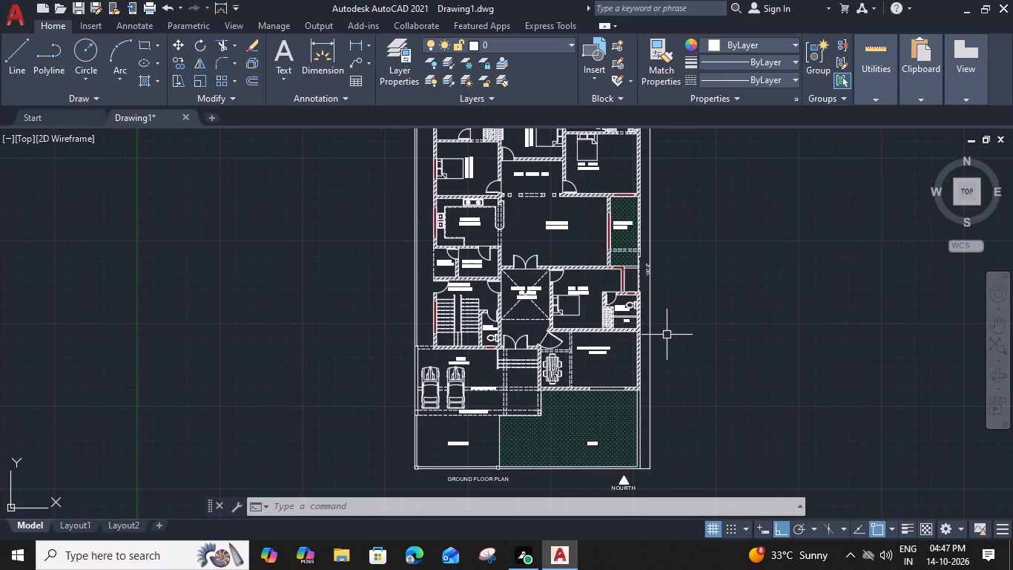
{"action": "scroll", "coordinate": [599, 335], "scroll_direction": "down", "scroll_amount": 1}
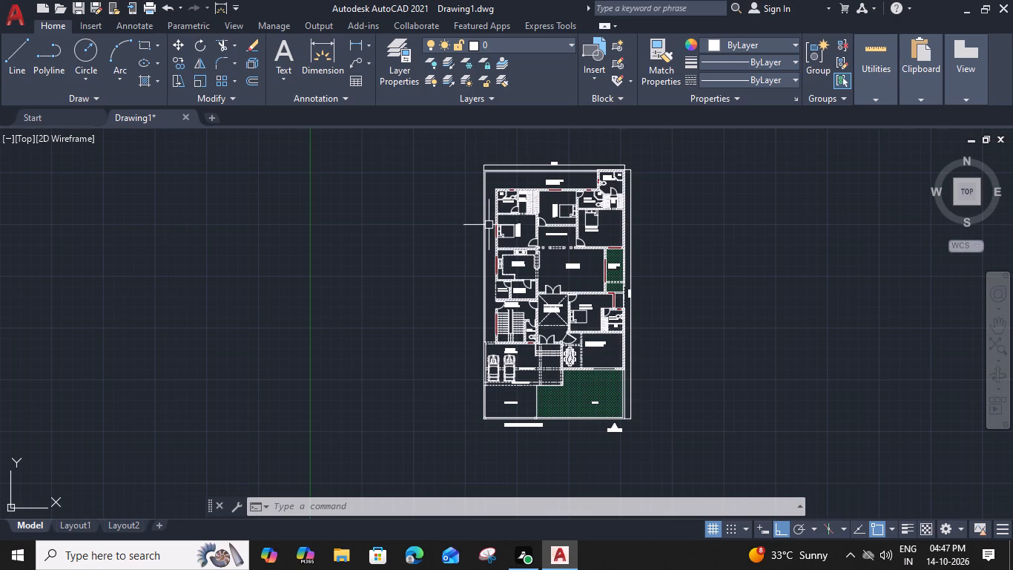
Copy the BACK PASSAGE 7'-0" WIDE label to the plot's west boundary wall, level with the north-west bedroom.
{"action": "scroll", "coordinate": [489, 198], "scroll_direction": "up", "scroll_amount": 2}
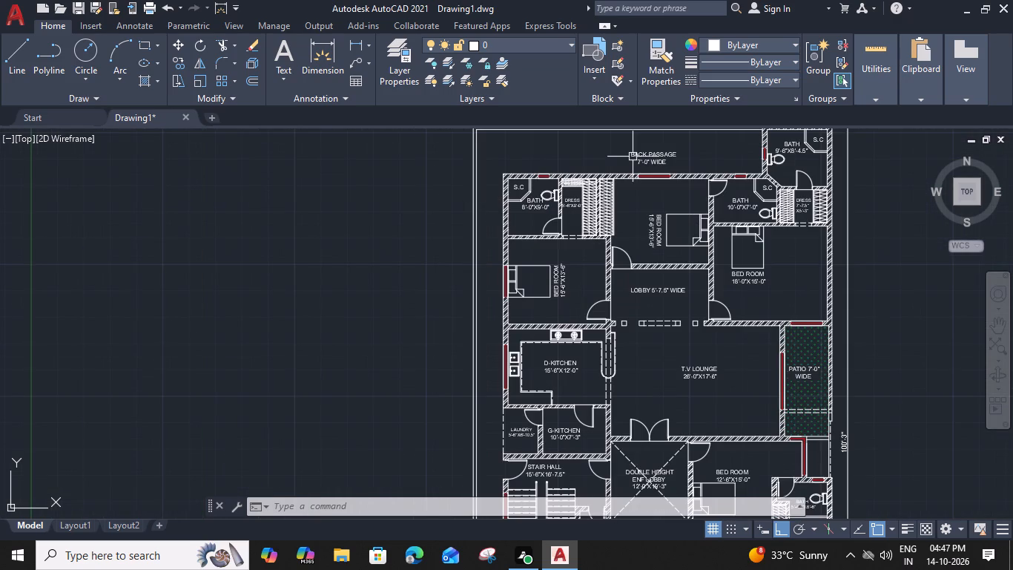
{"action": "left_click", "coordinate": [633, 157]}
{"action": "type", "text": "CO"}
{"action": "key", "text": "space"}
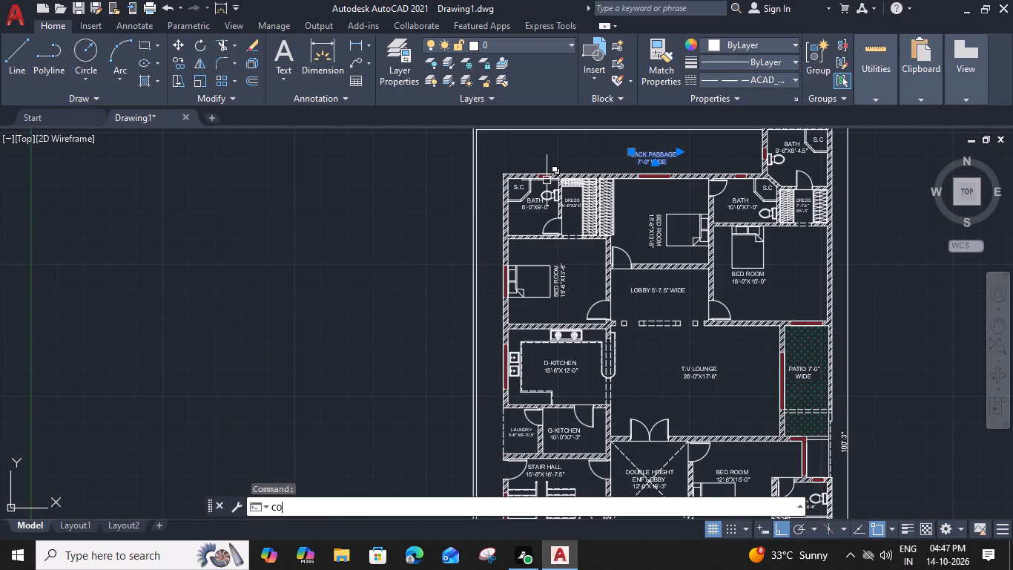
{"action": "left_click", "coordinate": [631, 153]}
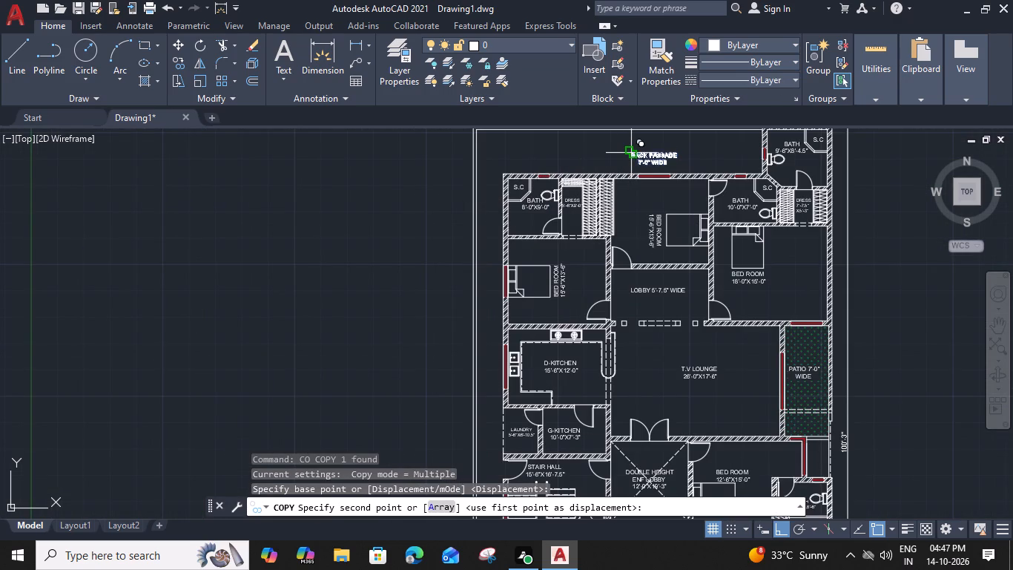
{"action": "left_click", "coordinate": [477, 237]}
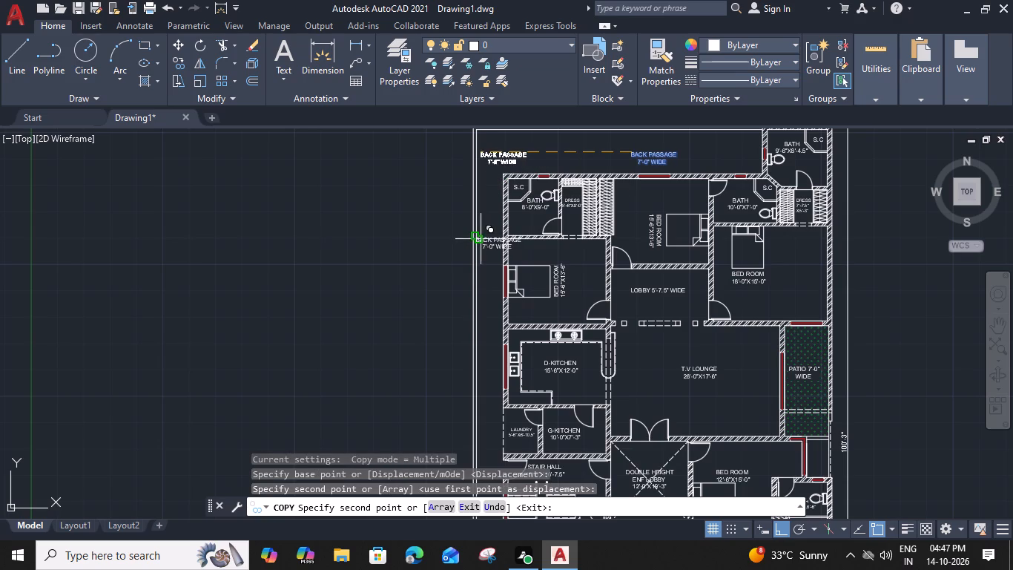
{"action": "key", "text": "Escape"}
Change the copied label's wording to SIDE PASSAGE, keeping its 7'-0" WIDE line.
{"action": "scroll", "coordinate": [486, 240], "scroll_direction": "up", "scroll_amount": 2}
{"action": "double_click", "coordinate": [487, 239]}
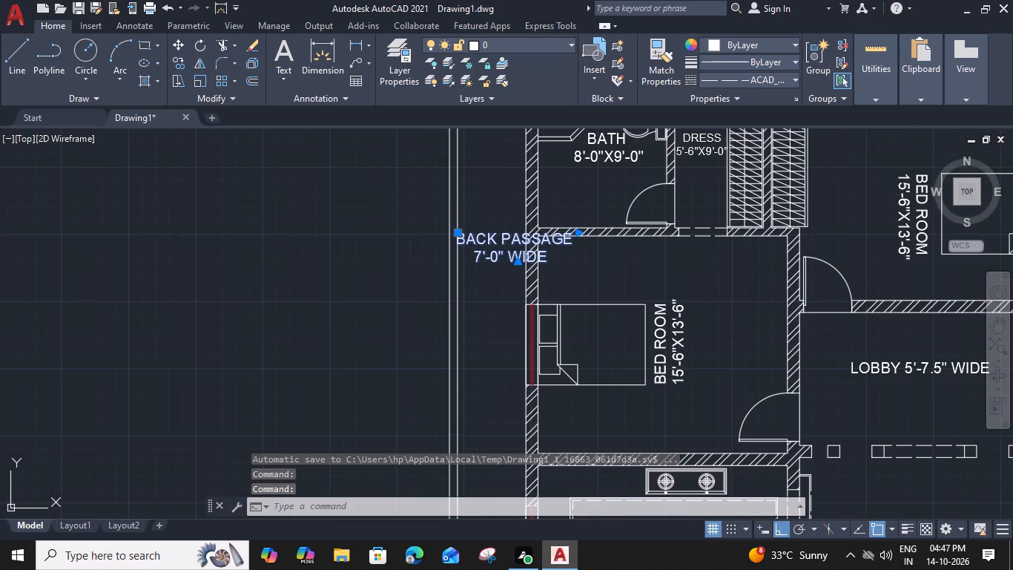
{"action": "scroll", "coordinate": [507, 248], "scroll_direction": "up", "scroll_amount": 2}
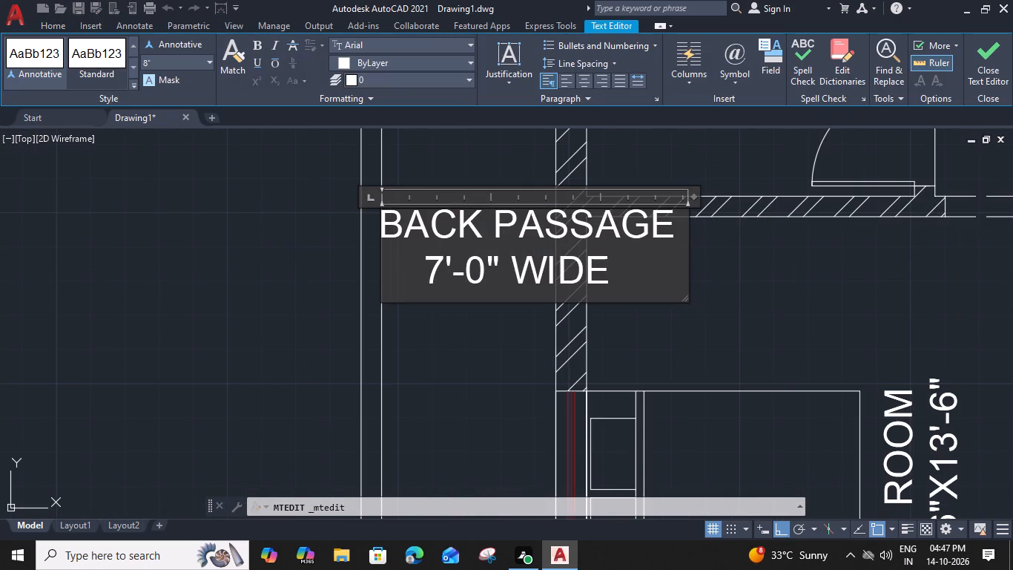
{"action": "left_click_drag", "start_coordinate": [489, 220], "coordinate": [409, 220]}
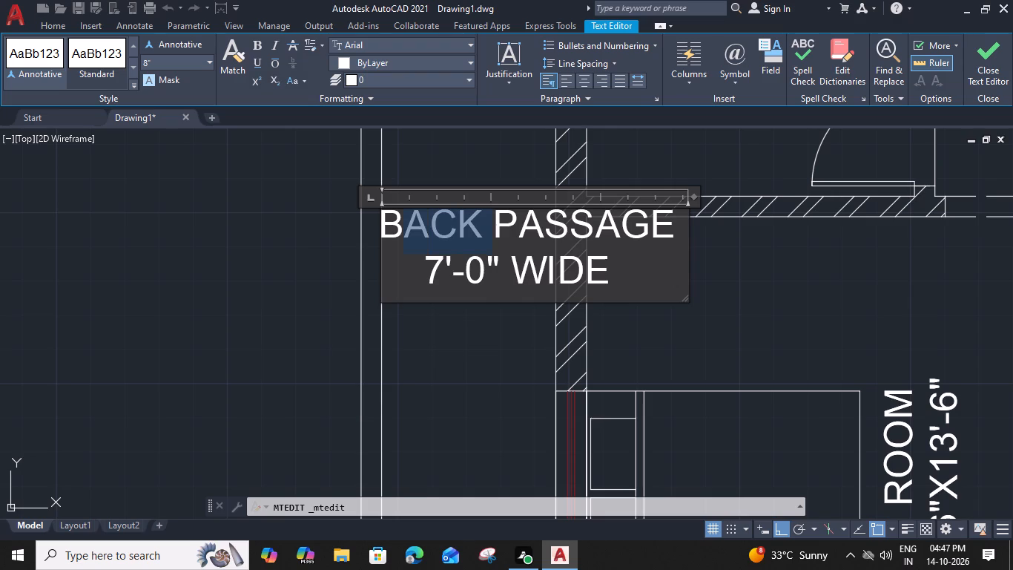
{"action": "left_click_drag", "start_coordinate": [409, 220], "coordinate": [382, 222]}
{"action": "key", "text": "s"}
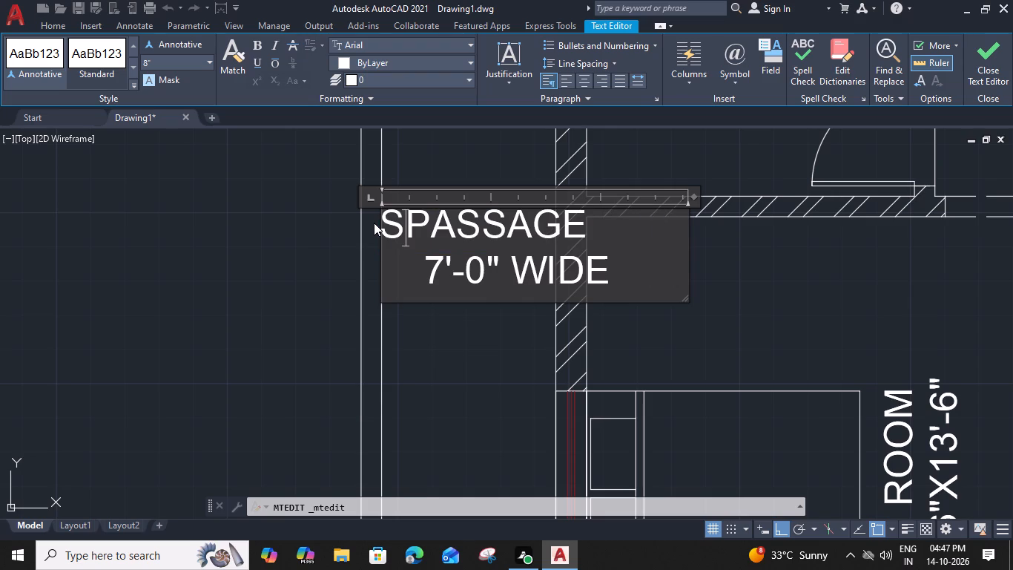
{"action": "type", "text": "IDE"}
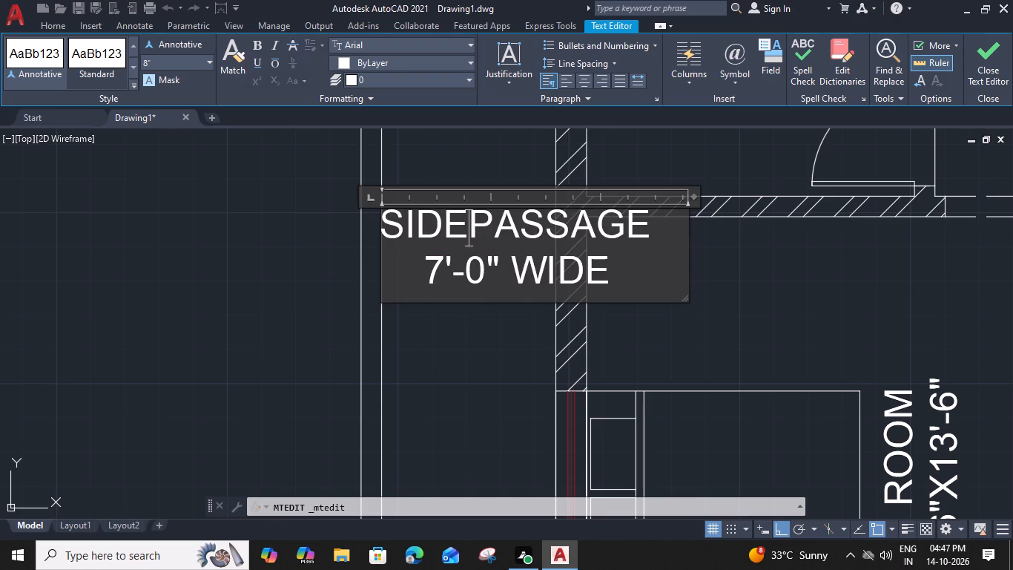
{"action": "key", "text": "space"}
{"action": "left_click", "coordinate": [670, 337]}
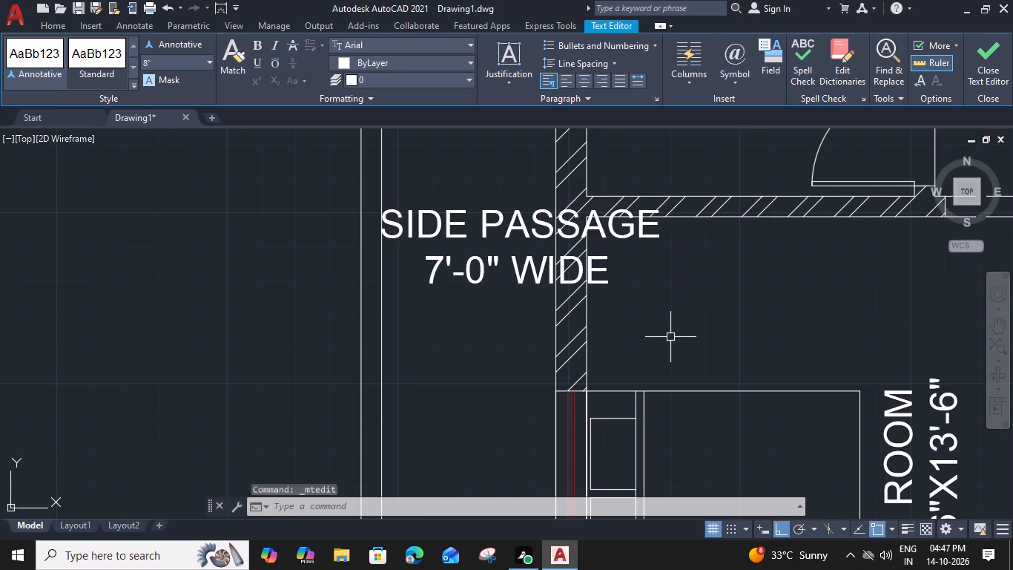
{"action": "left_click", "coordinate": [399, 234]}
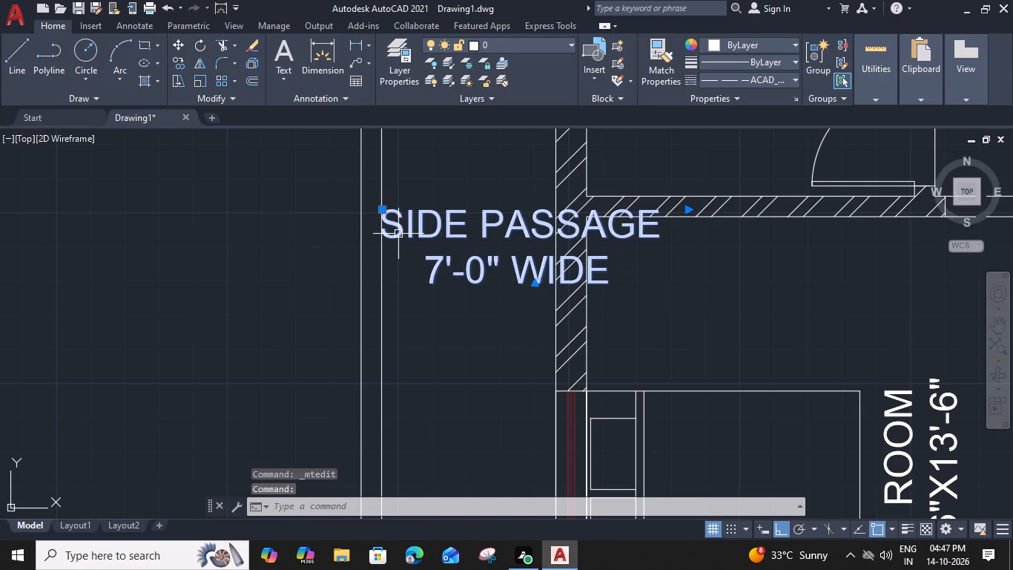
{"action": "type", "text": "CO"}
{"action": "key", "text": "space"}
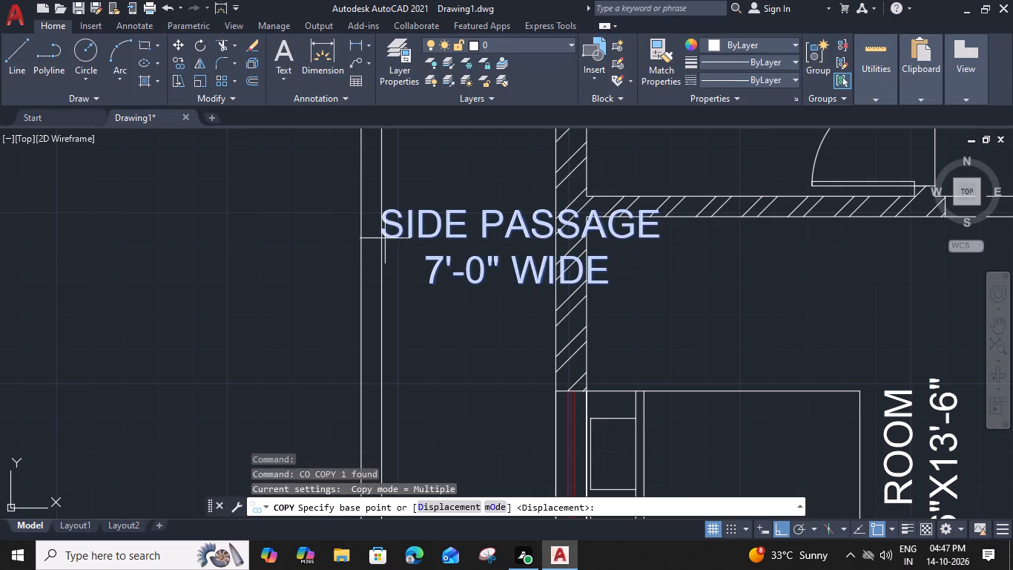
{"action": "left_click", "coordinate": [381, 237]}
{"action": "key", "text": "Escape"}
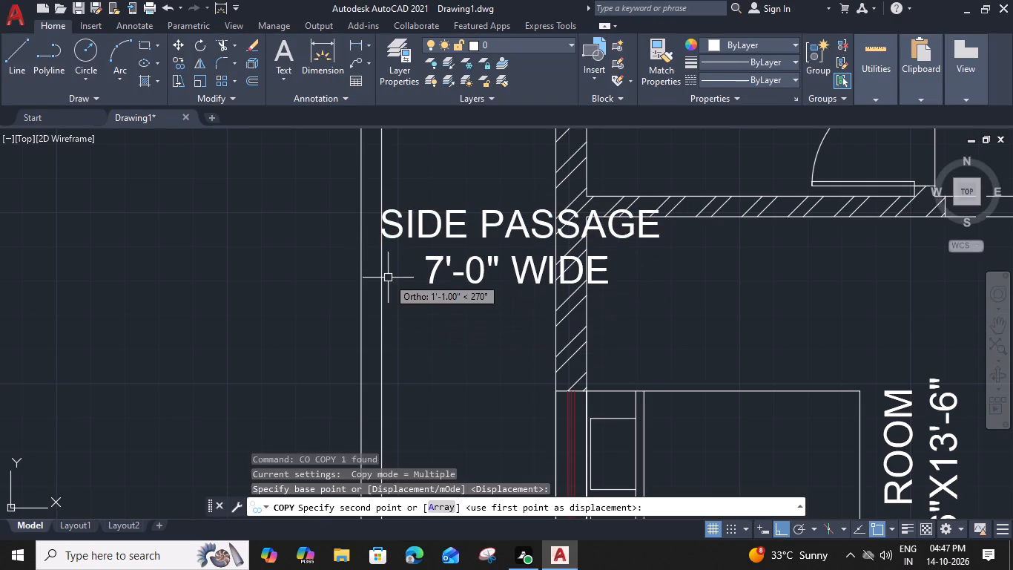
Rotate the SIDE PASSAGE label 90° counterclockwise so it reads vertically along the west boundary wall.
{"action": "left_click", "coordinate": [395, 237]}
{"action": "type", "text": "RO"}
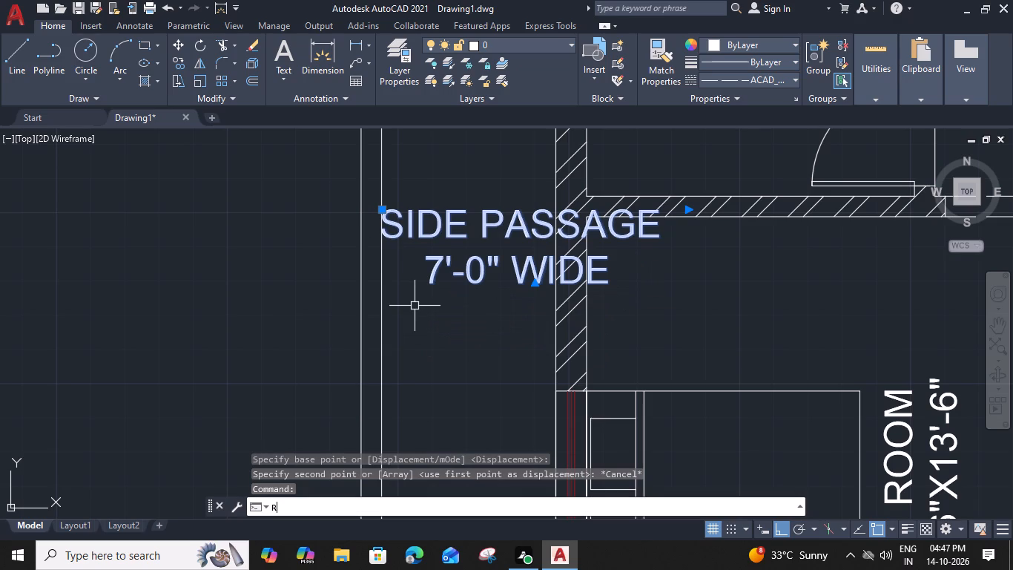
{"action": "key", "text": "space"}
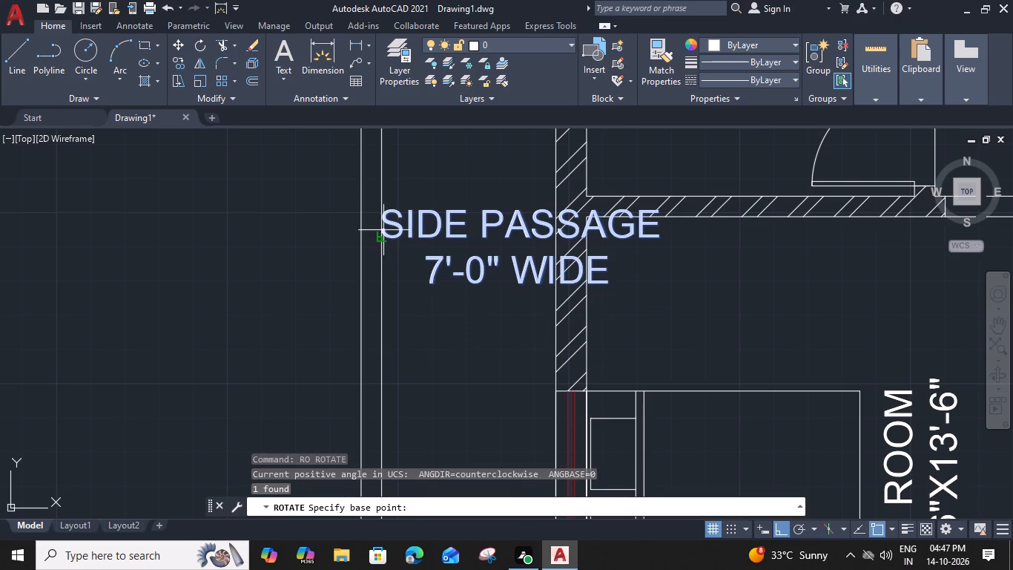
{"action": "left_click", "coordinate": [383, 230]}
{"action": "scroll", "coordinate": [378, 207], "scroll_direction": "up", "scroll_amount": 3}
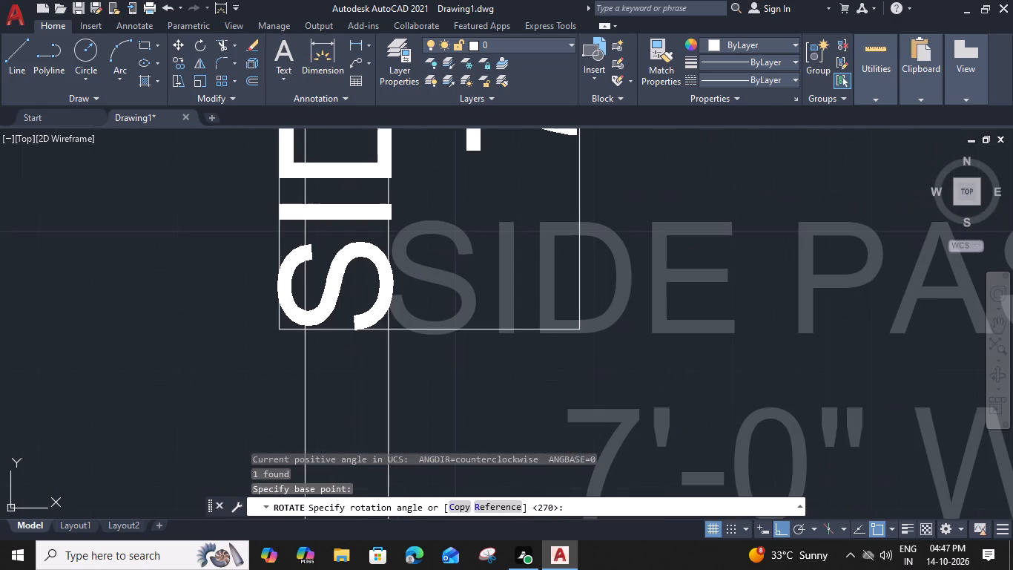
{"action": "left_click", "coordinate": [389, 237]}
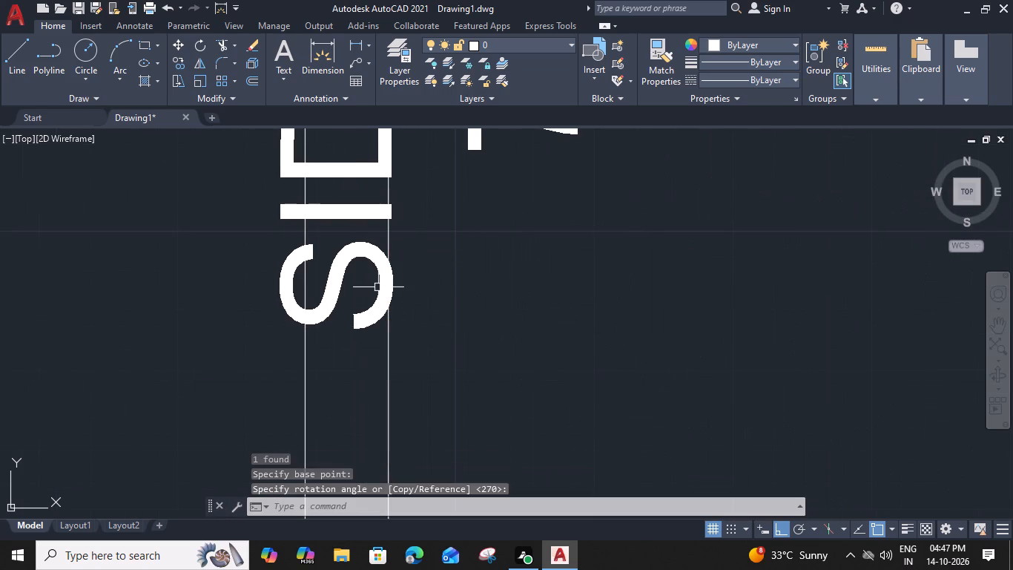
Move the vertical SIDE PASSAGE label east into the strip between the boundary wall and the house wall.
{"action": "left_click", "coordinate": [382, 295]}
{"action": "type", "text": "M"}
{"action": "key", "text": "space"}
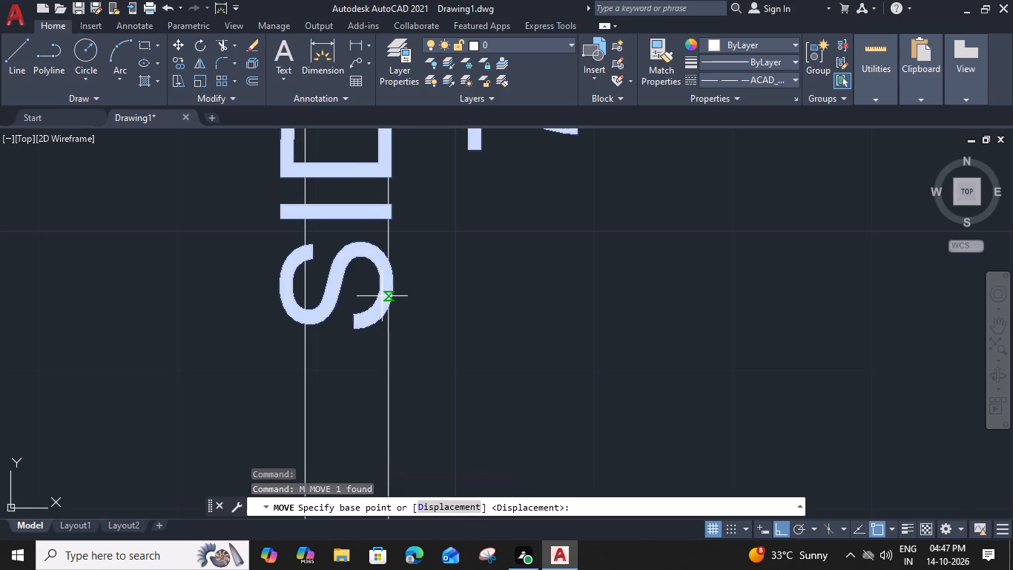
{"action": "left_click", "coordinate": [357, 323]}
{"action": "scroll", "coordinate": [544, 312], "scroll_direction": "down", "scroll_amount": 2}
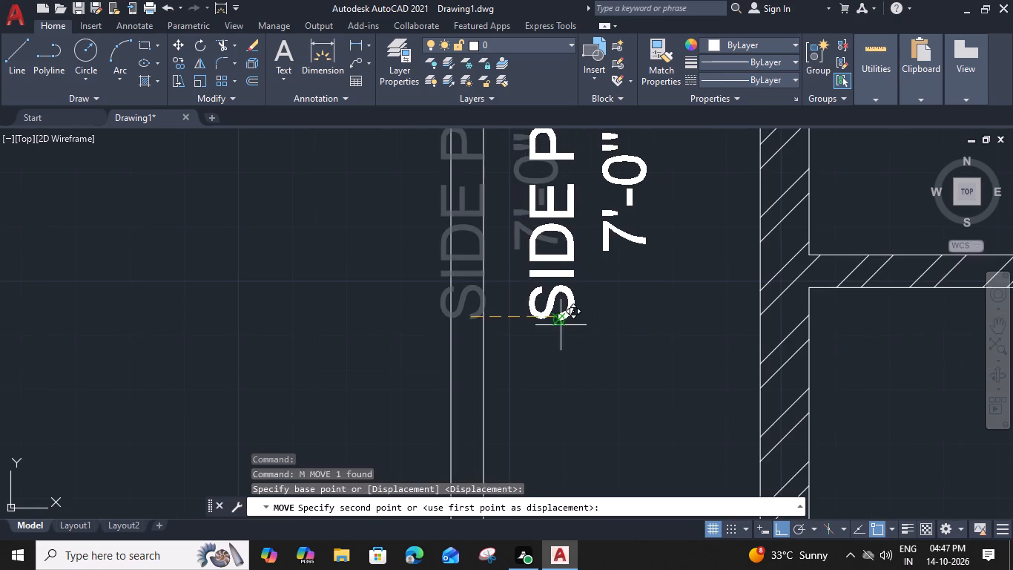
{"action": "left_click", "coordinate": [590, 343]}
Move the SIDE PASSAGE label south along the west passage until it sits beside the D-KITCHEN.
{"action": "scroll", "coordinate": [590, 343], "scroll_direction": "down", "scroll_amount": 3}
{"action": "middle_click_drag", "start_coordinate": [596, 369], "coordinate": [565, 305]}
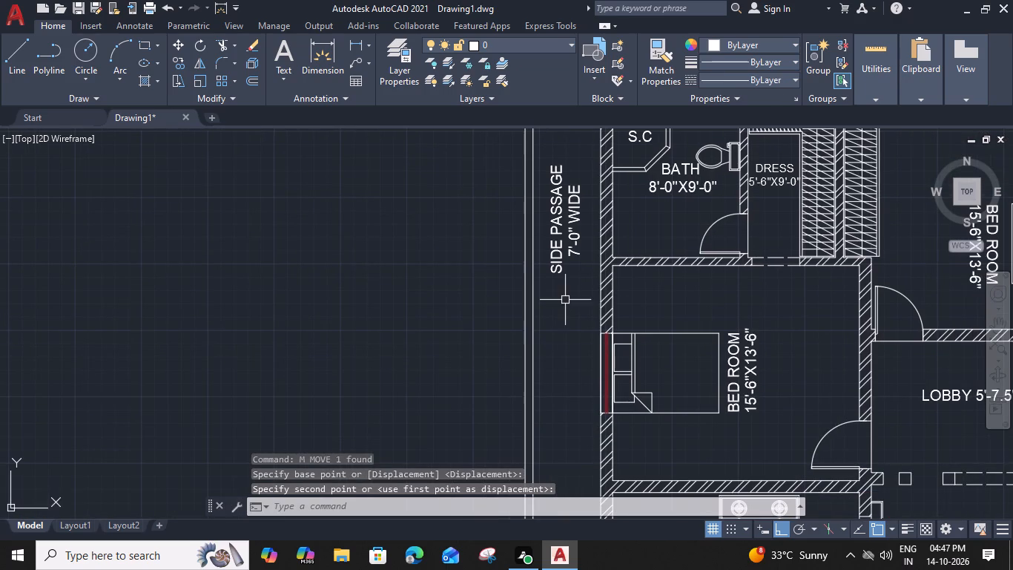
{"action": "left_click", "coordinate": [561, 266]}
{"action": "type", "text": "M"}
{"action": "key", "text": "space"}
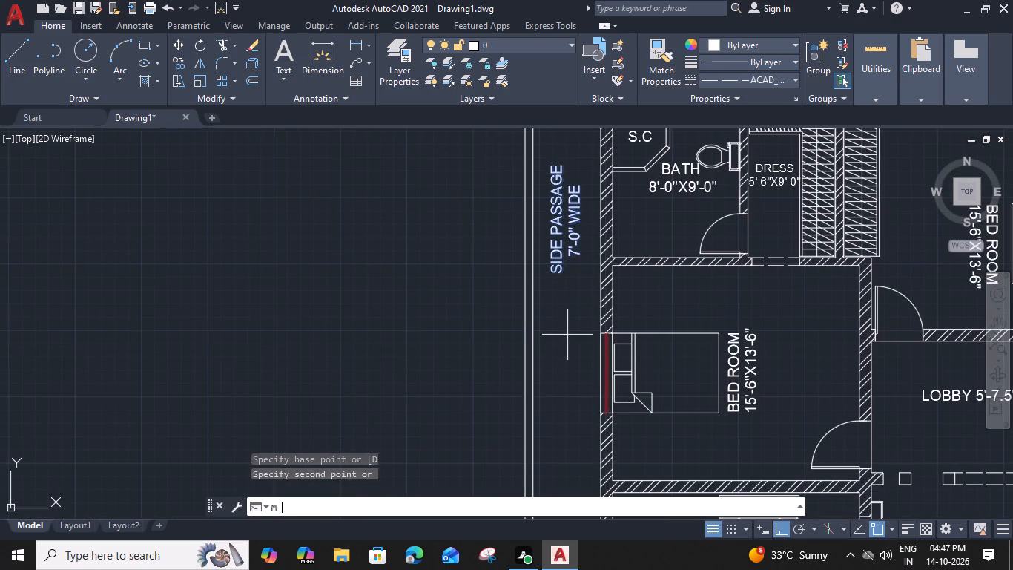
{"action": "left_click", "coordinate": [552, 271]}
{"action": "left_click", "coordinate": [558, 410]}
{"action": "scroll", "coordinate": [559, 409], "scroll_direction": "down", "scroll_amount": 2}
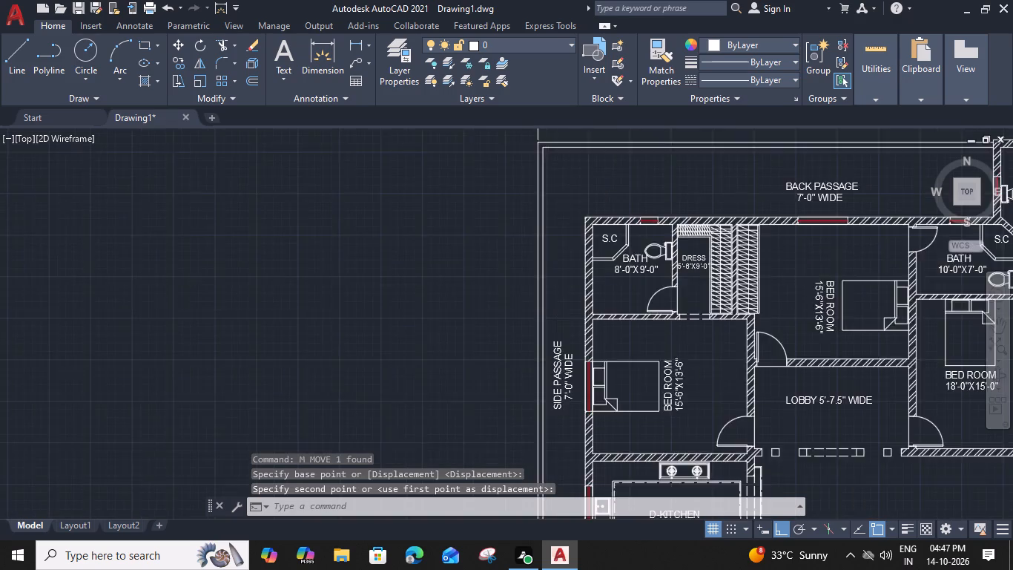
{"action": "middle_click_drag", "start_coordinate": [571, 422], "coordinate": [513, 276]}
{"action": "left_click", "coordinate": [498, 255]}
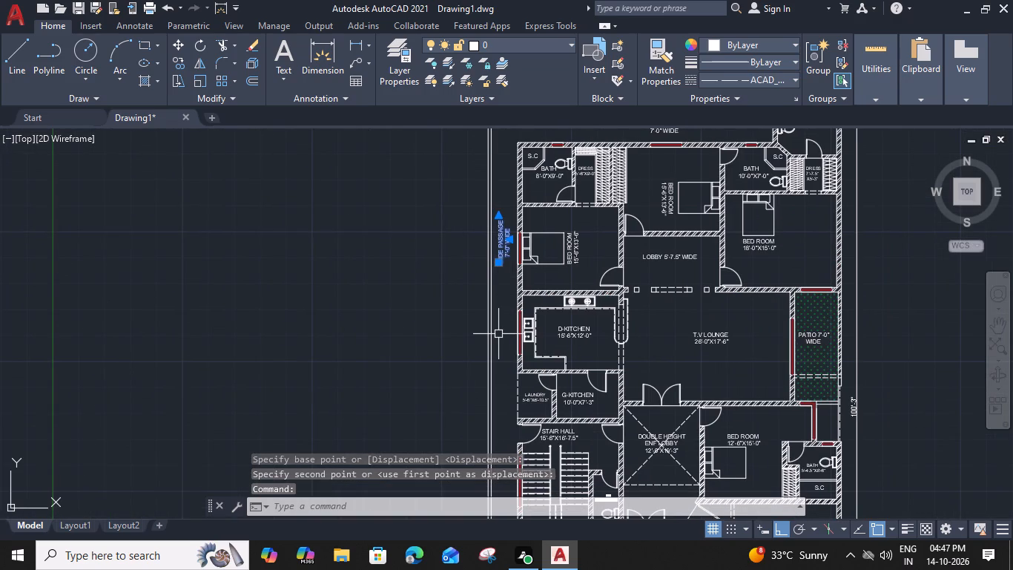
{"action": "type", "text": "M"}
{"action": "key", "text": "space"}
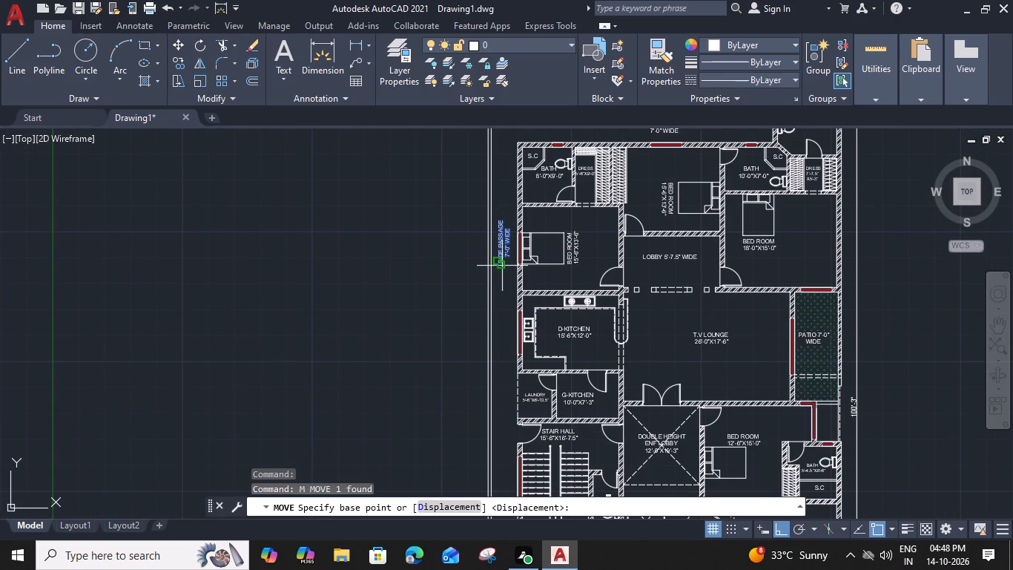
{"action": "left_click", "coordinate": [502, 266]}
{"action": "left_click", "coordinate": [506, 367]}
Save the drawing in the Documents folder as Drawing C.
{"action": "scroll", "coordinate": [514, 359], "scroll_direction": "down", "scroll_amount": 2}
{"action": "middle_click_drag", "start_coordinate": [538, 328], "coordinate": [515, 357]}
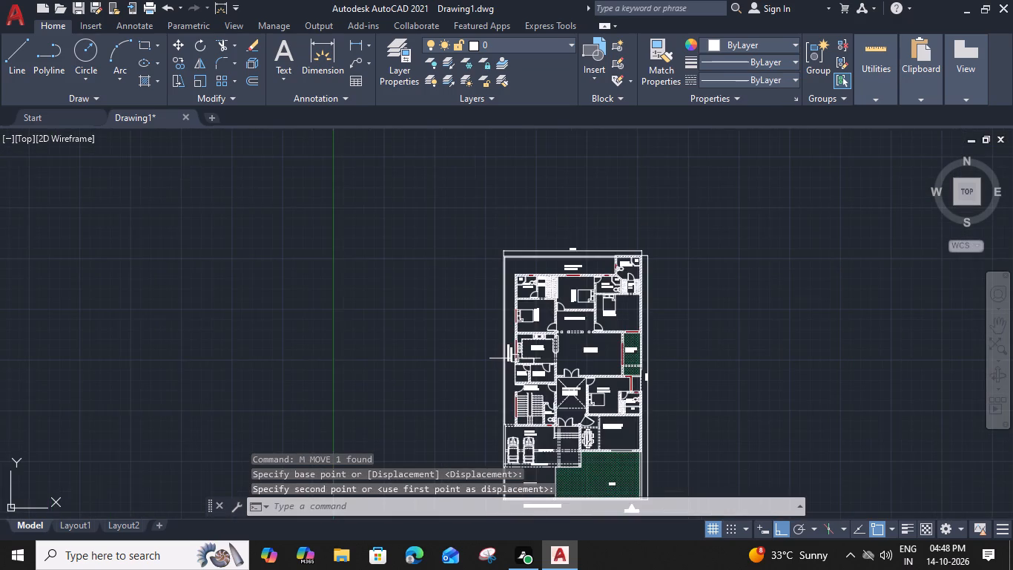
{"action": "middle_click_drag", "start_coordinate": [515, 357], "coordinate": [477, 175]}
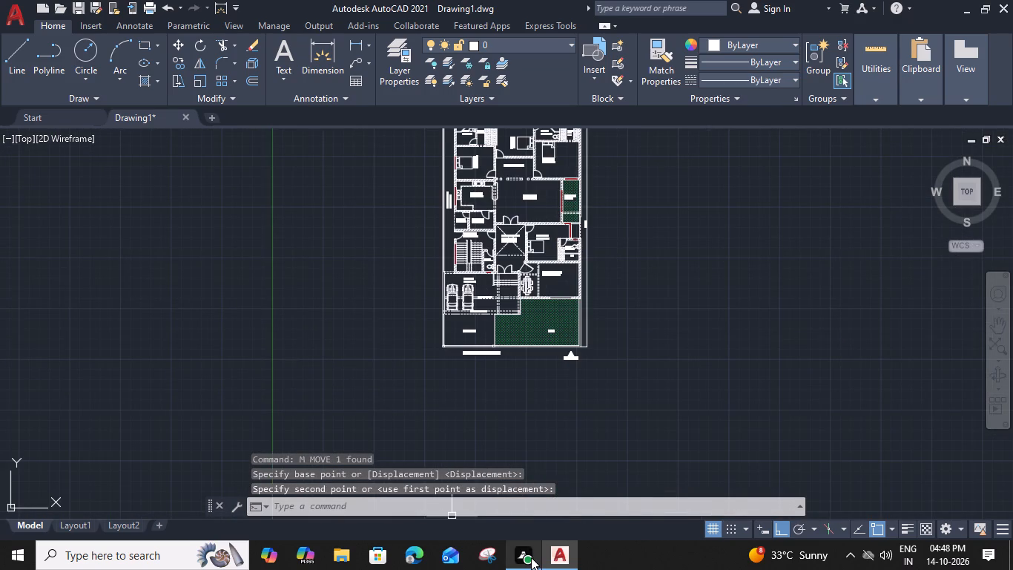
{"action": "key", "text": "ctrl+s"}
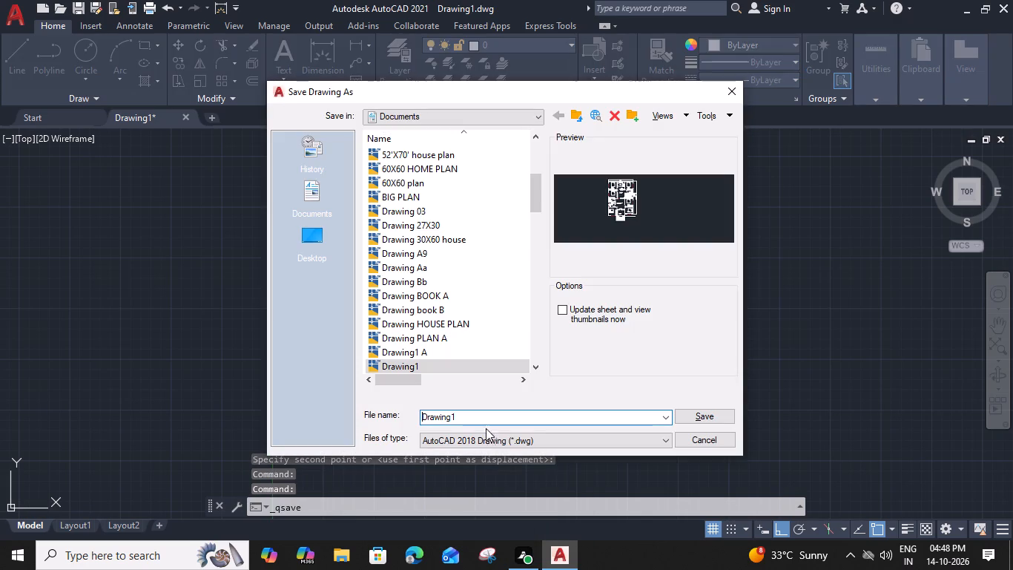
{"action": "left_click", "coordinate": [455, 416]}
{"action": "key", "text": "BackSpace"}
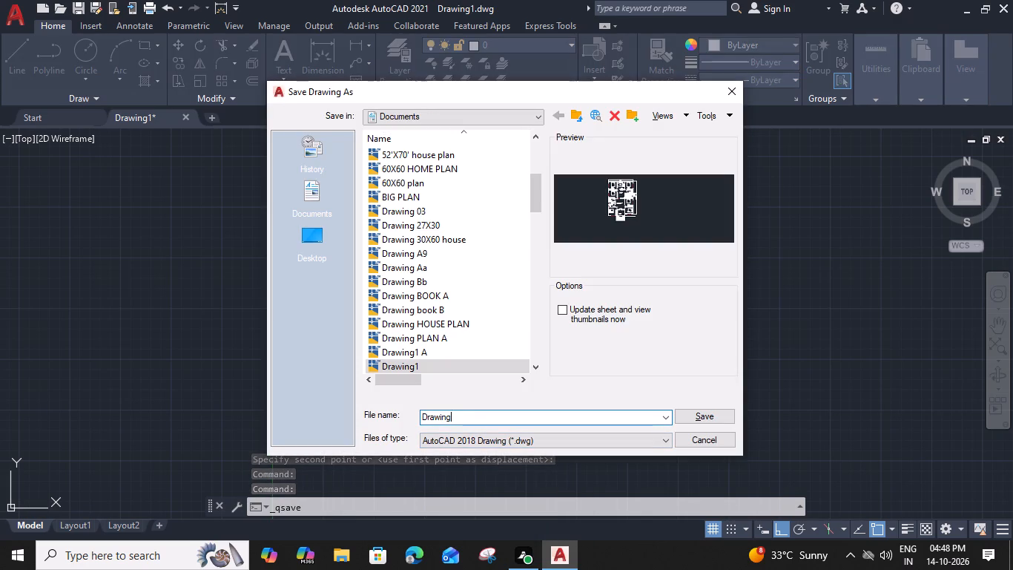
{"action": "key", "text": "space"}
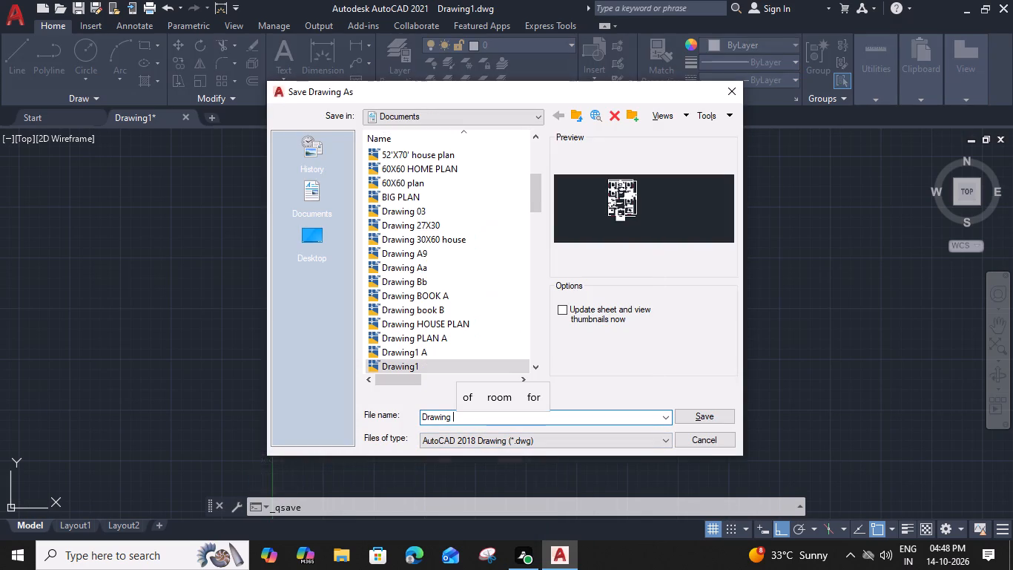
{"action": "type", "text": "CC"}
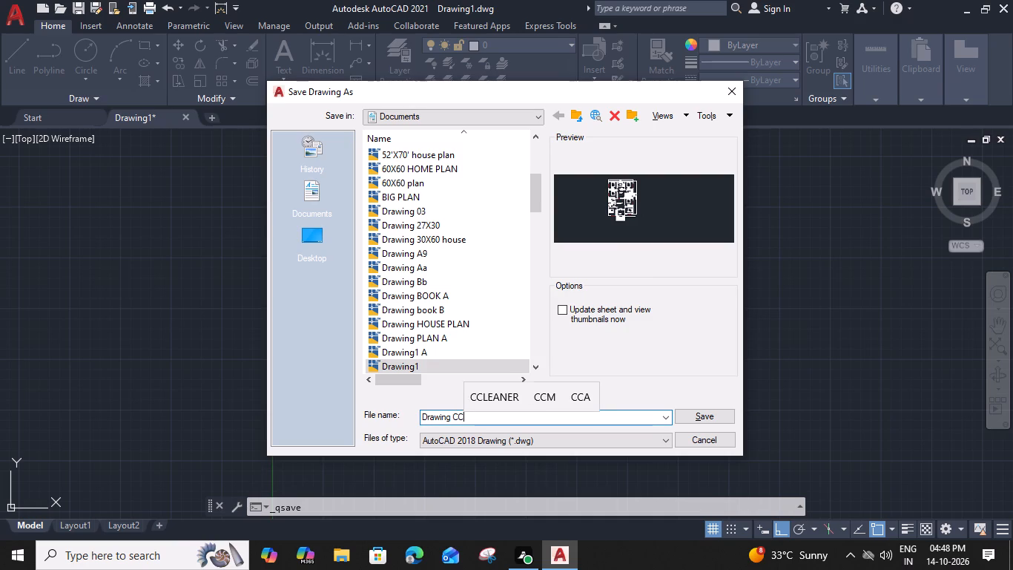
{"action": "key", "text": "BackSpace"}
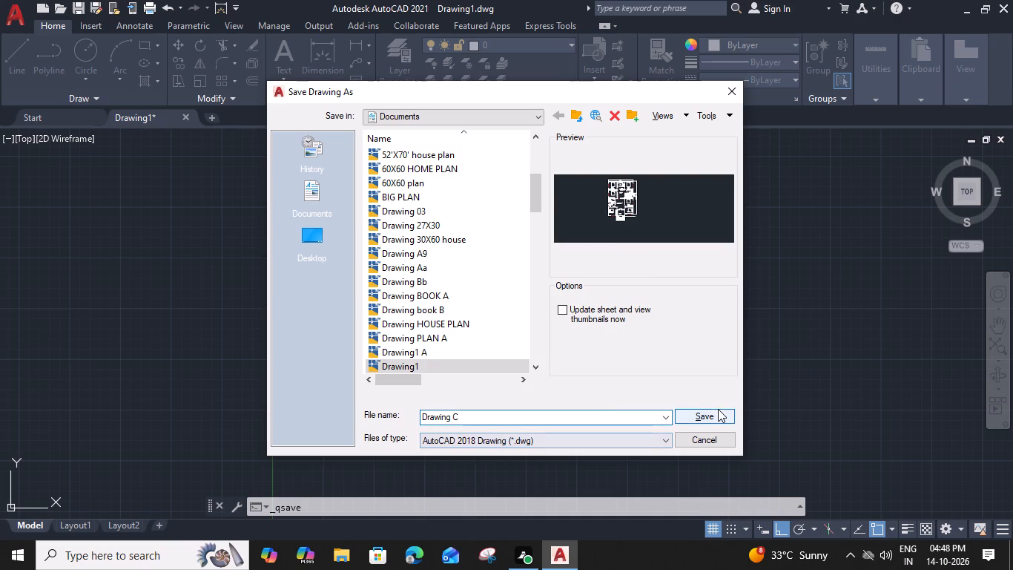
{"action": "left_click", "coordinate": [716, 410]}
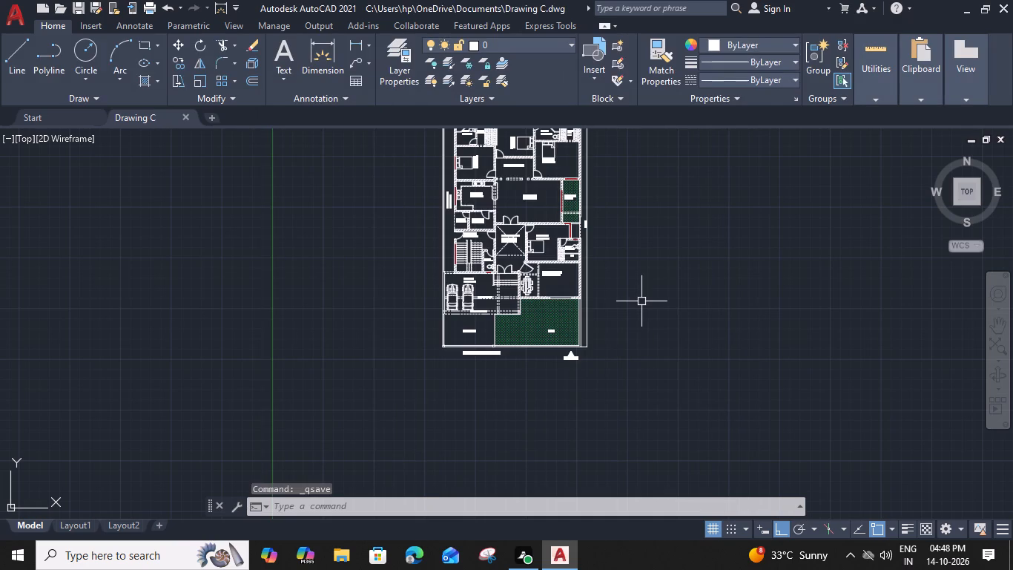
Set up a plot with the AutoCAD PDF (High Quality Print).pc3 plotter on ISO A4 paper, with the plot centered.
{"action": "type", "text": "PLOT"}
{"action": "key", "text": "space"}
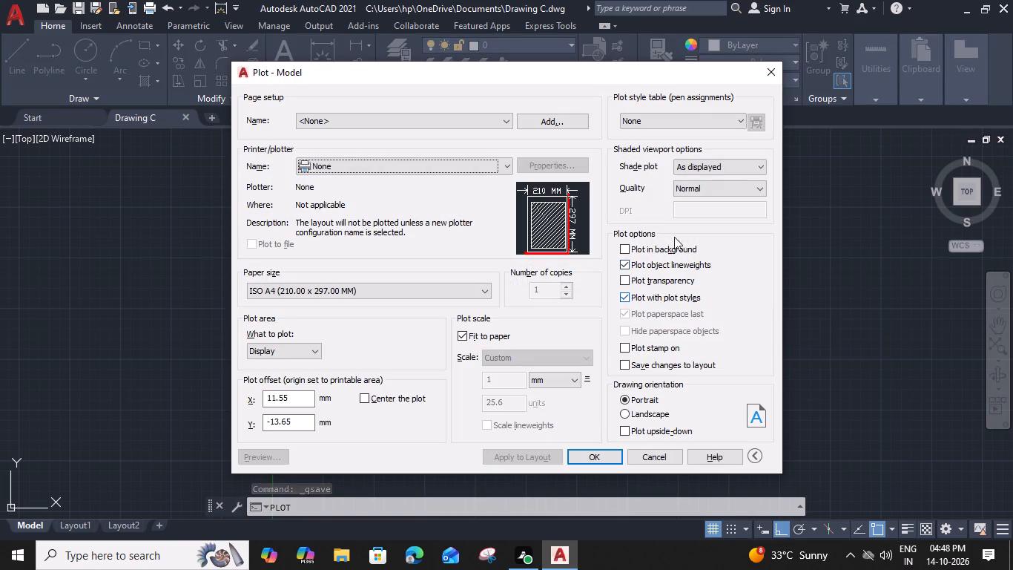
{"action": "left_click", "coordinate": [506, 159]}
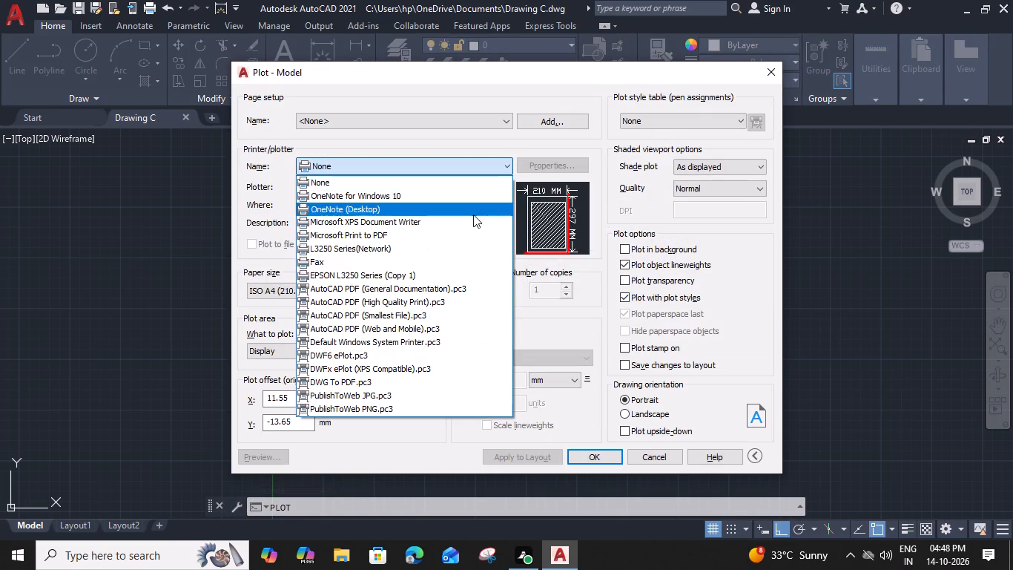
{"action": "left_click", "coordinate": [465, 309]}
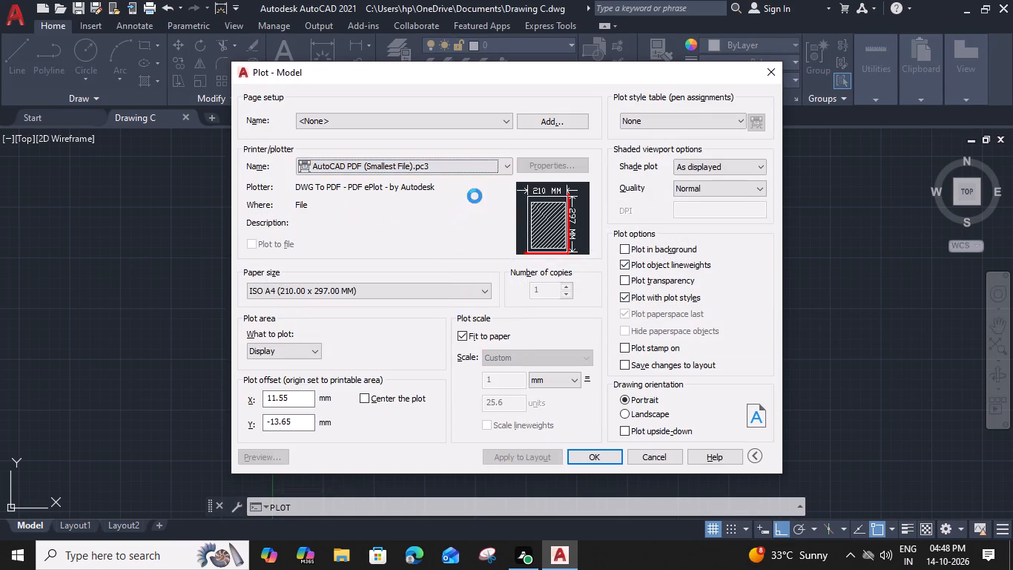
{"action": "left_click", "coordinate": [503, 167]}
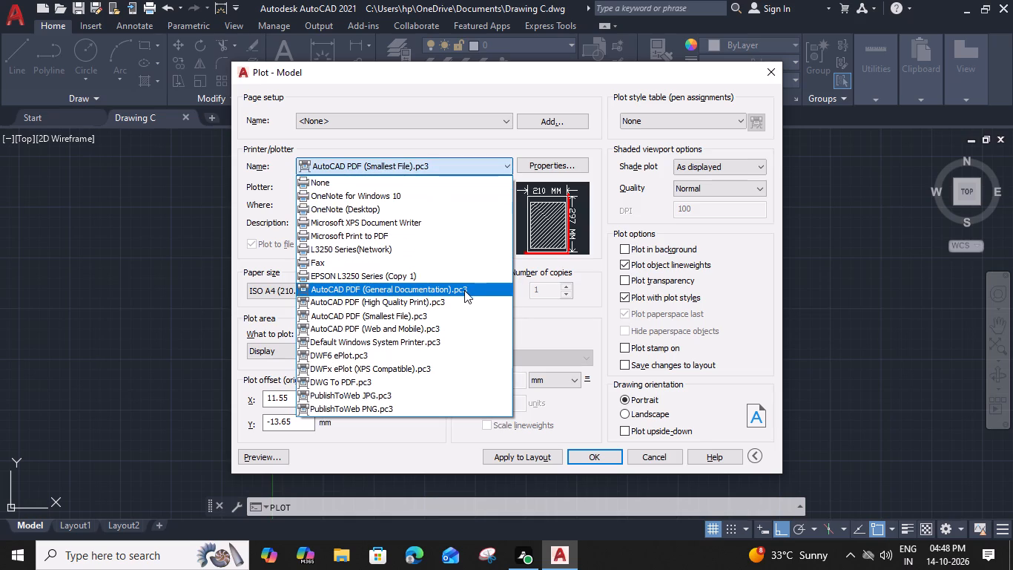
{"action": "left_click", "coordinate": [461, 304]}
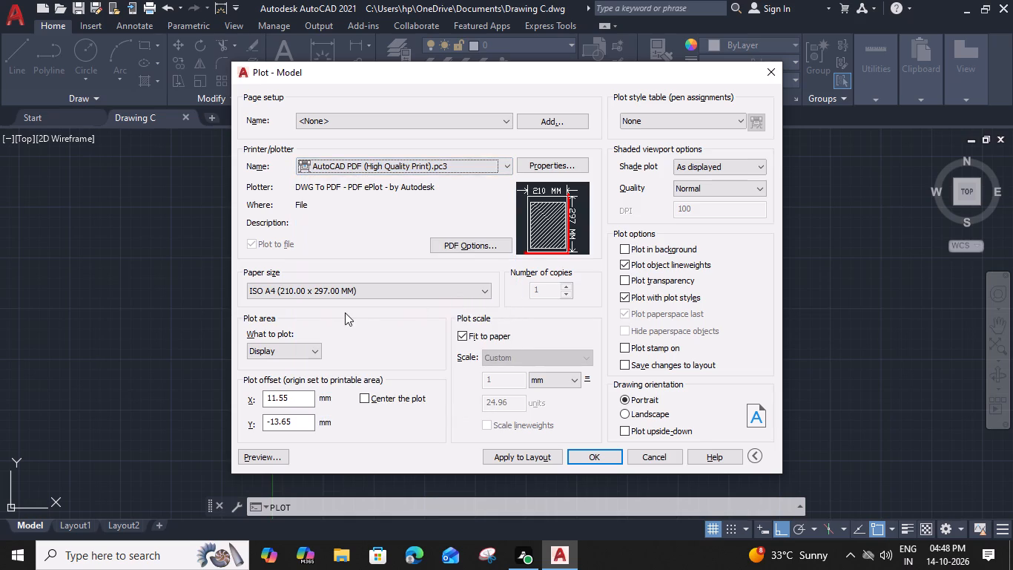
{"action": "left_click", "coordinate": [362, 396]}
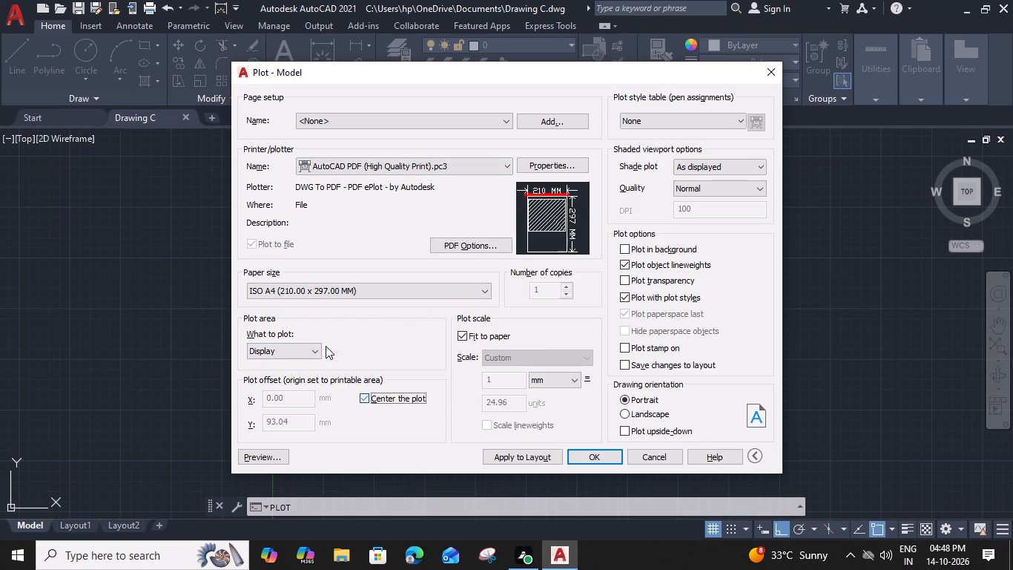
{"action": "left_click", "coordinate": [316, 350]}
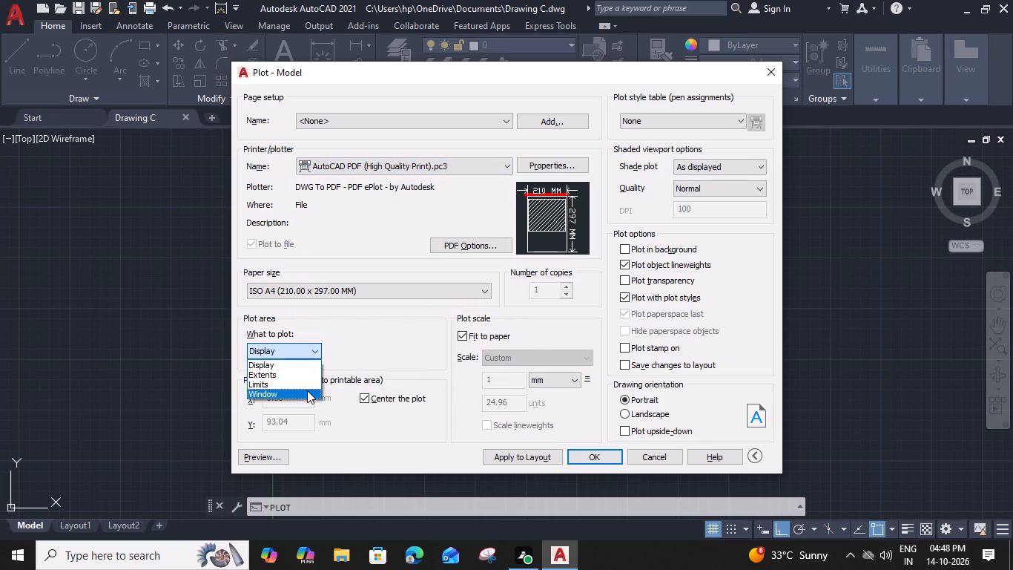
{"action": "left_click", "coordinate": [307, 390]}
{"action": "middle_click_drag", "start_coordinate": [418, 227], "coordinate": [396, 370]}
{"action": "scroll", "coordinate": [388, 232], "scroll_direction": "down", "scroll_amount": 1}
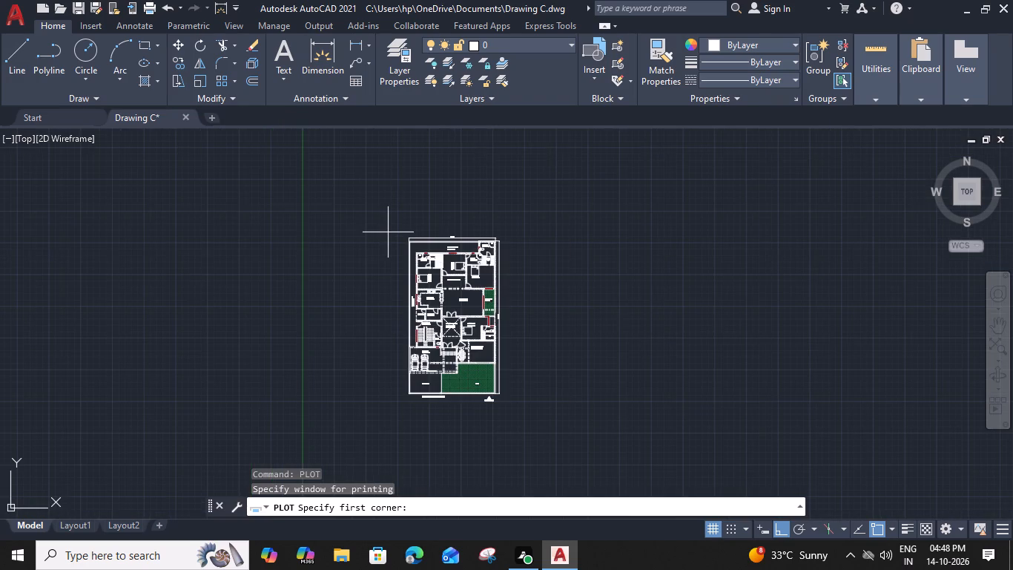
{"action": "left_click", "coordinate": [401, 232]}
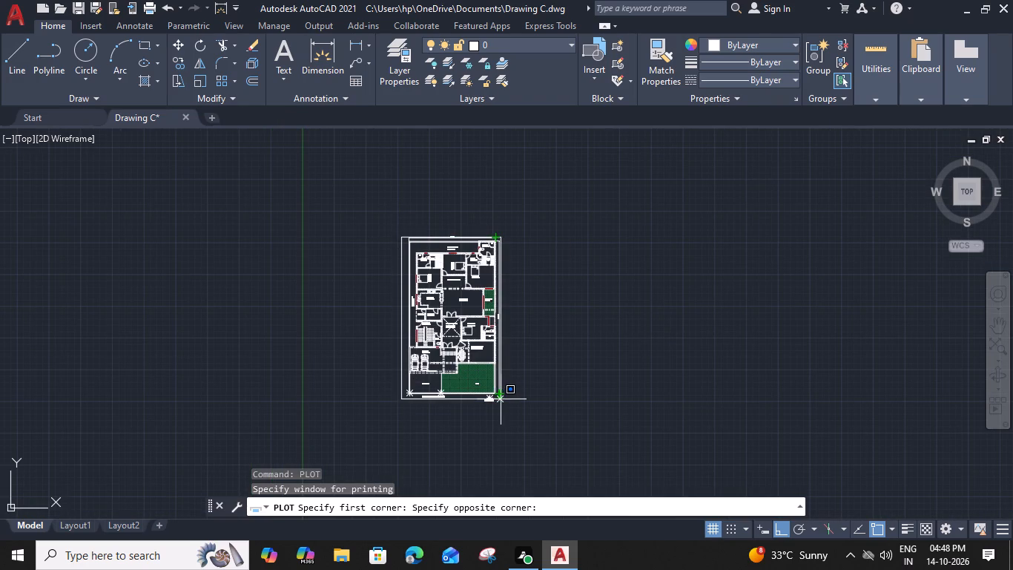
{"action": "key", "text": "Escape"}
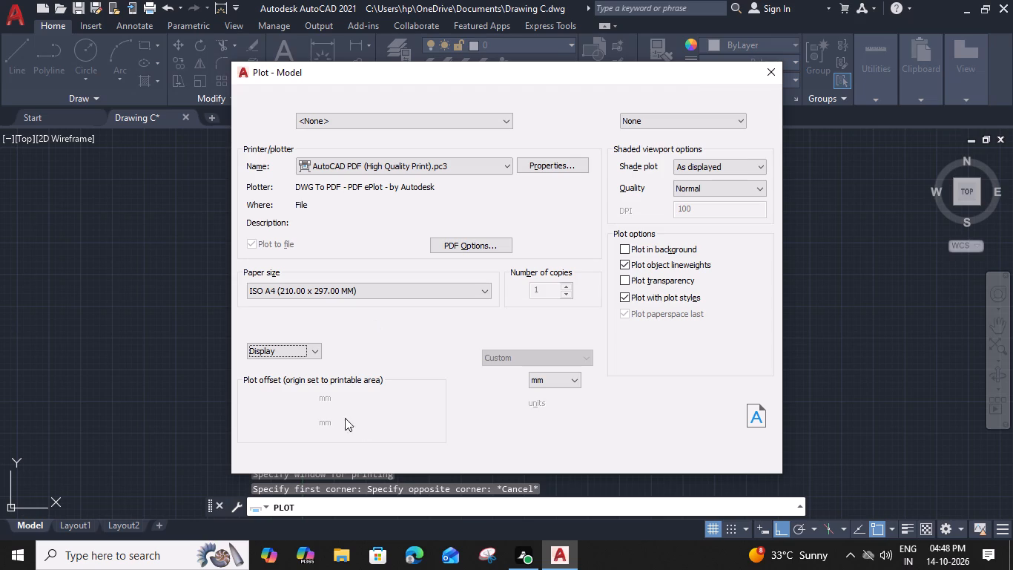
Set the plot area to a window enclosing the whole ground floor plan with its outer labels, and preview the plot.
{"action": "left_click", "coordinate": [313, 353]}
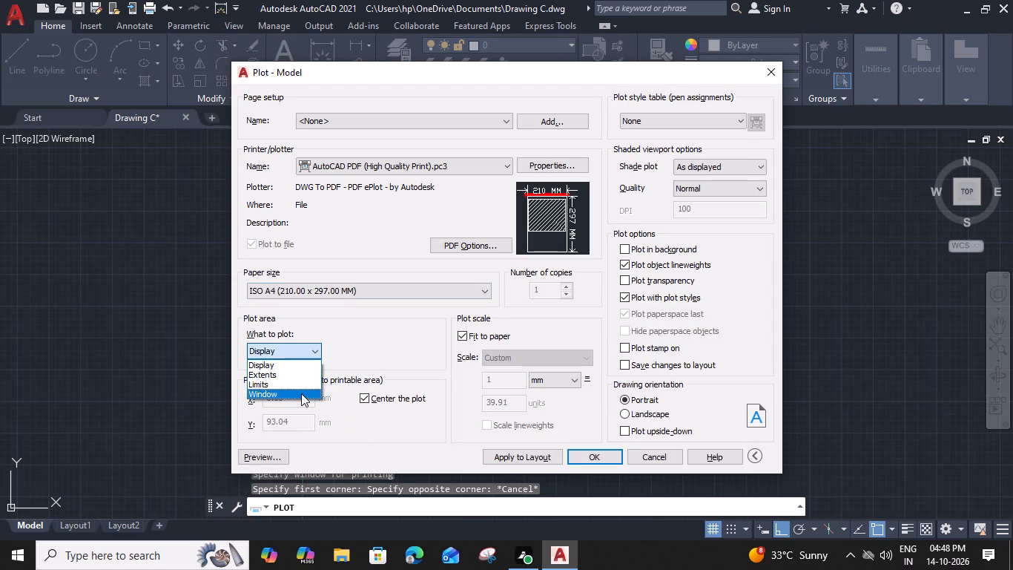
{"action": "left_click", "coordinate": [301, 393]}
{"action": "left_click", "coordinate": [395, 223]}
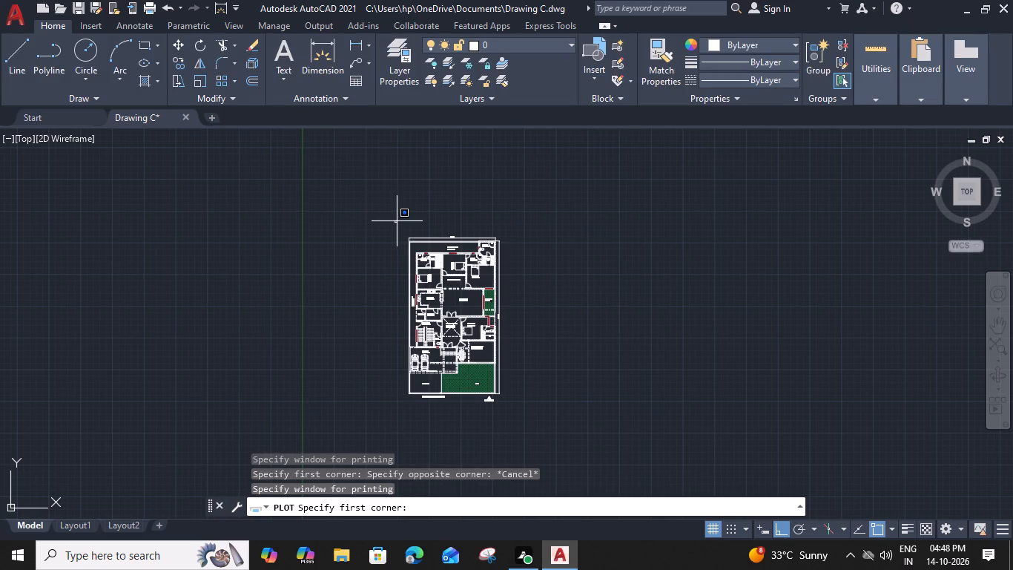
{"action": "left_click", "coordinate": [509, 408]}
{"action": "left_click", "coordinate": [271, 455]}
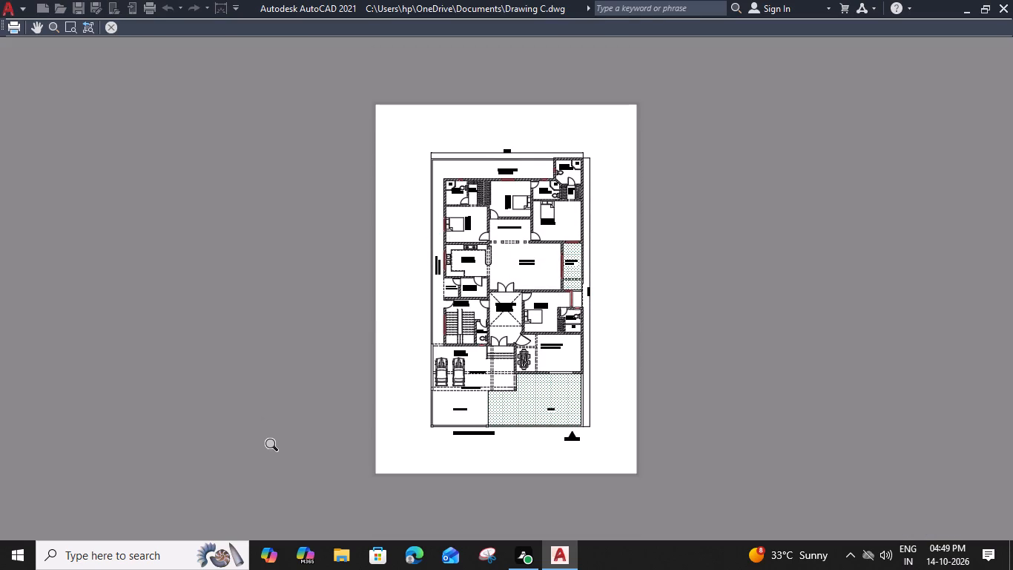
{"action": "left_click", "coordinate": [107, 30]}
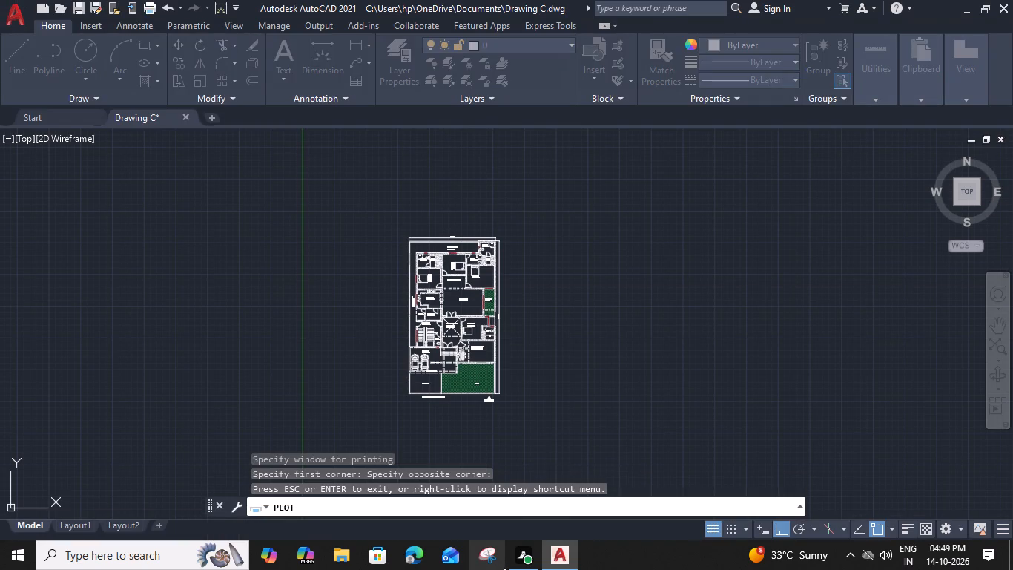
Plot the plan to the Documents folder as Drawing C-Model.pdf and close the PDF viewer window.
{"action": "left_click", "coordinate": [601, 459]}
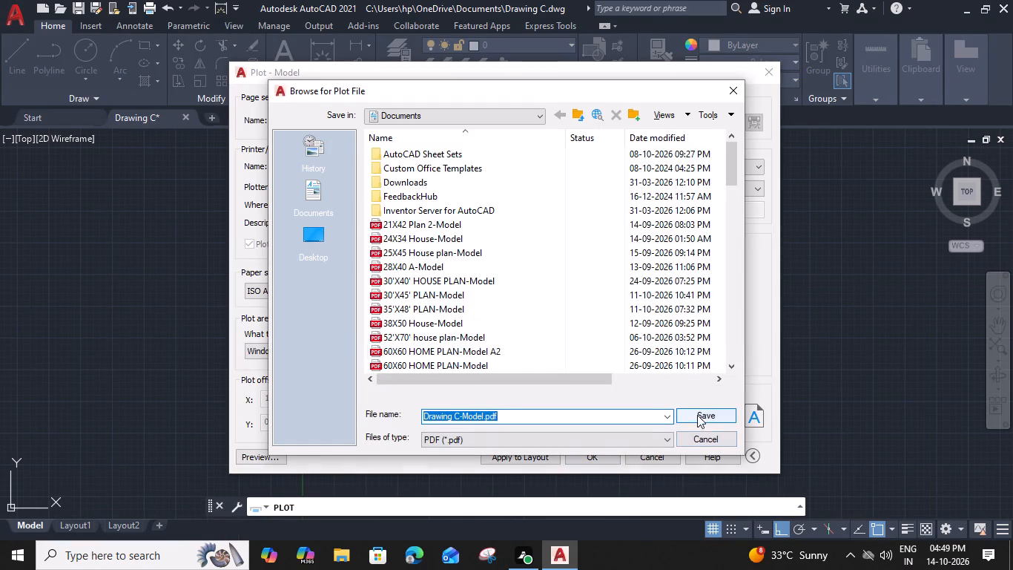
{"action": "left_click", "coordinate": [697, 413]}
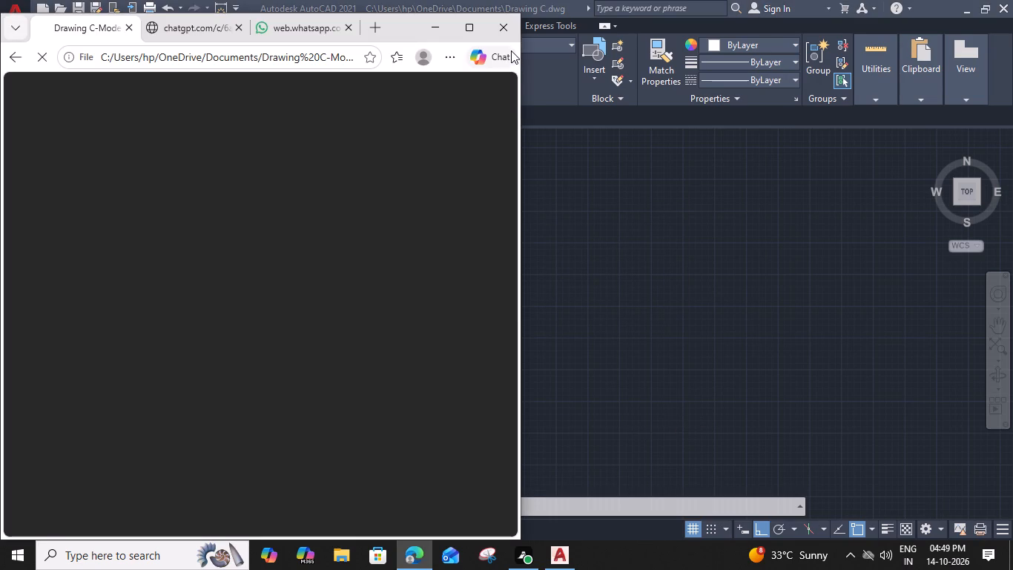
{"action": "left_click", "coordinate": [506, 29]}
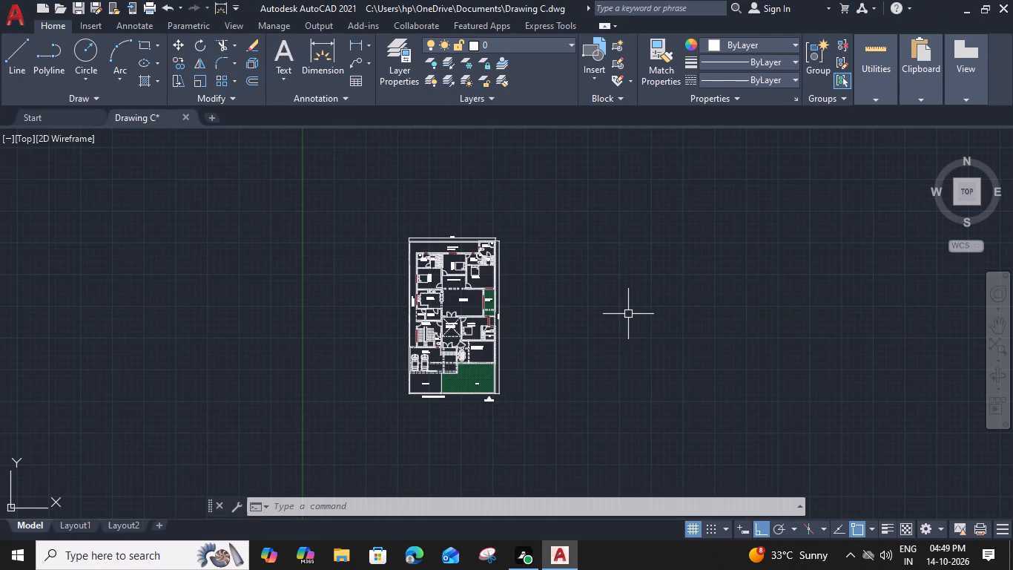
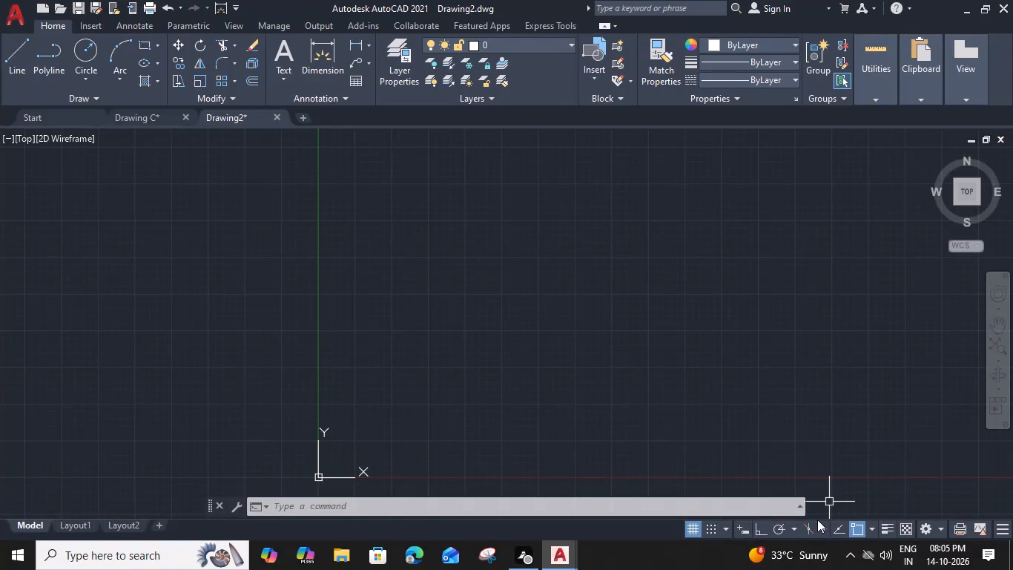
Turn on Ortho mode in the new drawing.
{"action": "left_click", "coordinate": [755, 529]}
{"action": "middle_click_drag", "start_coordinate": [400, 350], "coordinate": [411, 349]}
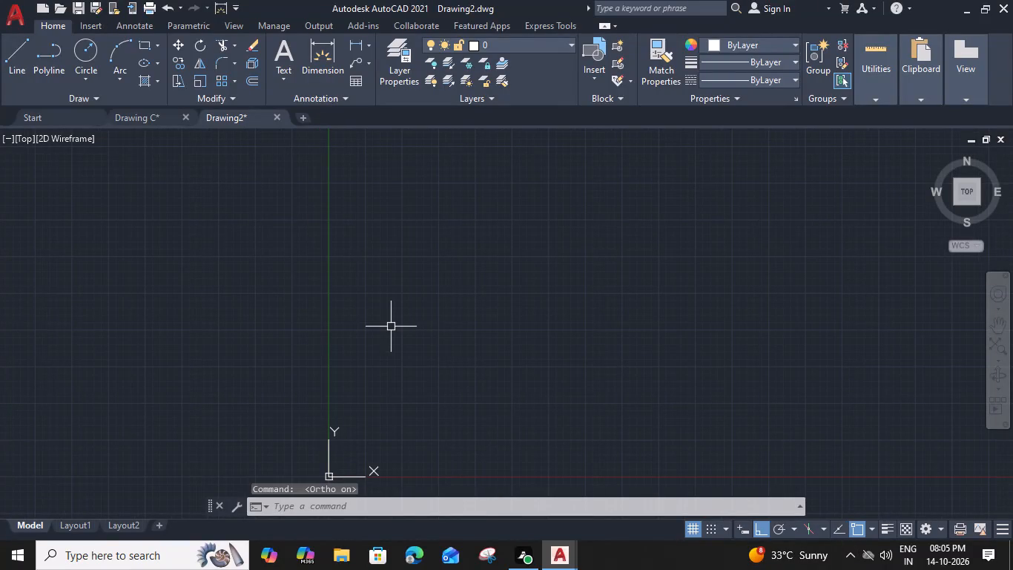
Set the drawing units to the Engineering length type with an insertion scale in inches.
{"action": "type", "text": "UN"}
{"action": "key", "text": "space"}
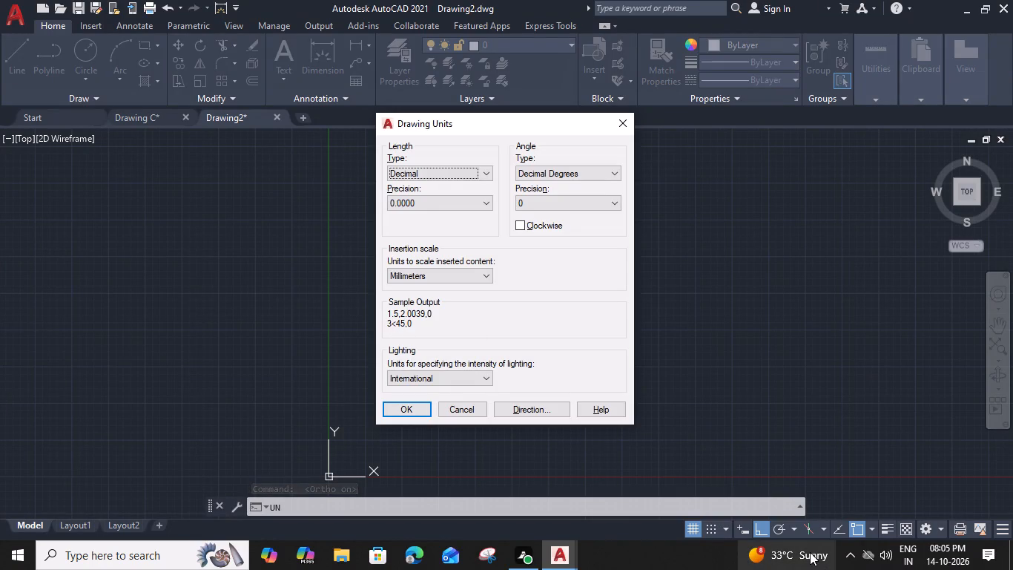
{"action": "left_click", "coordinate": [483, 173]}
{"action": "left_click", "coordinate": [188, 200]}
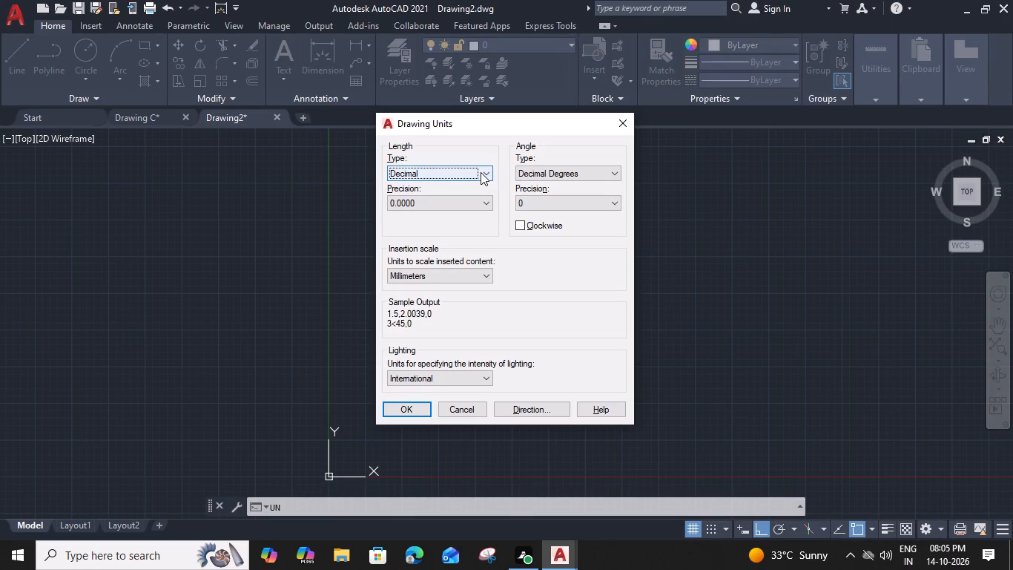
{"action": "left_click", "coordinate": [483, 172]}
{"action": "left_click", "coordinate": [455, 206]}
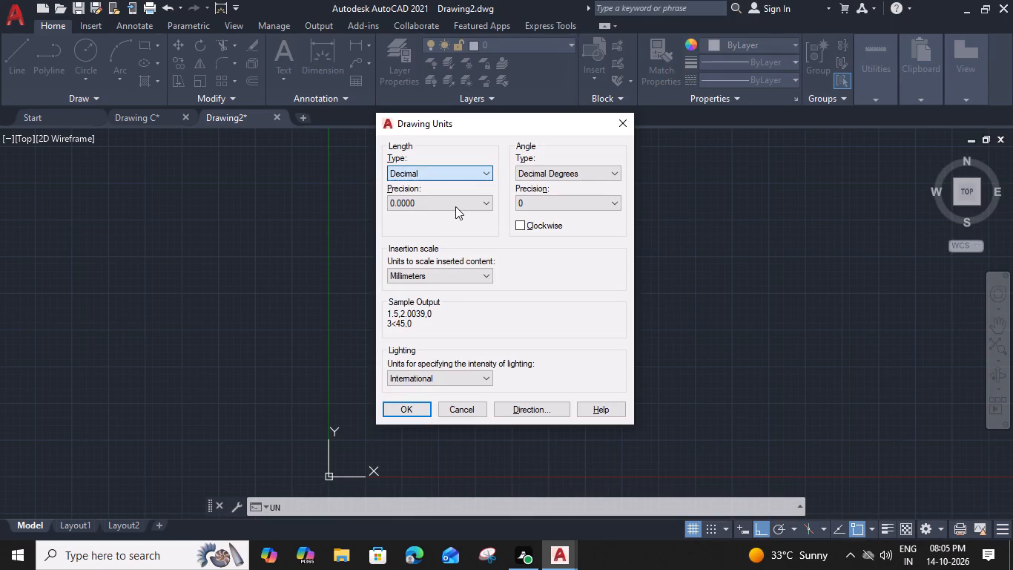
{"action": "left_click", "coordinate": [489, 272]}
{"action": "left_click", "coordinate": [445, 304]}
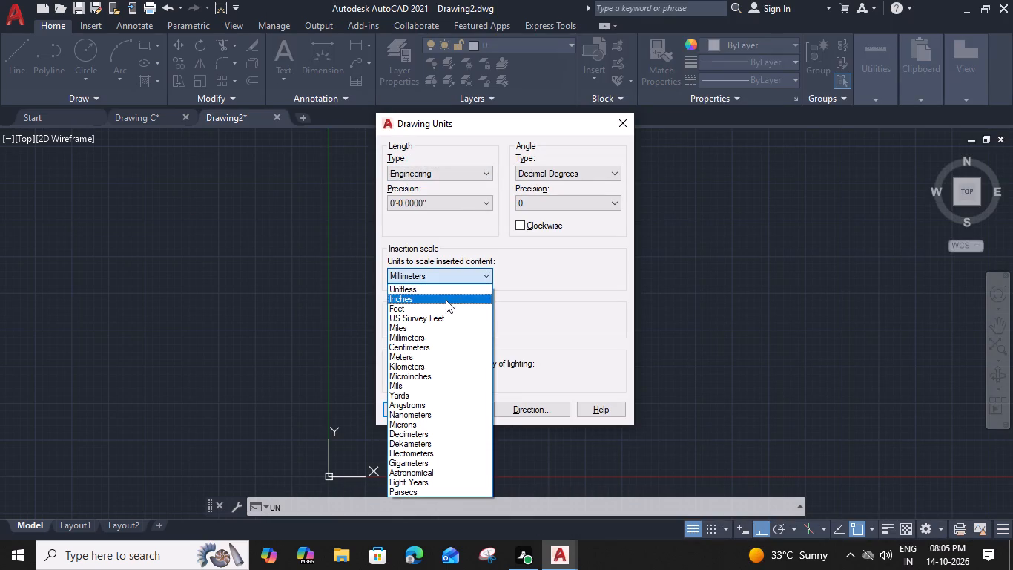
{"action": "left_click", "coordinate": [484, 278]}
{"action": "left_click", "coordinate": [458, 298]}
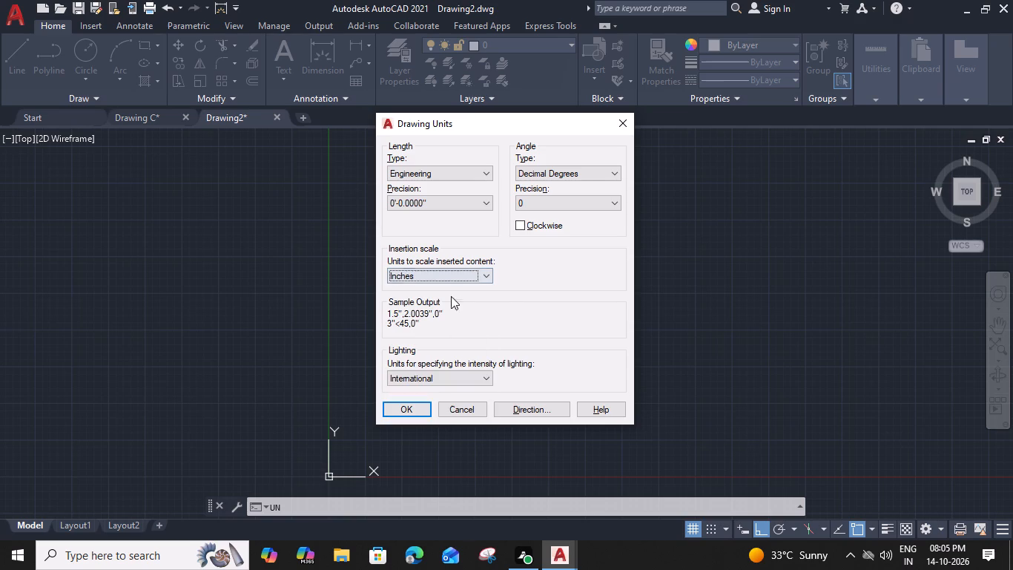
{"action": "left_click", "coordinate": [412, 409]}
Modify the ISO-25 dimension style so its primary units use the Engineering format.
{"action": "key", "text": "d"}
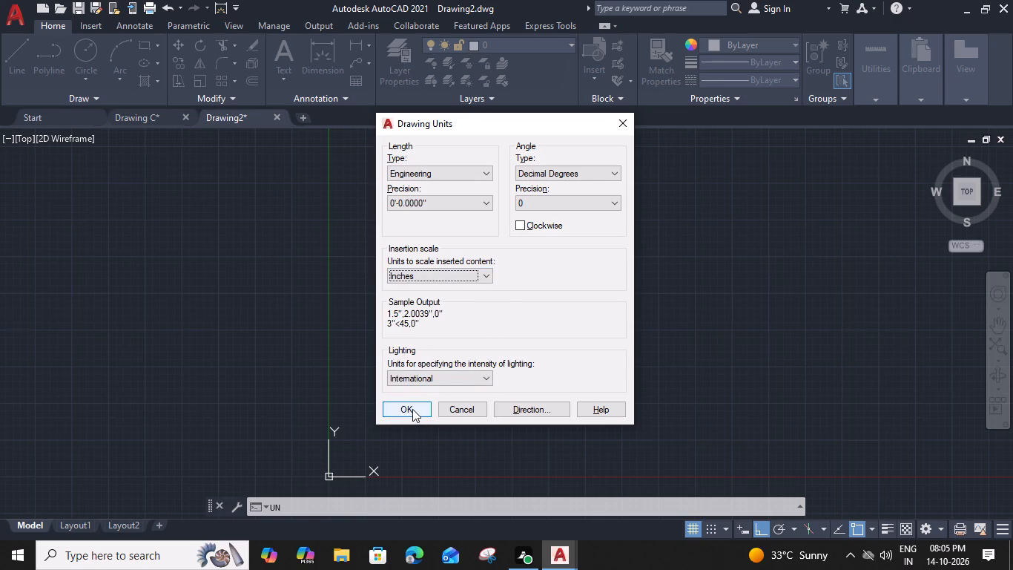
{"action": "key", "text": "space"}
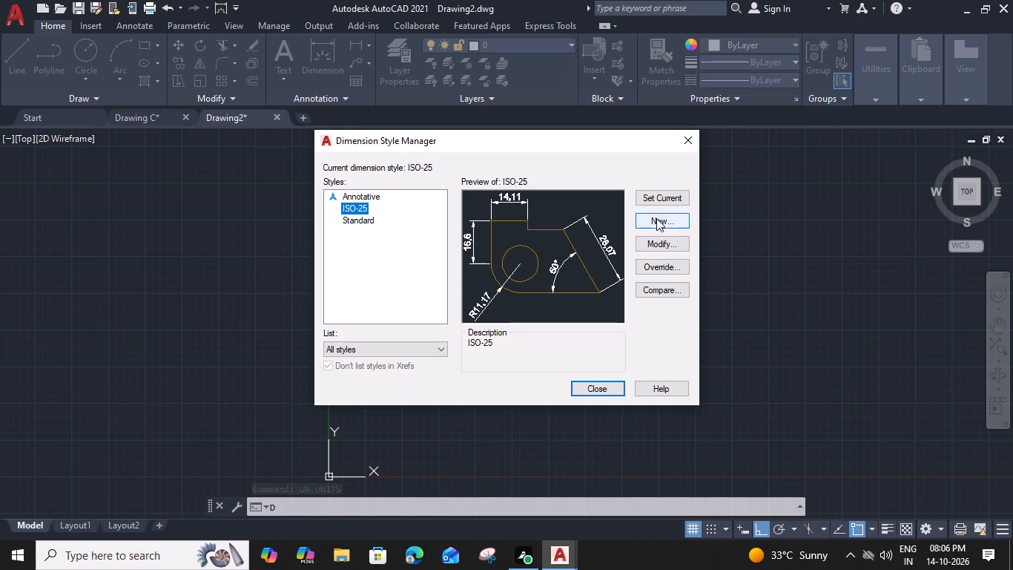
{"action": "left_click", "coordinate": [679, 249]}
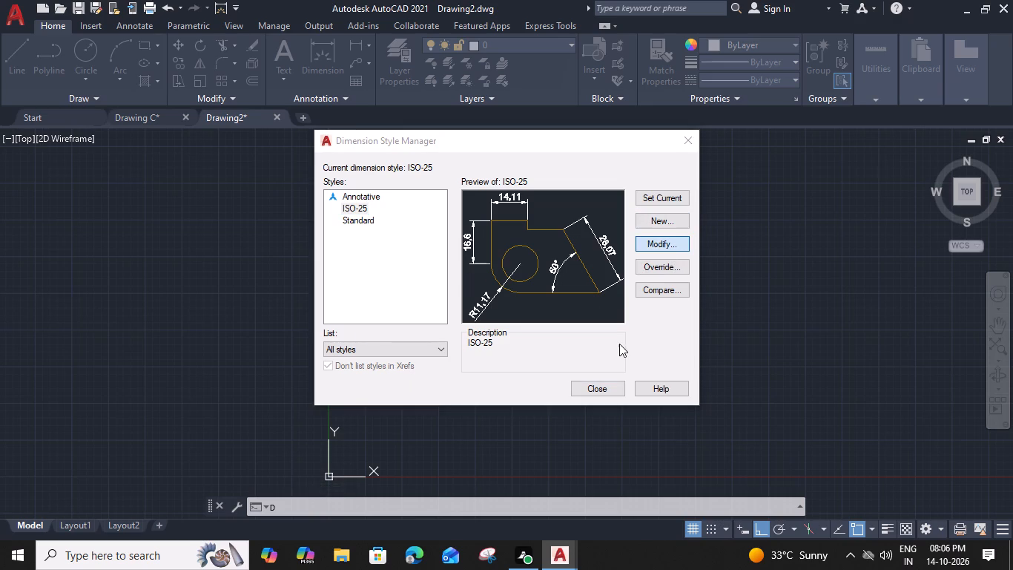
{"action": "left_click", "coordinate": [604, 390]}
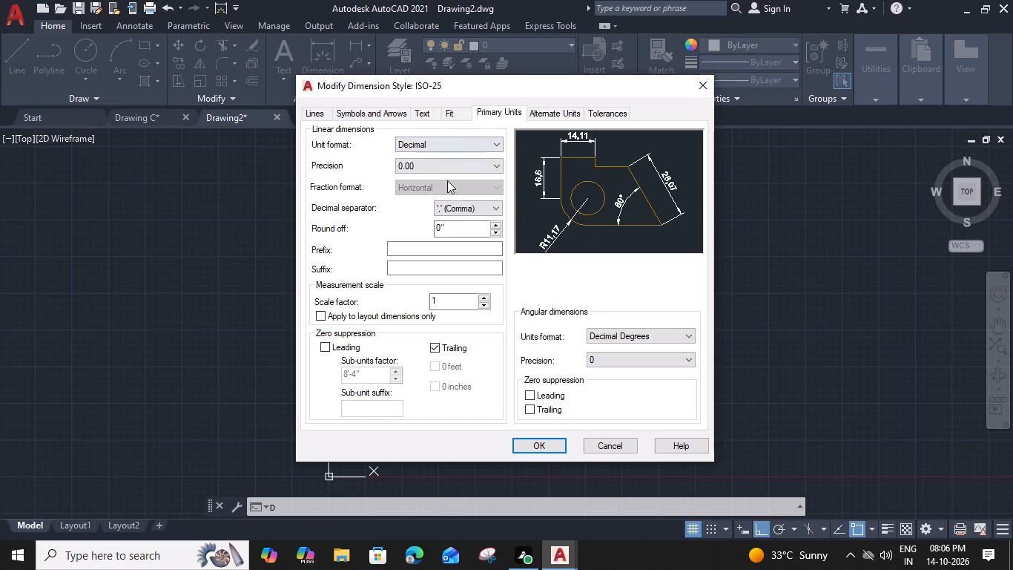
{"action": "left_click", "coordinate": [460, 145]}
{"action": "left_click", "coordinate": [455, 182]}
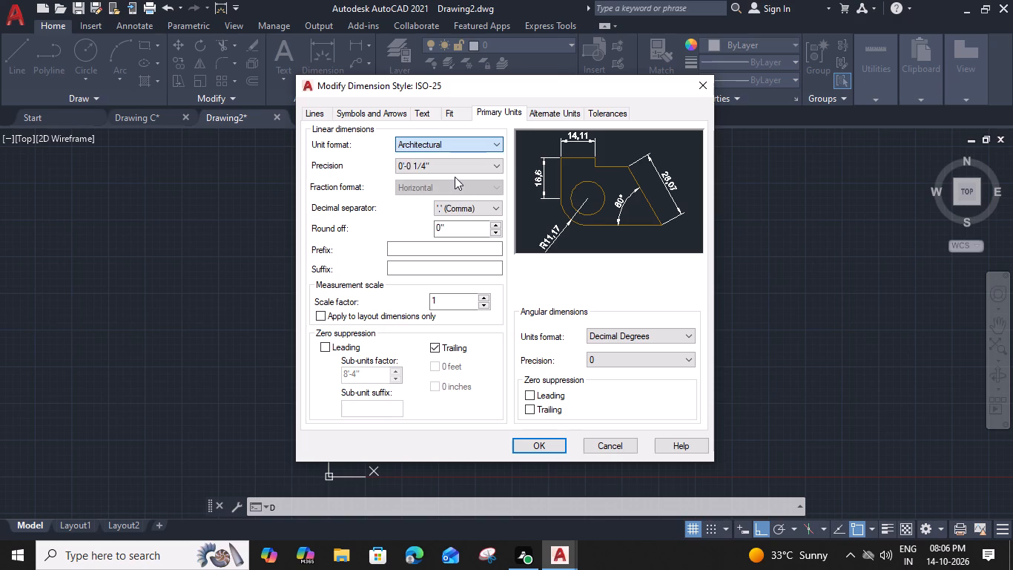
{"action": "left_click", "coordinate": [469, 145]}
{"action": "left_click", "coordinate": [463, 175]}
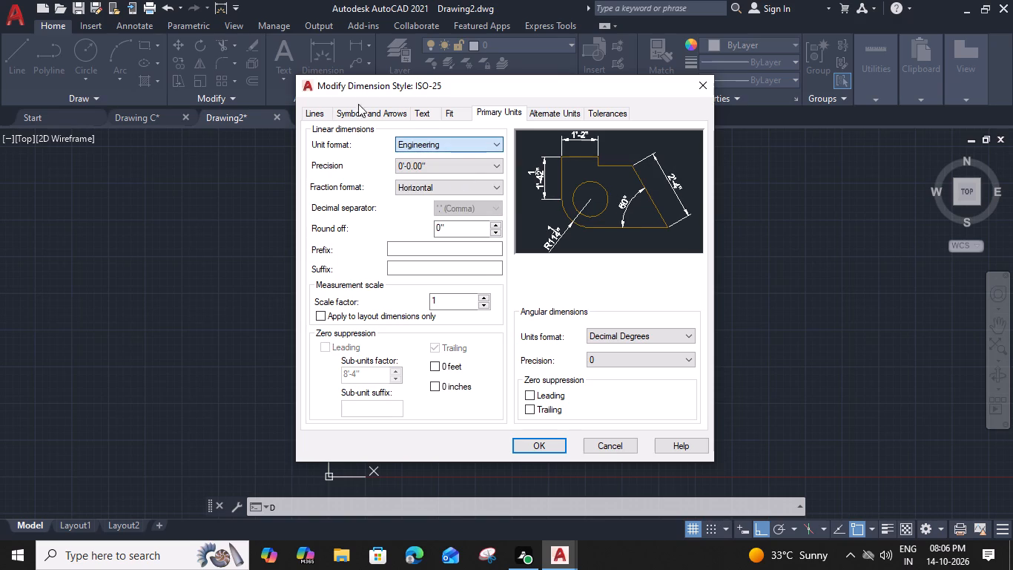
Set the ISO-25 dimension text height to 9" and make the style current.
{"action": "left_click", "coordinate": [422, 118]}
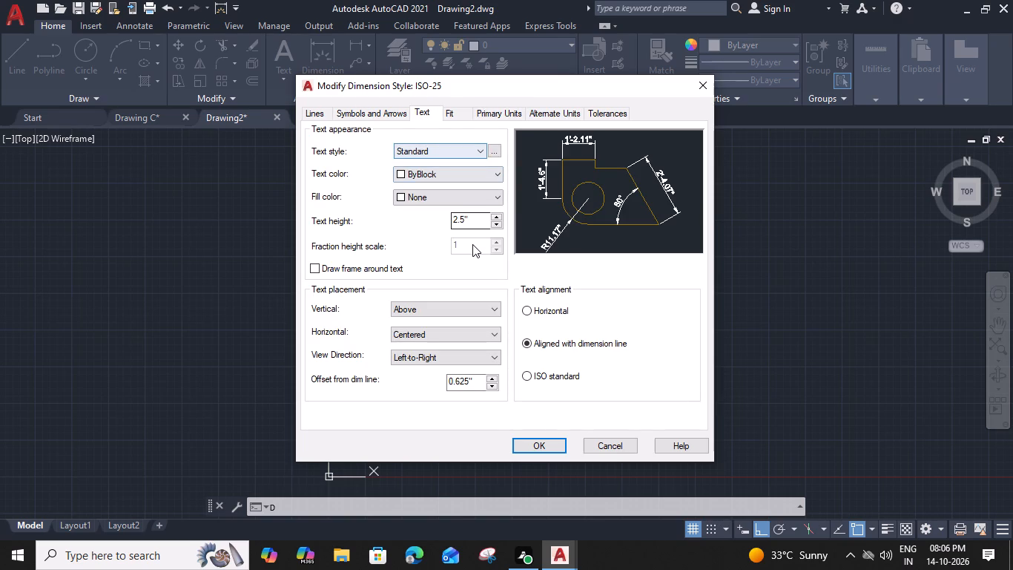
{"action": "left_click", "coordinate": [472, 220]}
{"action": "left_click_drag", "start_coordinate": [461, 218], "coordinate": [373, 226]}
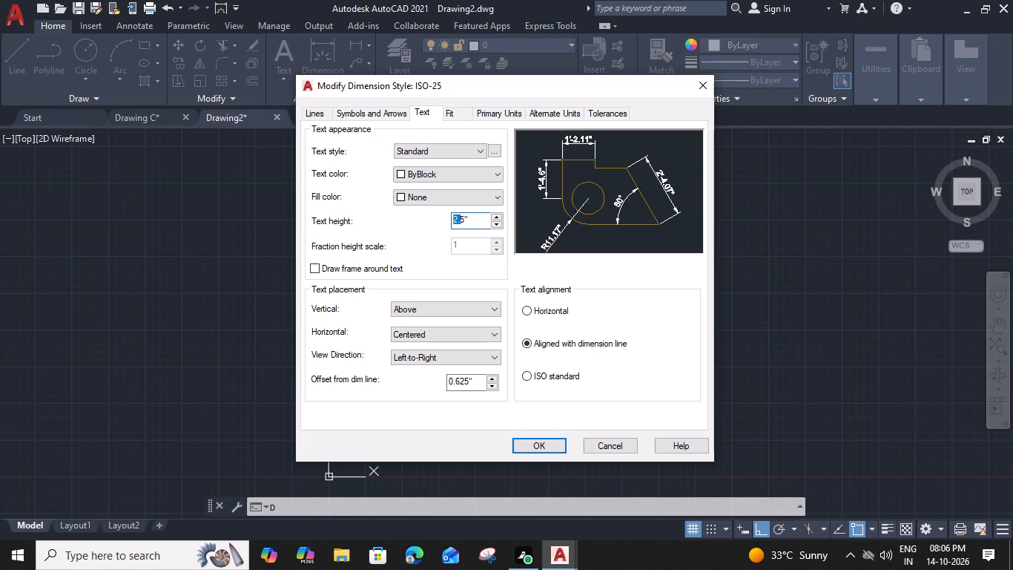
{"action": "left_click_drag", "start_coordinate": [373, 226], "coordinate": [366, 228]}
{"action": "left_click_drag", "start_coordinate": [467, 220], "coordinate": [339, 227]}
{"action": "key", "text": "9"}
{"action": "key", "text": "shift+quotedbl"}
{"action": "key", "text": "Return"}
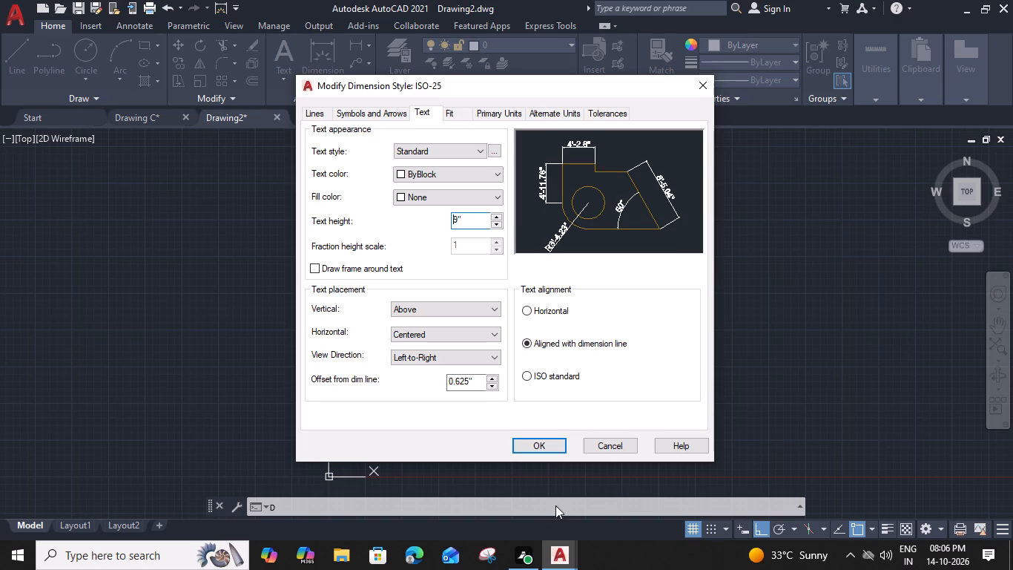
{"action": "left_click", "coordinate": [539, 445]}
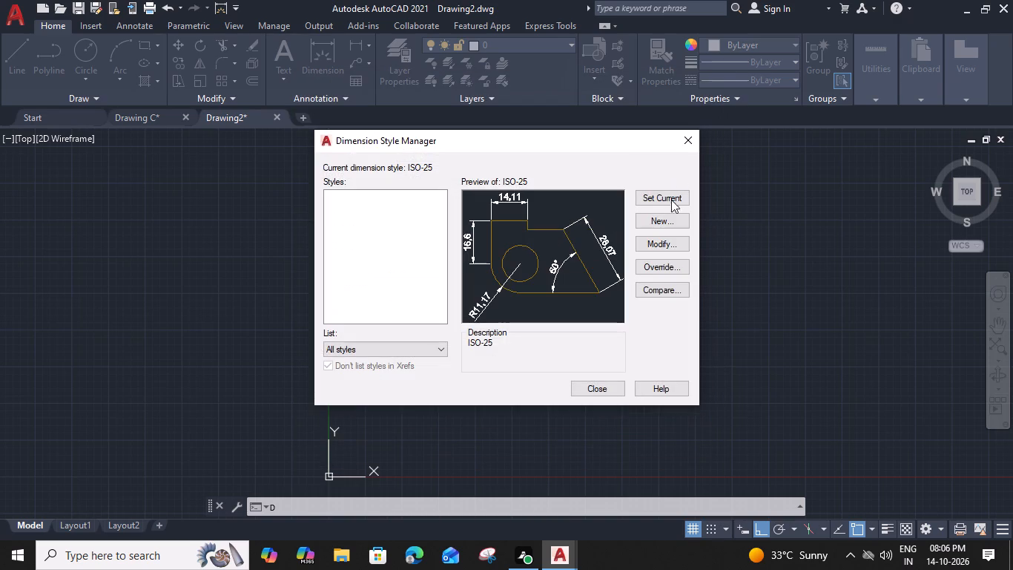
{"action": "left_click", "coordinate": [671, 194]}
{"action": "left_click", "coordinate": [592, 388]}
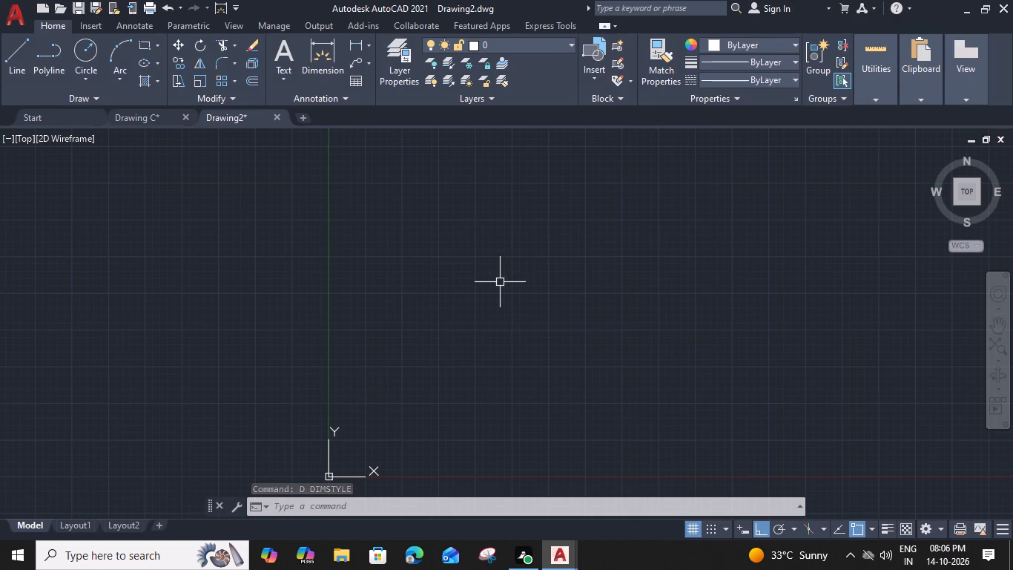
Draw a vertical line for the outer wall and a horizontal line about 89'-3" long running right from its top end.
{"action": "type", "text": "L"}
{"action": "key", "text": "space"}
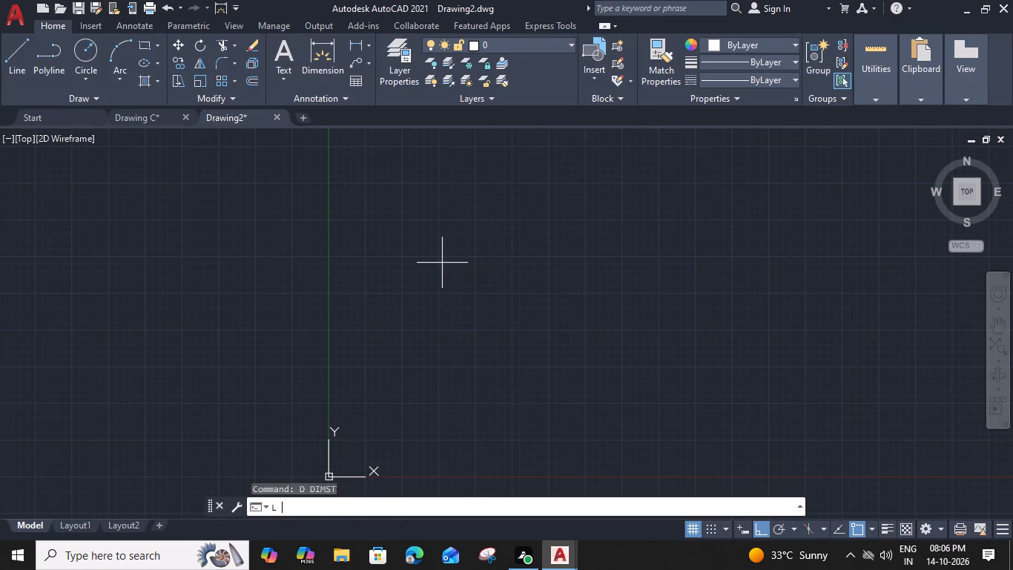
{"action": "left_click", "coordinate": [370, 269]}
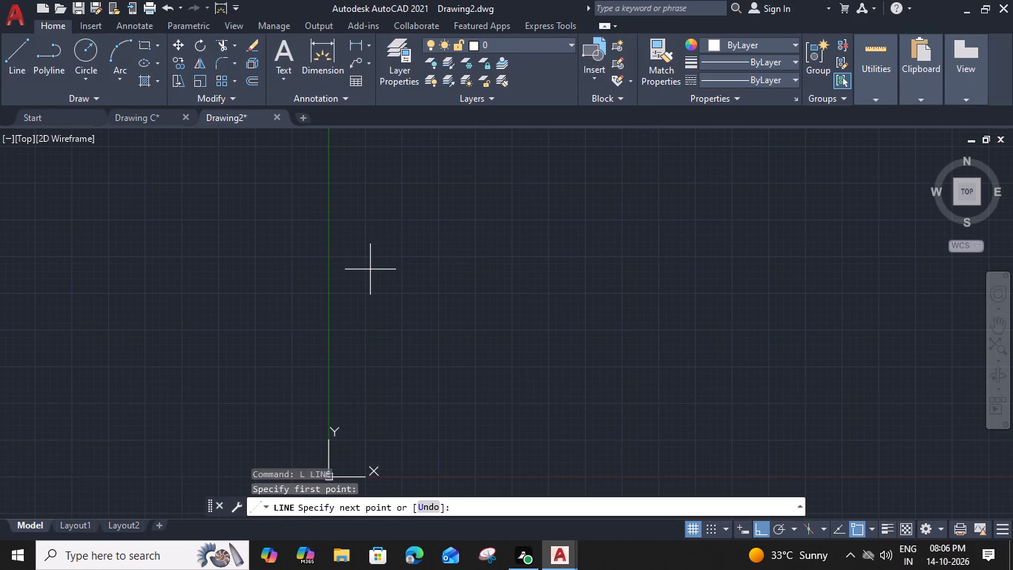
{"action": "left_click", "coordinate": [371, 422]}
{"action": "key", "text": "space"}
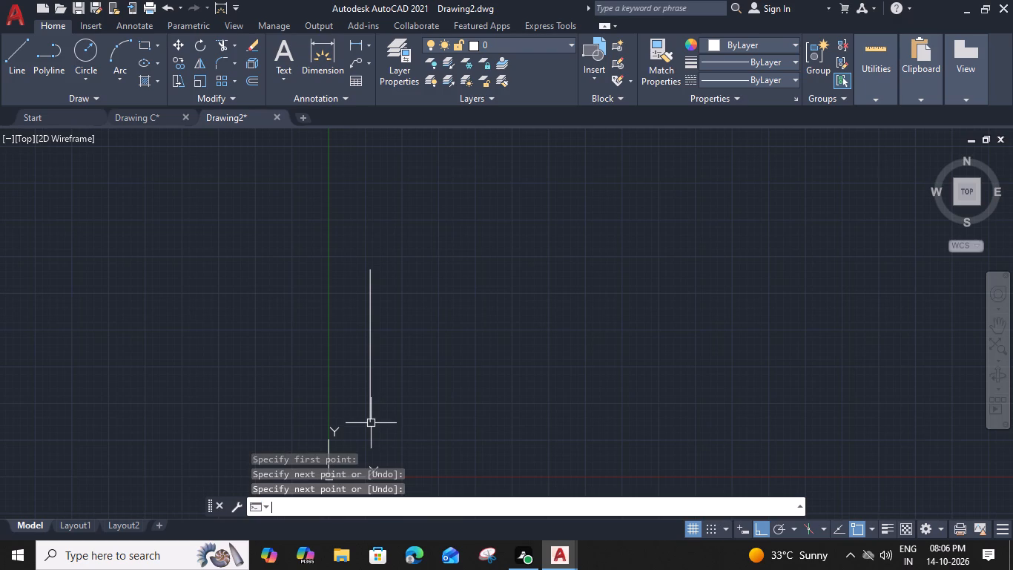
{"action": "key", "text": "space"}
{"action": "left_click", "coordinate": [373, 270]}
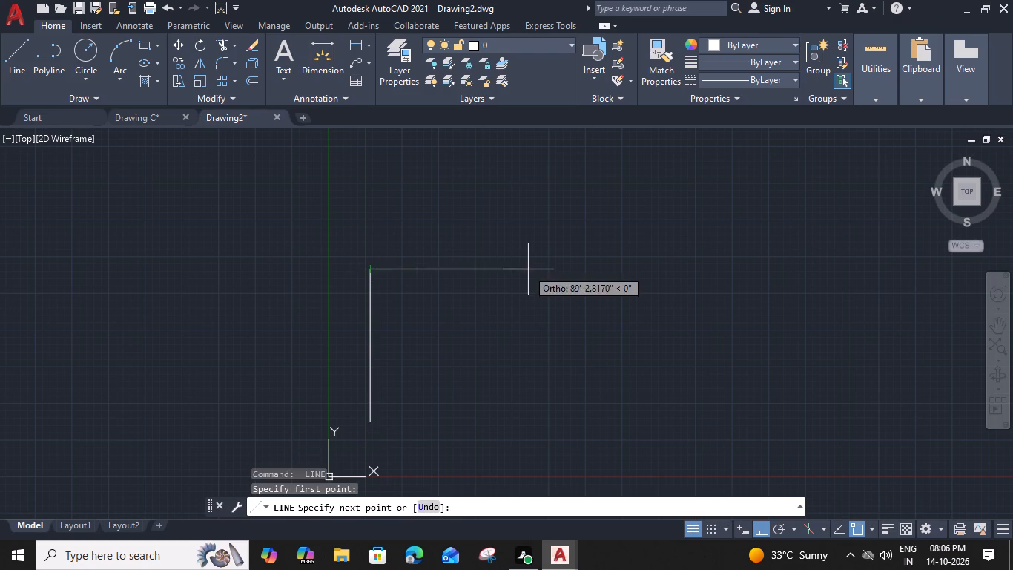
{"action": "left_click", "coordinate": [528, 269]}
{"action": "key", "text": "space"}
Offset the vertical and horizontal outer wall lines 9" inward to form the wall thickness.
{"action": "scroll", "coordinate": [352, 270], "scroll_direction": "up", "scroll_amount": 2}
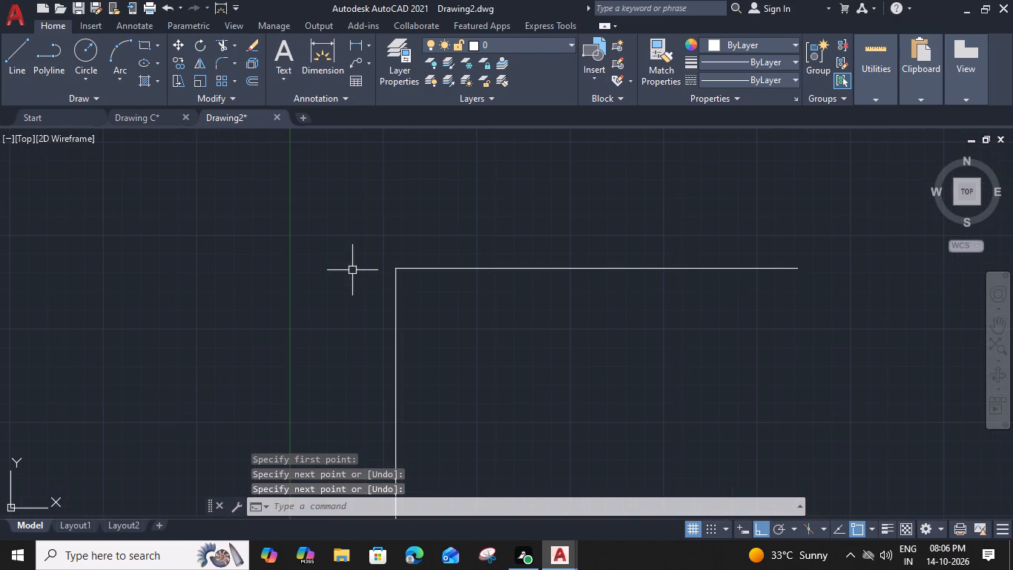
{"action": "scroll", "coordinate": [377, 298], "scroll_direction": "up", "scroll_amount": 1}
{"action": "left_click", "coordinate": [409, 284]}
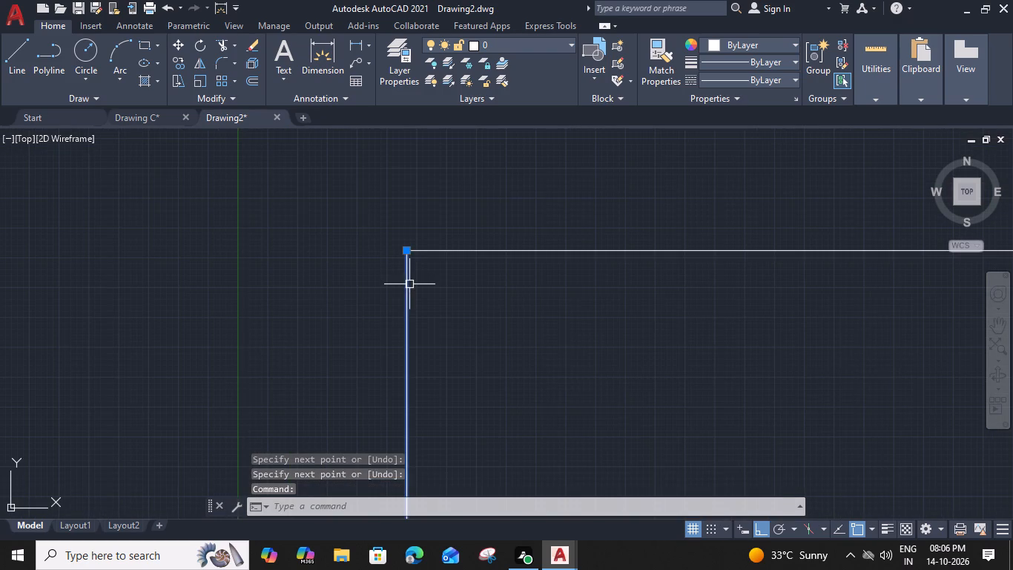
{"action": "key", "text": "o"}
{"action": "key", "text": "space"}
{"action": "type", "text": "9\""}
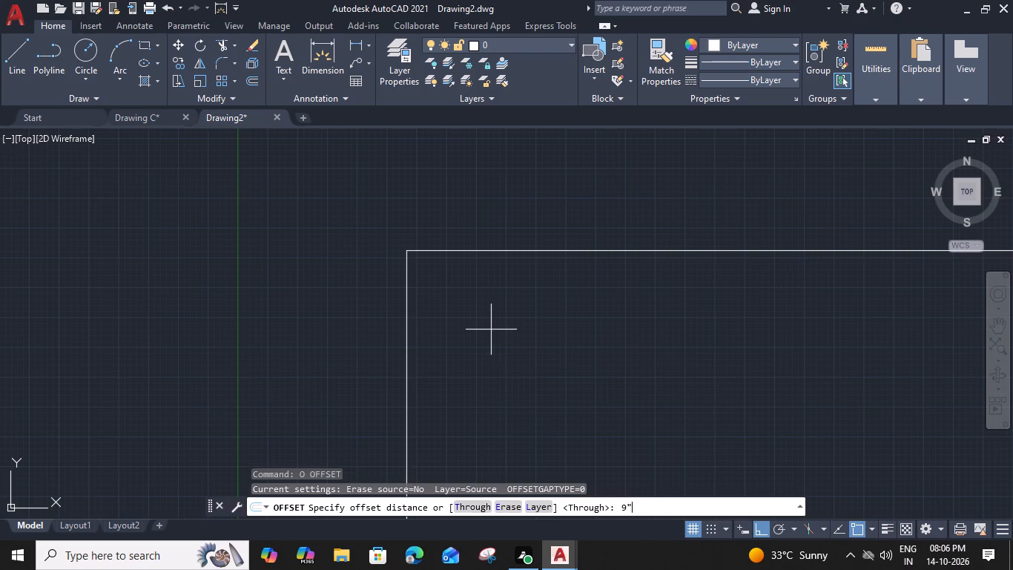
{"action": "key", "text": "Return"}
{"action": "left_click", "coordinate": [542, 340]}
{"action": "left_click", "coordinate": [499, 253]}
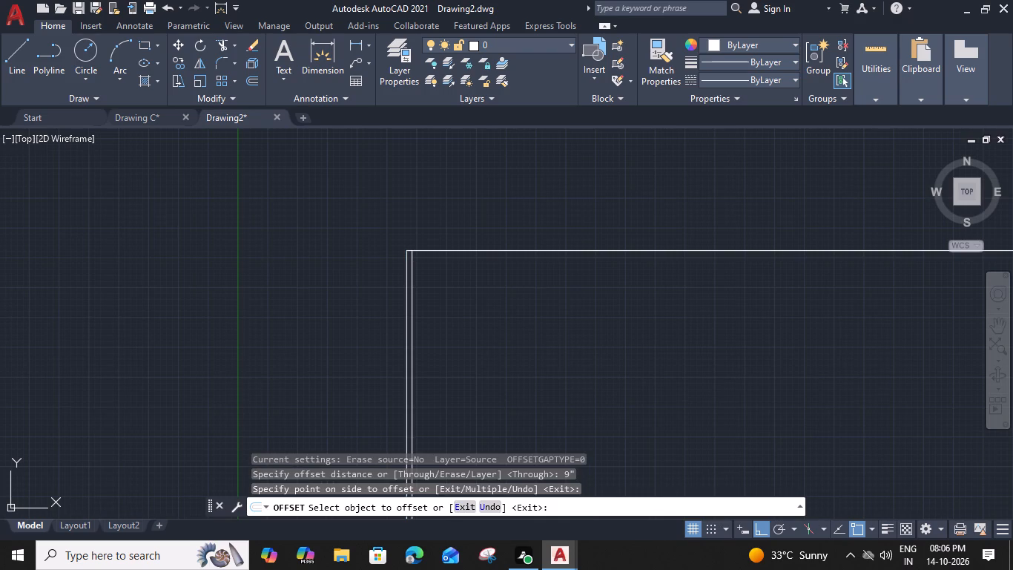
{"action": "left_click_drag", "start_coordinate": [486, 330], "coordinate": [486, 336]}
{"action": "key", "text": "Escape"}
Trim the overlapping ends of the two inner wall lines where they cross at the upper-left corner.
{"action": "type", "text": "TR"}
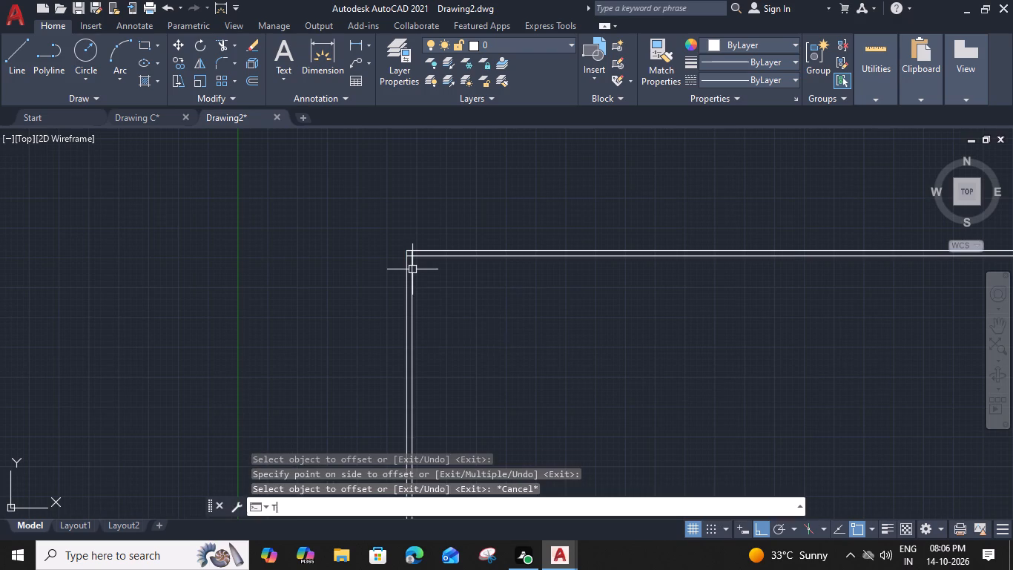
{"action": "key", "text": "space"}
{"action": "scroll", "coordinate": [419, 244], "scroll_direction": "up", "scroll_amount": 6}
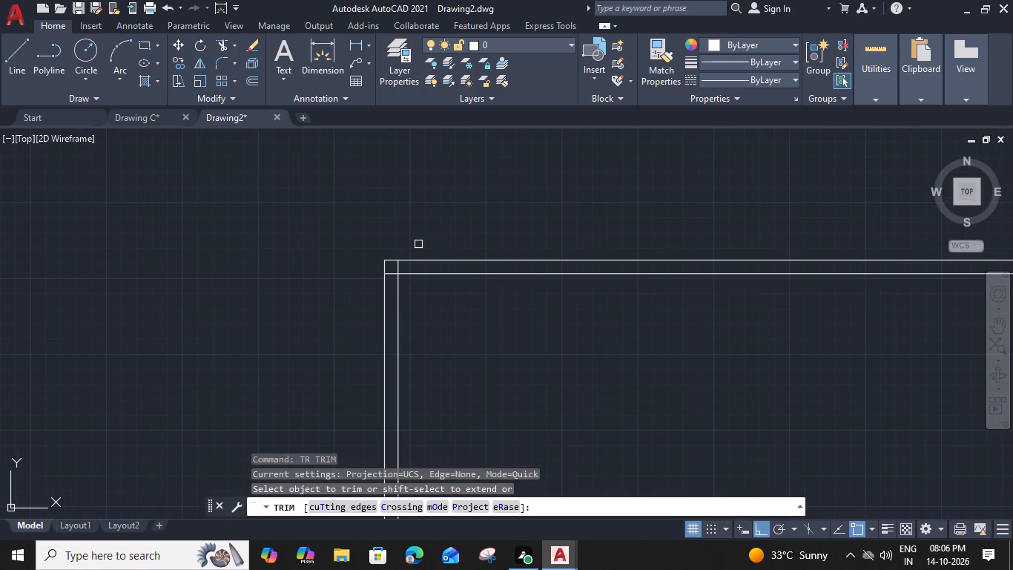
{"action": "left_click_drag", "start_coordinate": [438, 262], "coordinate": [399, 301]}
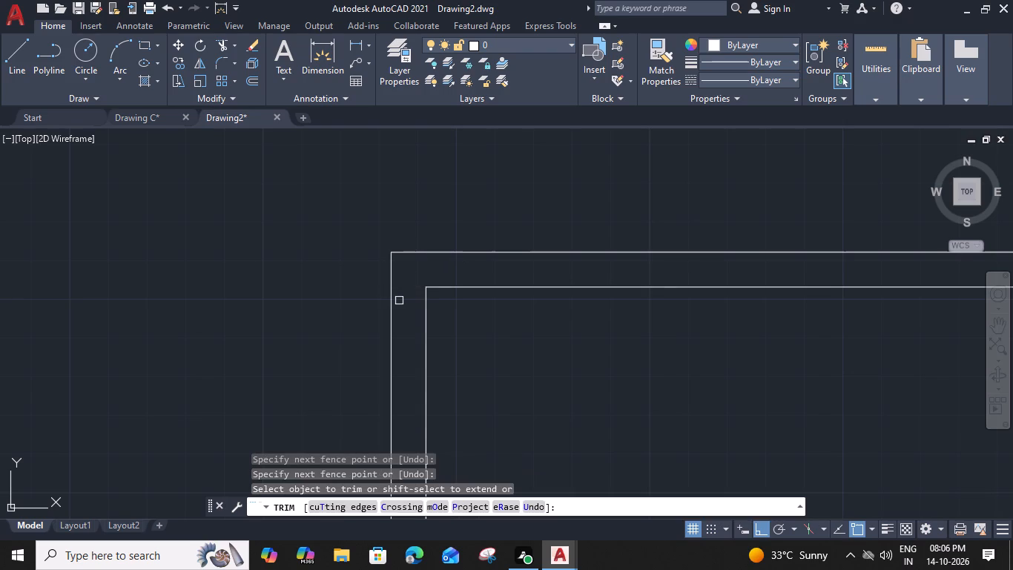
{"action": "key", "text": "Escape"}
Offset the inner face of the left wall 12' to the right to mark the first room's width.
{"action": "middle_click_drag", "start_coordinate": [448, 325], "coordinate": [308, 164]}
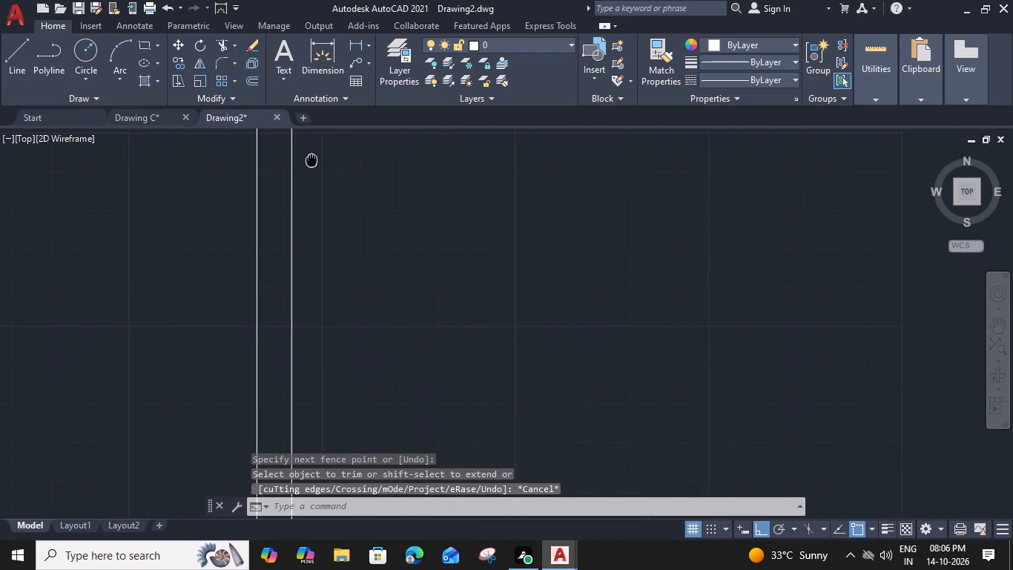
{"action": "middle_click_drag", "start_coordinate": [292, 194], "coordinate": [268, 240]}
{"action": "left_click", "coordinate": [264, 231]}
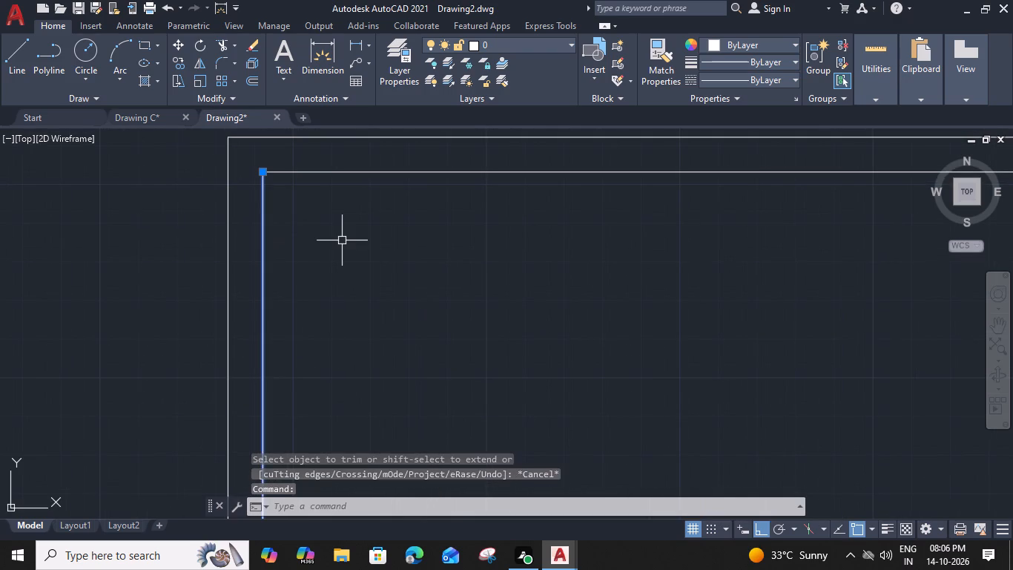
{"action": "type", "text": "O"}
{"action": "key", "text": "space"}
{"action": "type", "text": "12'"}
{"action": "key", "text": "space"}
{"action": "scroll", "coordinate": [471, 260], "scroll_direction": "down", "scroll_amount": 2}
{"action": "middle_click_drag", "start_coordinate": [472, 260], "coordinate": [472, 261]}
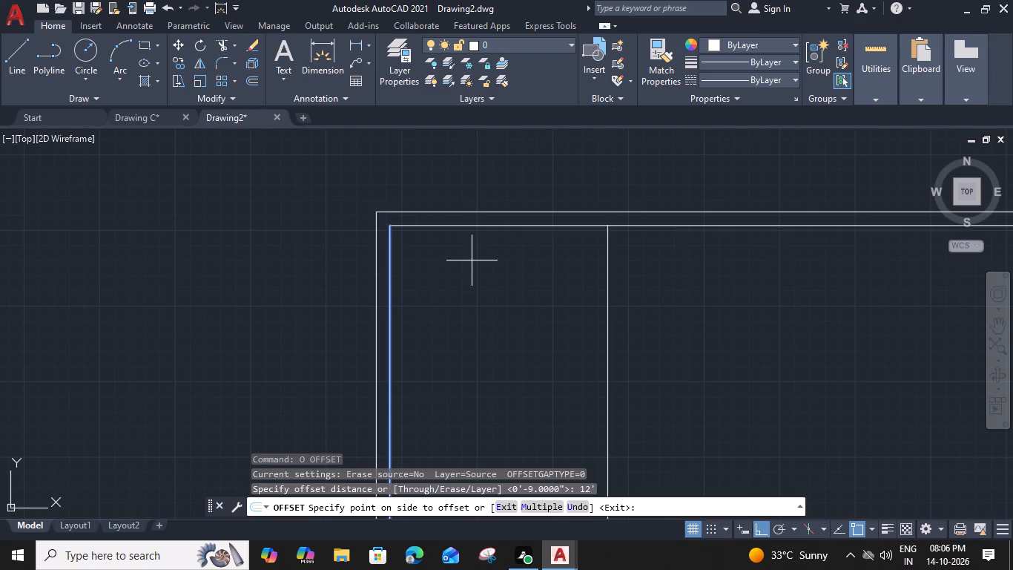
{"action": "middle_click_drag", "start_coordinate": [472, 261], "coordinate": [346, 223]}
{"action": "left_click", "coordinate": [414, 237]}
{"action": "key", "text": "Escape"}
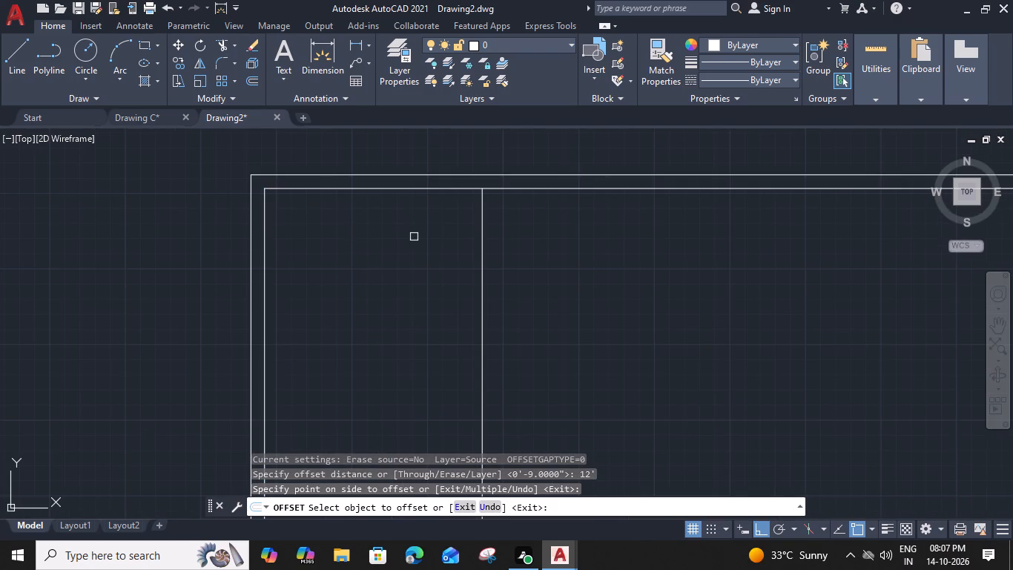
Offset the inner face of the top wall 14' downward to mark the first room's depth.
{"action": "left_click", "coordinate": [595, 191]}
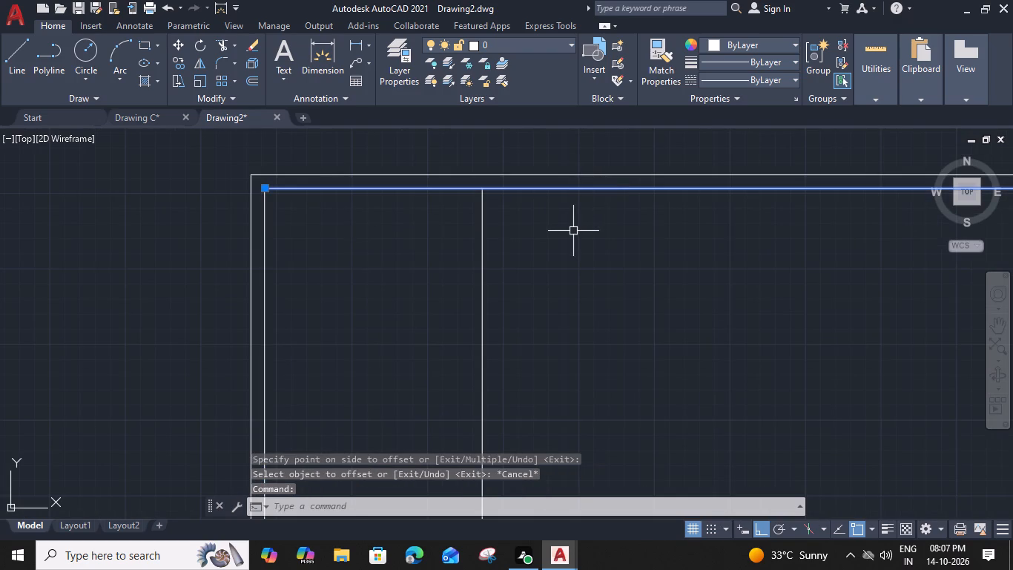
{"action": "type", "text": "O"}
{"action": "key", "text": "space"}
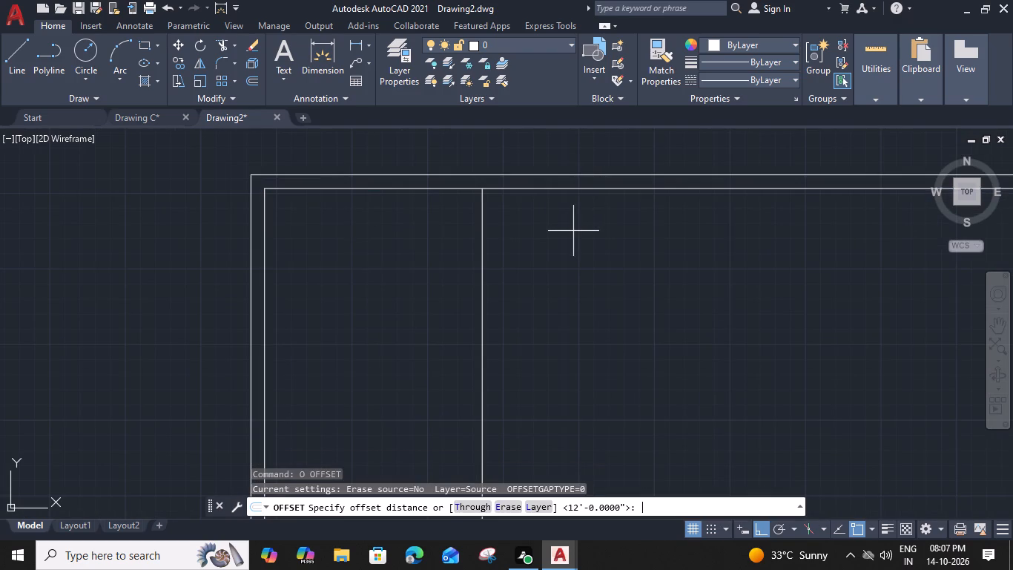
{"action": "type", "text": "14'"}
{"action": "key", "text": "space"}
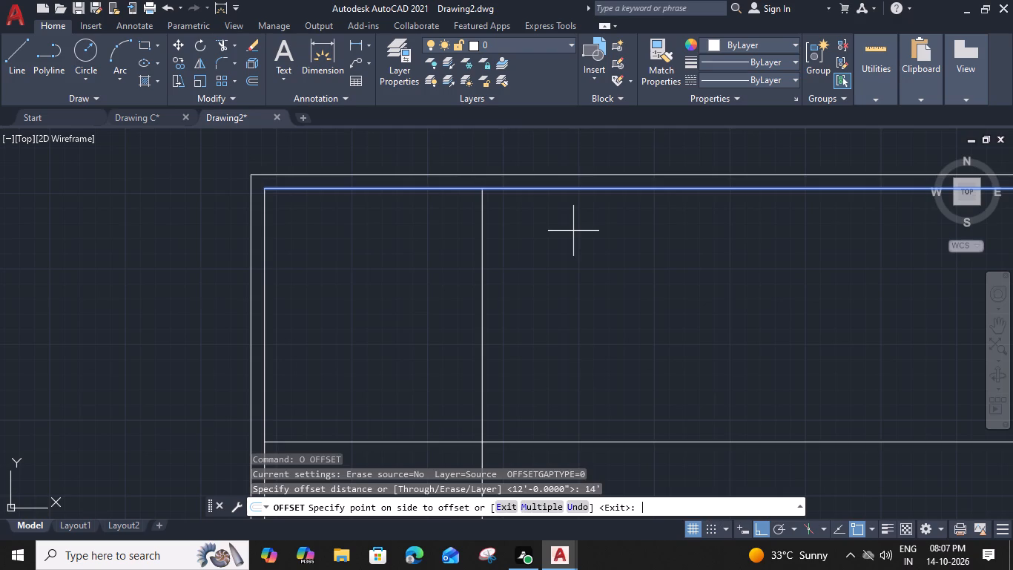
{"action": "left_click", "coordinate": [566, 367]}
{"action": "middle_click_drag", "start_coordinate": [560, 344], "coordinate": [506, 263]}
{"action": "key", "text": "Escape"}
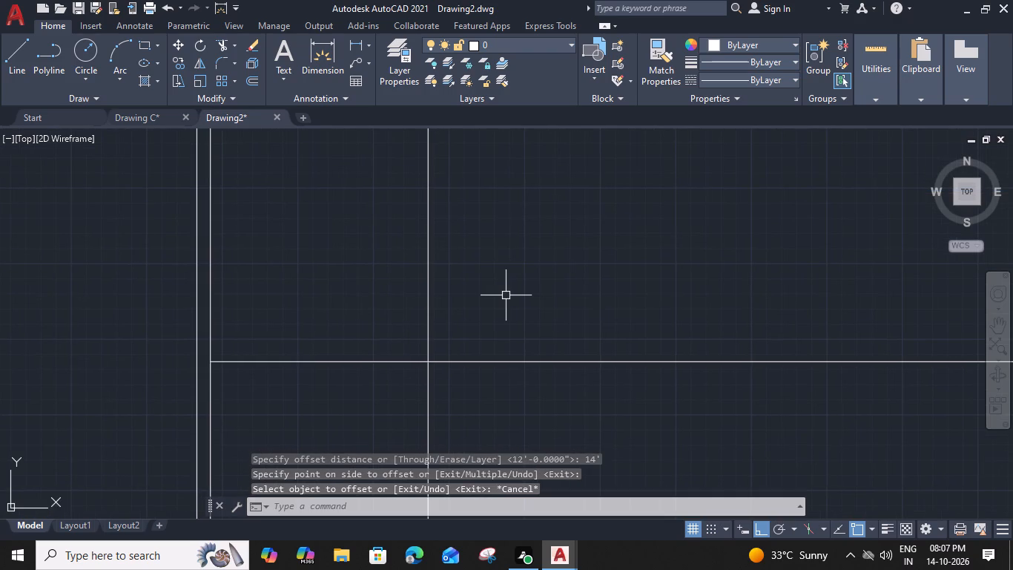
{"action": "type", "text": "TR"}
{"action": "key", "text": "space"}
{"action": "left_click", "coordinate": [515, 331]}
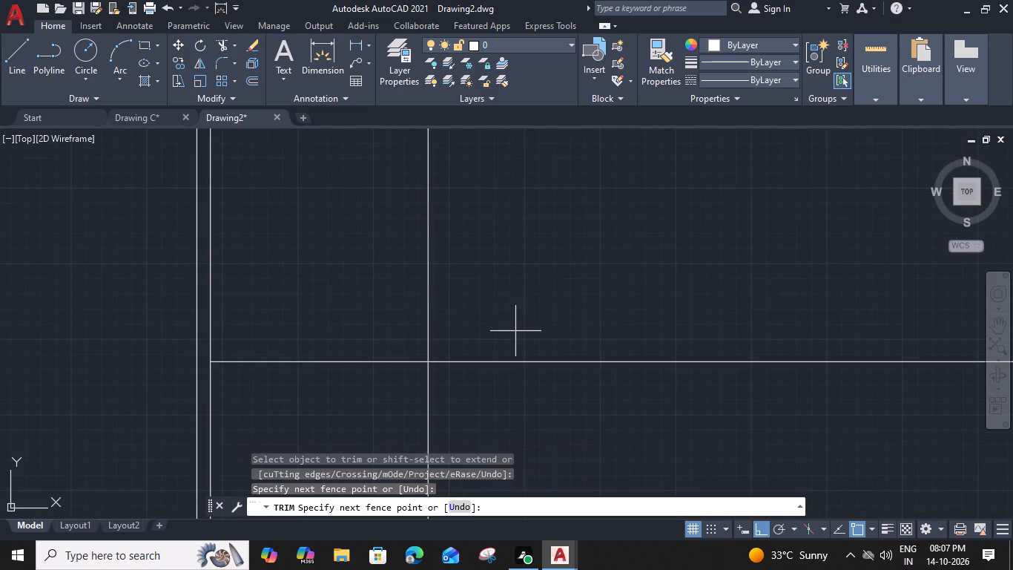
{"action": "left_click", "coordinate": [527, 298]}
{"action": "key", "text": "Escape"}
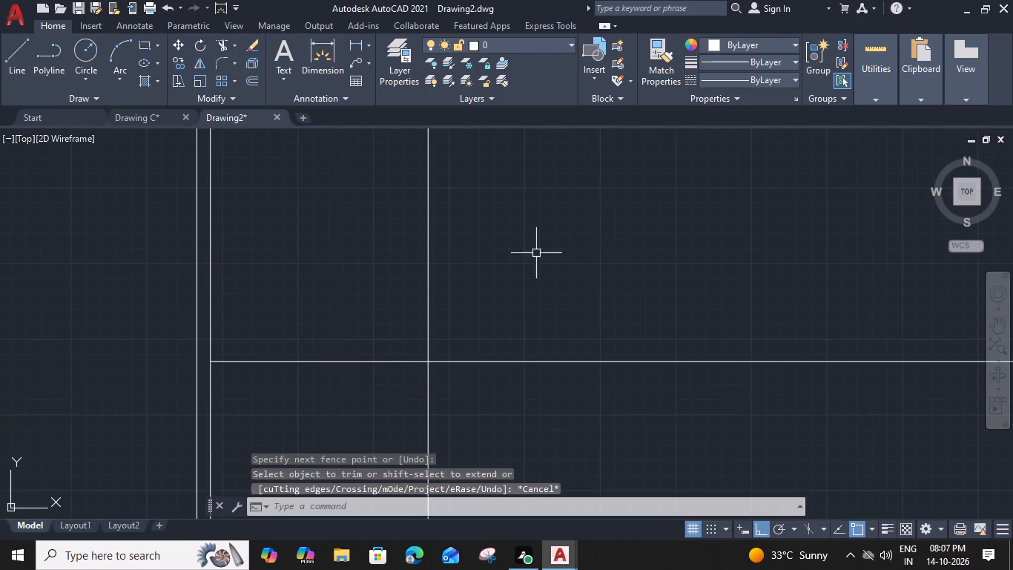
Offset the first room's vertical line 6" to the right and its horizontal line 6" downward to form the partition walls.
{"action": "middle_click_drag", "start_coordinate": [536, 254], "coordinate": [394, 332]}
{"action": "left_click", "coordinate": [291, 294]}
{"action": "left_click", "coordinate": [260, 327]}
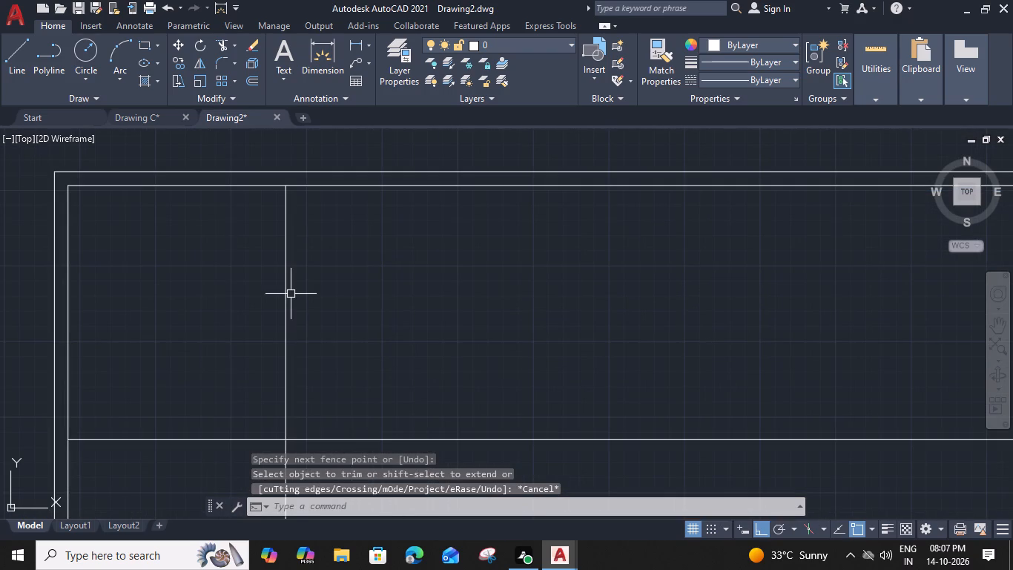
{"action": "type", "text": "O"}
{"action": "key", "text": "space"}
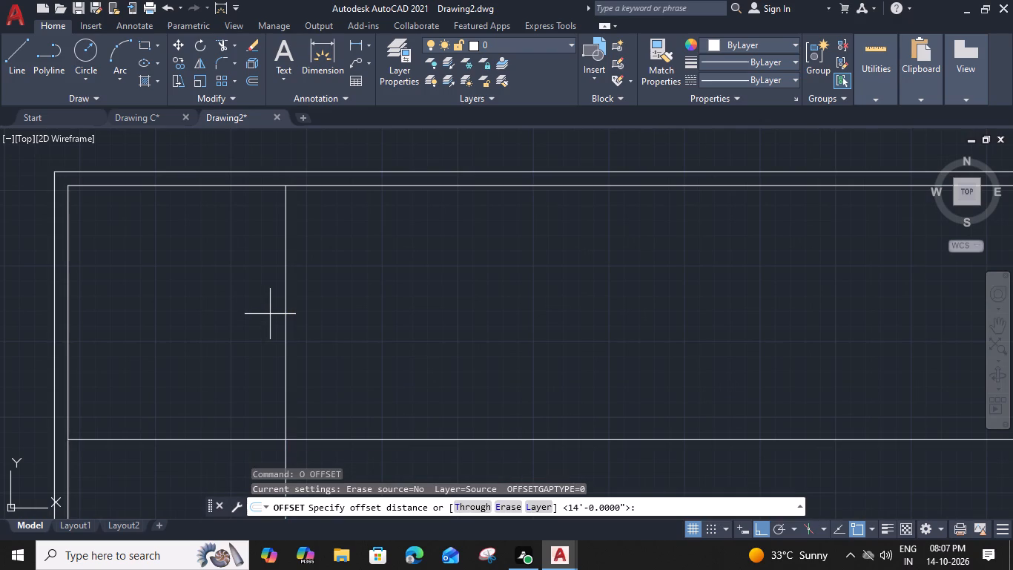
{"action": "type", "text": "6\""}
{"action": "key", "text": "Return"}
{"action": "left_click", "coordinate": [406, 334]}
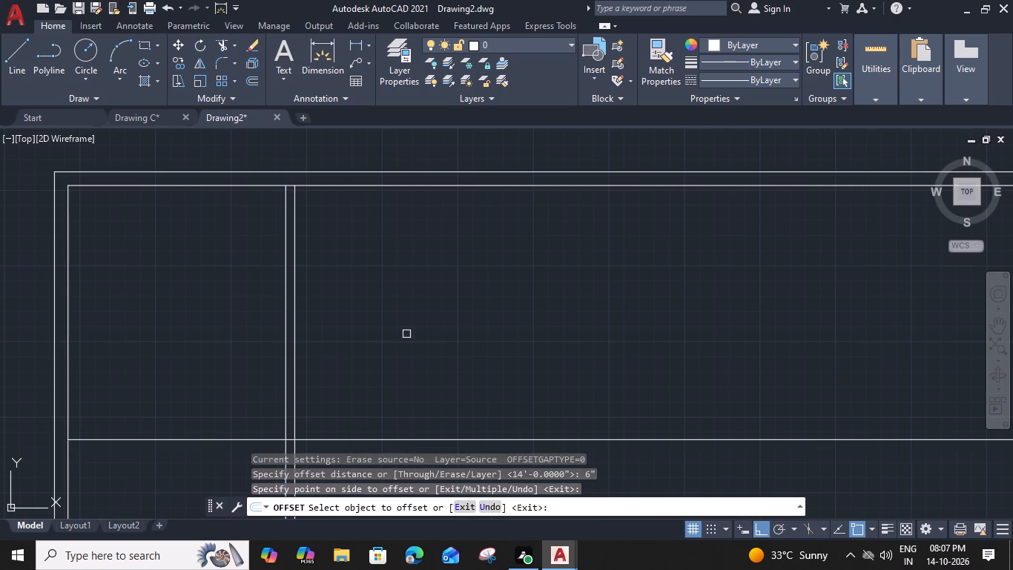
{"action": "middle_click_drag", "start_coordinate": [411, 346], "coordinate": [402, 239]}
{"action": "left_click", "coordinate": [404, 332]}
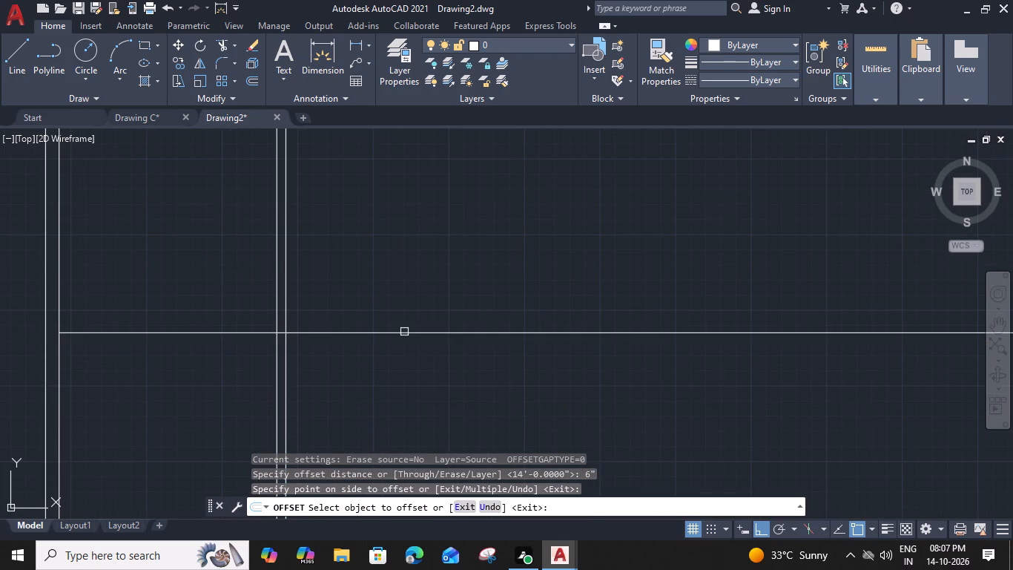
{"action": "left_click", "coordinate": [396, 399]}
{"action": "key", "text": "Escape"}
Trim the inner faces of the top and left outer walls where the 6" partition walls meet them.
{"action": "middle_click_drag", "start_coordinate": [406, 237], "coordinate": [392, 278]}
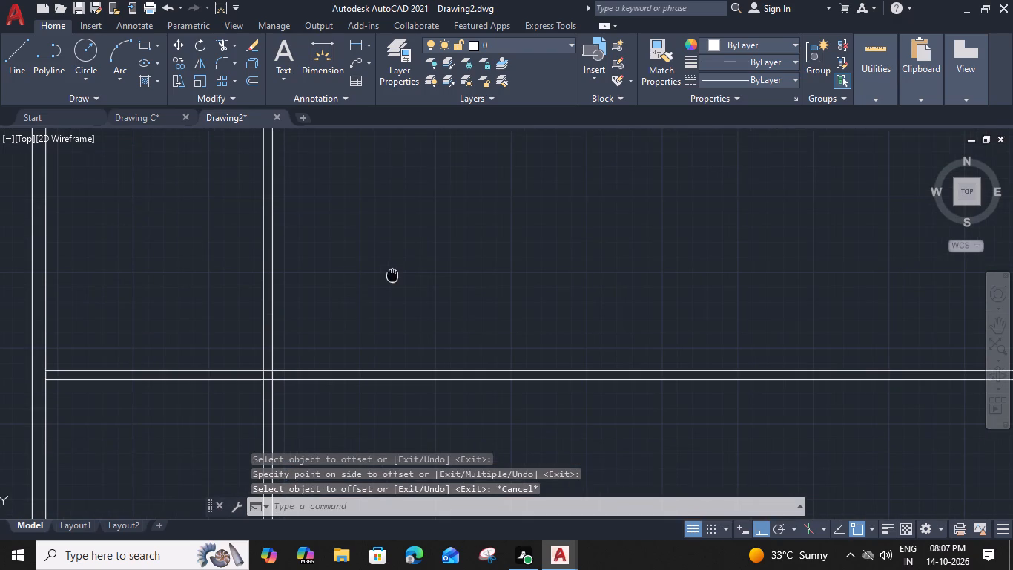
{"action": "middle_click_drag", "start_coordinate": [351, 237], "coordinate": [383, 276]}
{"action": "key", "text": "t"}
{"action": "key", "text": "r"}
{"action": "key", "text": "space"}
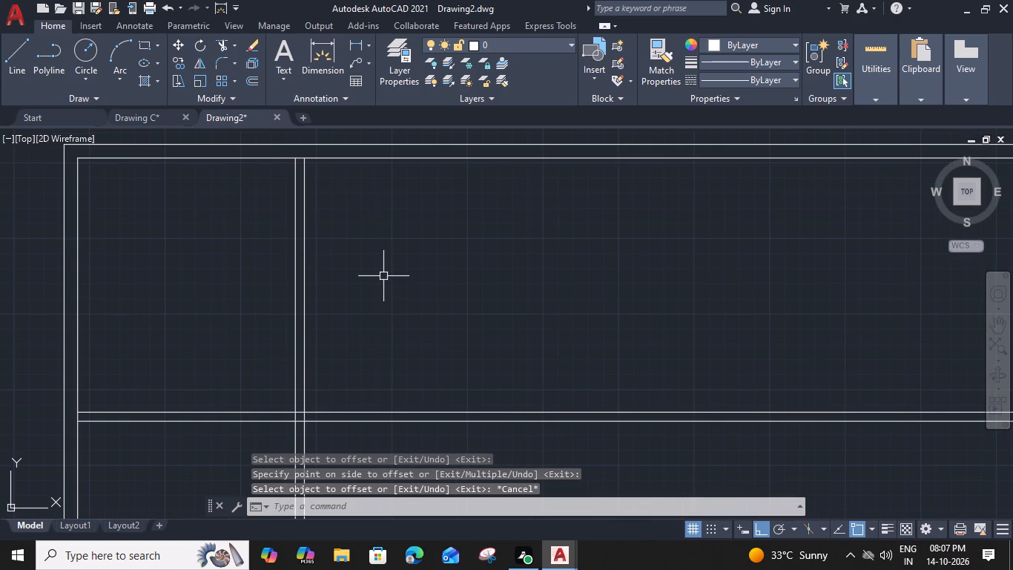
{"action": "scroll", "coordinate": [306, 149], "scroll_direction": "up", "scroll_amount": 2}
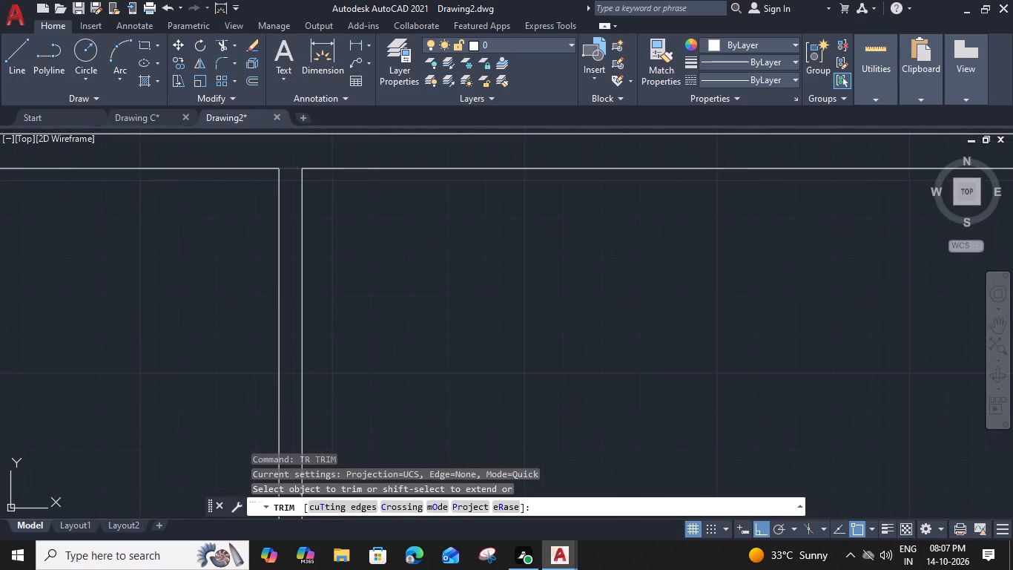
{"action": "left_click", "coordinate": [292, 166]}
{"action": "scroll", "coordinate": [291, 166], "scroll_direction": "down", "scroll_amount": 3}
{"action": "scroll", "coordinate": [139, 336], "scroll_direction": "up", "scroll_amount": 3}
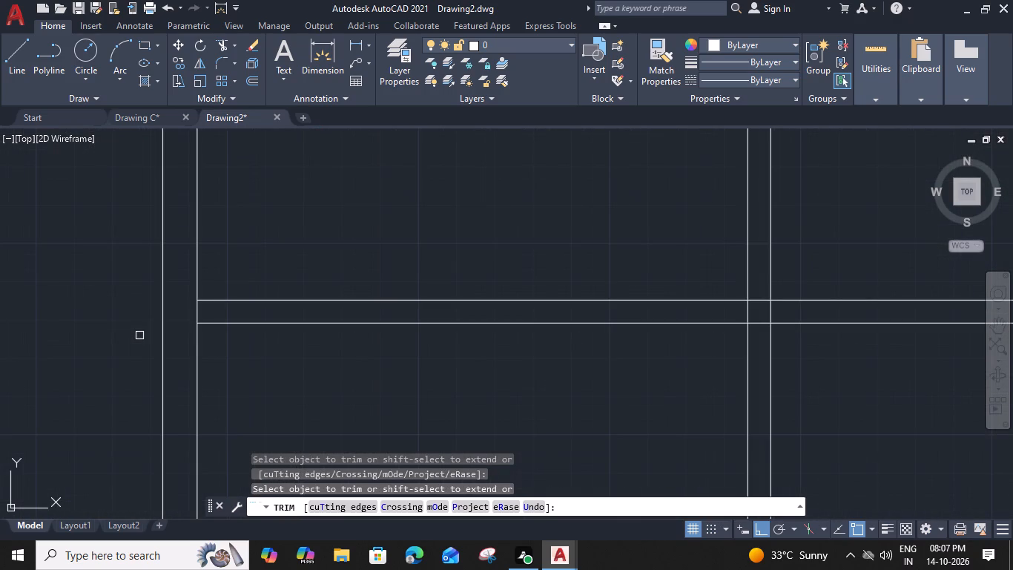
{"action": "left_click", "coordinate": [201, 316]}
{"action": "left_click", "coordinate": [189, 307]}
{"action": "scroll", "coordinate": [189, 303], "scroll_direction": "down", "scroll_amount": 4}
{"action": "middle_click_drag", "start_coordinate": [395, 261], "coordinate": [398, 275]}
{"action": "key", "text": "Escape"}
Offset the right face of the vertical partition 5' to the right to mark the next room's width.
{"action": "scroll", "coordinate": [303, 258], "scroll_direction": "up", "scroll_amount": 2}
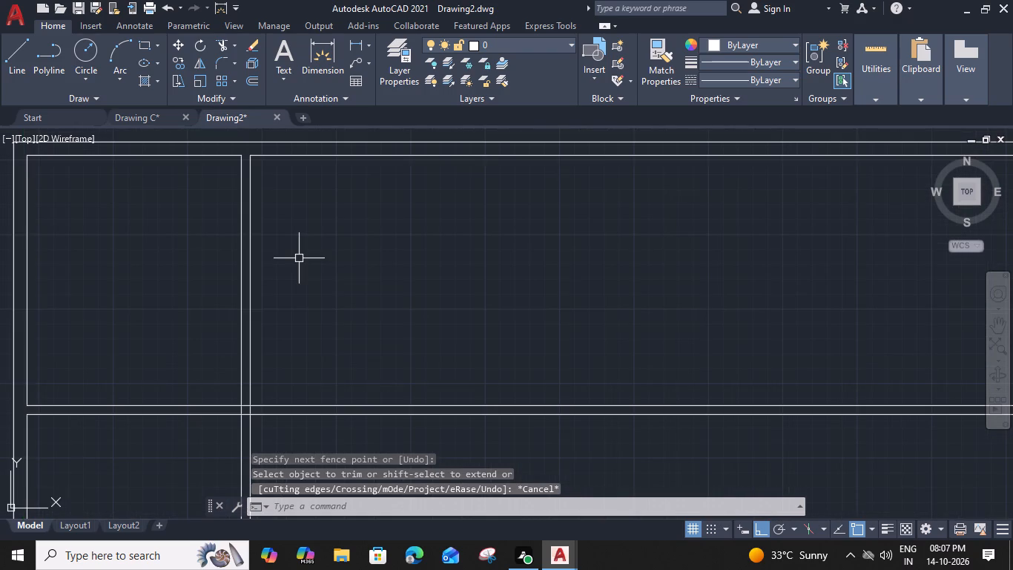
{"action": "left_click", "coordinate": [249, 266]}
{"action": "type", "text": "O"}
{"action": "key", "text": "space"}
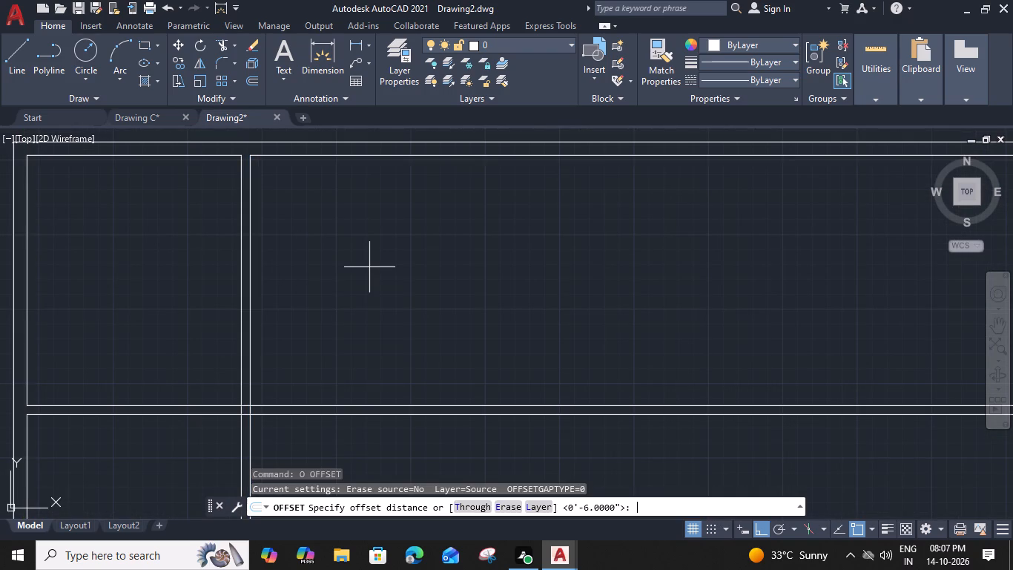
{"action": "type", "text": "5'"}
{"action": "key", "text": "space"}
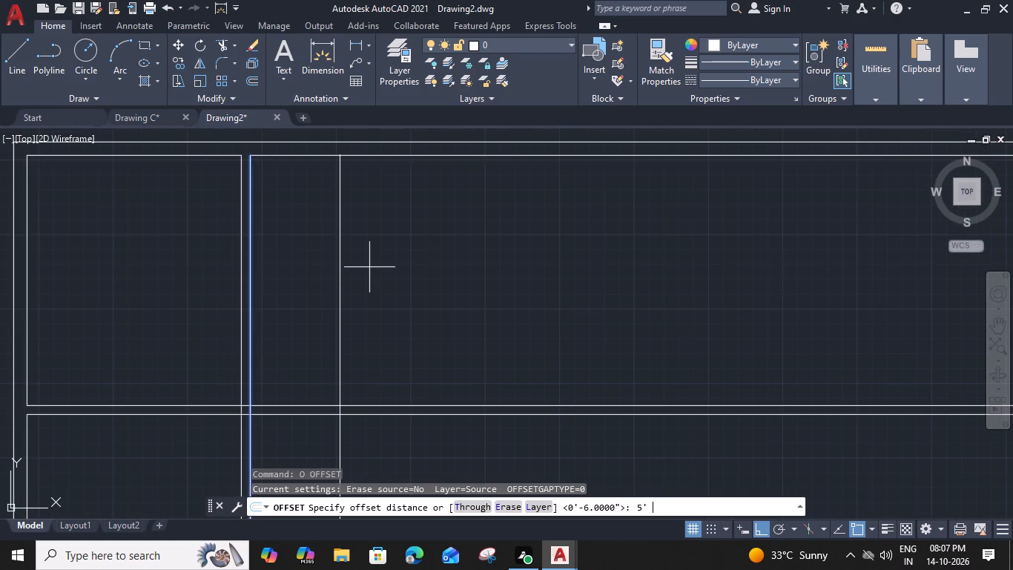
{"action": "left_click", "coordinate": [431, 280]}
{"action": "key", "text": "Escape"}
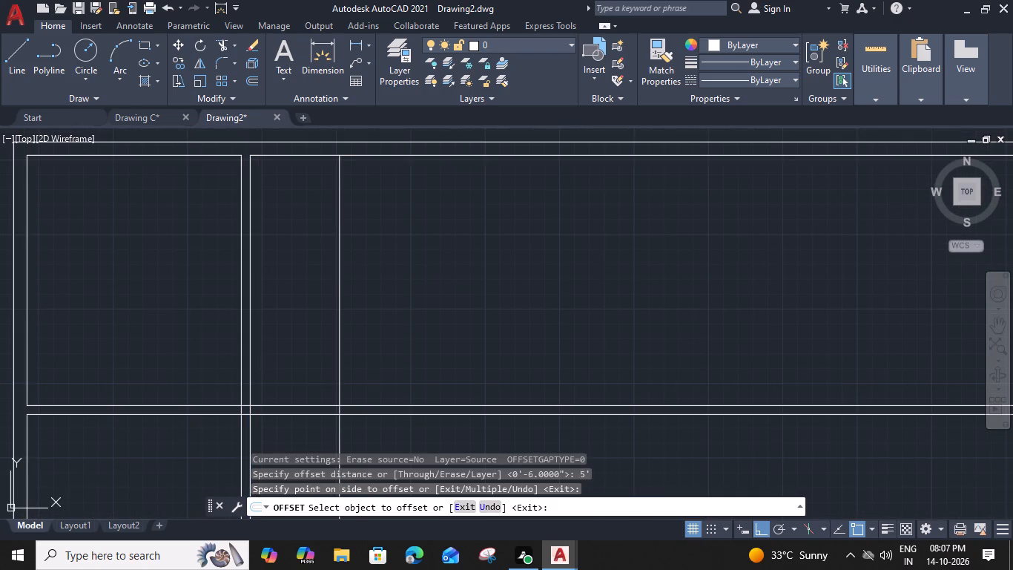
Offset the new vertical line 6" to the right to form the second partition's thickness.
{"action": "left_click", "coordinate": [339, 274]}
{"action": "type", "text": "O"}
{"action": "key", "text": "space"}
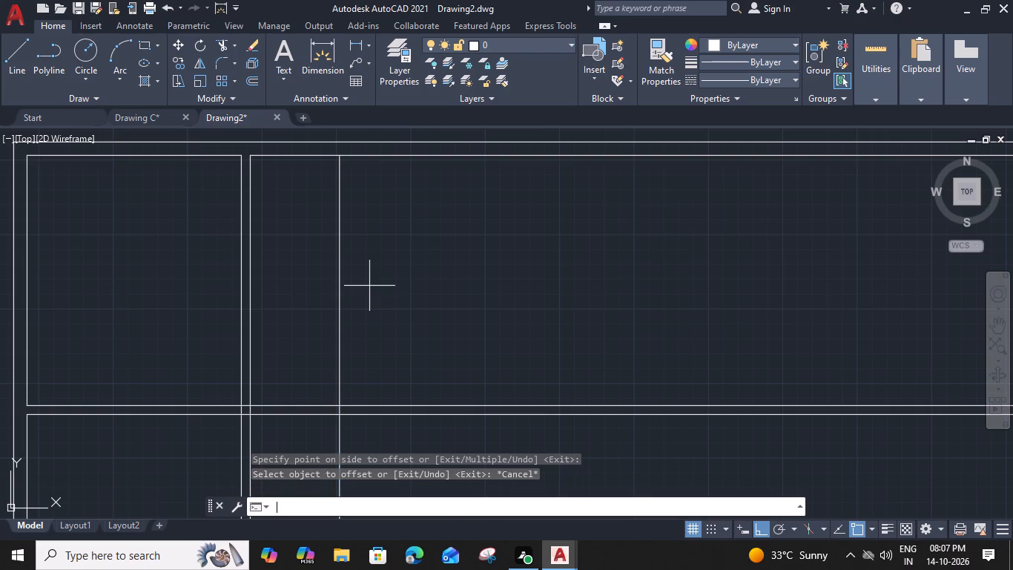
{"action": "key", "text": "6"}
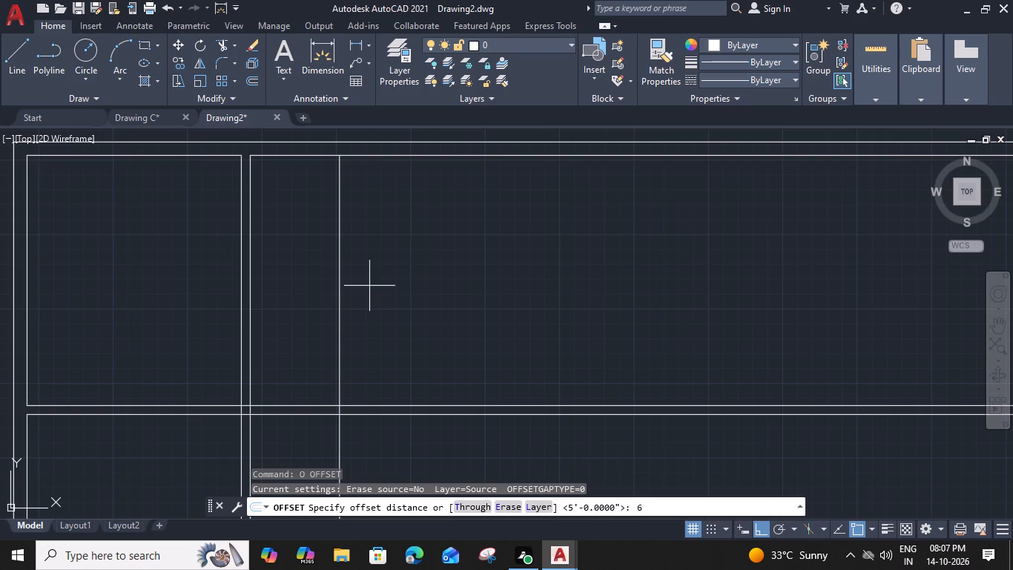
{"action": "key", "text": "shift+quotedbl"}
{"action": "key", "text": "Return"}
{"action": "left_click", "coordinate": [443, 296]}
{"action": "key", "text": "Escape"}
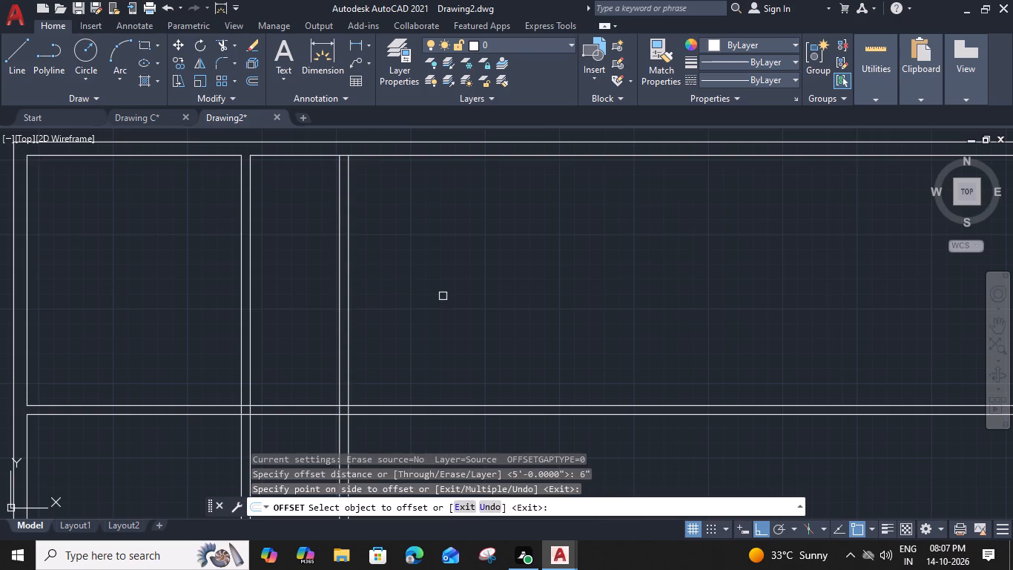
Offset the right face of the second vertical partition 5' to the right.
{"action": "left_click", "coordinate": [350, 247]}
{"action": "key", "text": "i"}
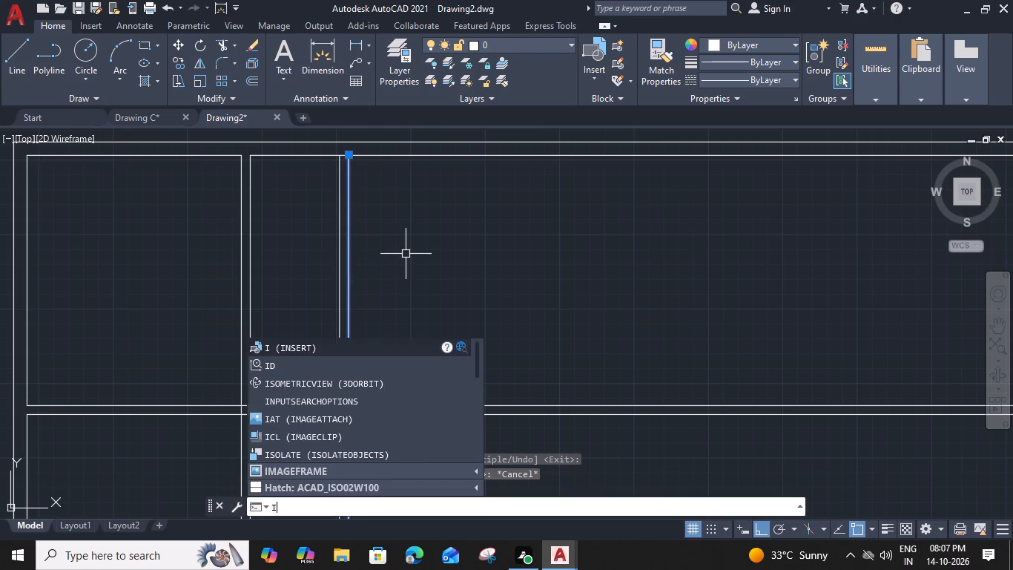
{"action": "key", "text": "BackSpace"}
{"action": "type", "text": "O"}
{"action": "key", "text": "space"}
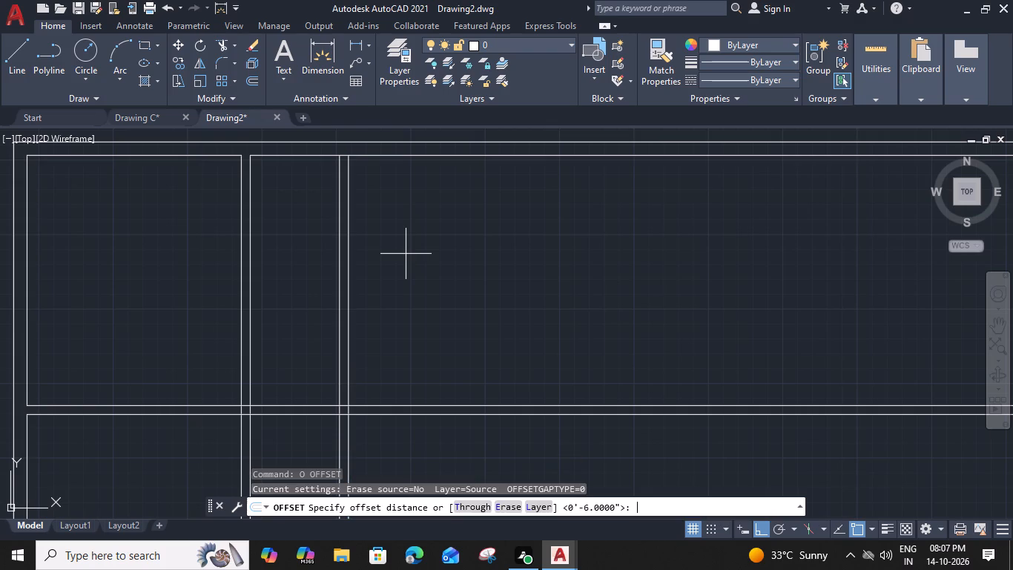
{"action": "key", "text": "5"}
{"action": "type", "text": "'"}
{"action": "key", "text": "space"}
{"action": "left_click", "coordinate": [418, 275]}
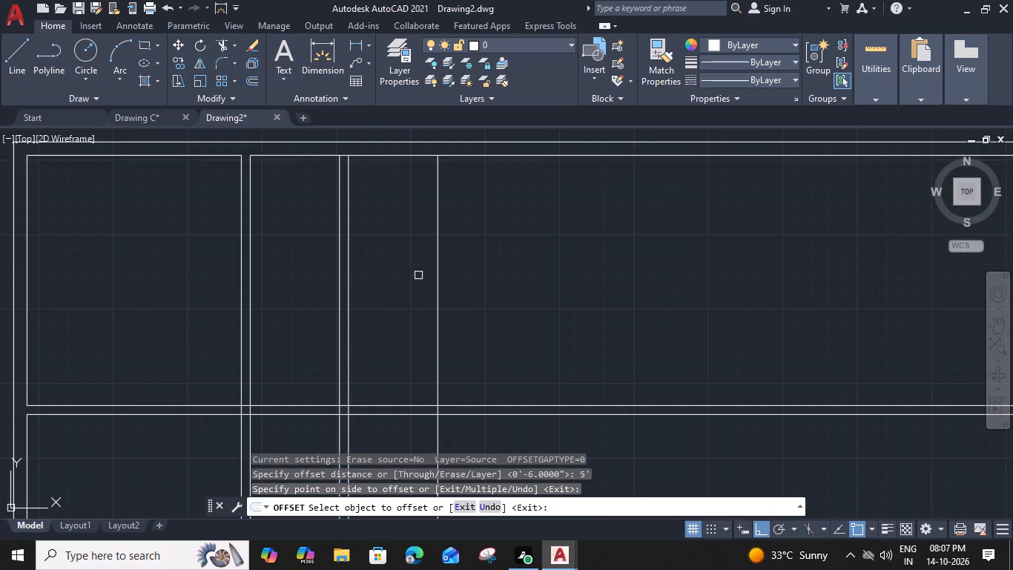
{"action": "key", "text": "Escape"}
Offset the newest vertical line 6" to the right to form the third partition's thickness.
{"action": "left_click", "coordinate": [440, 293]}
{"action": "key", "text": "o"}
{"action": "key", "text": "space"}
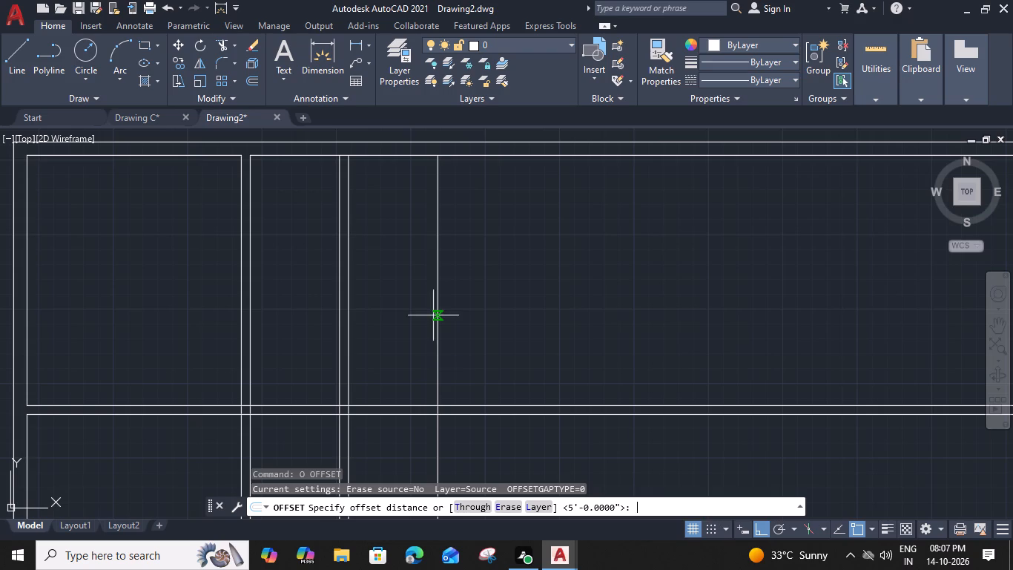
{"action": "key", "text": "6"}
{"action": "key", "text": "shift+quotedbl"}
{"action": "key", "text": "Return"}
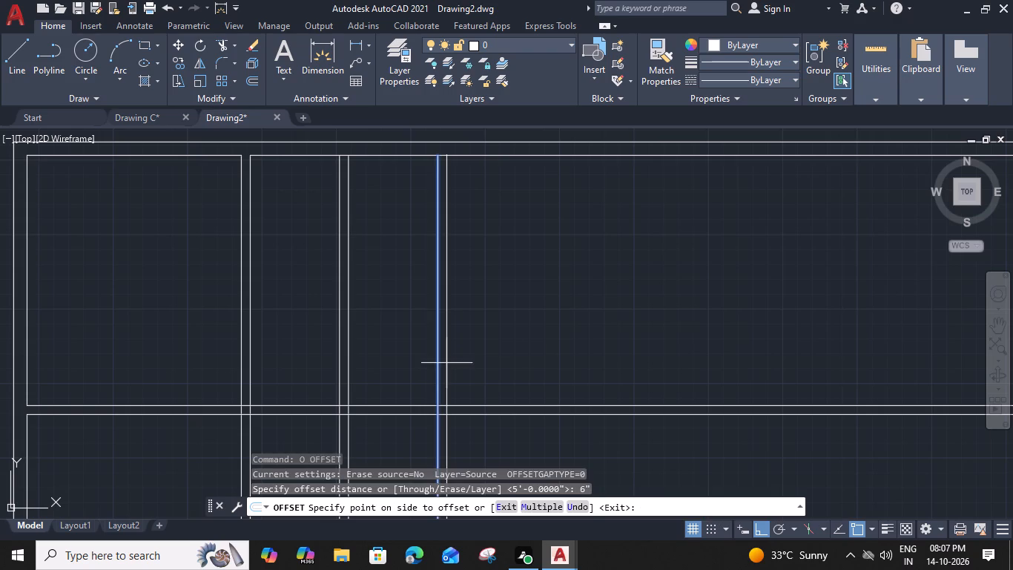
{"action": "left_click", "coordinate": [521, 346]}
{"action": "key", "text": "Escape"}
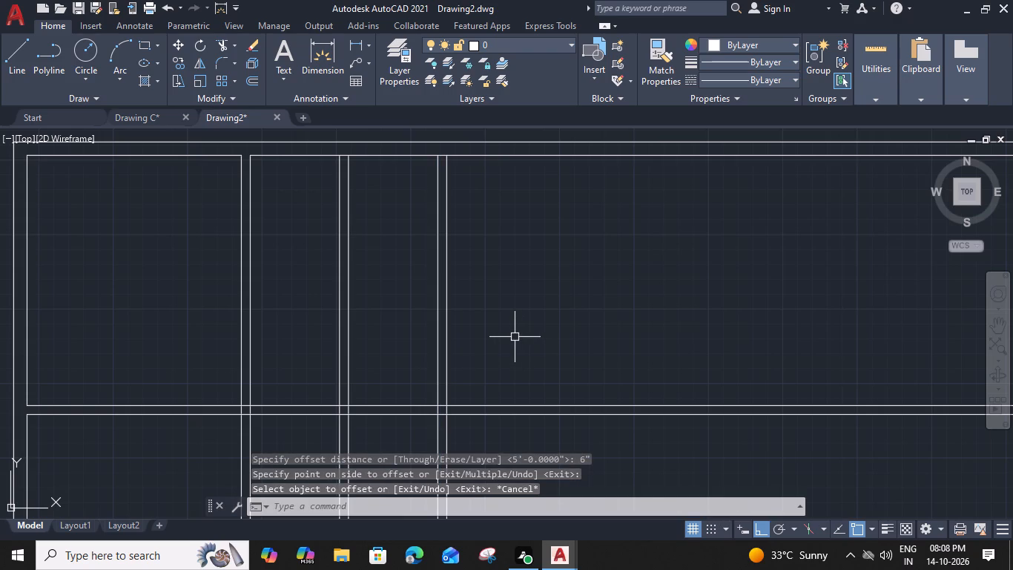
Trim the top wall's inner face between the two lines of the third vertical partition.
{"action": "type", "text": "TR"}
{"action": "key", "text": "space"}
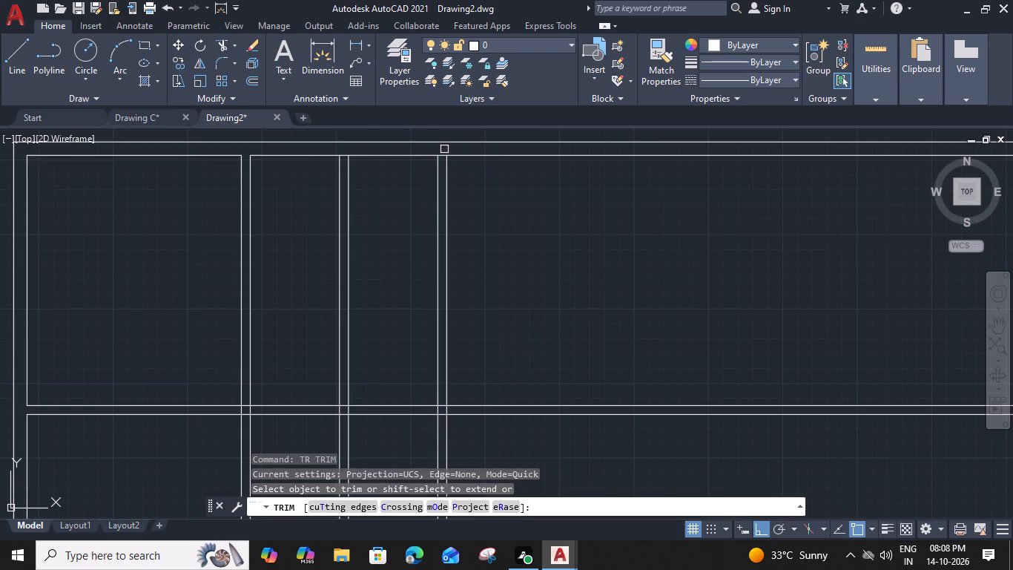
{"action": "scroll", "coordinate": [443, 154], "scroll_direction": "up", "scroll_amount": 1}
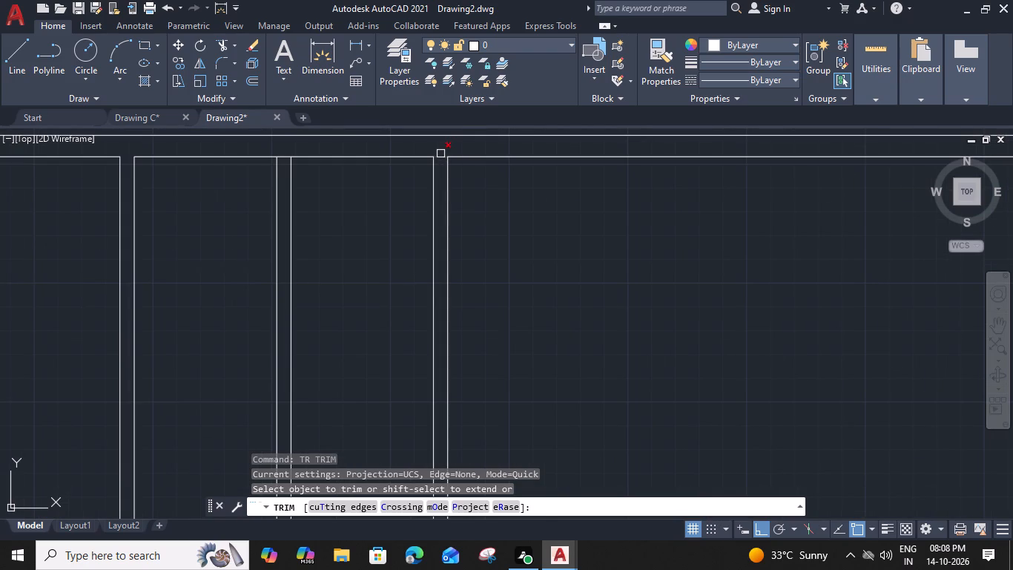
{"action": "left_click", "coordinate": [441, 154]}
{"action": "key", "text": "Escape"}
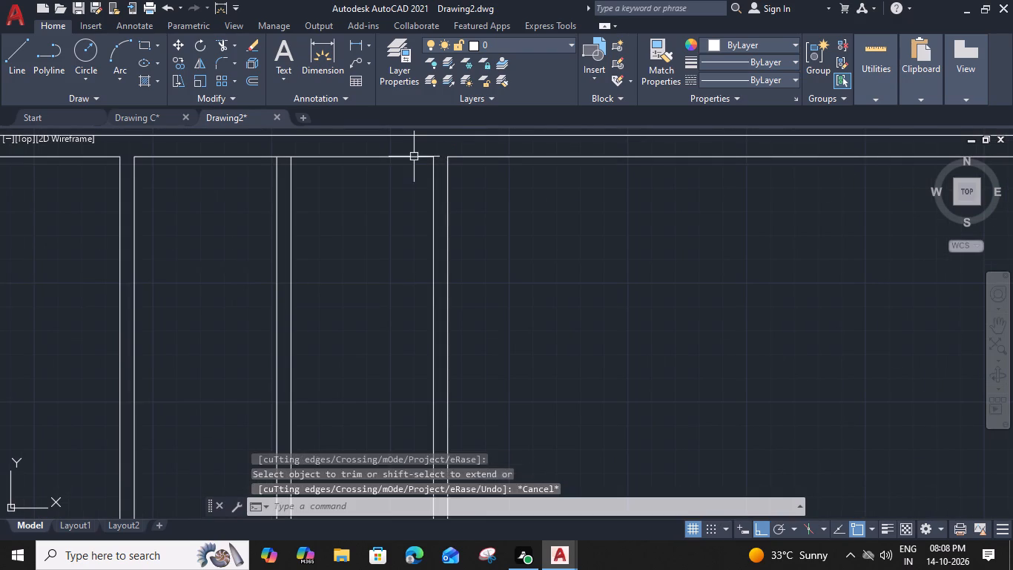
Offset the top wall's inner line between the first and third partitions 8' downward to mark the small rooms' depth.
{"action": "left_click", "coordinate": [414, 157]}
{"action": "type", "text": "O"}
{"action": "key", "text": "space"}
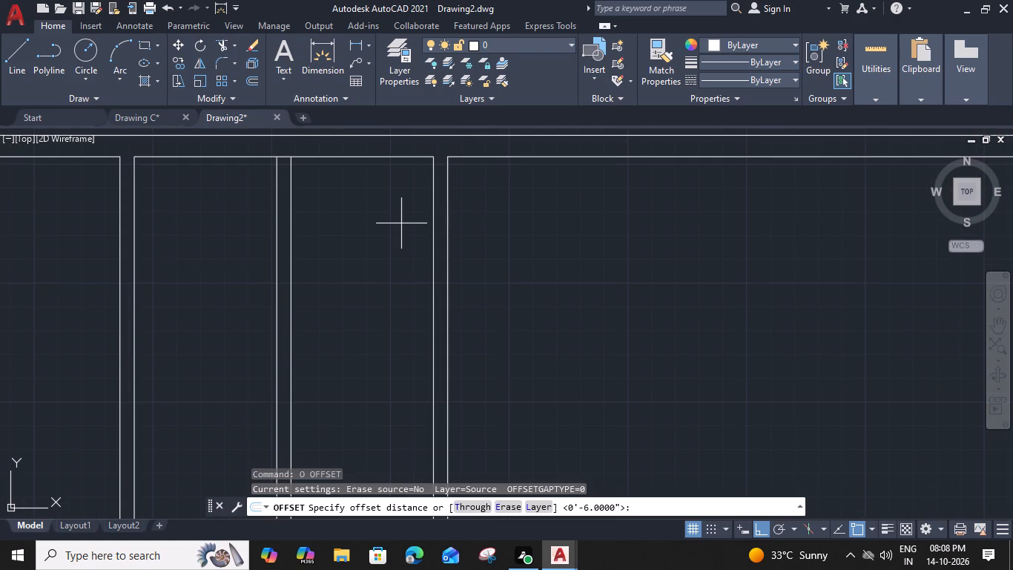
{"action": "type", "text": "8'"}
{"action": "key", "text": "space"}
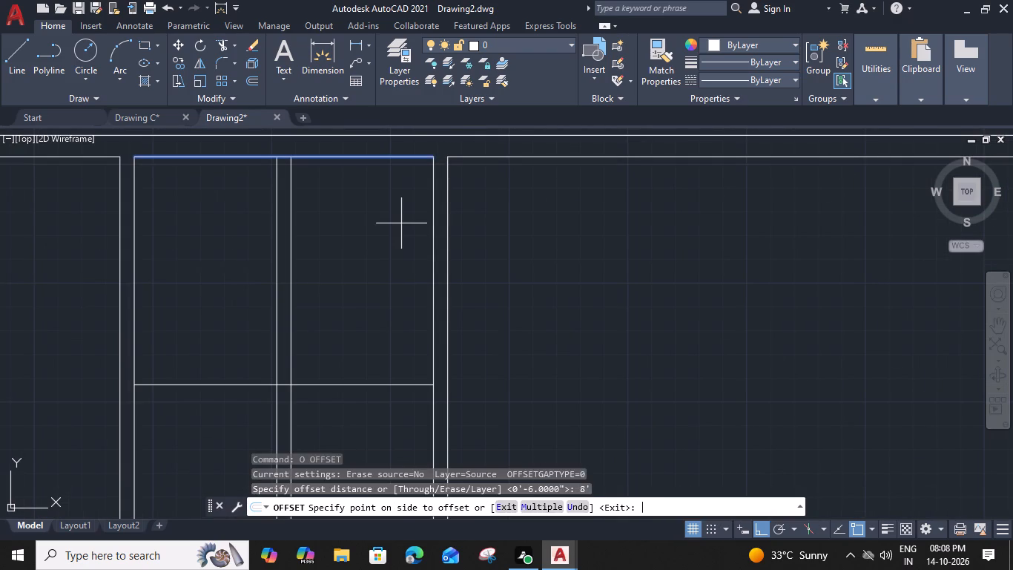
{"action": "left_click", "coordinate": [404, 308]}
{"action": "key", "text": "Escape"}
{"action": "middle_click_drag", "start_coordinate": [404, 307], "coordinate": [425, 182]}
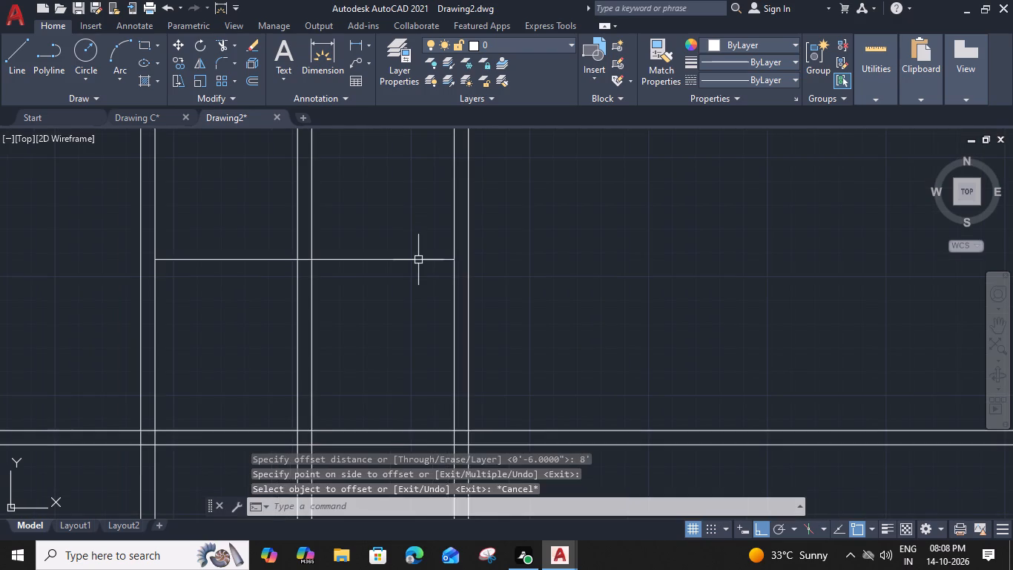
Offset the small rooms' horizontal line 6" downward to form the cross partition's thickness.
{"action": "left_click", "coordinate": [418, 260]}
{"action": "key", "text": "o"}
{"action": "key", "text": "space"}
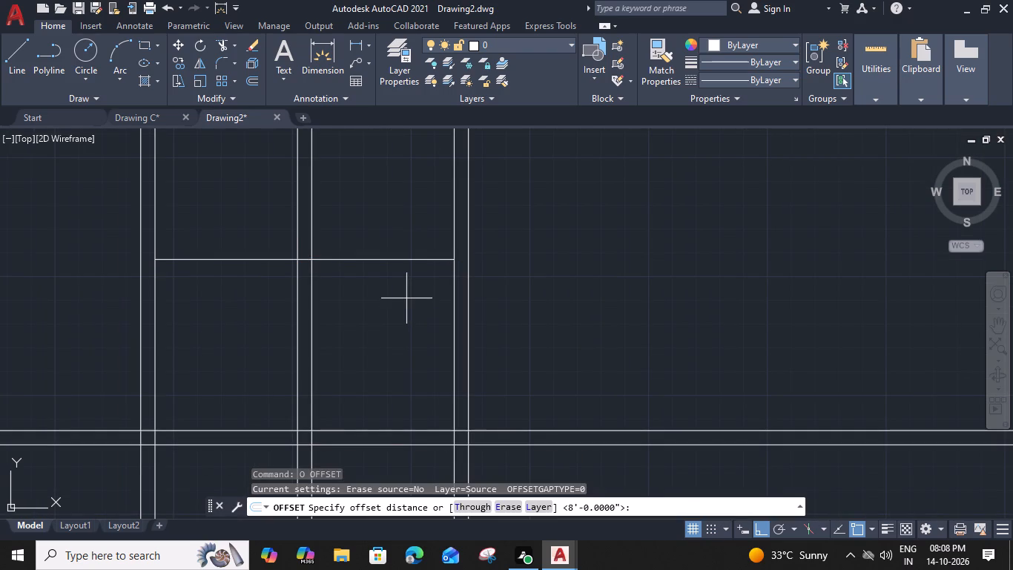
{"action": "key", "text": "6"}
{"action": "key", "text": "shift+quotedbl"}
{"action": "key", "text": "Return"}
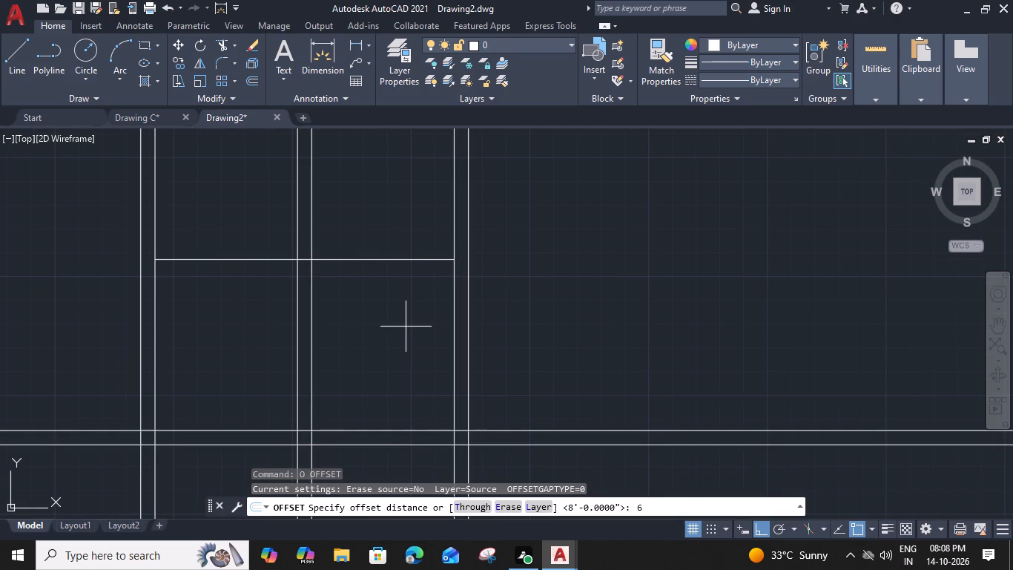
{"action": "left_click", "coordinate": [407, 342]}
{"action": "key", "text": "Escape"}
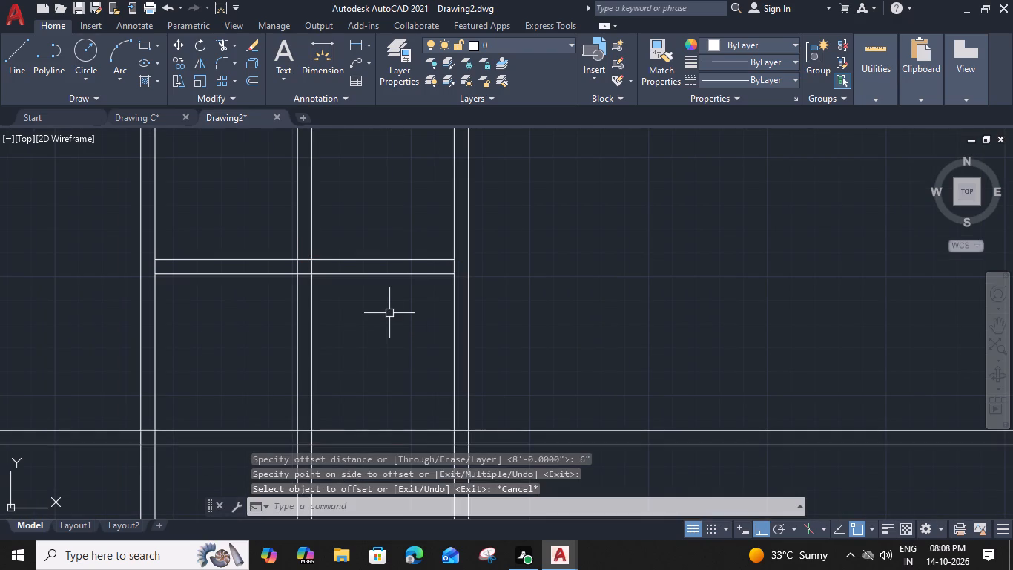
Trim the middle partition's two lines and the first partition's right face inside the small rooms' cross partition.
{"action": "type", "text": "TR"}
{"action": "key", "text": "space"}
{"action": "scroll", "coordinate": [317, 263], "scroll_direction": "up", "scroll_amount": 1}
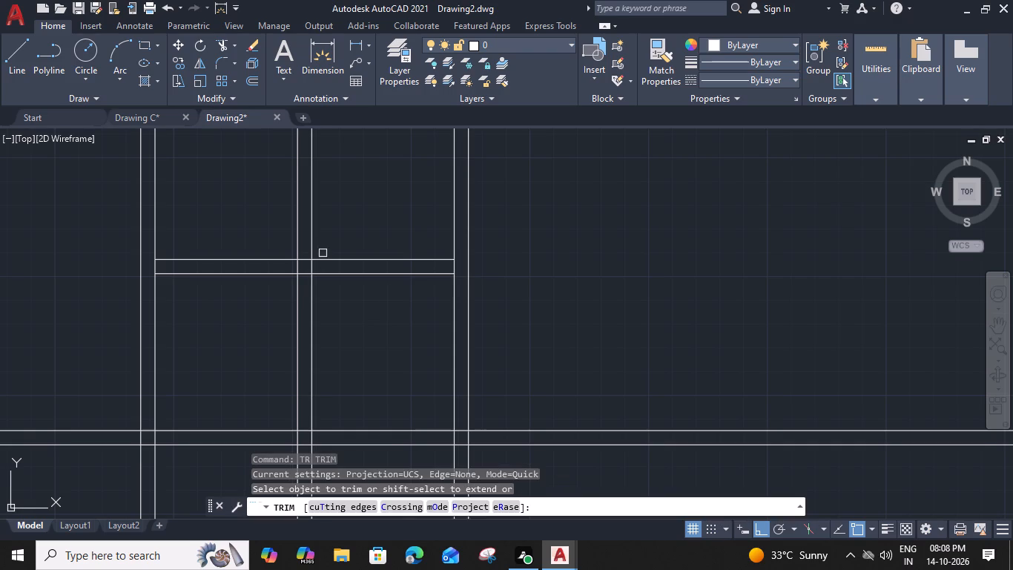
{"action": "left_click", "coordinate": [270, 269]}
{"action": "left_click", "coordinate": [388, 275]}
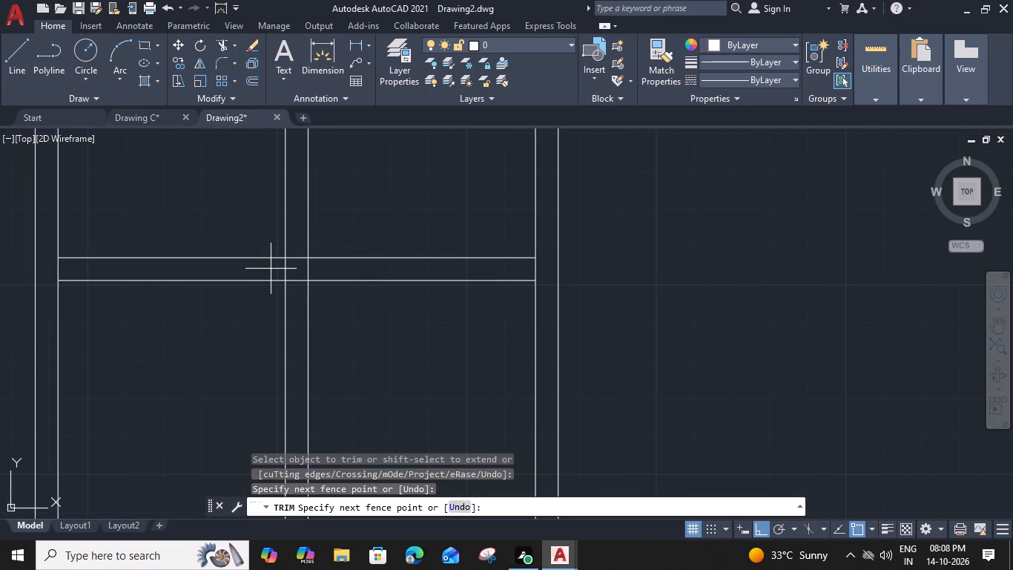
{"action": "left_click", "coordinate": [59, 271]}
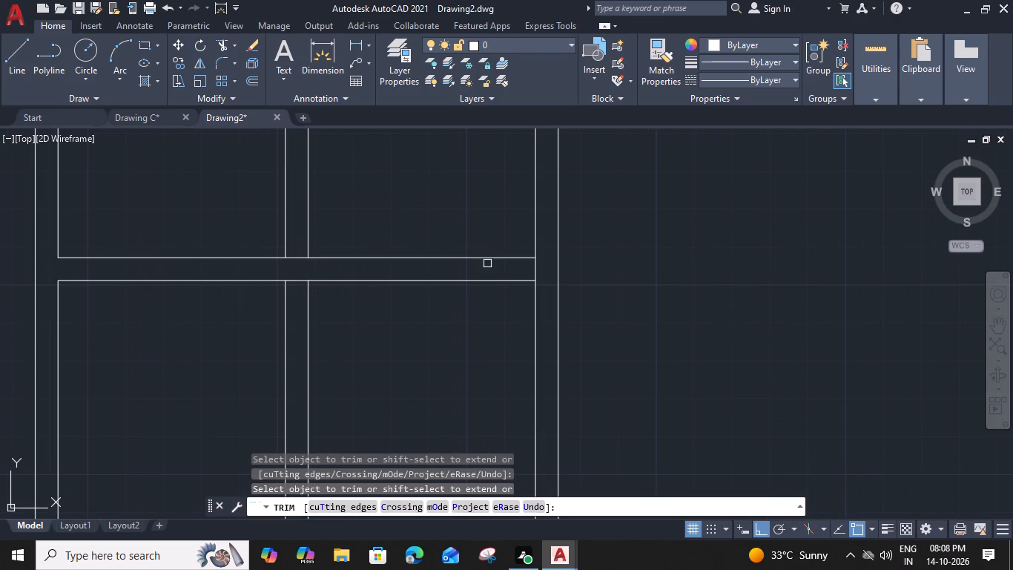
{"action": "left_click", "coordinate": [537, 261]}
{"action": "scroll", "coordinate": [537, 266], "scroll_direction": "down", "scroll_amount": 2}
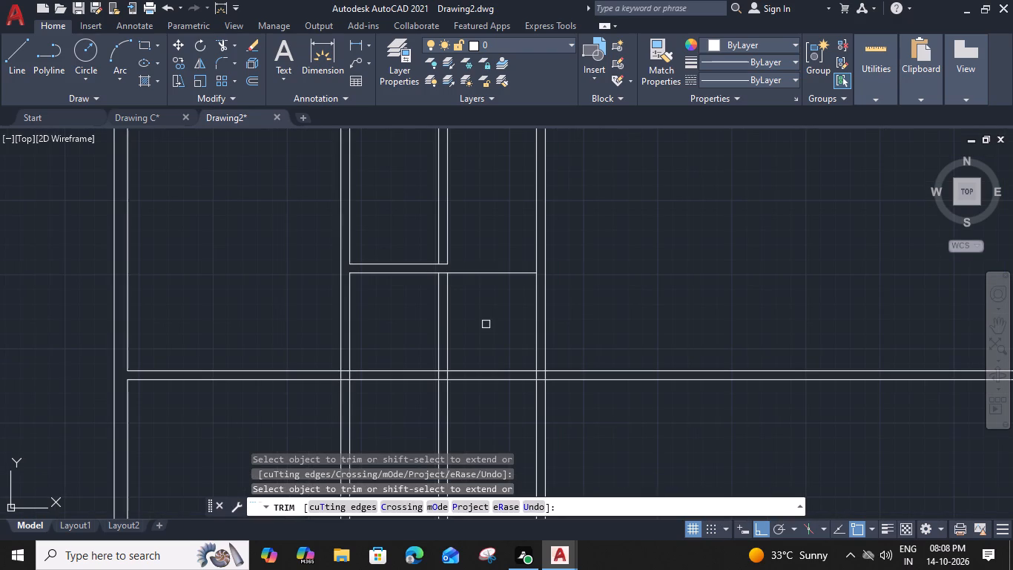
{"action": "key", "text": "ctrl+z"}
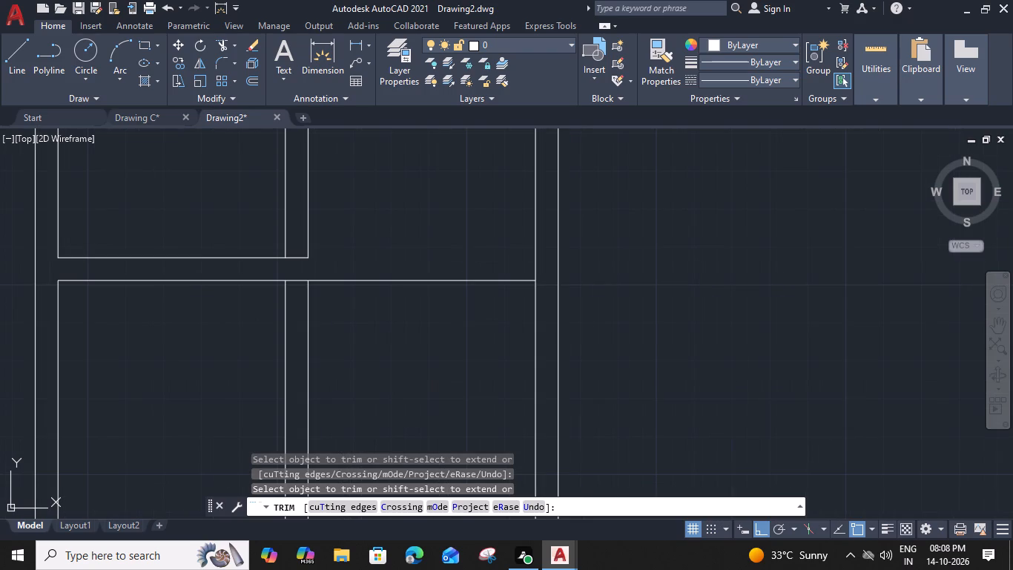
Trim the third vertical partition's left face where the small rooms' cross partition joins it.
{"action": "left_click", "coordinate": [534, 272]}
{"action": "key", "text": "Escape"}
{"action": "scroll", "coordinate": [357, 326], "scroll_direction": "down", "scroll_amount": 1}
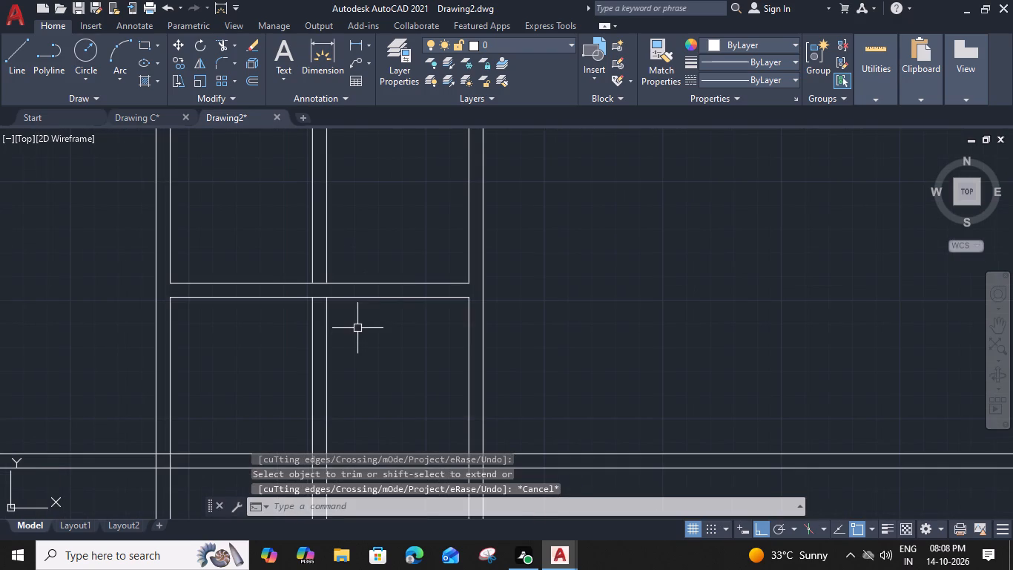
Erase the two lines of the second vertical partition below the small rooms' cross partition.
{"action": "left_click", "coordinate": [357, 328]}
{"action": "left_click", "coordinate": [274, 377]}
{"action": "key", "text": "Delete"}
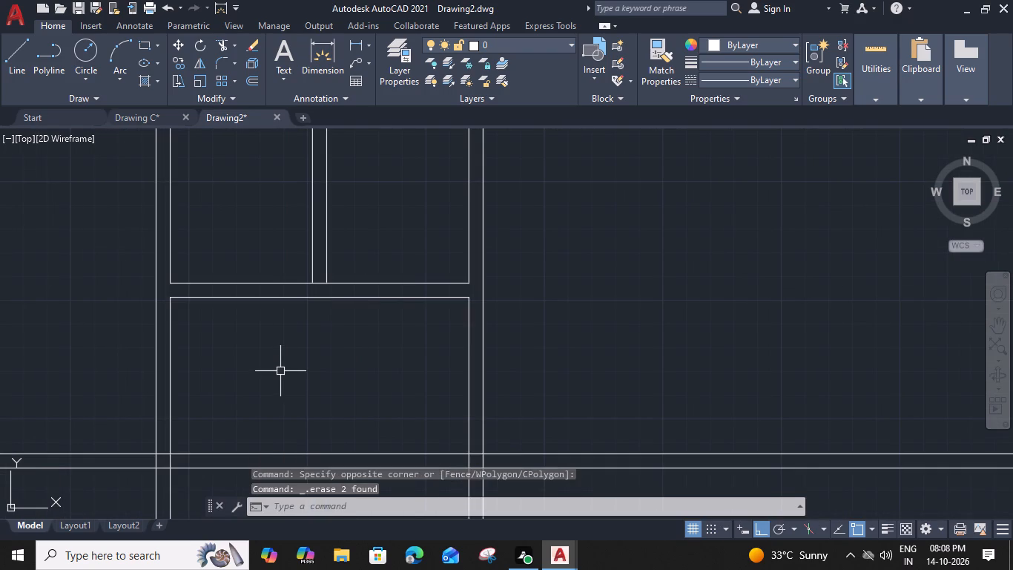
Offset the right face of the third vertical partition 12' to the right.
{"action": "scroll", "coordinate": [544, 296], "scroll_direction": "down", "scroll_amount": 1}
{"action": "middle_click_drag", "start_coordinate": [541, 293], "coordinate": [431, 261]}
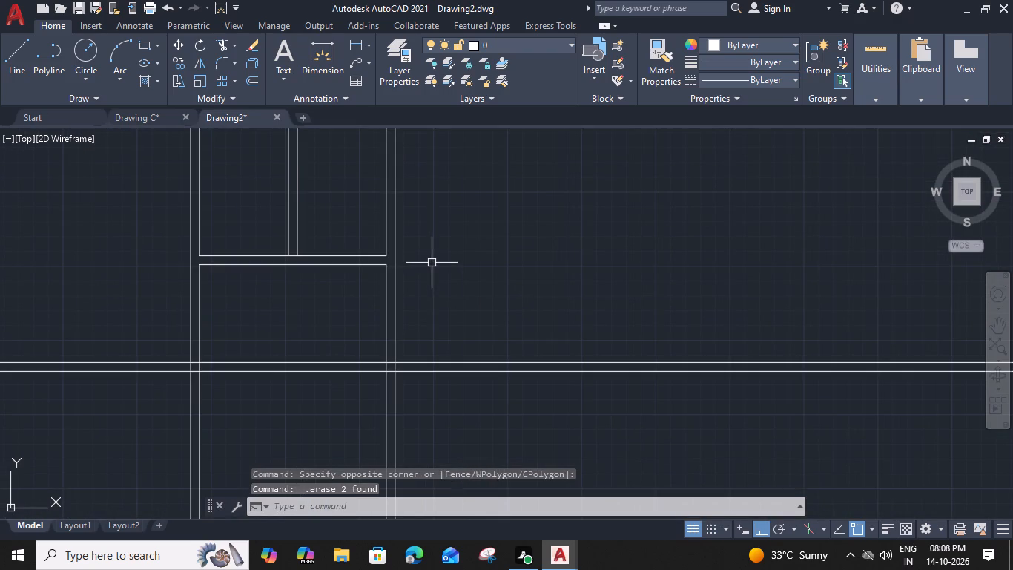
{"action": "middle_click_drag", "start_coordinate": [417, 214], "coordinate": [400, 287]}
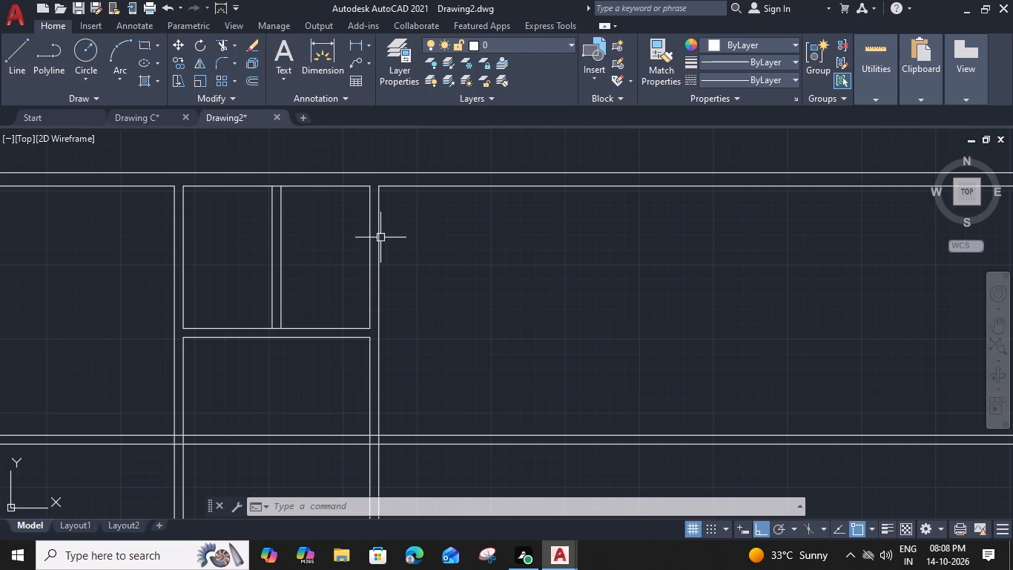
{"action": "left_click", "coordinate": [380, 237]}
{"action": "type", "text": "O"}
{"action": "key", "text": "space"}
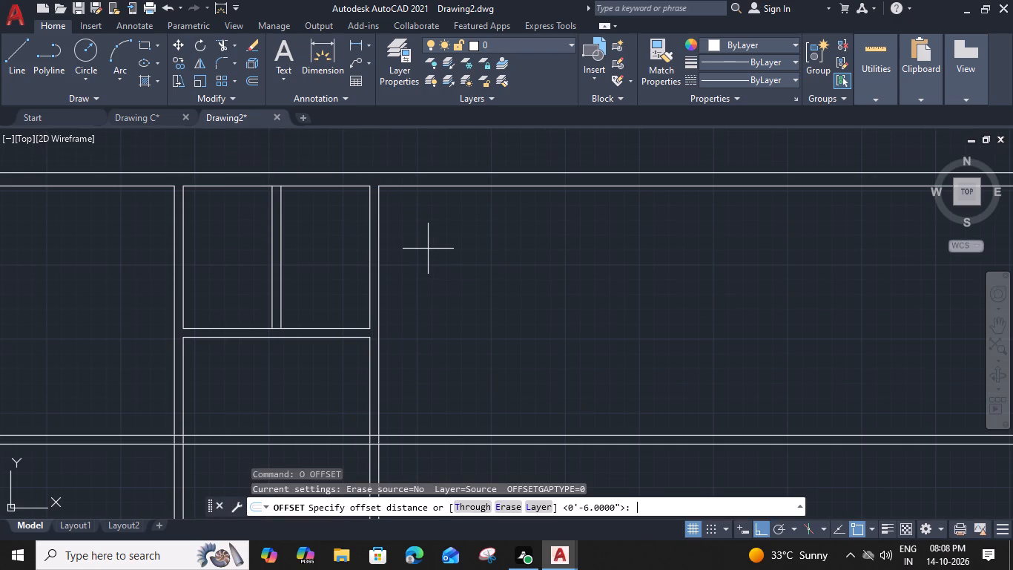
{"action": "type", "text": "12'"}
{"action": "key", "text": "space"}
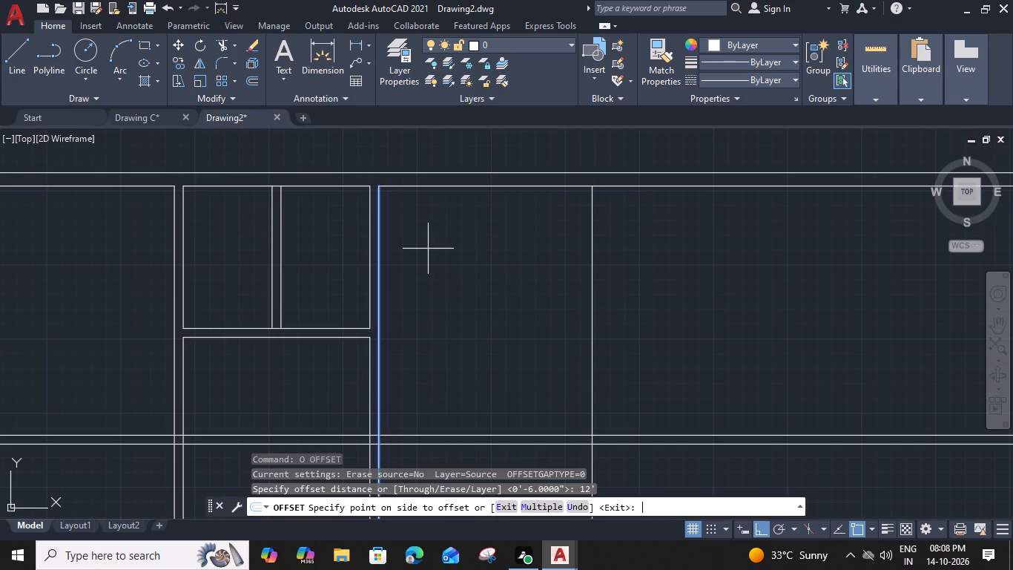
{"action": "left_click", "coordinate": [479, 275]}
{"action": "key", "text": "Escape"}
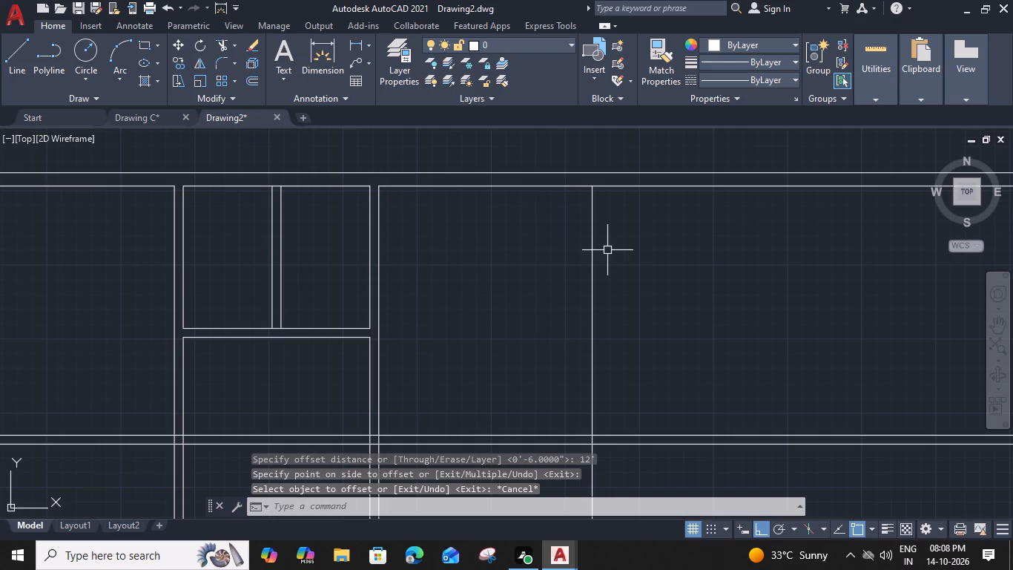
Offset the newest vertical line 9" to the right to form the right outer wall's thickness.
{"action": "left_click", "coordinate": [593, 246]}
{"action": "type", "text": "O 9\""}
{"action": "key", "text": "Return"}
{"action": "left_click", "coordinate": [652, 273]}
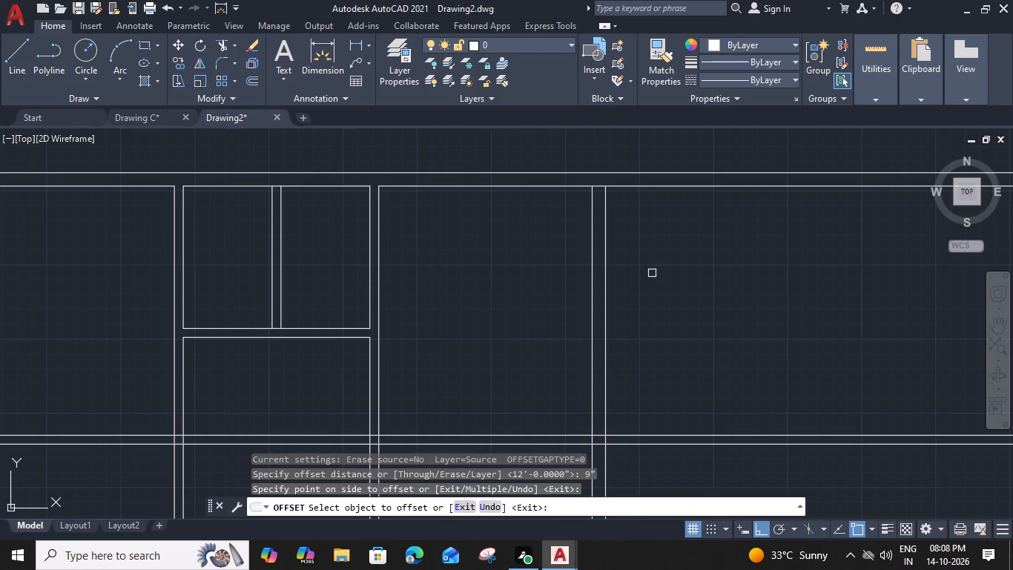
{"action": "key", "text": "Escape"}
Trim the top wall's inner face between the right outer wall's lines and between the second vertical partition's lines.
{"action": "type", "text": "TR"}
{"action": "key", "text": "space"}
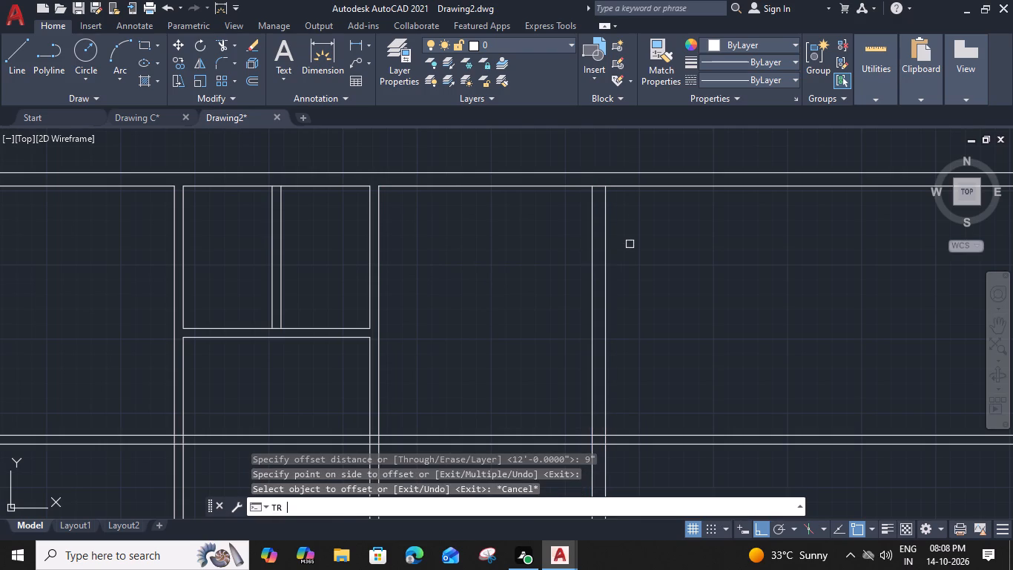
{"action": "scroll", "coordinate": [576, 167], "scroll_direction": "up", "scroll_amount": 1}
{"action": "left_click", "coordinate": [613, 200]}
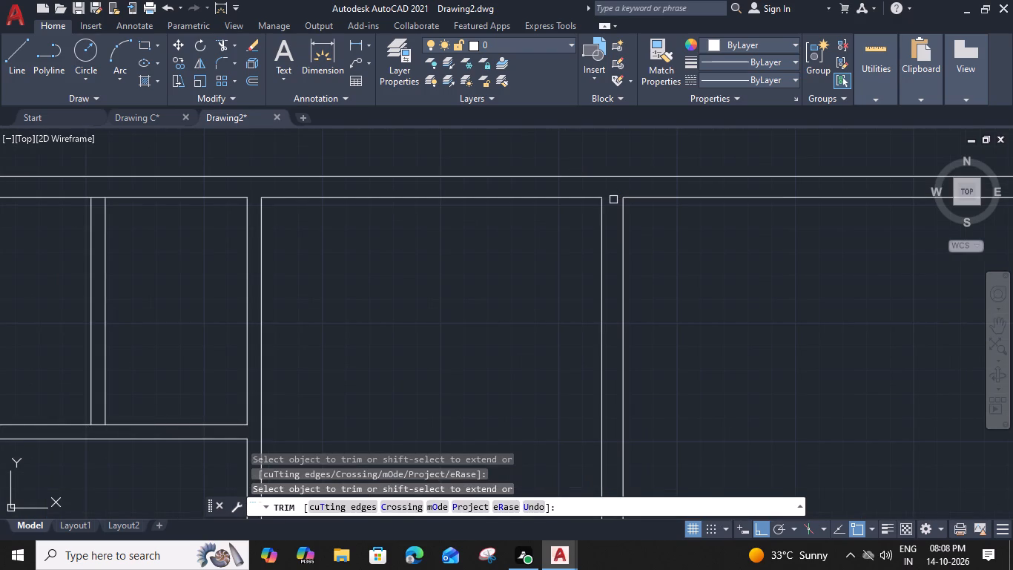
{"action": "left_click", "coordinate": [96, 197]}
{"action": "key", "text": "Escape"}
Trim the small rooms' cross partition's upper line between the two lines of the second vertical partition.
{"action": "middle_click_drag", "start_coordinate": [251, 338], "coordinate": [385, 300]}
{"action": "key", "text": "t"}
{"action": "key", "text": "r"}
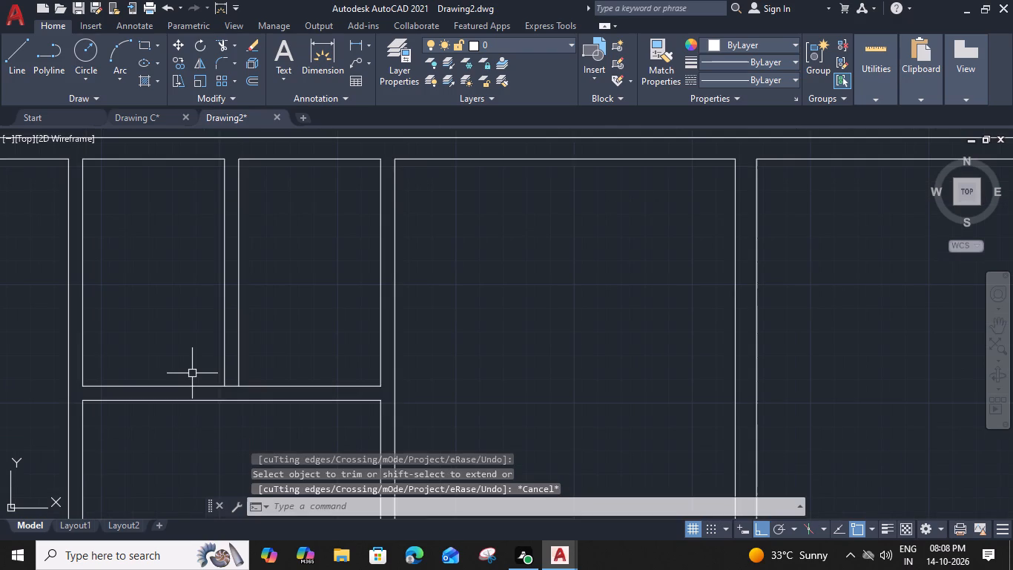
{"action": "key", "text": "space"}
{"action": "scroll", "coordinate": [208, 385], "scroll_direction": "up", "scroll_amount": 2}
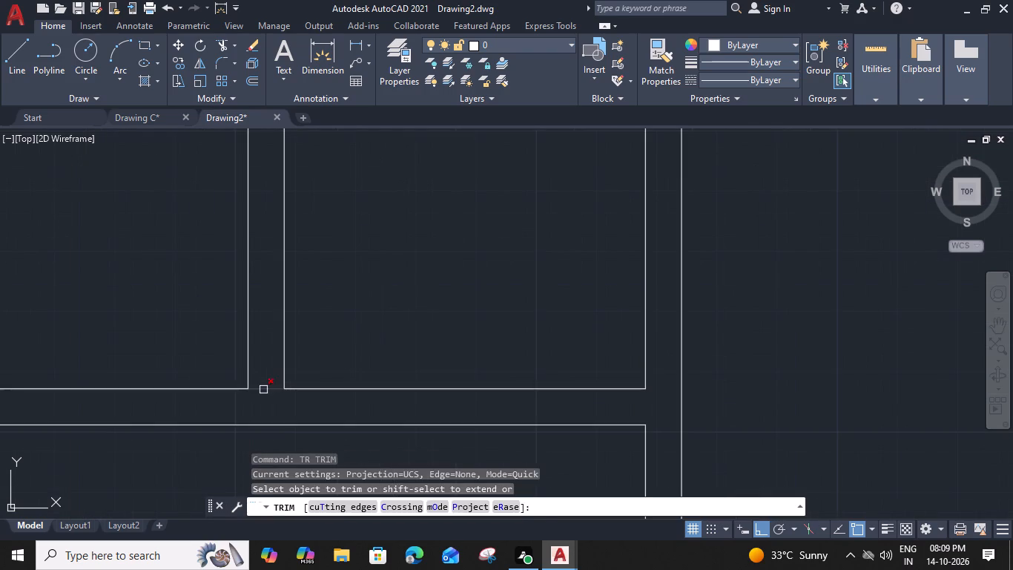
{"action": "left_click", "coordinate": [263, 390]}
{"action": "scroll", "coordinate": [258, 386], "scroll_direction": "down", "scroll_amount": 3}
Trim the long horizontal partition's two lines where they extend beyond the right outer wall.
{"action": "middle_click_drag", "start_coordinate": [449, 384], "coordinate": [467, 195]}
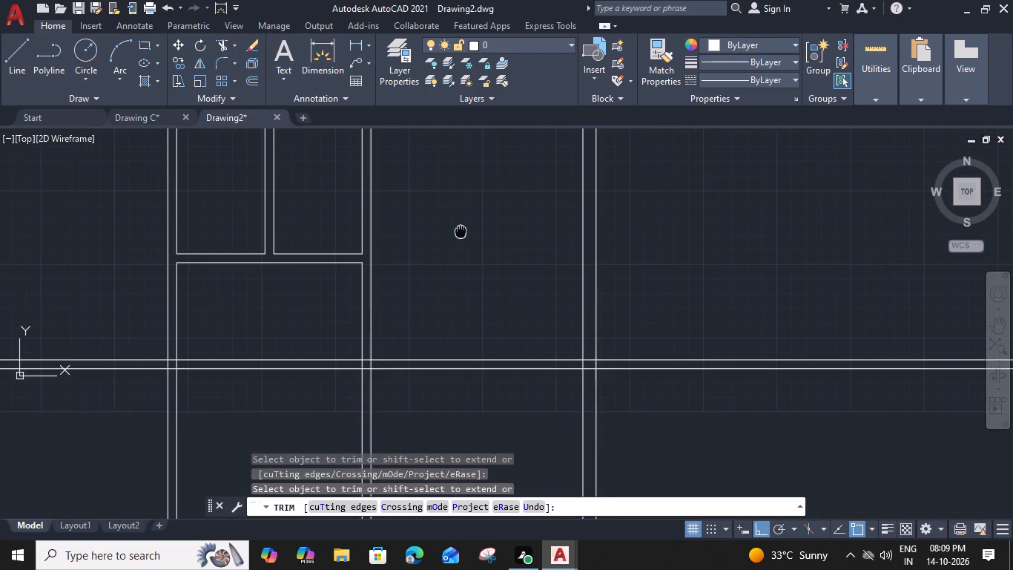
{"action": "middle_click_drag", "start_coordinate": [401, 393], "coordinate": [472, 380]}
{"action": "scroll", "coordinate": [472, 378], "scroll_direction": "down", "scroll_amount": 1}
{"action": "left_click", "coordinate": [656, 288]}
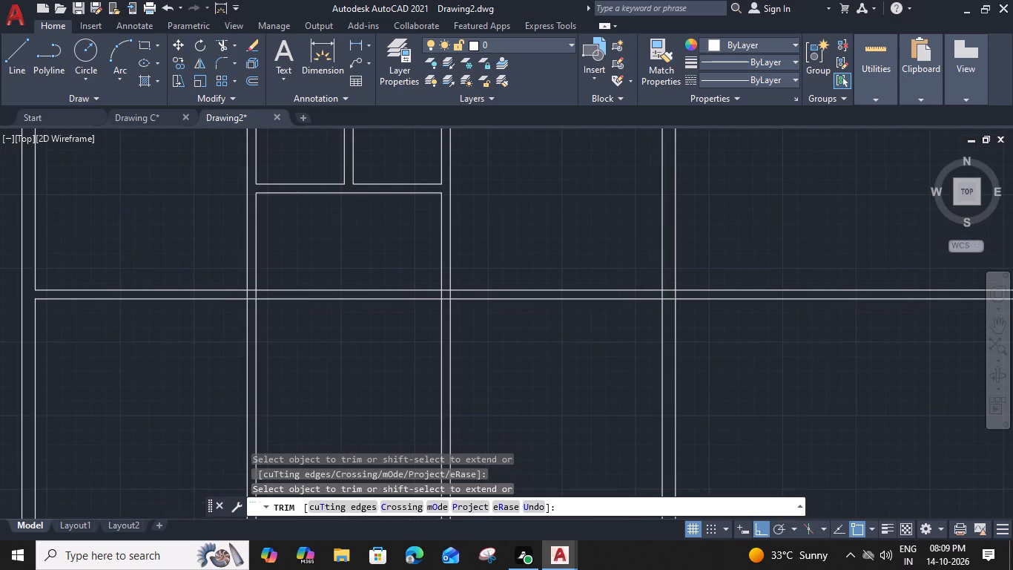
{"action": "left_click", "coordinate": [636, 387]}
Trim the long horizontal partition's upper line inside the right outer wall, and the wall's inner face across the partition's thickness.
{"action": "scroll", "coordinate": [582, 324], "scroll_direction": "up", "scroll_amount": 2}
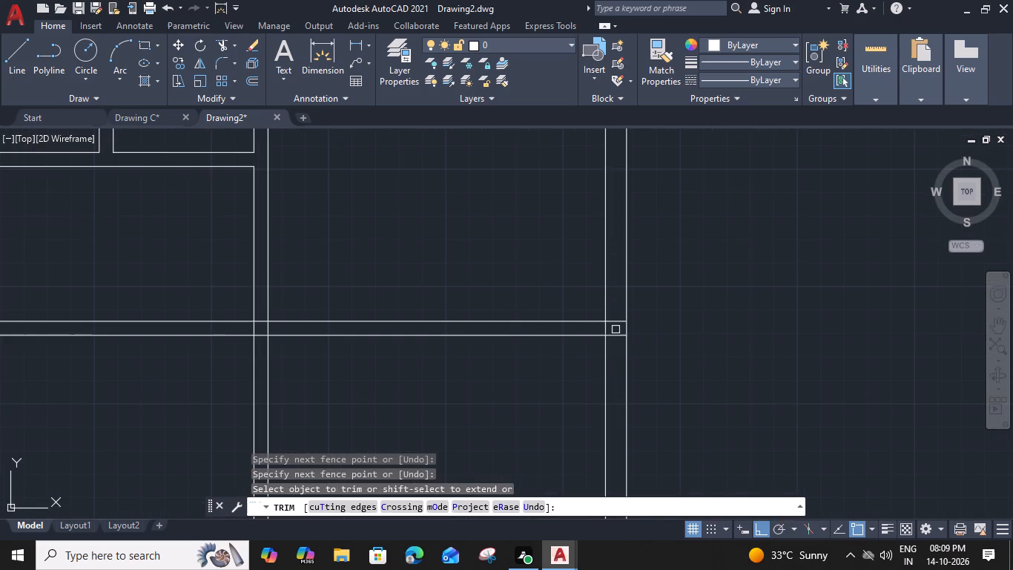
{"action": "left_click", "coordinate": [616, 318]}
{"action": "scroll", "coordinate": [611, 330], "scroll_direction": "up", "scroll_amount": 2}
{"action": "left_click", "coordinate": [593, 324]}
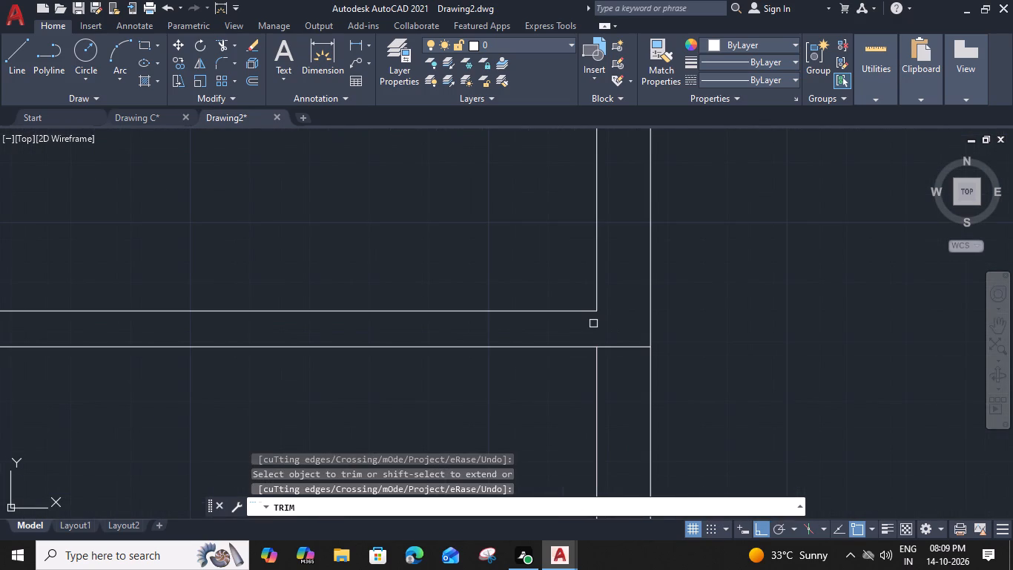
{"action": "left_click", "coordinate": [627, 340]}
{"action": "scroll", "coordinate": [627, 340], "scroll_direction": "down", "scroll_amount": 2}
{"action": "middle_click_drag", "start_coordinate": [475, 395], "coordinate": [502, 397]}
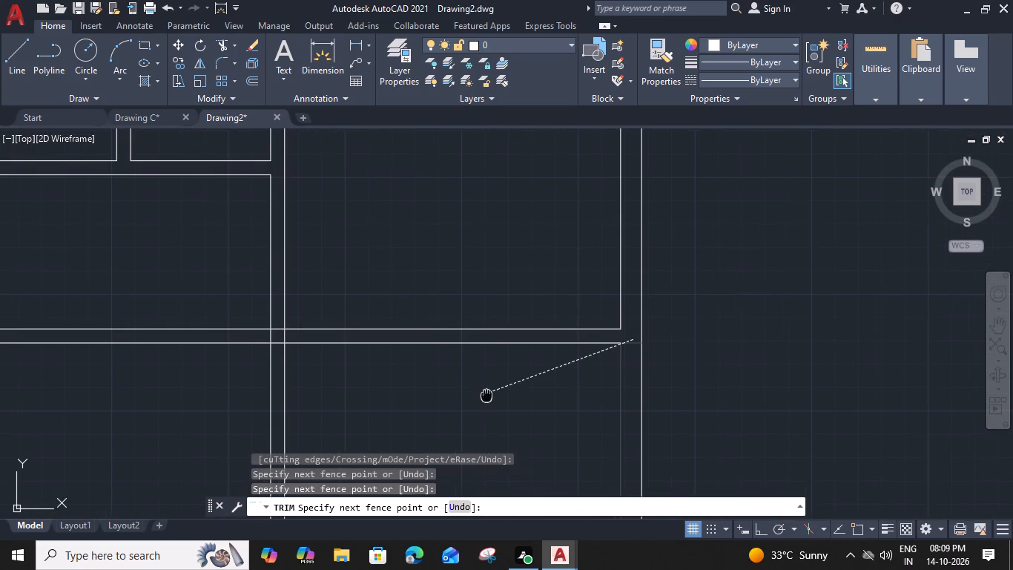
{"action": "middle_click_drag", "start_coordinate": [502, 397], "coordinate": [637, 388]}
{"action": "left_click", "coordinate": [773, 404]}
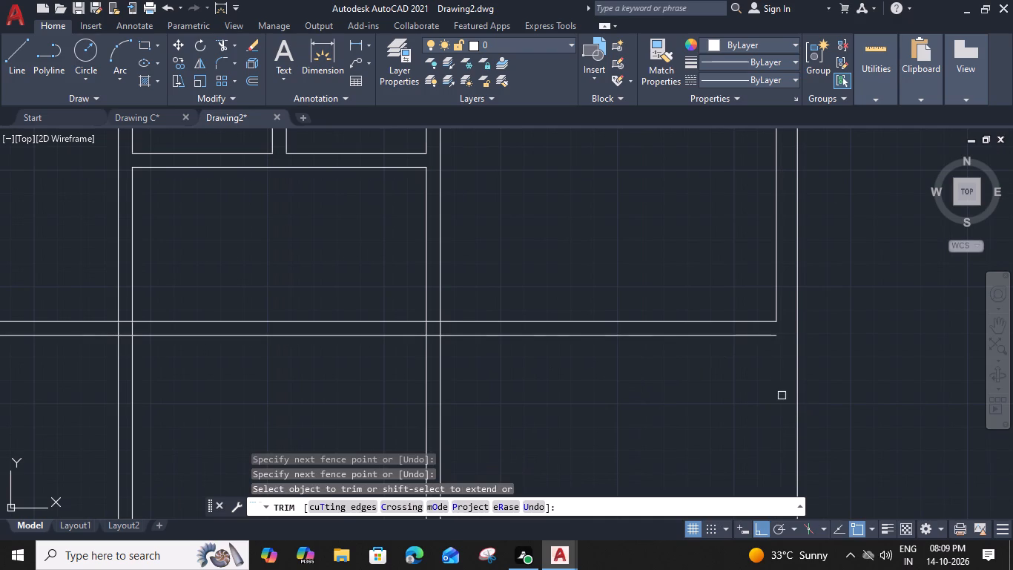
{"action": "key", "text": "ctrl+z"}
Trim the long horizontal partition's lower line between the right outer wall's two faces.
{"action": "left_click", "coordinate": [611, 350]}
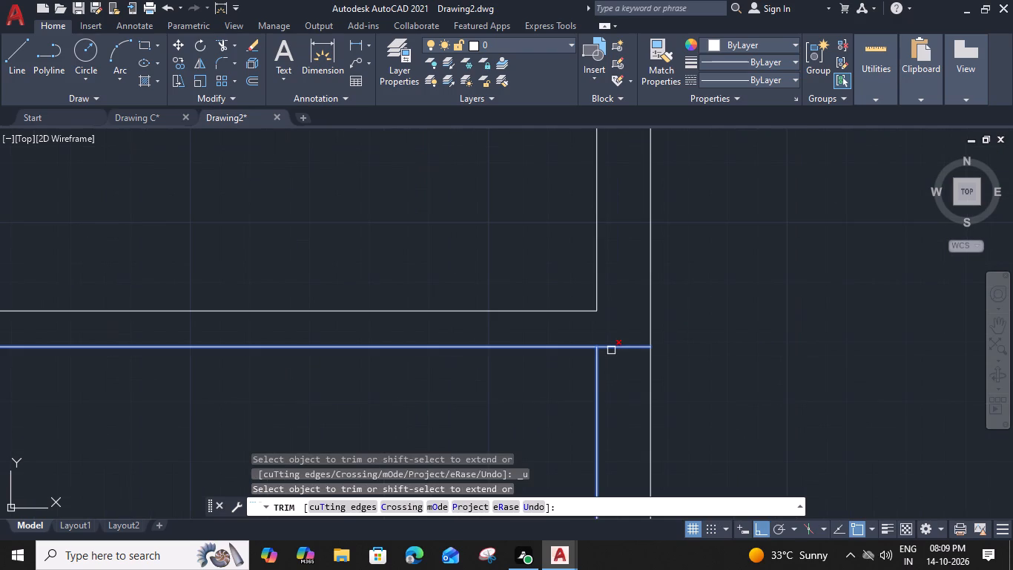
{"action": "scroll", "coordinate": [611, 345], "scroll_direction": "down", "scroll_amount": 2}
{"action": "middle_click_drag", "start_coordinate": [429, 418], "coordinate": [628, 367]}
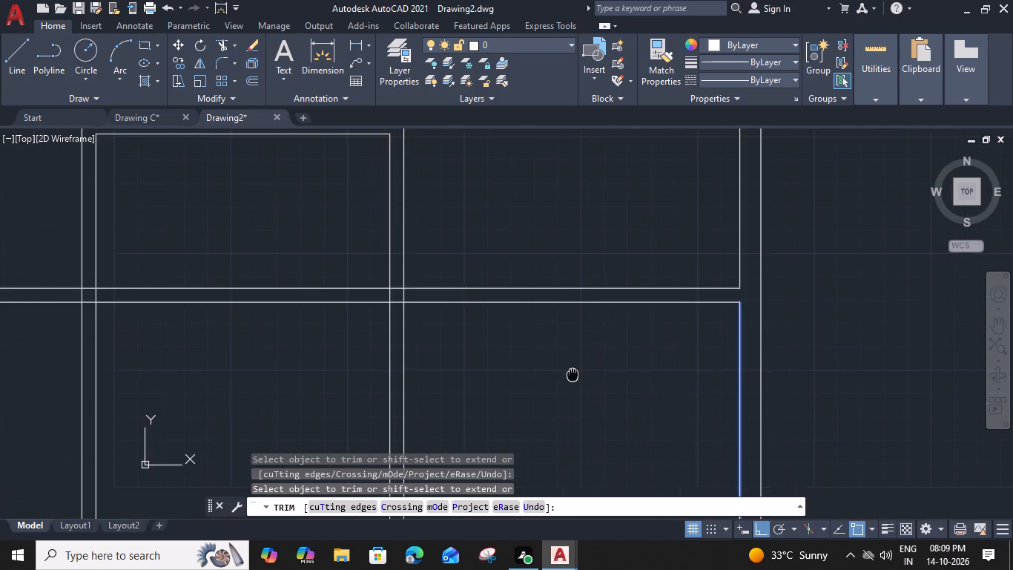
{"action": "scroll", "coordinate": [625, 364], "scroll_direction": "down", "scroll_amount": 1}
{"action": "key", "text": "Escape"}
Trim the long horizontal partition's two lines inside the first vertical partition, and that partition's left line across the horizontal partition's thickness.
{"action": "middle_click_drag", "start_coordinate": [592, 379], "coordinate": [615, 329]}
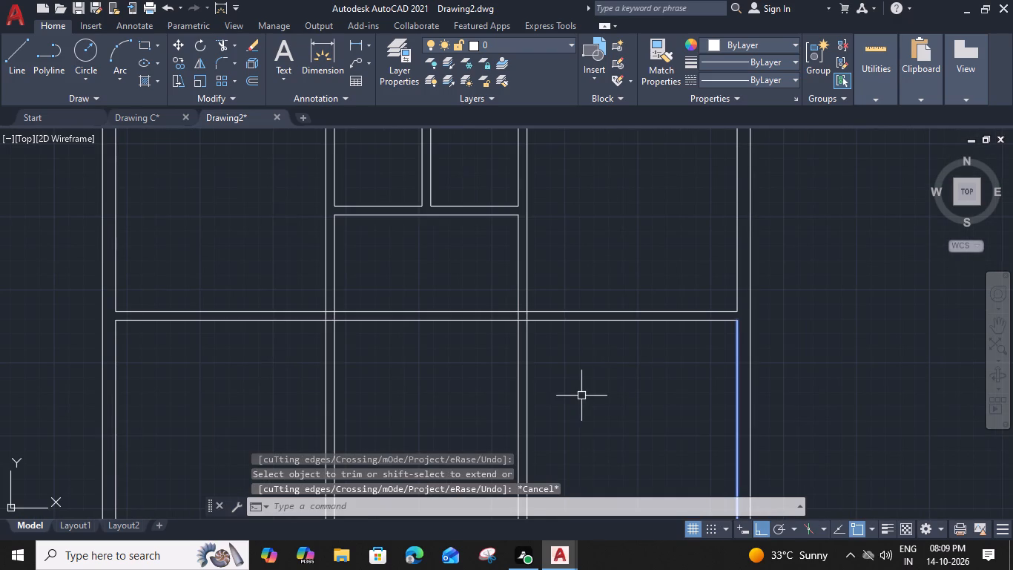
{"action": "middle_click_drag", "start_coordinate": [615, 329], "coordinate": [625, 279]}
{"action": "middle_click_drag", "start_coordinate": [520, 263], "coordinate": [546, 342]}
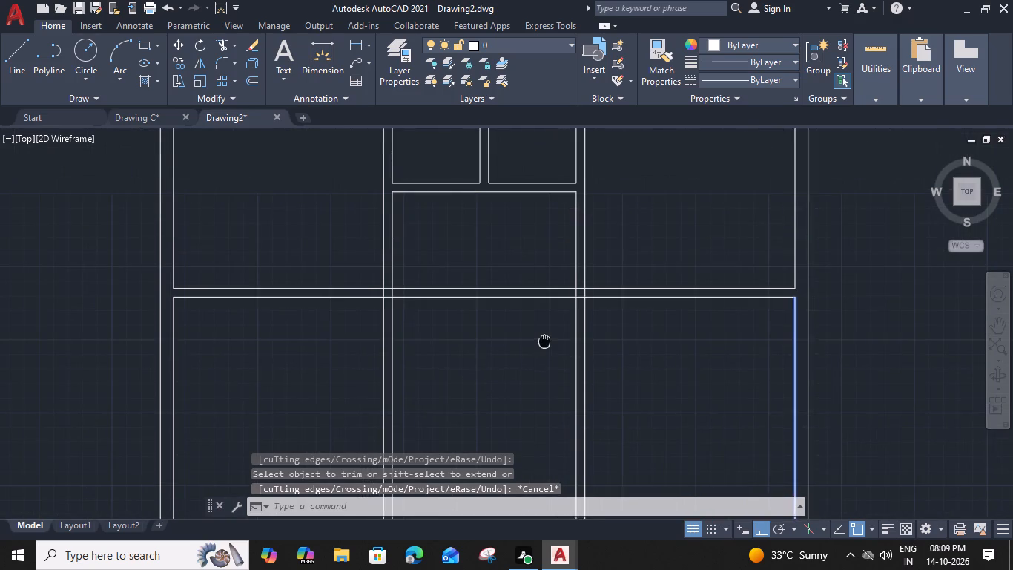
{"action": "middle_click_drag", "start_coordinate": [546, 342], "coordinate": [552, 348]}
{"action": "middle_click_drag", "start_coordinate": [543, 301], "coordinate": [546, 286]}
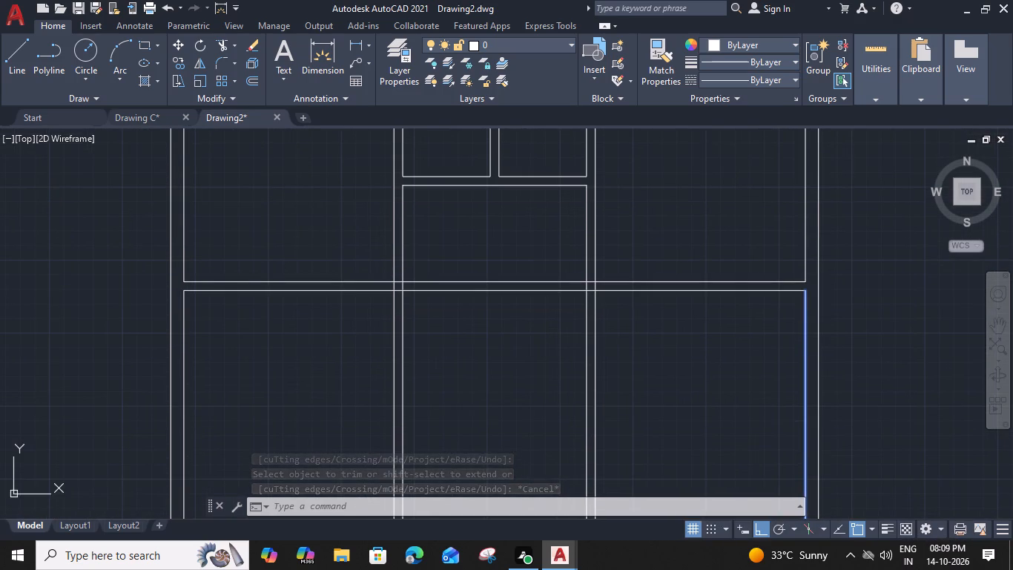
{"action": "middle_click_drag", "start_coordinate": [513, 360], "coordinate": [541, 280]}
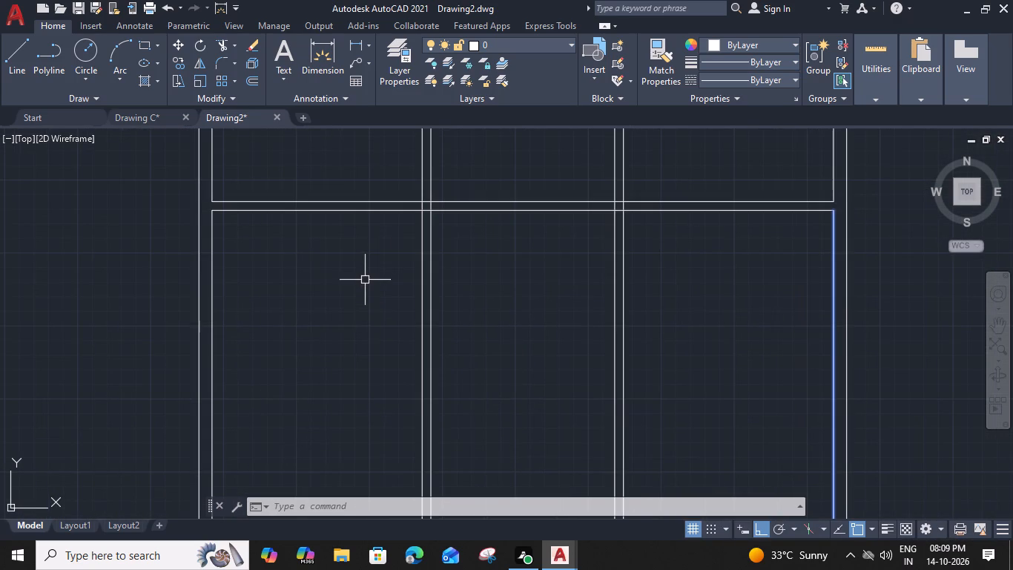
{"action": "type", "text": "TR"}
{"action": "key", "text": "space"}
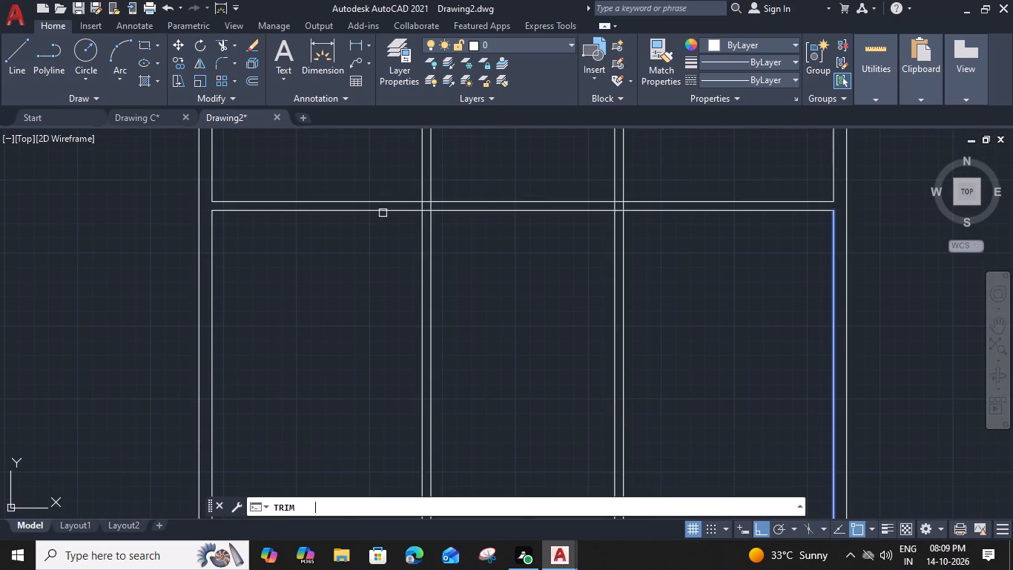
{"action": "scroll", "coordinate": [438, 207], "scroll_direction": "up", "scroll_amount": 3}
{"action": "left_click", "coordinate": [375, 199]}
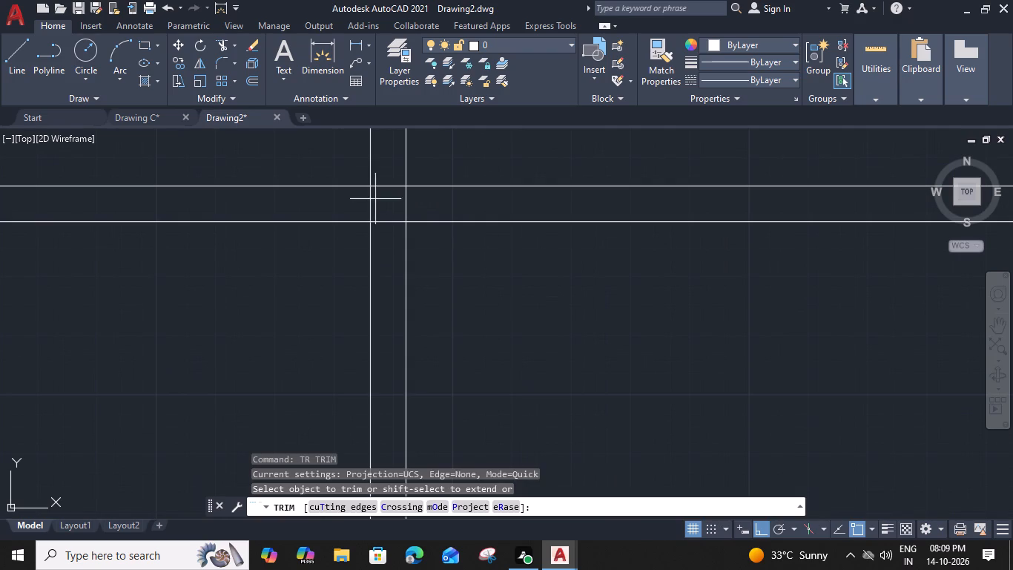
{"action": "left_click", "coordinate": [368, 200]}
{"action": "left_click", "coordinate": [385, 184]}
{"action": "left_click", "coordinate": [393, 223]}
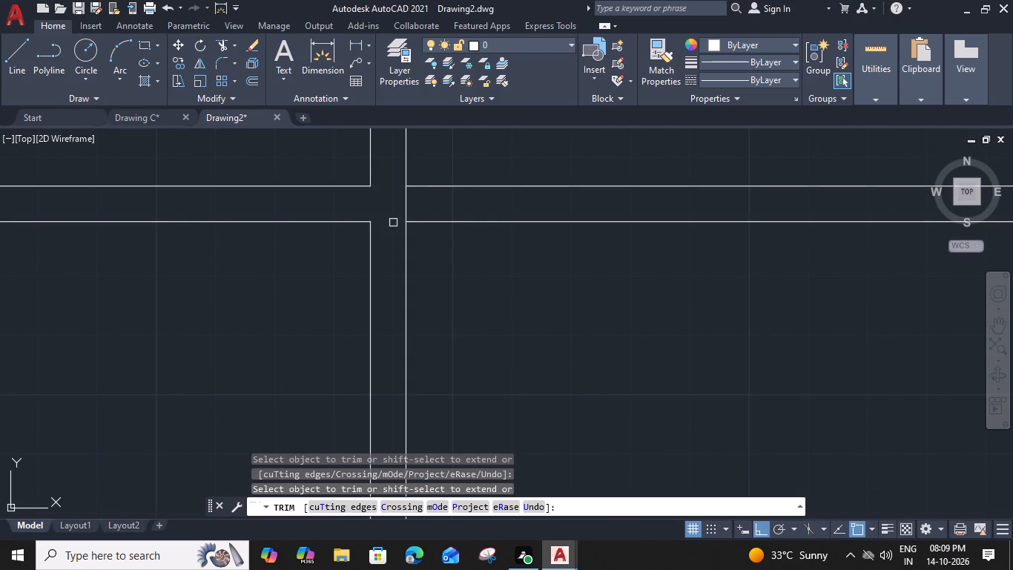
Trim the long horizontal partition's two lines inside the second vertical partition, and that partition's right line across the horizontal partition's thickness.
{"action": "scroll", "coordinate": [396, 209], "scroll_direction": "down", "scroll_amount": 1}
{"action": "middle_click_drag", "start_coordinate": [584, 212], "coordinate": [139, 247]}
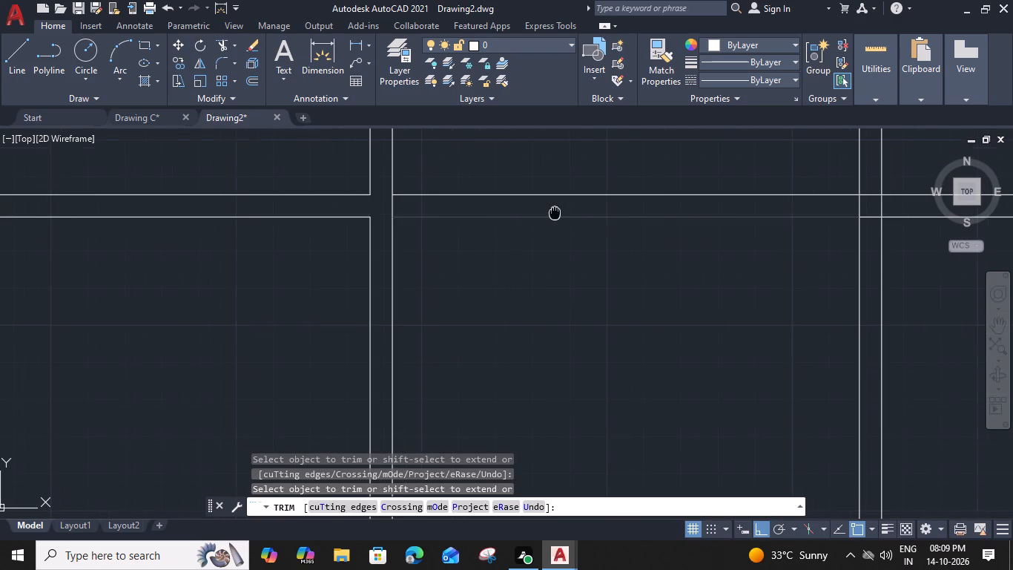
{"action": "middle_click_drag", "start_coordinate": [139, 247], "coordinate": [137, 248]}
{"action": "left_click", "coordinate": [436, 229]}
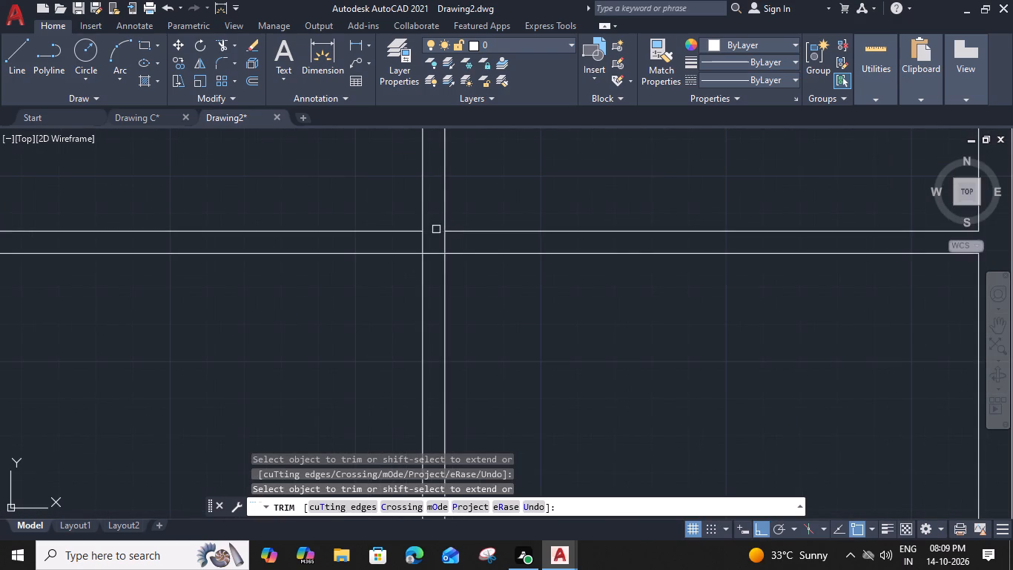
{"action": "left_click", "coordinate": [448, 240]}
{"action": "left_click", "coordinate": [432, 252]}
{"action": "key", "text": "Escape"}
Offset the long horizontal partition's lower line in the left bay 12' downward.
{"action": "scroll", "coordinate": [435, 252], "scroll_direction": "down", "scroll_amount": 3}
{"action": "middle_click_drag", "start_coordinate": [246, 315], "coordinate": [358, 255]}
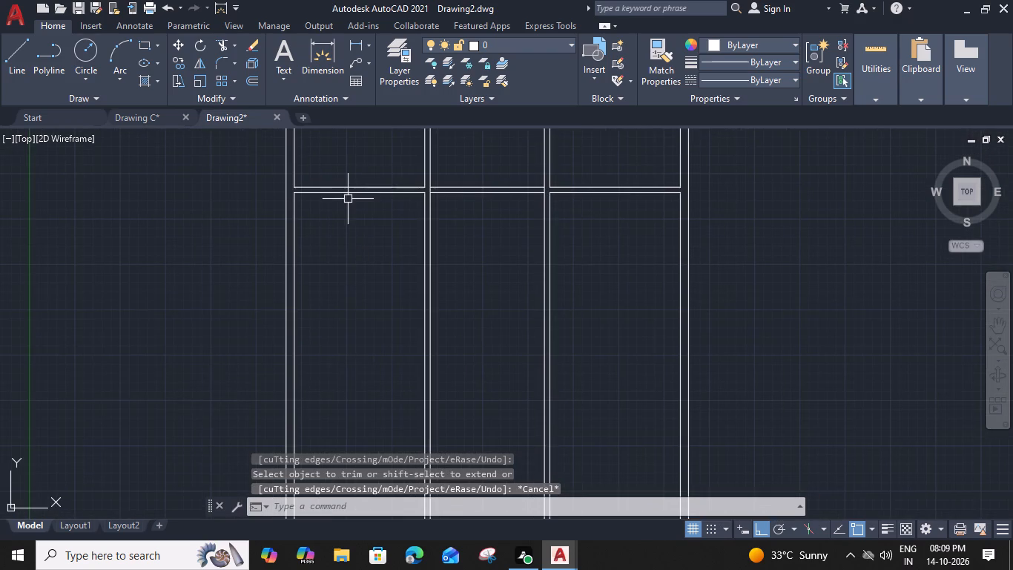
{"action": "left_click", "coordinate": [361, 192]}
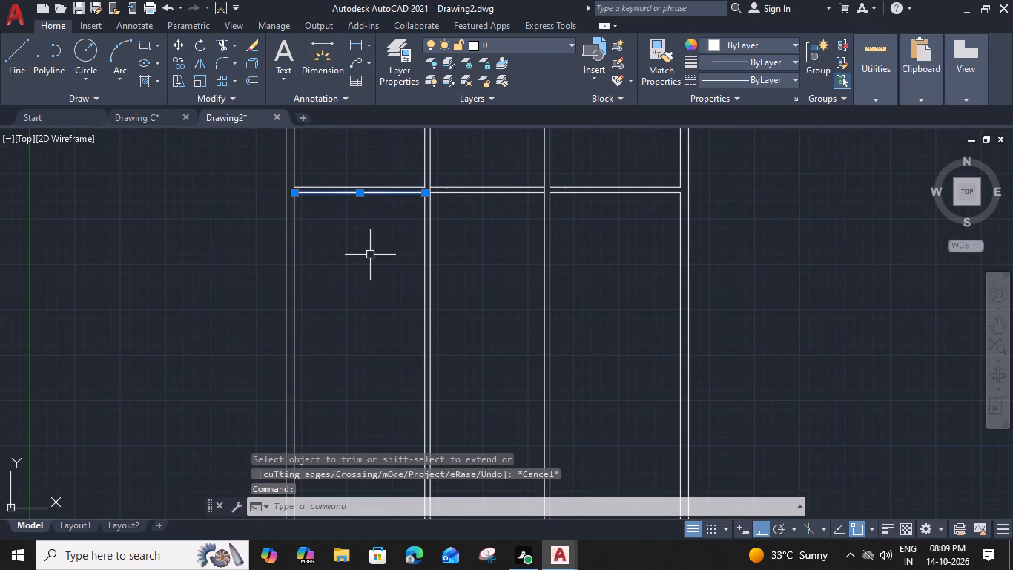
{"action": "type", "text": "O"}
{"action": "key", "text": "space"}
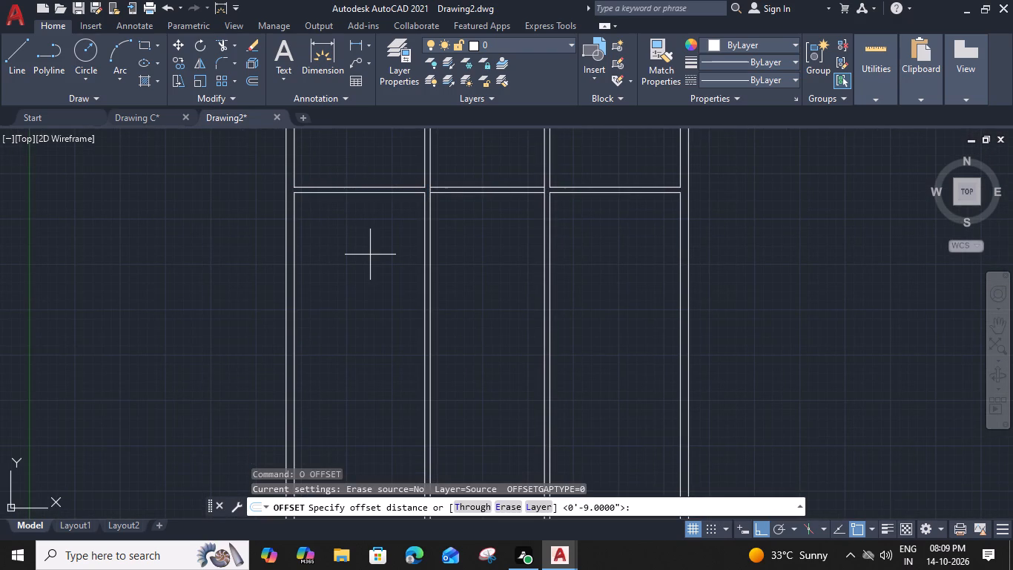
{"action": "type", "text": "12"}
{"action": "type", "text": "'"}
{"action": "key", "text": "space"}
{"action": "left_click", "coordinate": [375, 289]}
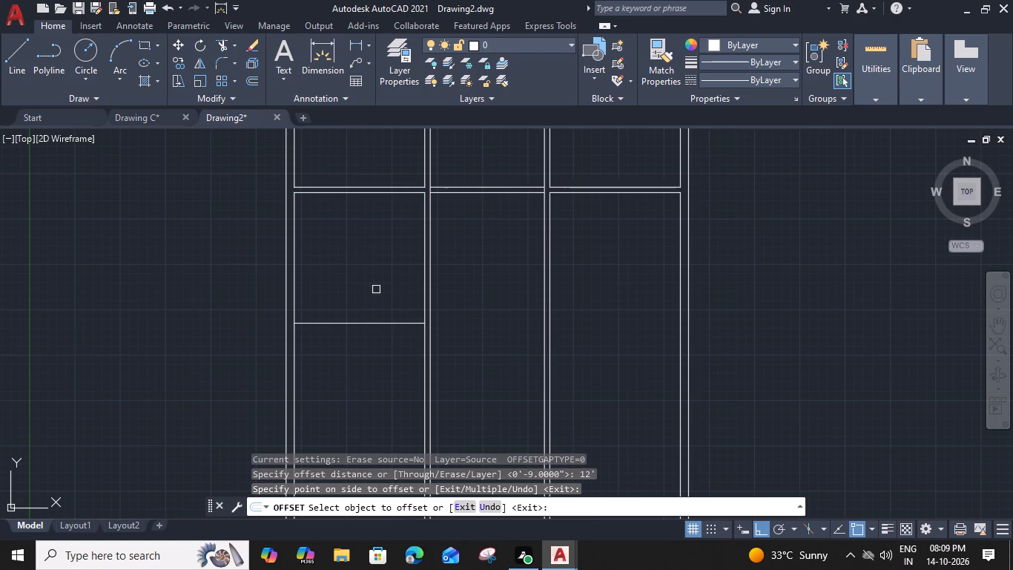
{"action": "key", "text": "Escape"}
Offset the left bay's new cross line 6" downward to give the partition its thickness.
{"action": "left_click", "coordinate": [379, 322]}
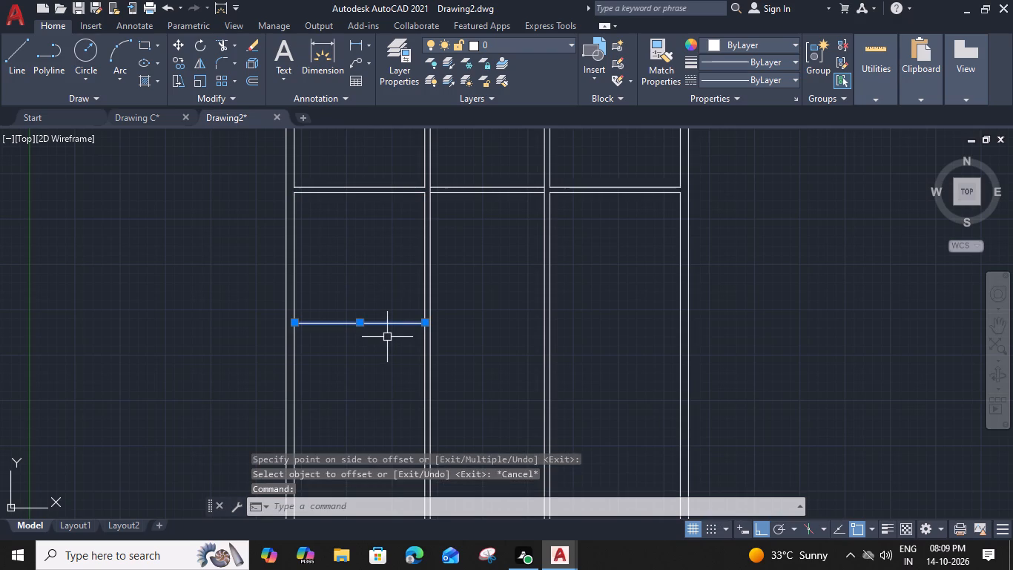
{"action": "key", "text": "o"}
{"action": "key", "text": "space"}
{"action": "key", "text": "6"}
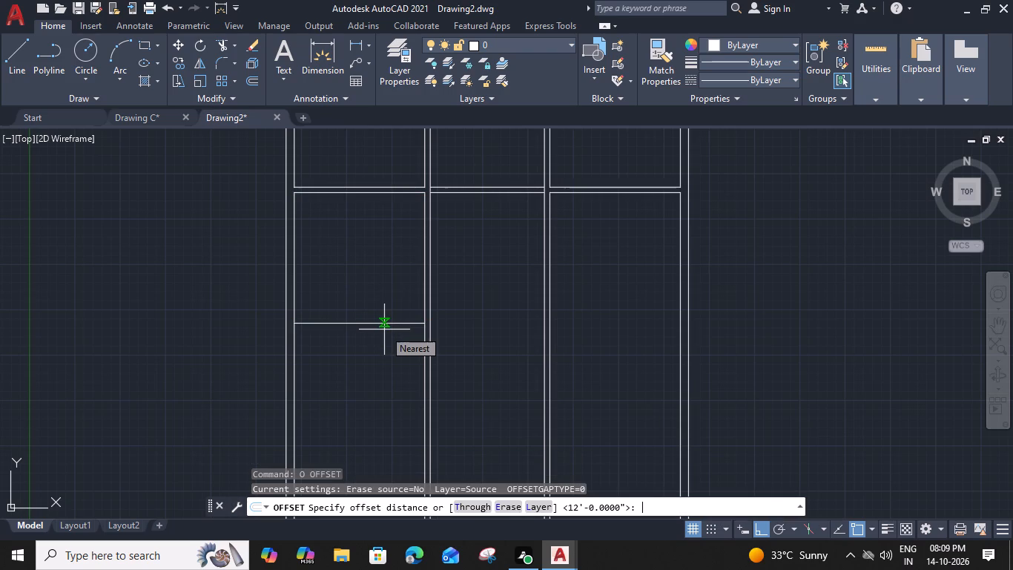
{"action": "key", "text": "shift+quotedbl"}
{"action": "key", "text": "Return"}
{"action": "left_click", "coordinate": [383, 365]}
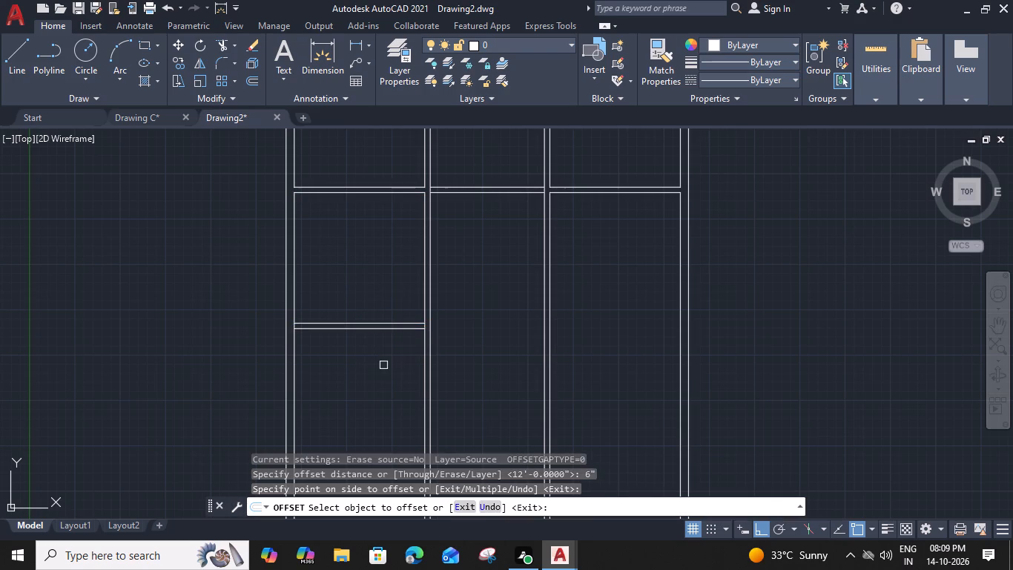
{"action": "key", "text": "Escape"}
Offset the long horizontal partition's lower line in the right bay 16' downward.
{"action": "middle_click_drag", "start_coordinate": [480, 316], "coordinate": [372, 304]}
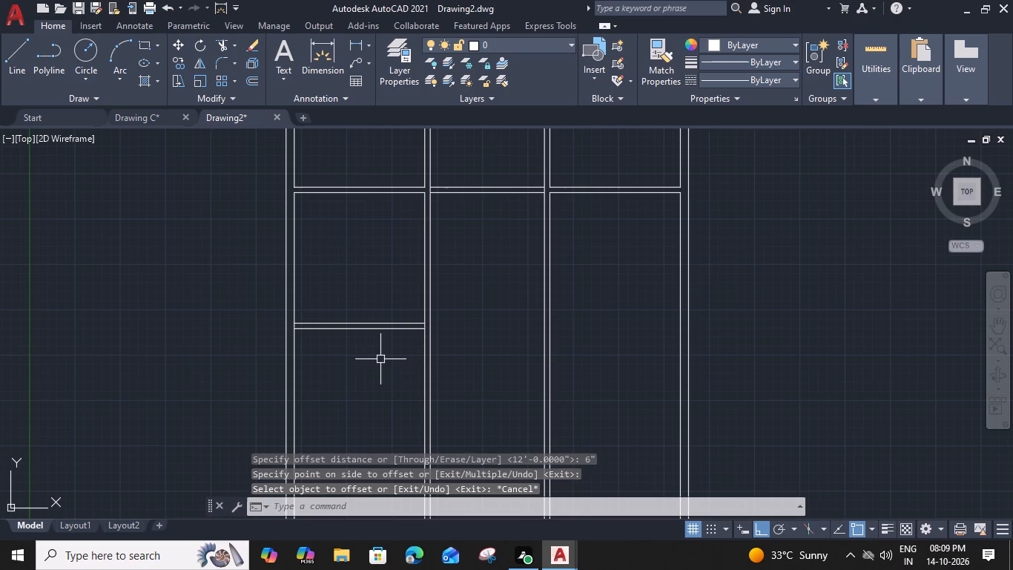
{"action": "left_click", "coordinate": [508, 180]}
{"action": "key", "text": "o"}
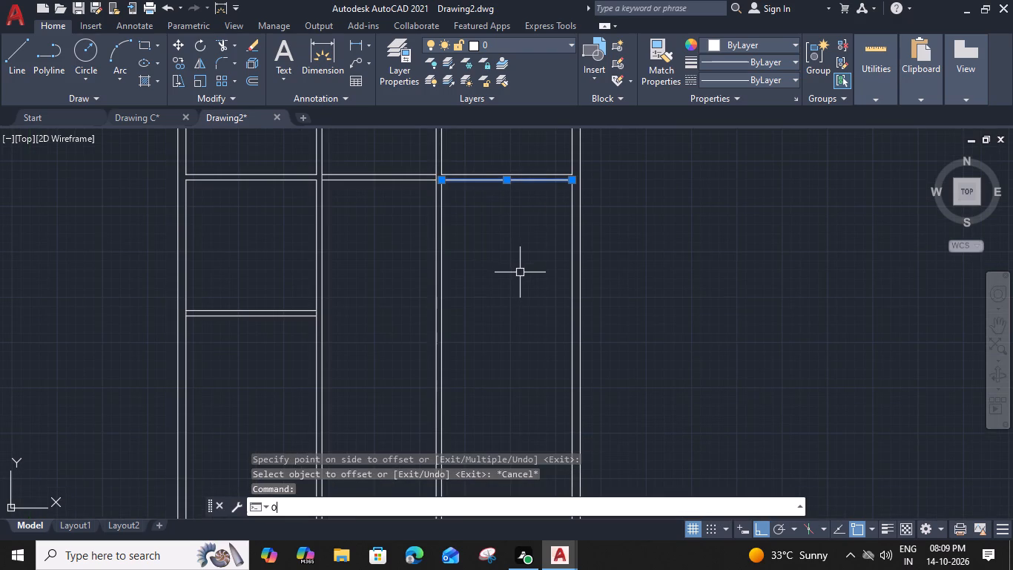
{"action": "key", "text": "space"}
{"action": "key", "text": "1"}
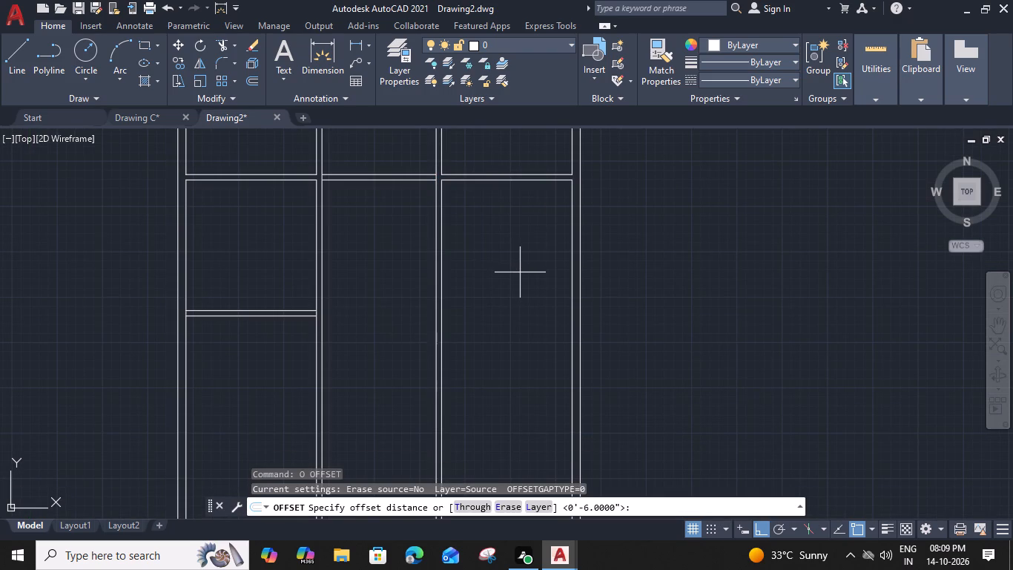
{"action": "type", "text": "6'"}
{"action": "key", "text": "space"}
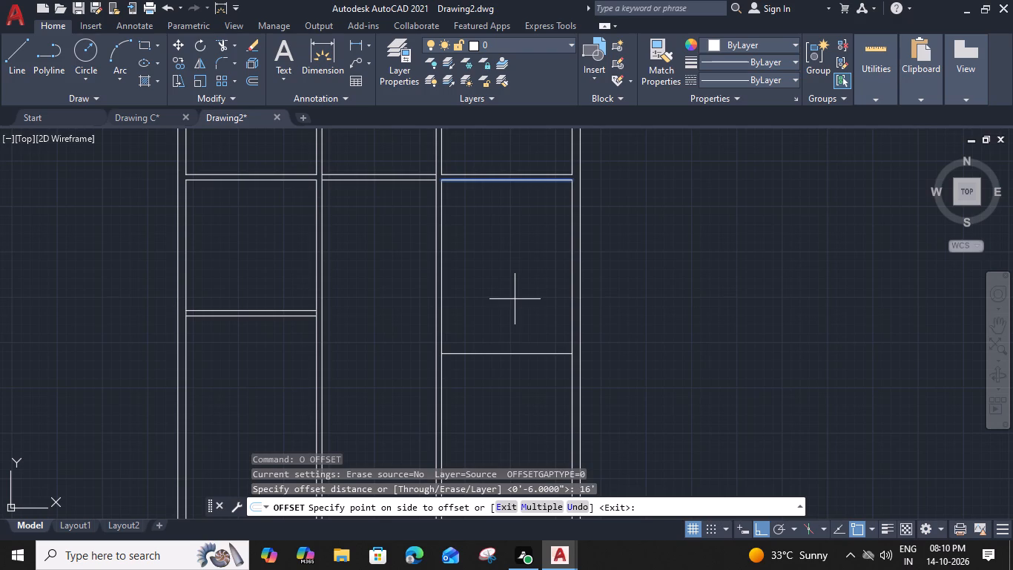
{"action": "left_click", "coordinate": [515, 299]}
{"action": "key", "text": "Escape"}
Extend the right bay's new cross line through to the second vertical partition's left line.
{"action": "middle_click_drag", "start_coordinate": [515, 300], "coordinate": [559, 267]}
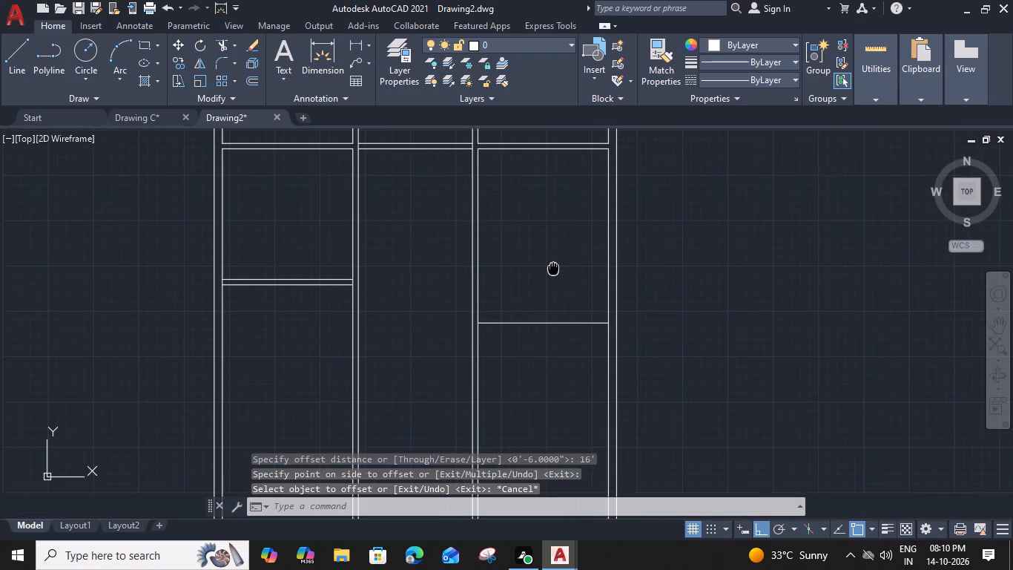
{"action": "middle_click_drag", "start_coordinate": [559, 267], "coordinate": [561, 266]}
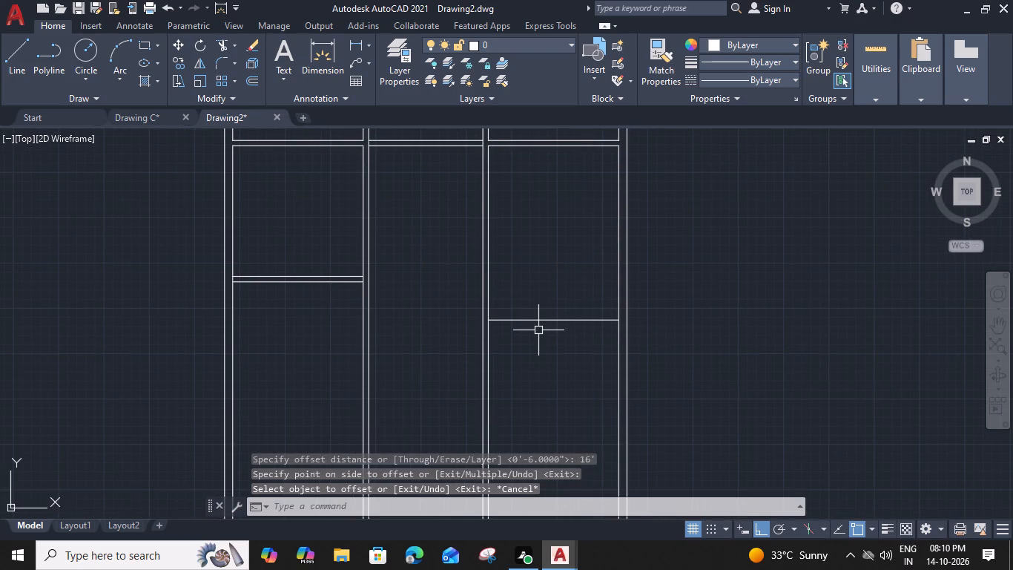
{"action": "key", "text": "e"}
{"action": "type", "text": "X"}
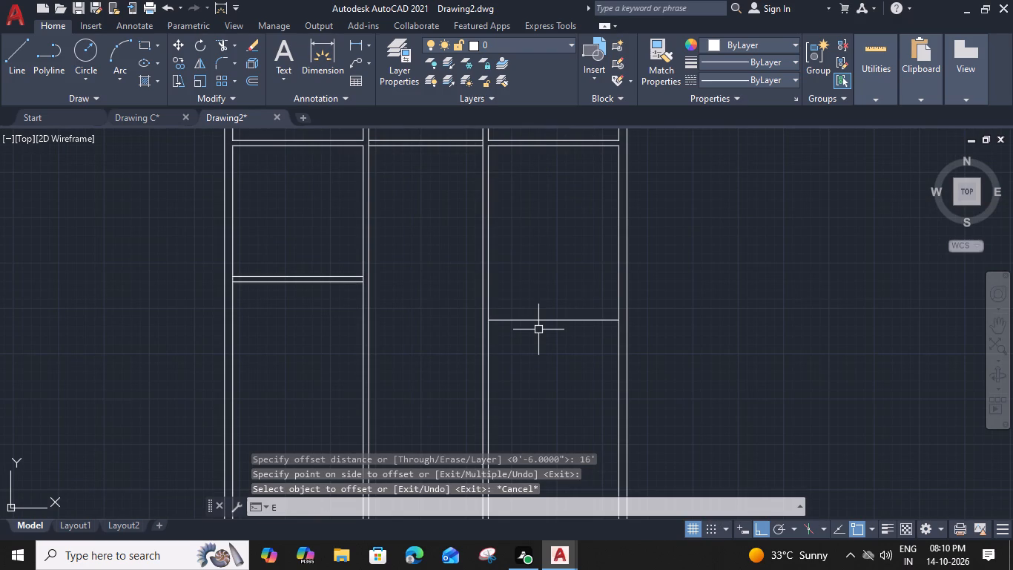
{"action": "key", "text": "space"}
{"action": "left_click", "coordinate": [545, 320]}
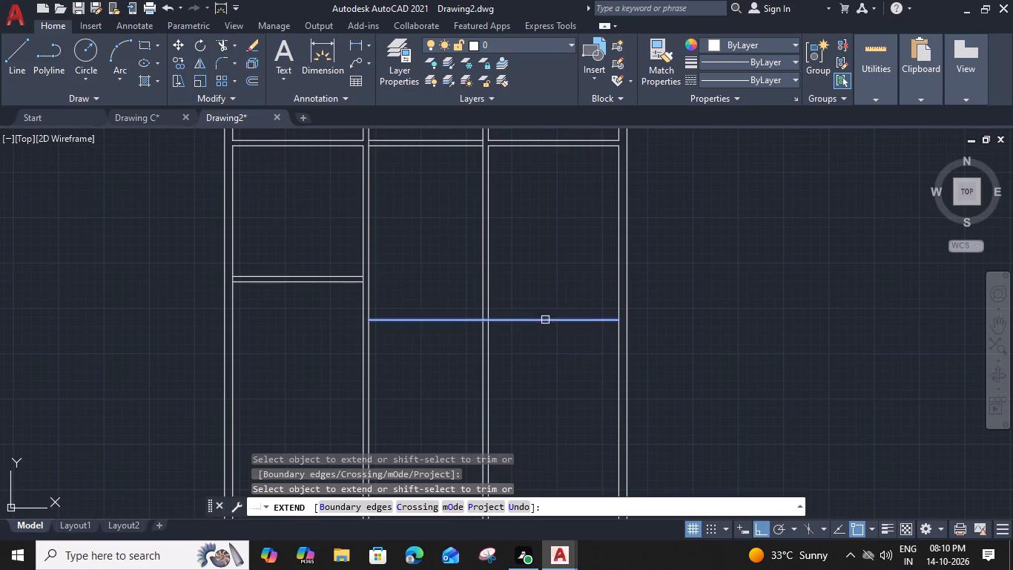
{"action": "key", "text": "Escape"}
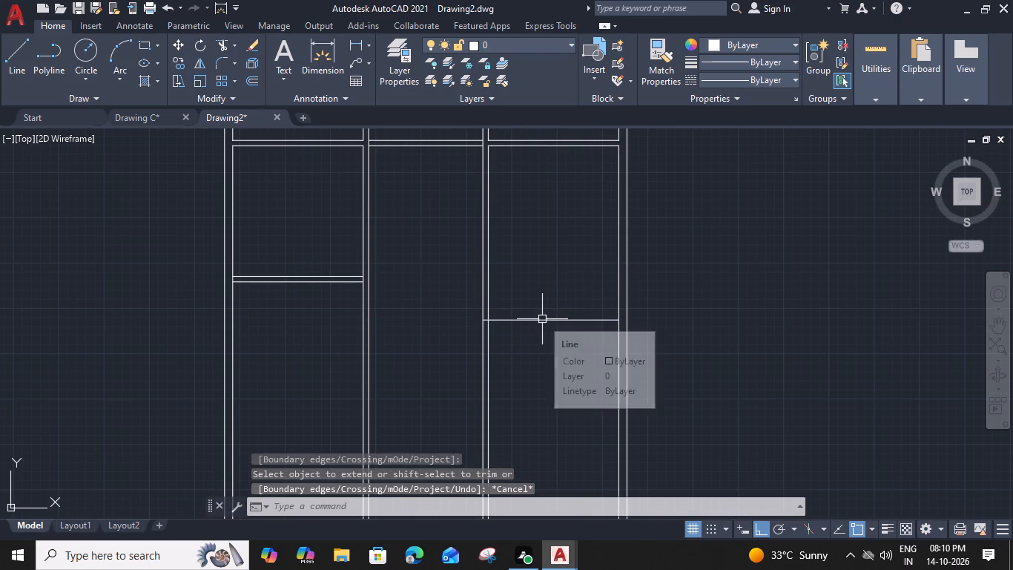
Offset the right bay's extended cross line 6" downward to form the partition's second line.
{"action": "left_click", "coordinate": [541, 319]}
{"action": "type", "text": "O"}
{"action": "key", "text": "space"}
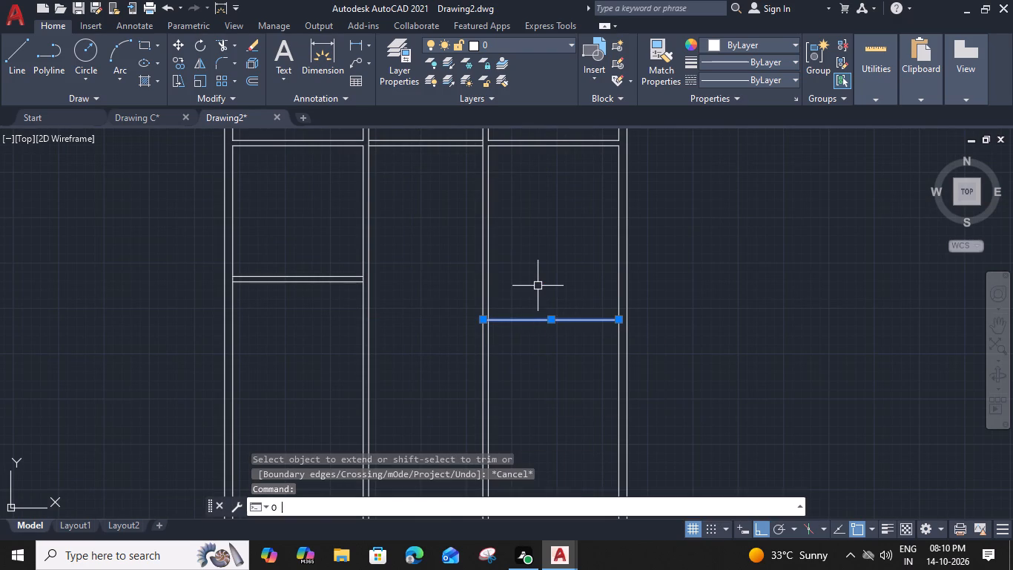
{"action": "type", "text": "6\""}
{"action": "key", "text": "Return"}
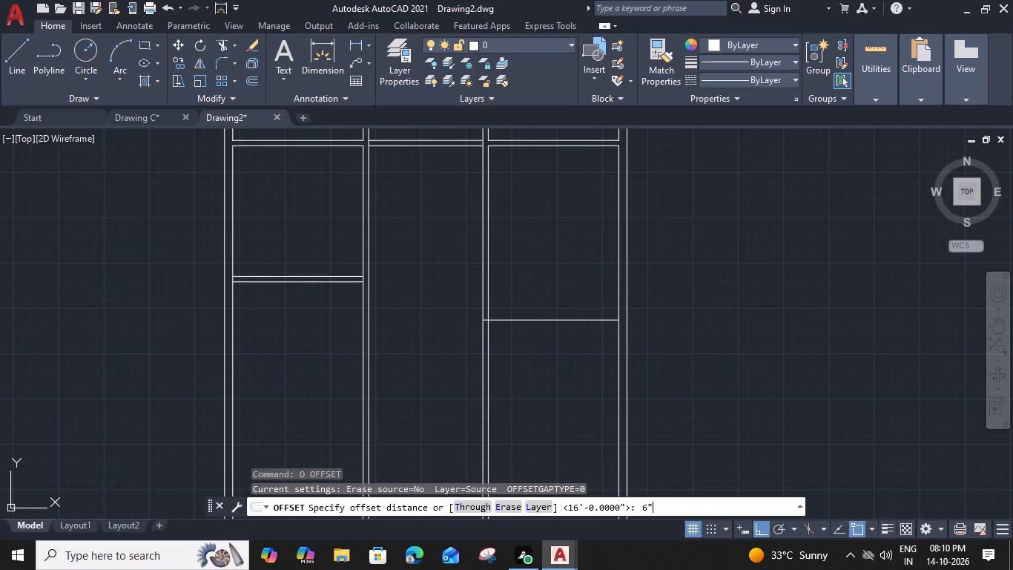
{"action": "left_click", "coordinate": [539, 393]}
{"action": "key", "text": "Escape"}
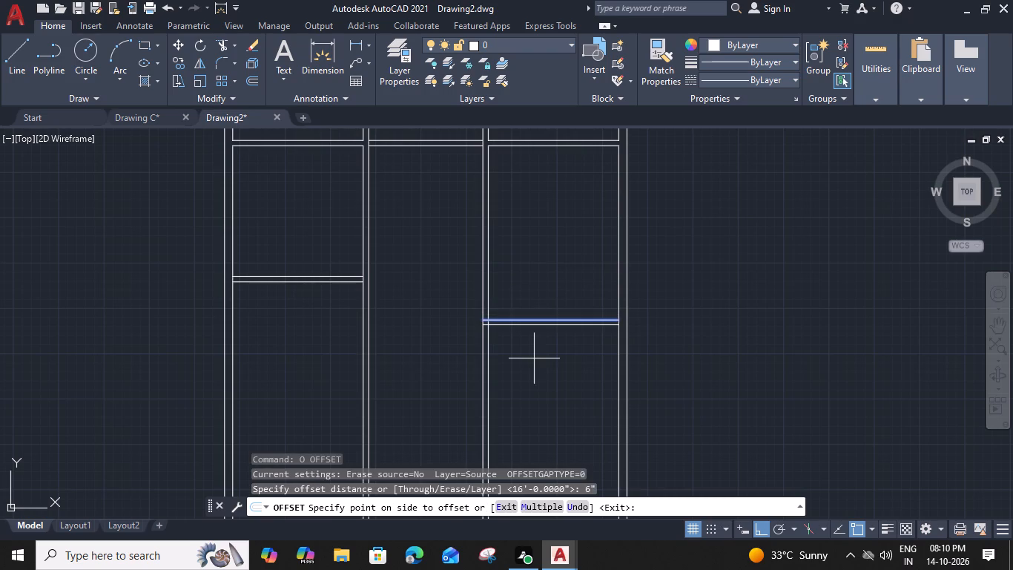
Extend both lines of the left bay's lower cross partition through the middle bay to the second vertical partition's right line.
{"action": "middle_click_drag", "start_coordinate": [400, 316], "coordinate": [460, 322]}
{"action": "type", "text": "EX"}
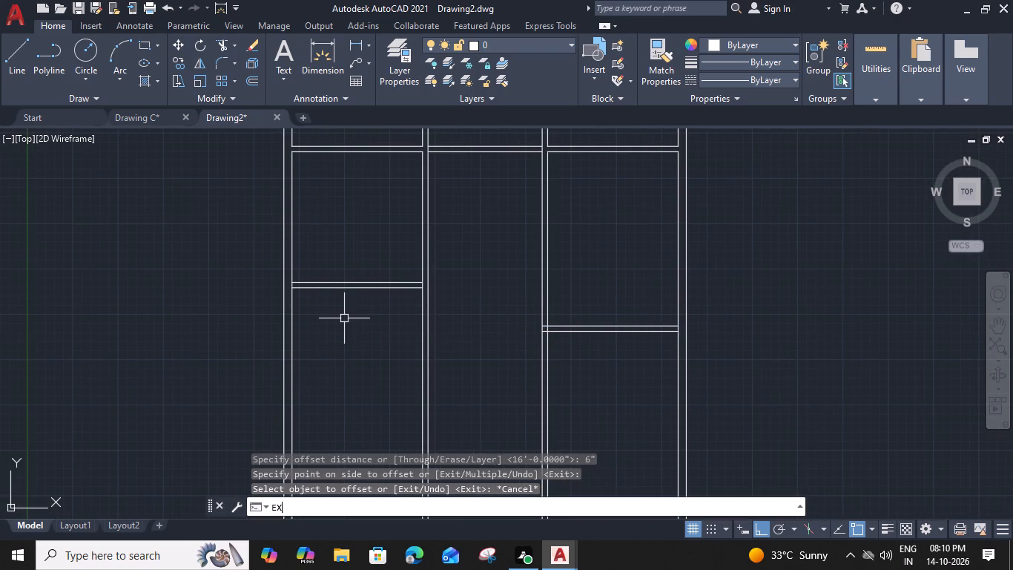
{"action": "key", "text": "space"}
{"action": "left_click", "coordinate": [405, 263]}
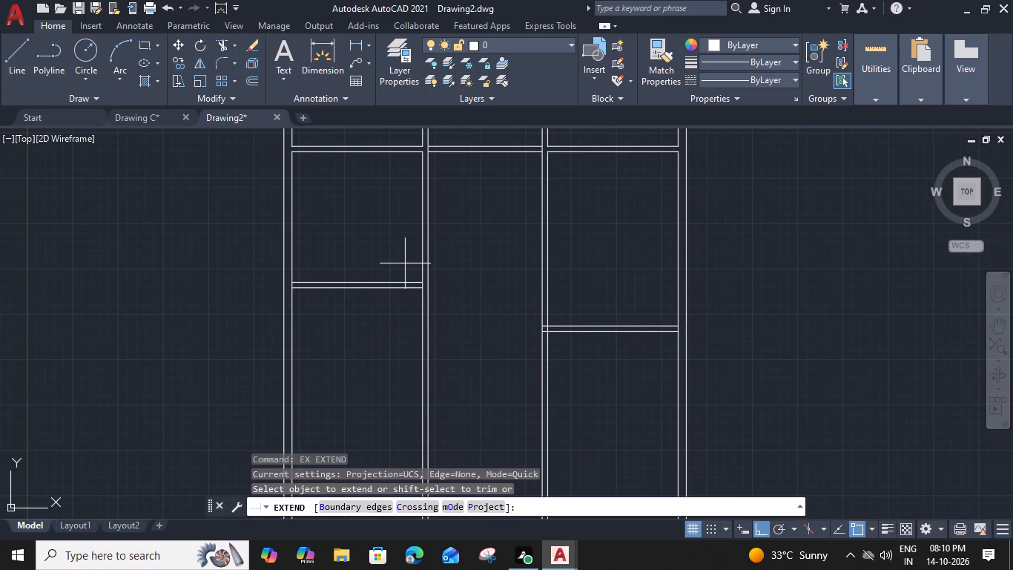
{"action": "left_click", "coordinate": [396, 323]}
{"action": "left_click", "coordinate": [413, 269]}
{"action": "left_click", "coordinate": [400, 344]}
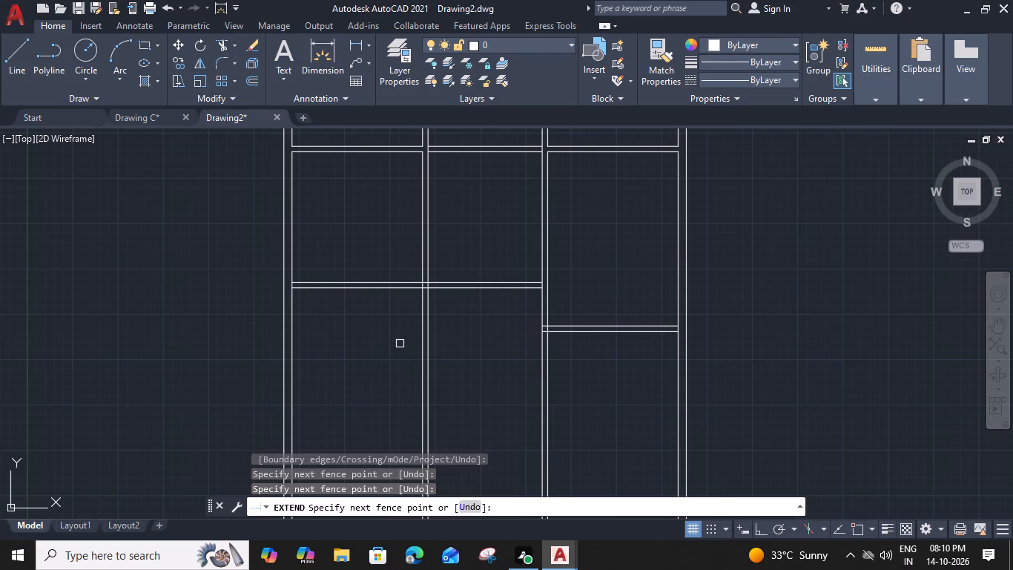
{"action": "left_click", "coordinate": [498, 267]}
{"action": "left_click", "coordinate": [476, 337]}
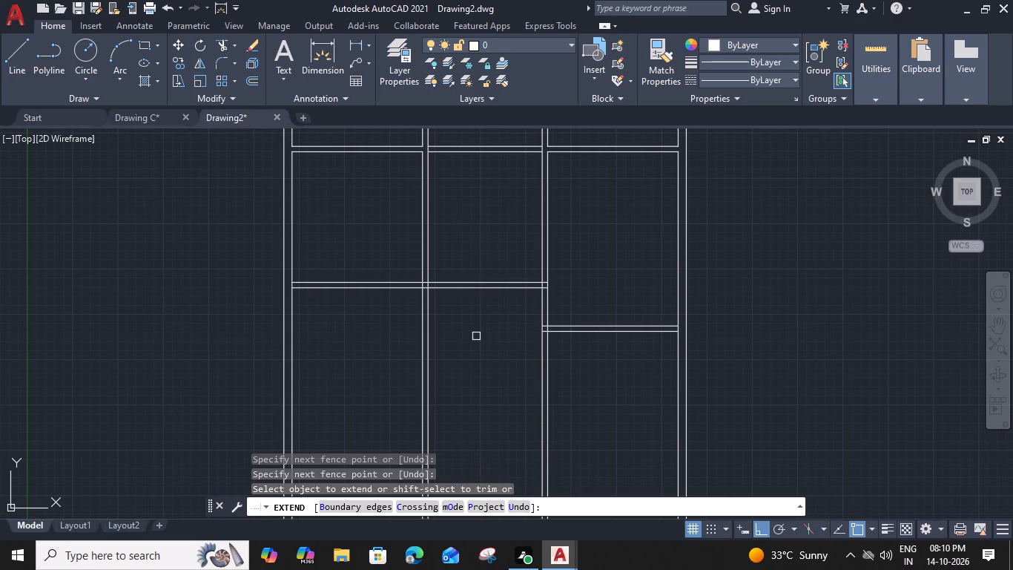
{"action": "key", "text": "Escape"}
Trim the overlapping lines where the extended cross partition meets the vertical partitions.
{"action": "type", "text": "TR"}
{"action": "key", "text": "space"}
{"action": "scroll", "coordinate": [298, 261], "scroll_direction": "up", "scroll_amount": 2}
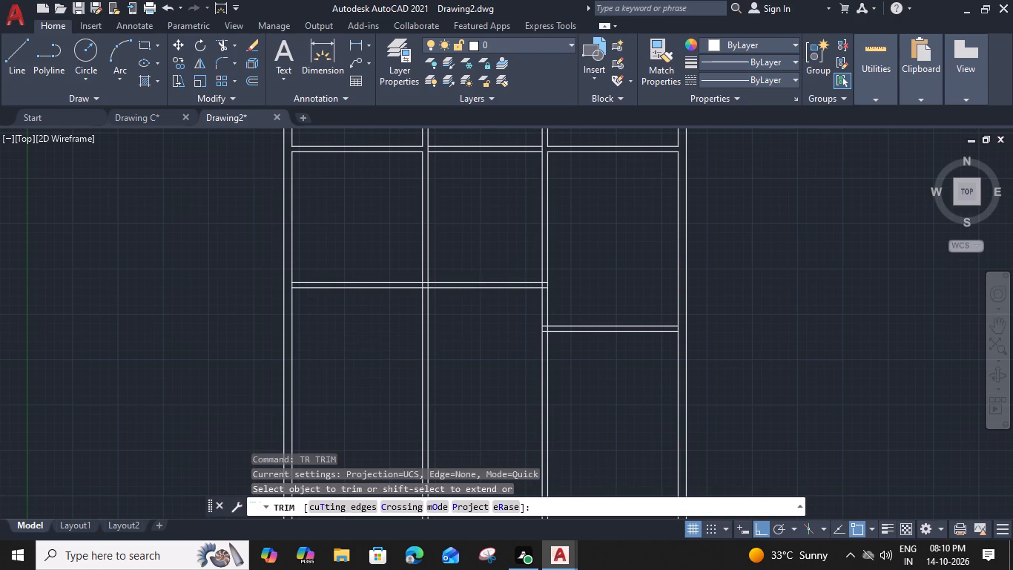
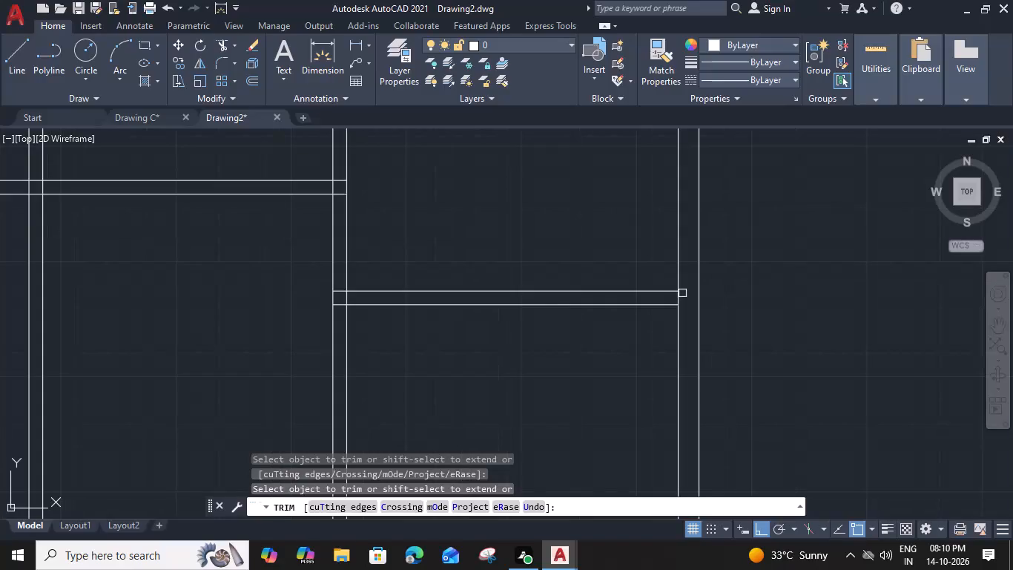
Trim the overlapping wall-line pieces where the right-hand room's horizontal wall meets the vertical walls at both ends.
{"action": "left_click", "coordinate": [679, 298]}
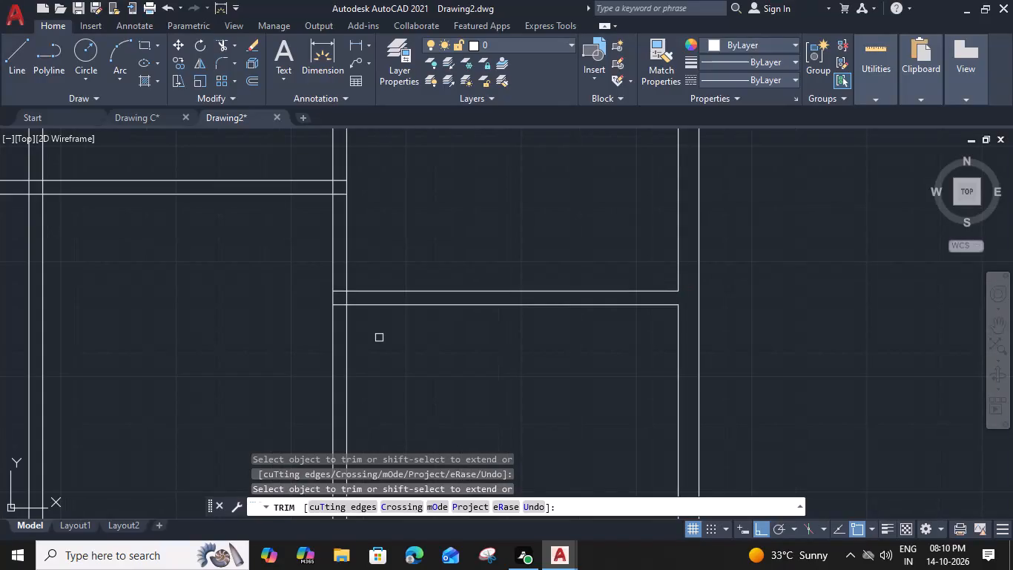
{"action": "scroll", "coordinate": [349, 301], "scroll_direction": "up", "scroll_amount": 2}
{"action": "left_click", "coordinate": [345, 295]}
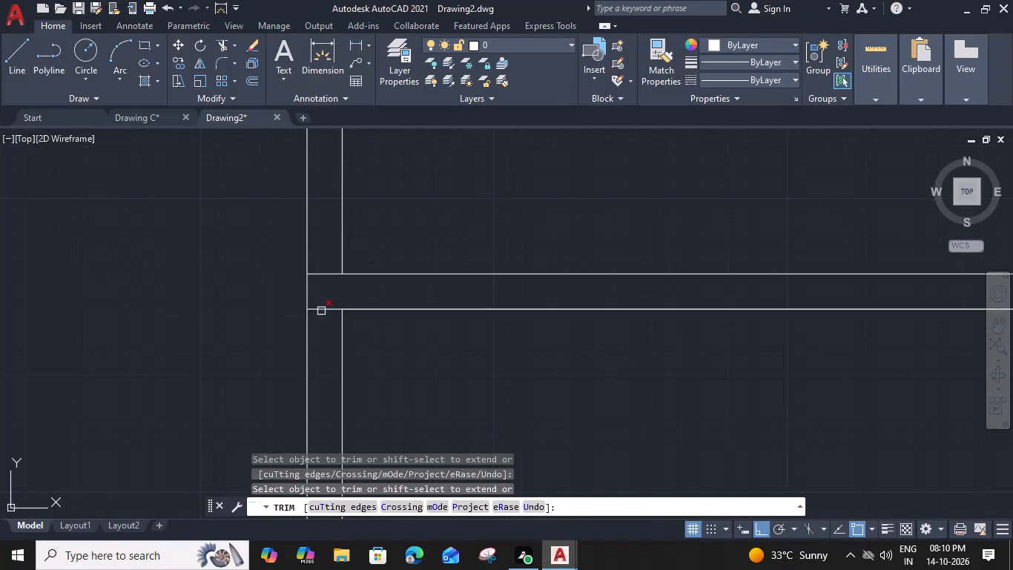
{"action": "left_click", "coordinate": [321, 312]}
{"action": "scroll", "coordinate": [321, 312], "scroll_direction": "down", "scroll_amount": 3}
{"action": "key", "text": "Escape"}
Trim all four line pieces inside the crossing of the long horizontal wall and the vertical wall between the left and middle rooms.
{"action": "middle_click_drag", "start_coordinate": [366, 370], "coordinate": [480, 335]}
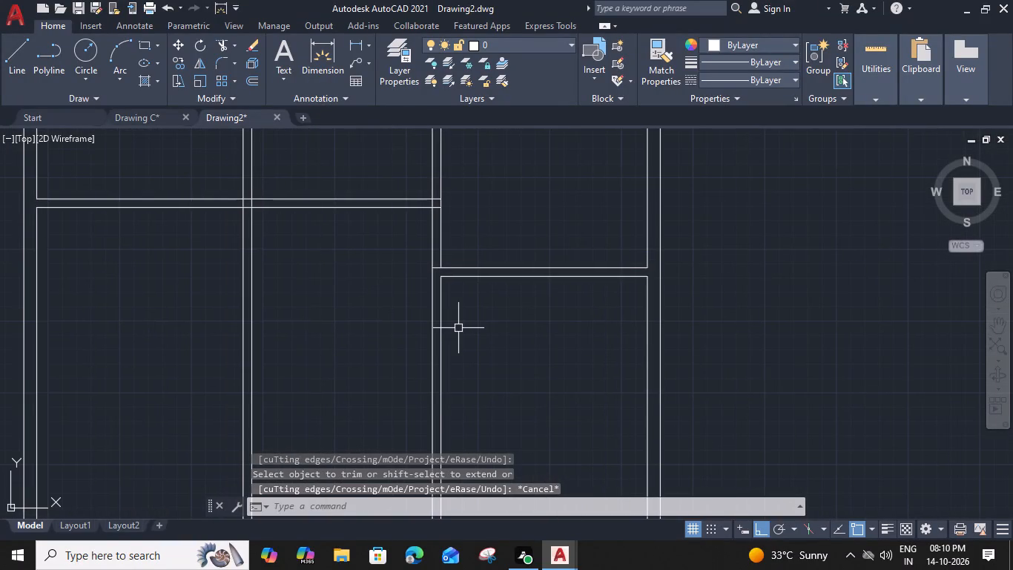
{"action": "middle_click_drag", "start_coordinate": [393, 304], "coordinate": [506, 295]}
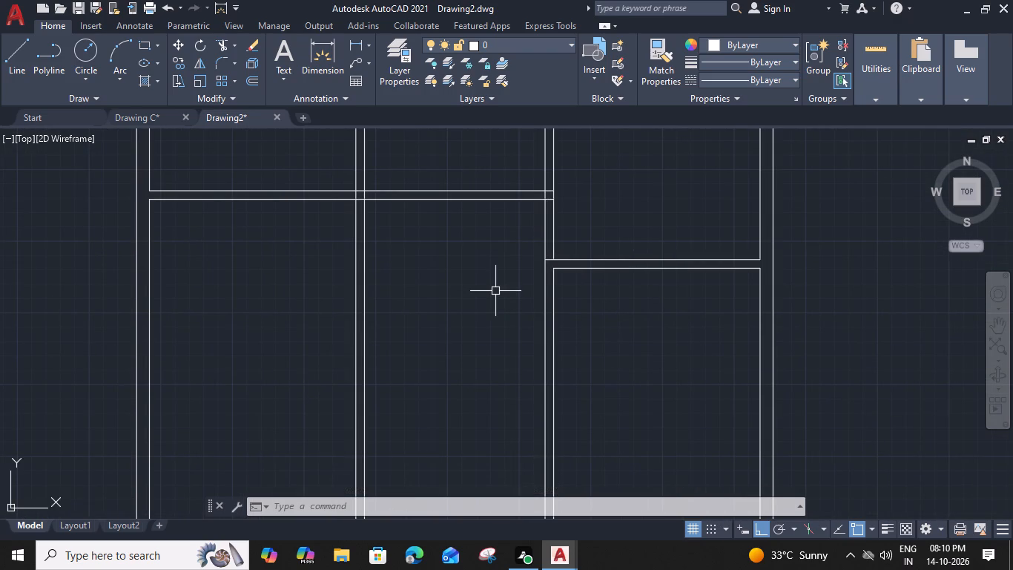
{"action": "middle_click_drag", "start_coordinate": [409, 254], "coordinate": [455, 255]}
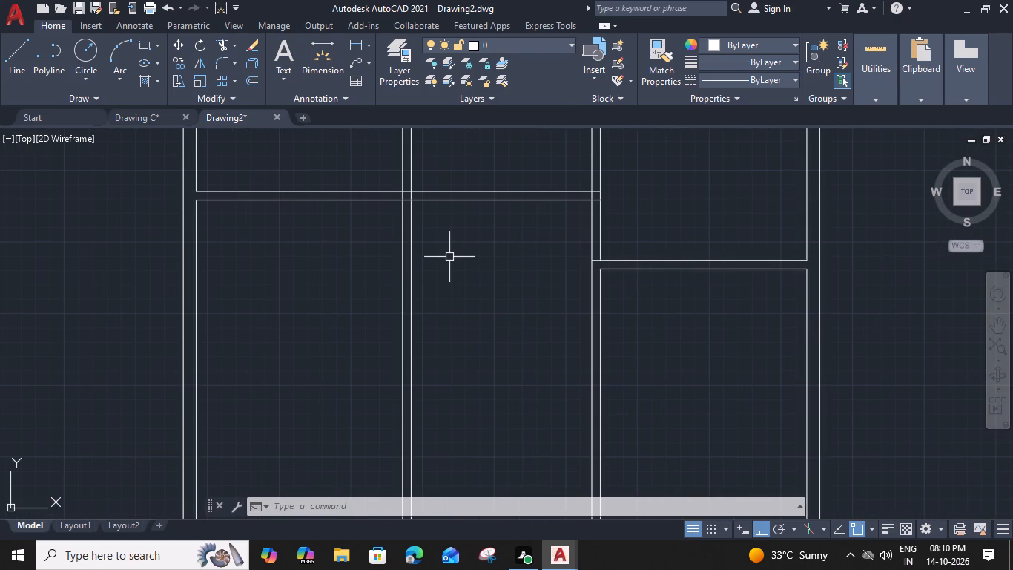
{"action": "key", "text": "t"}
{"action": "key", "text": "r"}
{"action": "key", "text": "space"}
{"action": "scroll", "coordinate": [402, 194], "scroll_direction": "up", "scroll_amount": 3}
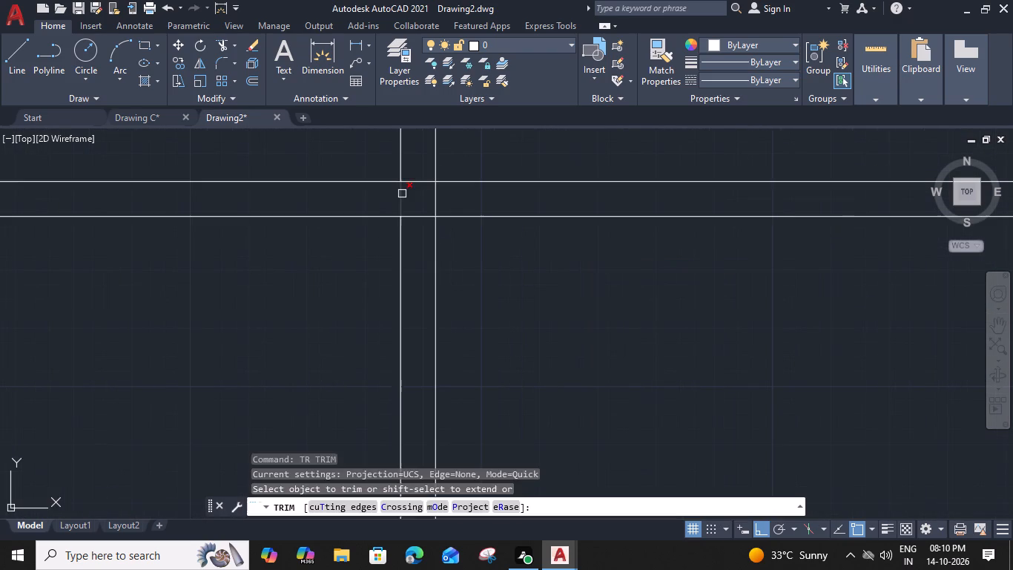
{"action": "left_click", "coordinate": [402, 194]}
{"action": "left_click", "coordinate": [438, 197]}
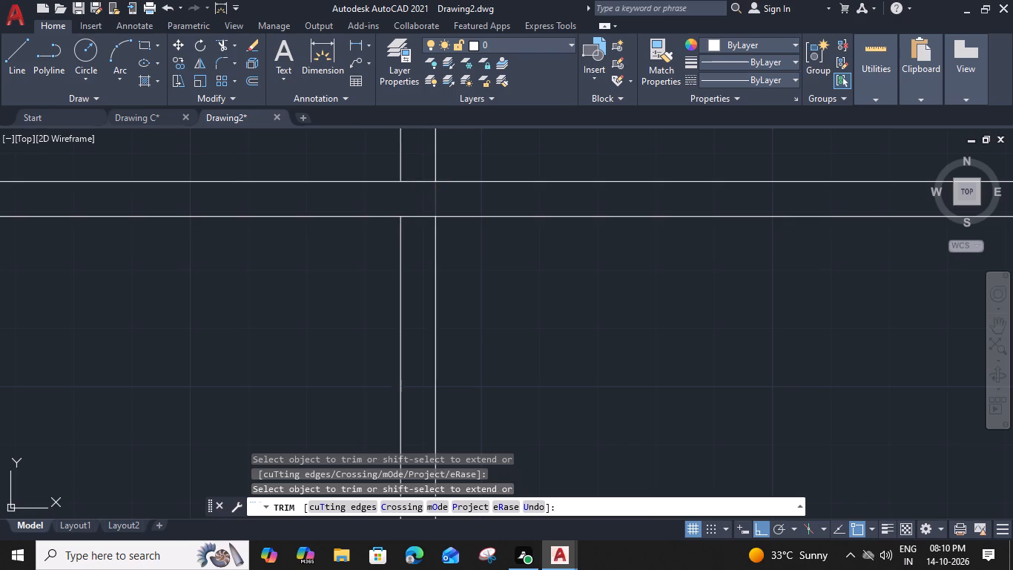
{"action": "left_click", "coordinate": [415, 219]}
{"action": "left_click", "coordinate": [420, 182]}
{"action": "scroll", "coordinate": [420, 183], "scroll_direction": "down", "scroll_amount": 3}
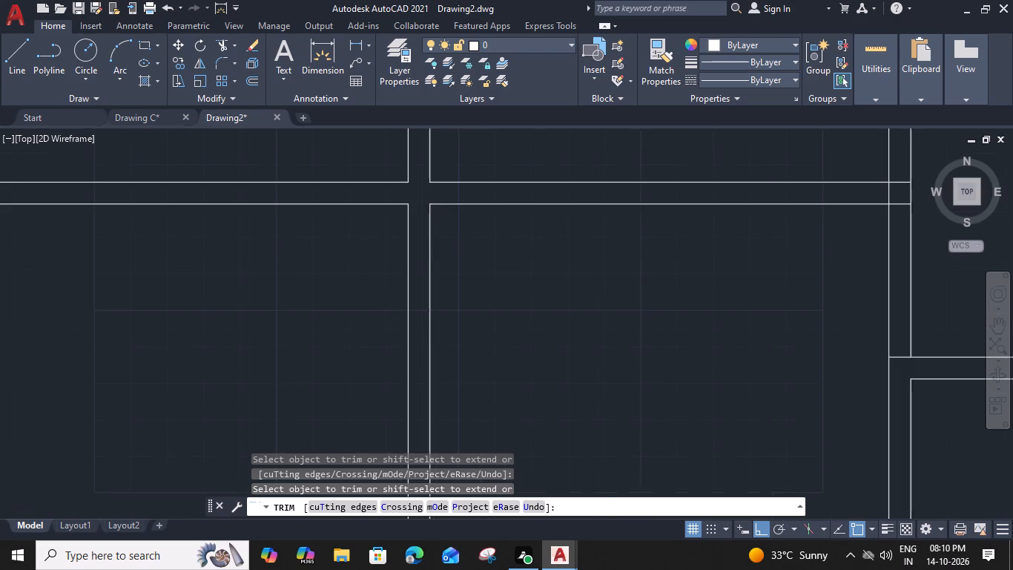
{"action": "key", "text": "Escape"}
Offset the left line of that vertical wall, below the crossing, 14' to the left.
{"action": "left_click", "coordinate": [415, 262]}
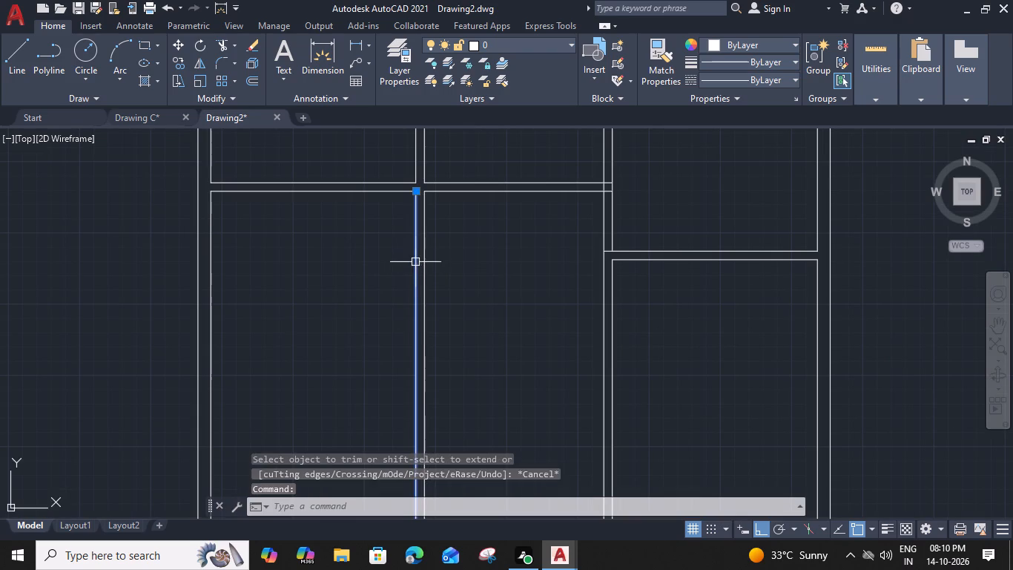
{"action": "type", "text": "O"}
{"action": "key", "text": "space"}
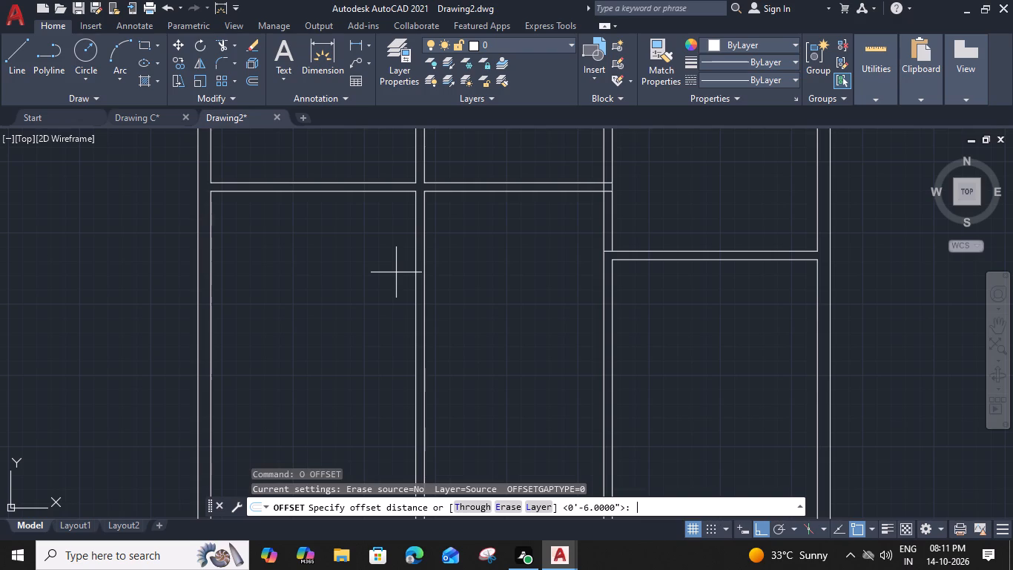
{"action": "key", "text": "1"}
{"action": "key", "text": "4"}
{"action": "type", "text": "'"}
{"action": "key", "text": "space"}
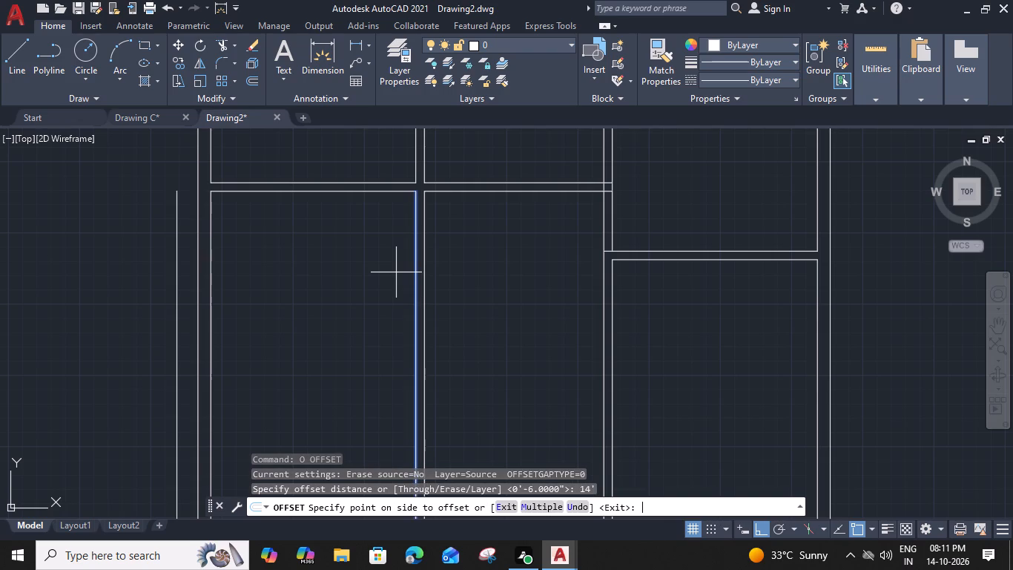
{"action": "left_click", "coordinate": [241, 226]}
{"action": "key", "text": "Escape"}
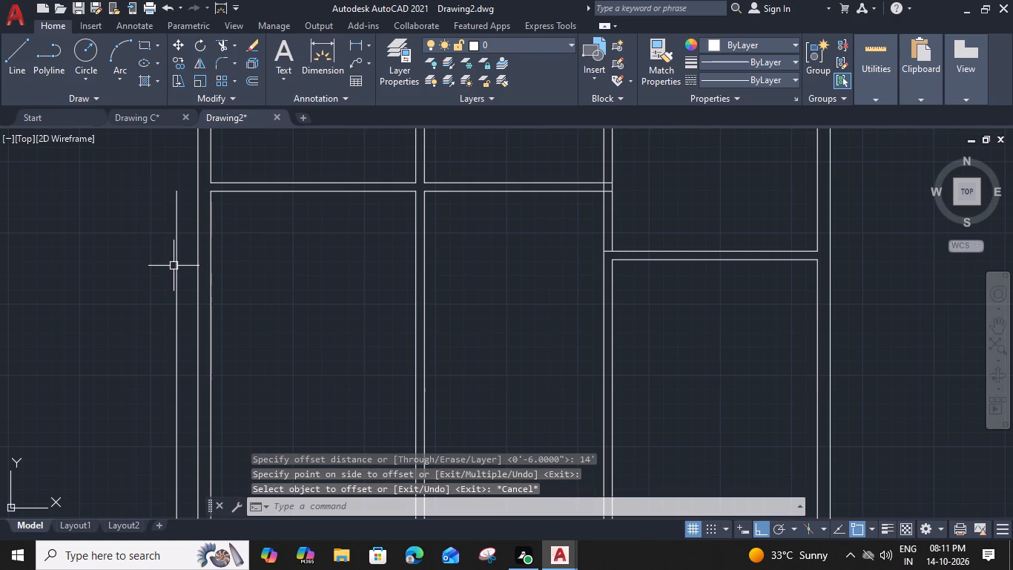
Offset the new vertical line 9" further left to form the outer wall thickness.
{"action": "left_click", "coordinate": [174, 266]}
{"action": "type", "text": "O 9\""}
{"action": "key", "text": "shift+Return"}
{"action": "left_click", "coordinate": [114, 270]}
{"action": "key", "text": "Escape"}
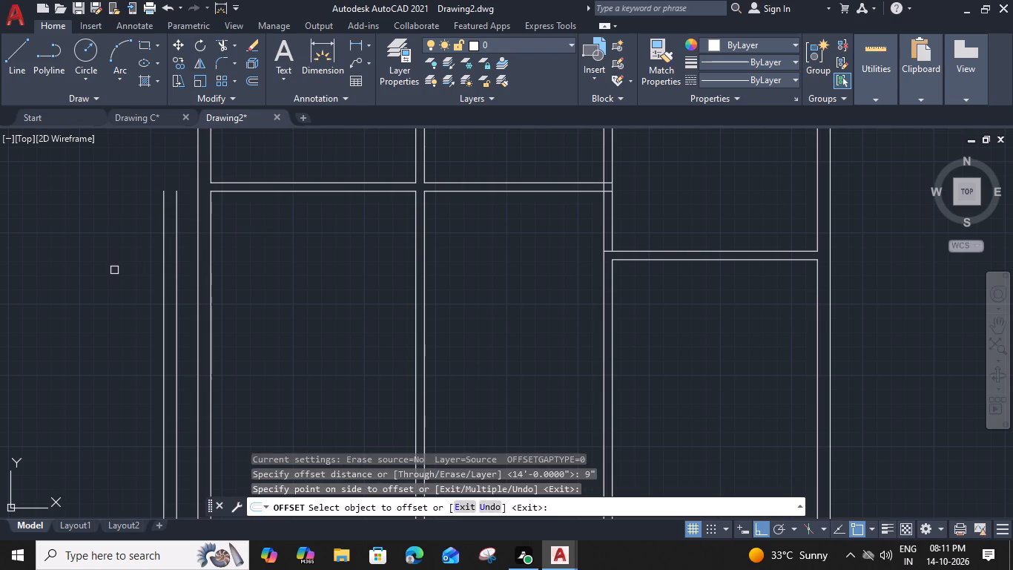
Extend the long horizontal wall's two lines leftward, taking the lower line to the inner line of the new outer wall.
{"action": "middle_click_drag", "start_coordinate": [201, 257], "coordinate": [279, 272]}
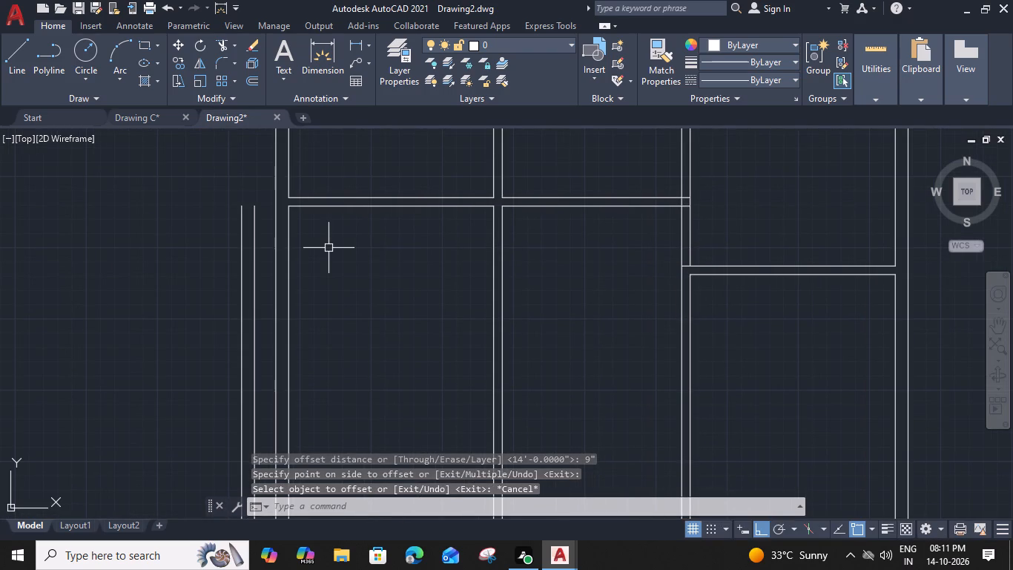
{"action": "type", "text": "EC"}
{"action": "key", "text": "BackSpace"}
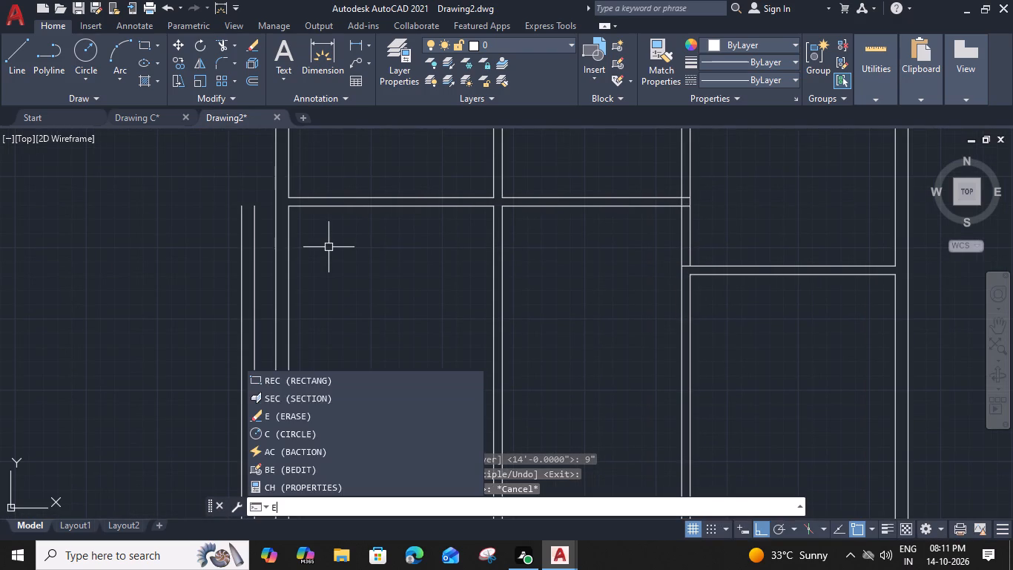
{"action": "type", "text": "X"}
{"action": "key", "text": "space"}
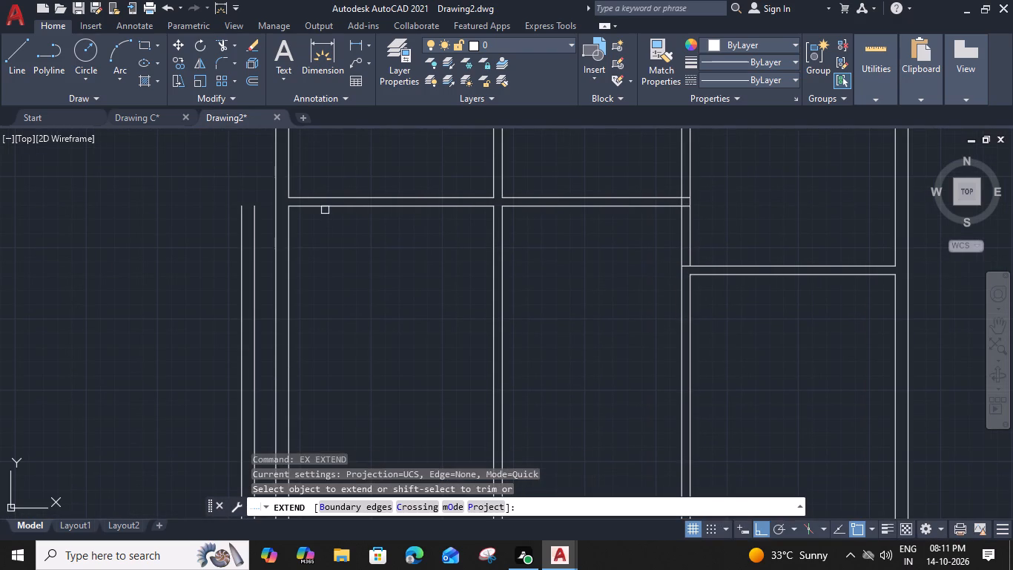
{"action": "left_click", "coordinate": [322, 203]}
{"action": "left_click", "coordinate": [311, 208]}
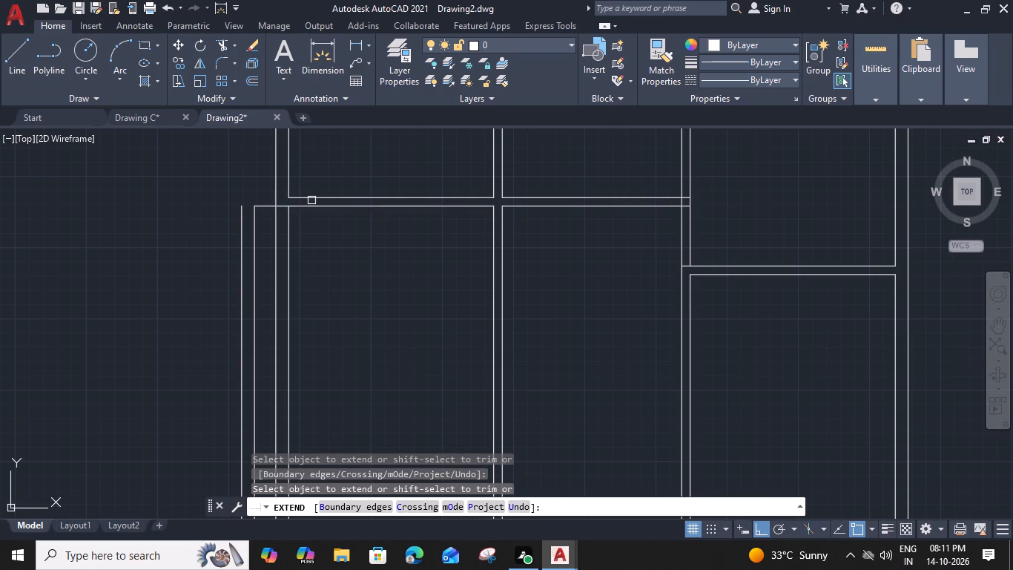
{"action": "left_click", "coordinate": [311, 197]}
{"action": "key", "text": "Escape"}
Fillet the horizontal wall's upper line with the new outer wall's outermost line into a square corner.
{"action": "key", "text": "f"}
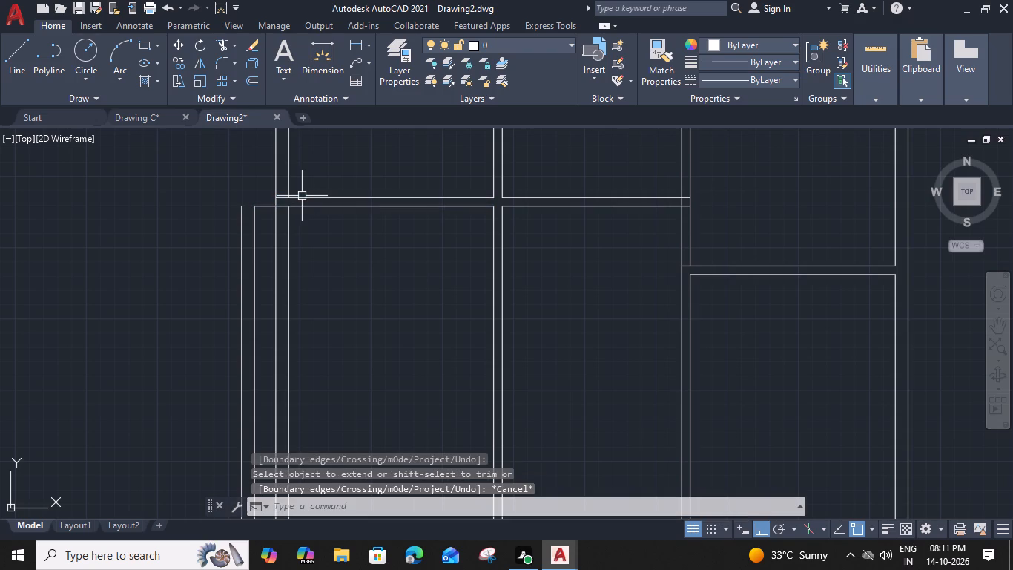
{"action": "key", "text": "space"}
{"action": "scroll", "coordinate": [274, 196], "scroll_direction": "up", "scroll_amount": 2}
{"action": "left_click", "coordinate": [288, 200]}
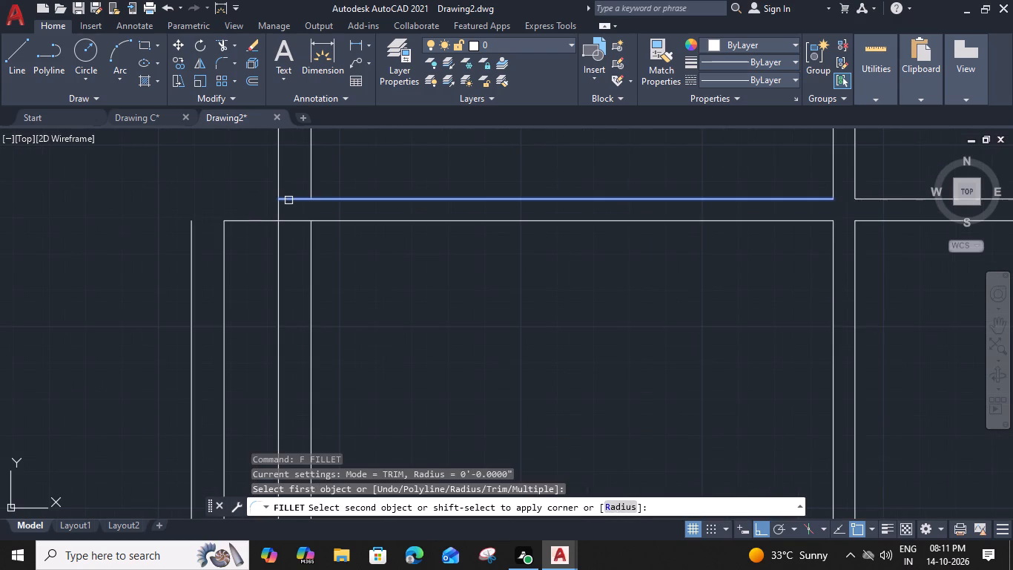
{"action": "left_click", "coordinate": [193, 242]}
{"action": "key", "text": "Escape"}
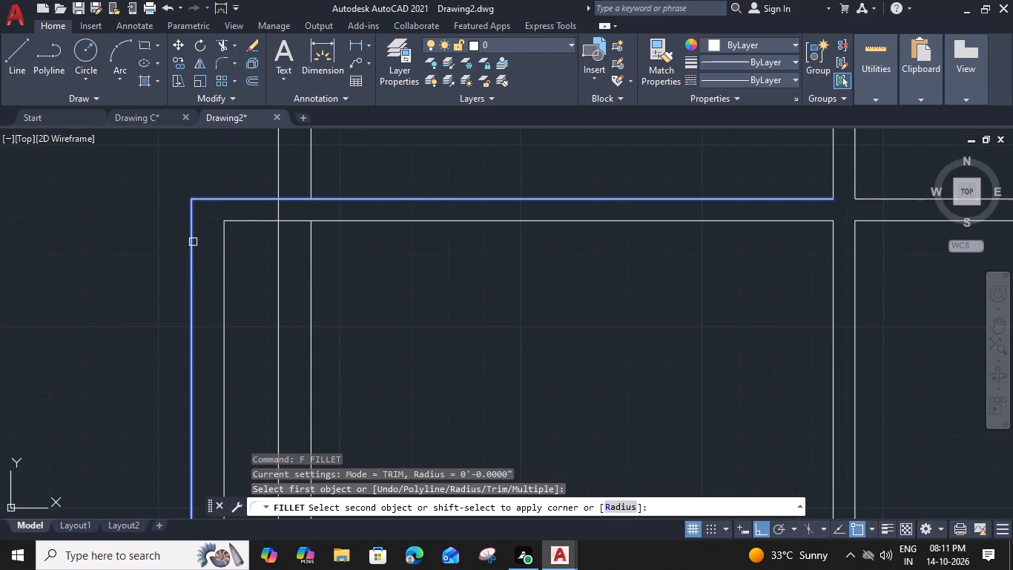
{"action": "key", "text": "Escape"}
Trim the old left wall's line inside the horizontal wall and remove both of its lines below that wall.
{"action": "type", "text": "TR"}
{"action": "key", "text": "space"}
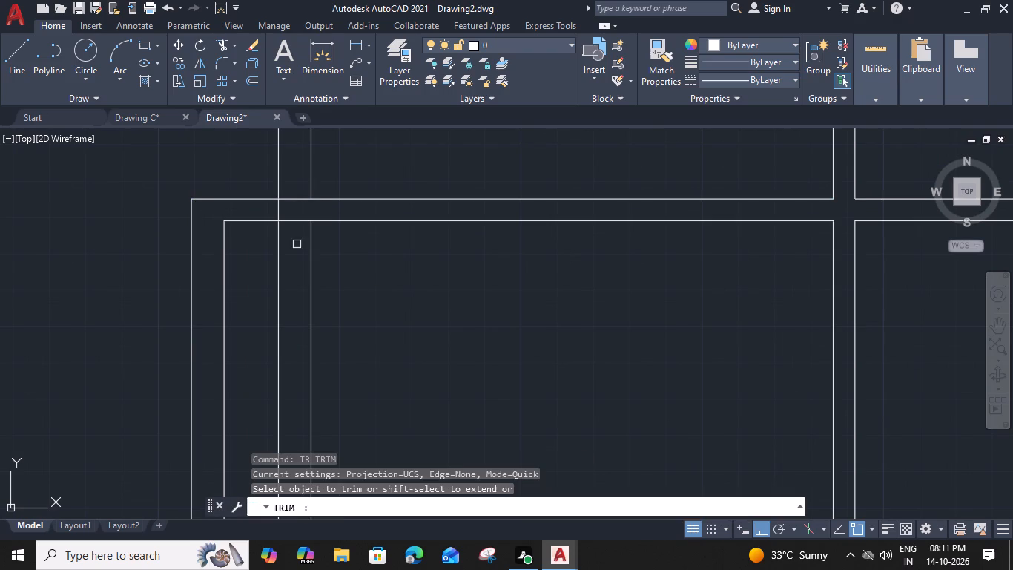
{"action": "left_click", "coordinate": [277, 208]}
{"action": "scroll", "coordinate": [317, 267], "scroll_direction": "down", "scroll_amount": 2}
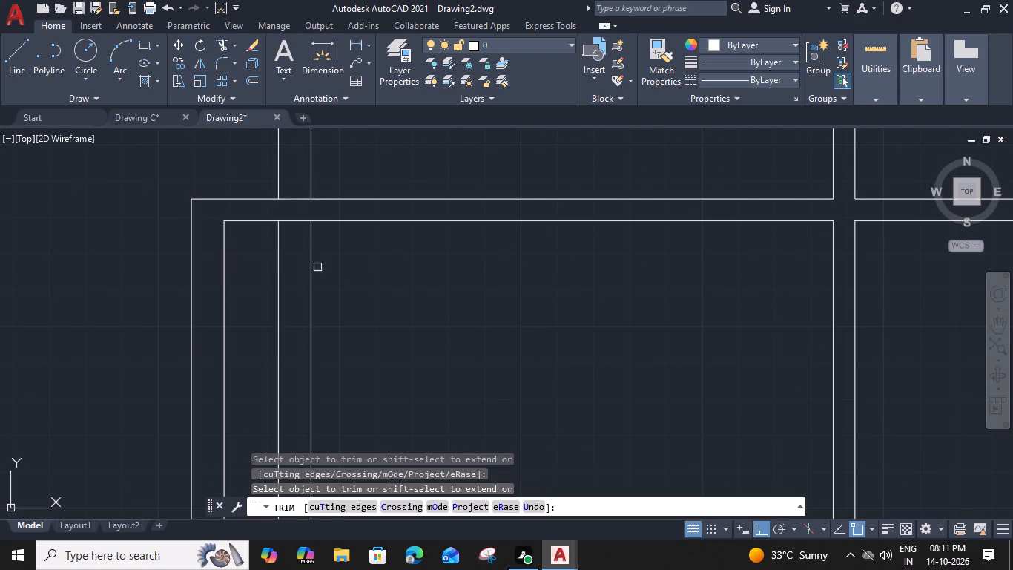
{"action": "scroll", "coordinate": [317, 267], "scroll_direction": "down", "scroll_amount": 1}
{"action": "left_click", "coordinate": [343, 275]}
{"action": "left_click", "coordinate": [303, 302]}
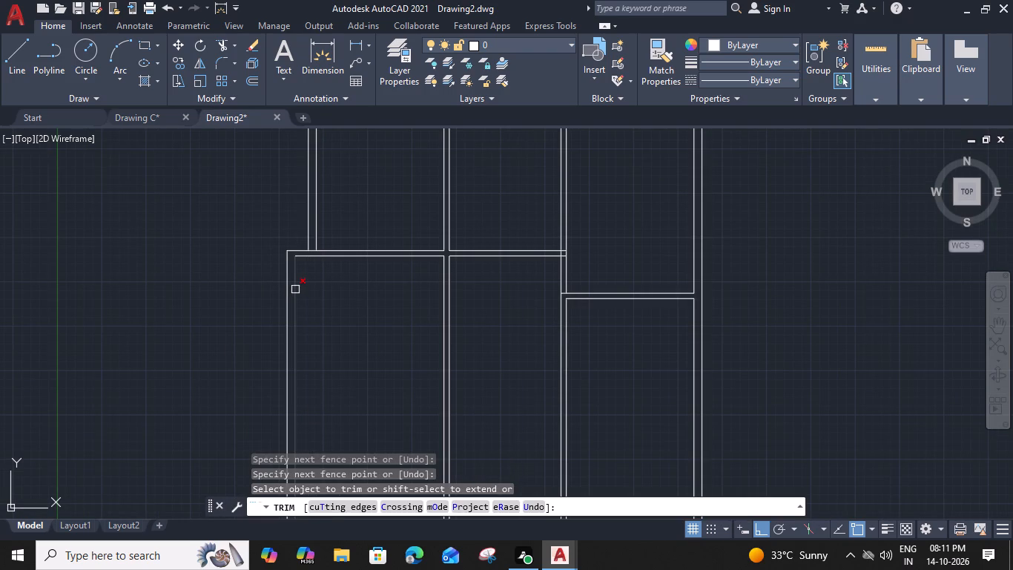
{"action": "key", "text": "Escape"}
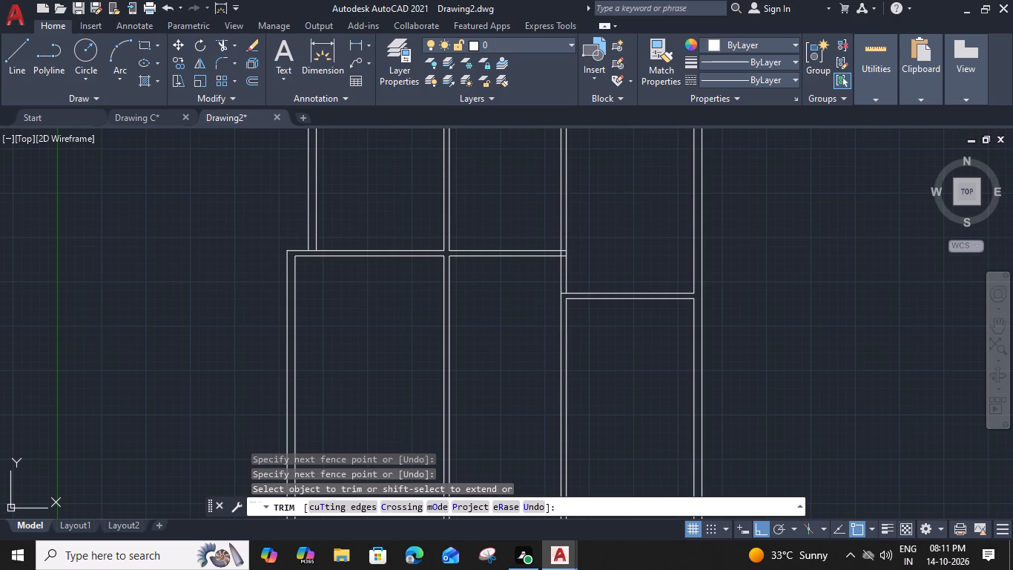
Measure the width and height of the left room directly above the long horizontal wall.
{"action": "middle_click_drag", "start_coordinate": [432, 305], "coordinate": [427, 388]}
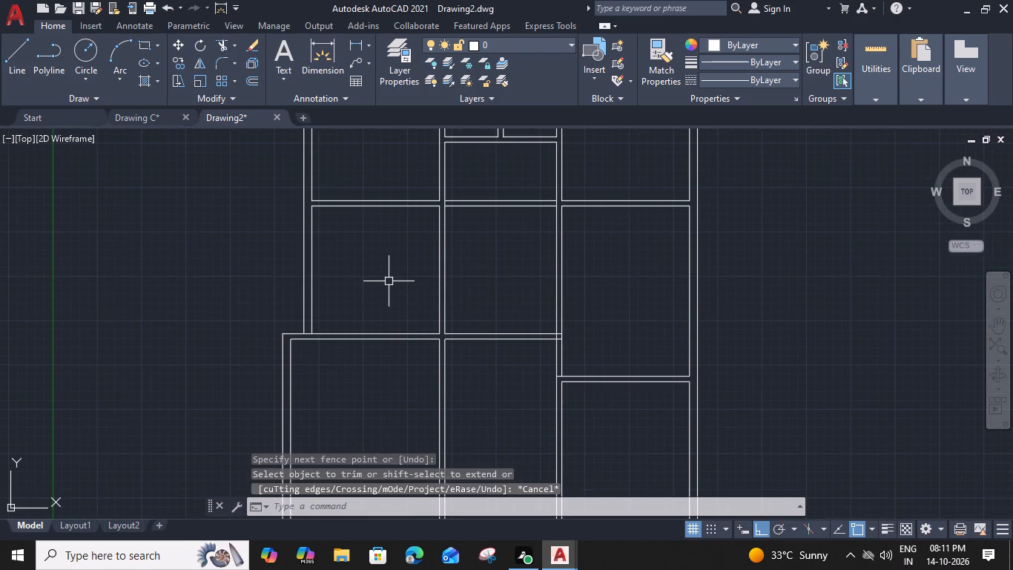
{"action": "type", "text": "MEA"}
{"action": "key", "text": "space"}
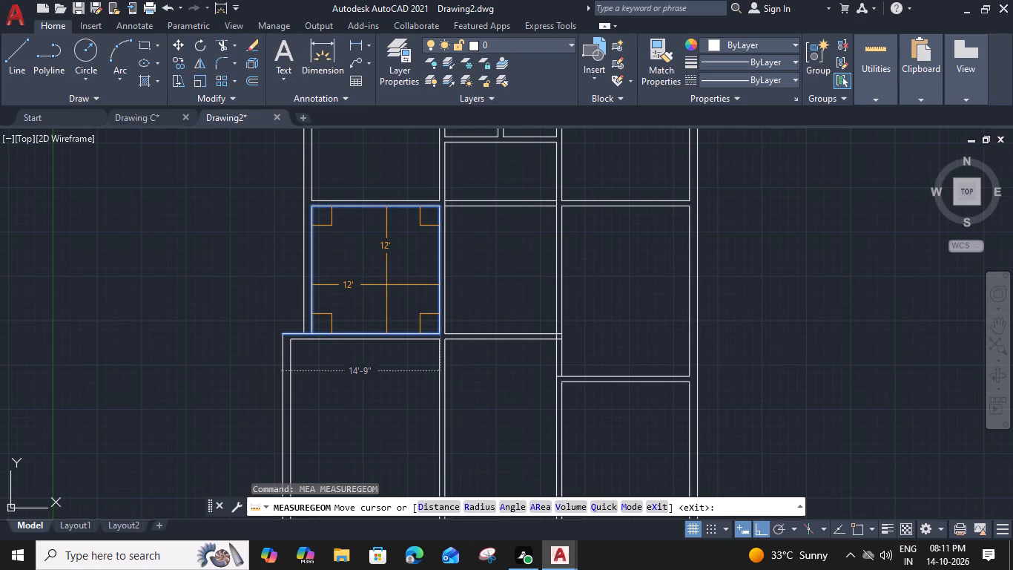
{"action": "key", "text": "Escape"}
Offset that room's left inner wall line 10' to the right.
{"action": "left_click", "coordinate": [314, 266]}
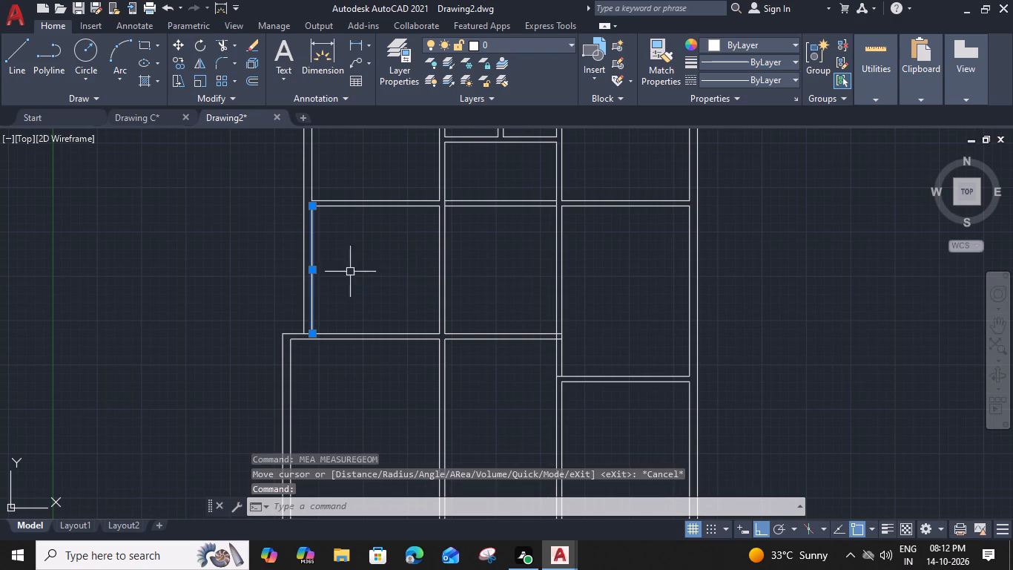
{"action": "type", "text": "O"}
{"action": "key", "text": "space"}
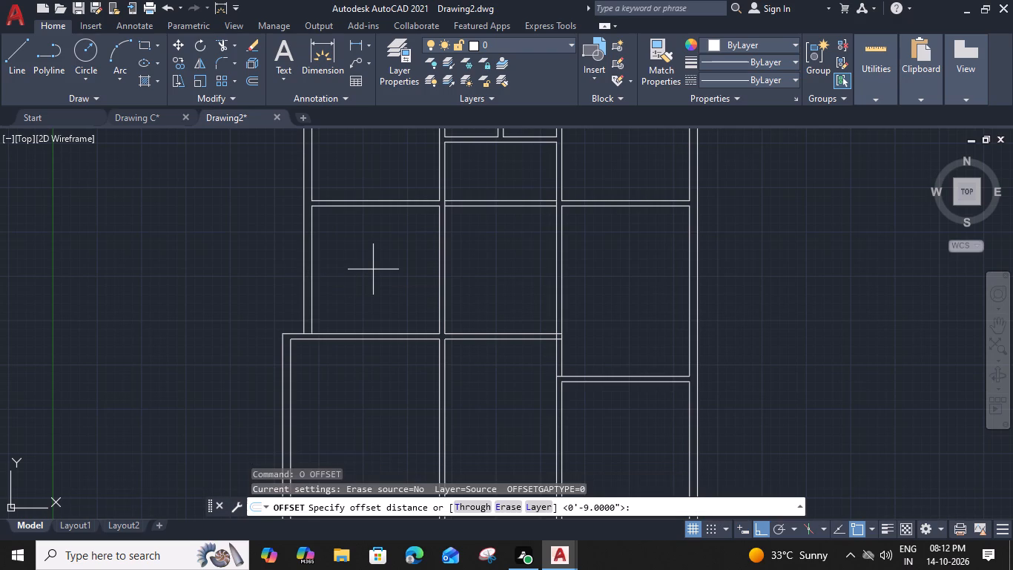
{"action": "type", "text": "10'"}
{"action": "key", "text": "space"}
{"action": "left_click", "coordinate": [418, 271]}
{"action": "key", "text": "Escape"}
Offset the new partition line 6" to the right to form the partition thickness.
{"action": "left_click", "coordinate": [418, 270]}
{"action": "type", "text": "O 6\""}
{"action": "key", "text": "Return"}
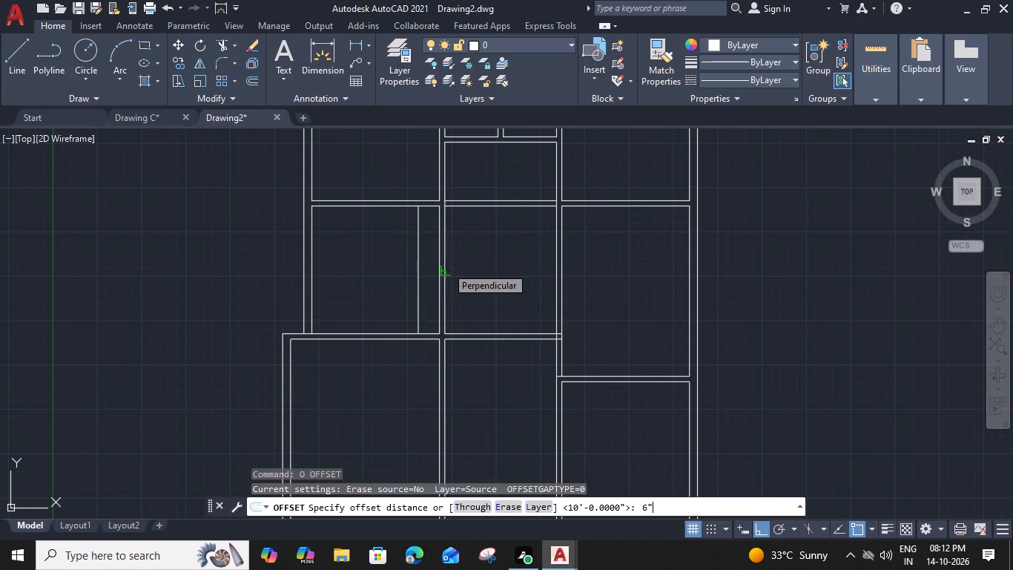
{"action": "left_click", "coordinate": [480, 270]}
{"action": "key", "text": "Escape"}
Trim the upper horizontal wall's lower line between the new partition's two lines to open the top junction.
{"action": "middle_click_drag", "start_coordinate": [433, 242], "coordinate": [481, 270]}
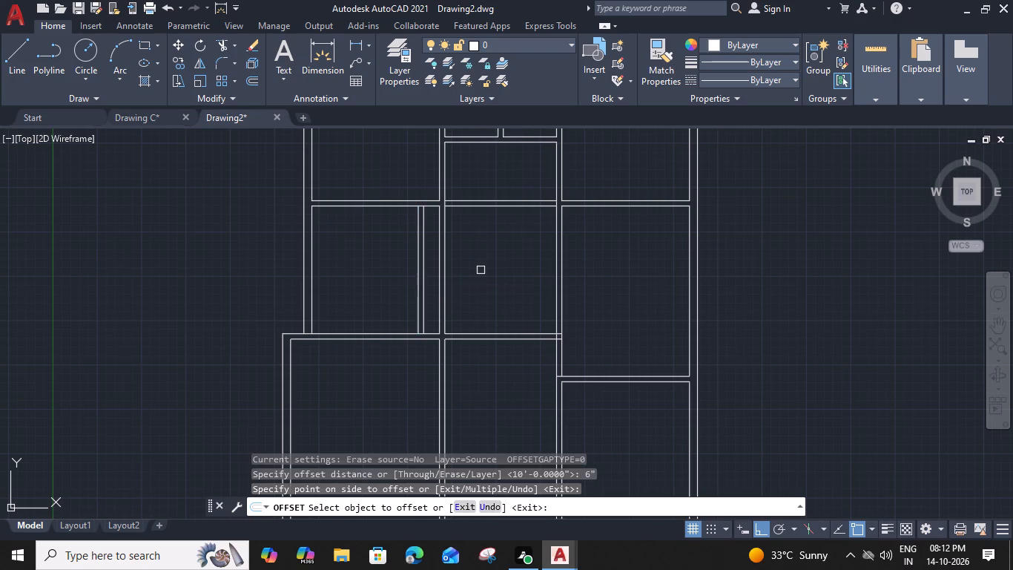
{"action": "middle_click_drag", "start_coordinate": [481, 270], "coordinate": [521, 241]}
{"action": "scroll", "coordinate": [528, 196], "scroll_direction": "up", "scroll_amount": 2}
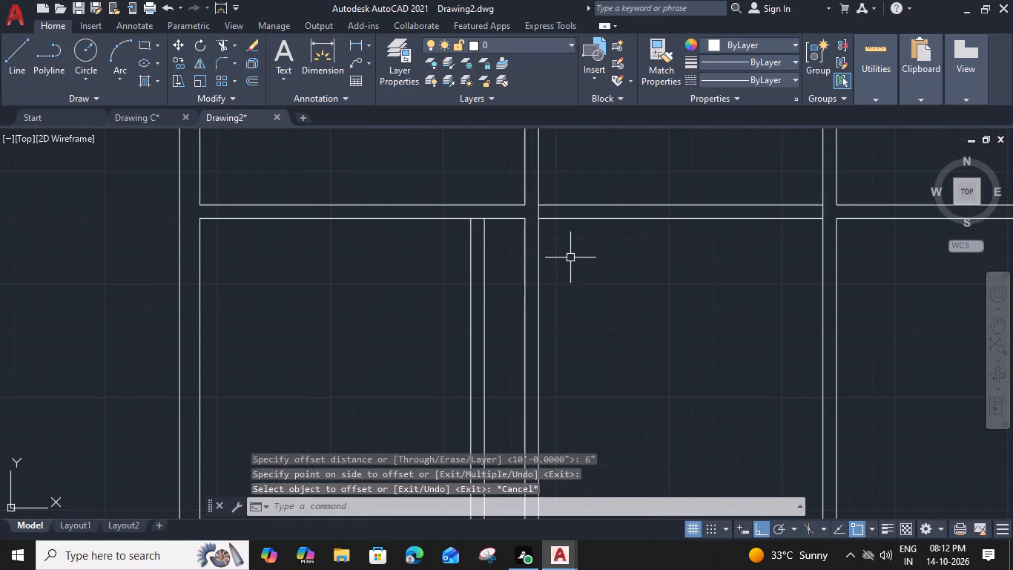
{"action": "type", "text": "TR"}
{"action": "key", "text": "space"}
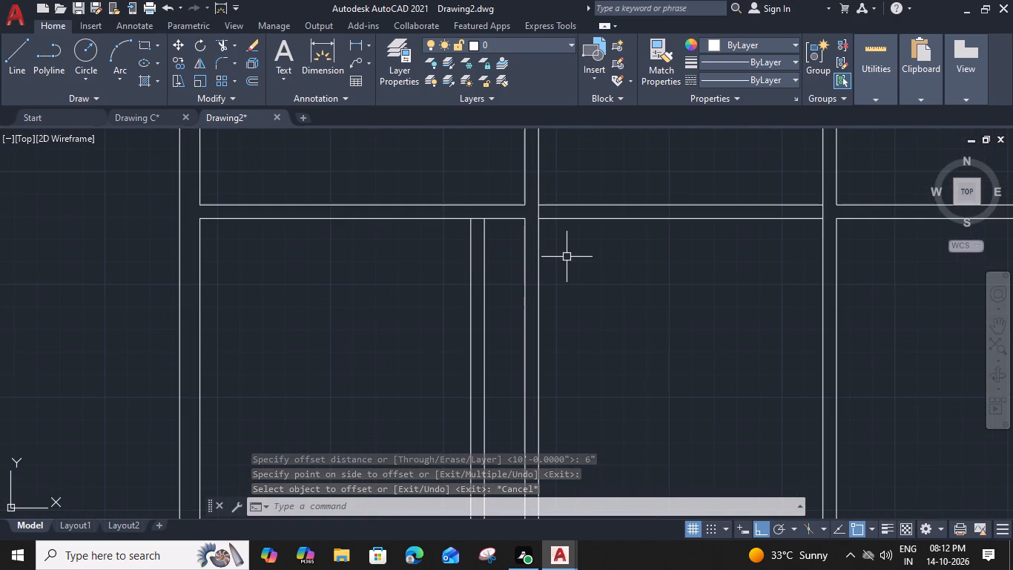
{"action": "scroll", "coordinate": [481, 220], "scroll_direction": "up", "scroll_amount": 2}
{"action": "left_click", "coordinate": [478, 214]}
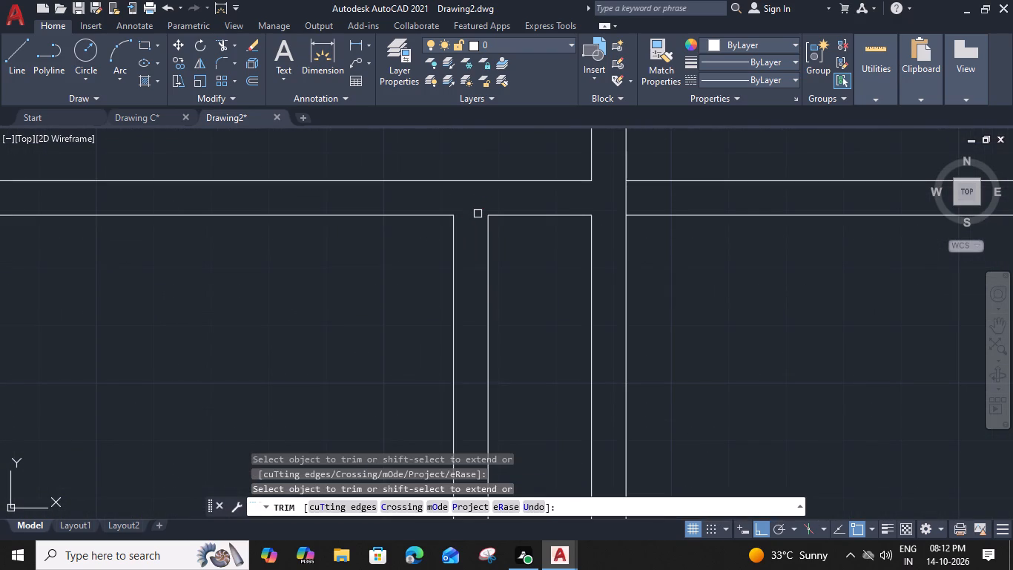
Extend the wall lines above and below the middle room across the gaps at the old central wall.
{"action": "left_click", "coordinate": [564, 220], "text": "shift"}
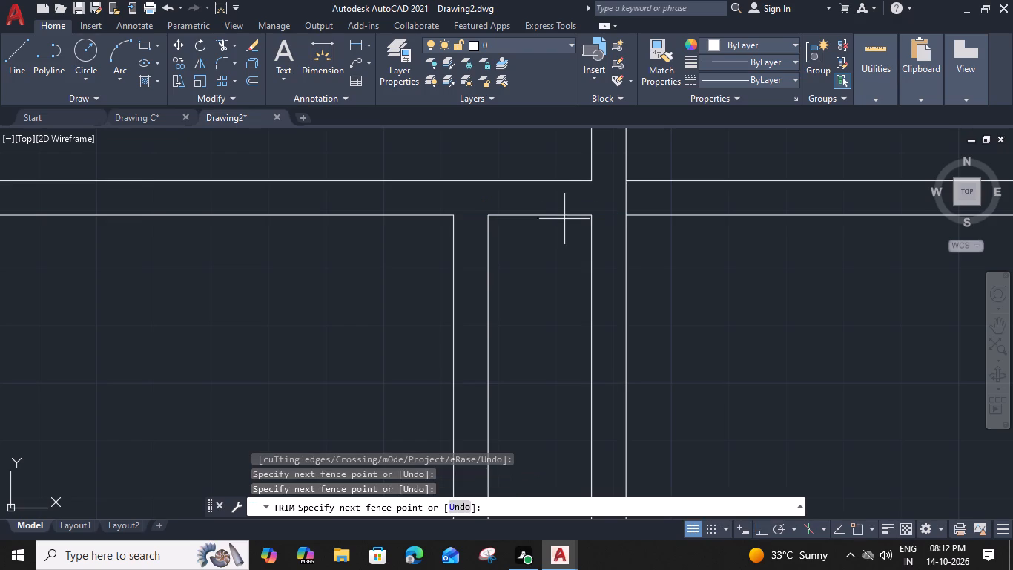
{"action": "left_click", "coordinate": [570, 204], "text": "shift"}
{"action": "scroll", "coordinate": [578, 240], "scroll_direction": "down", "scroll_amount": 2}
{"action": "middle_click_drag", "start_coordinate": [641, 436], "coordinate": [607, 220]}
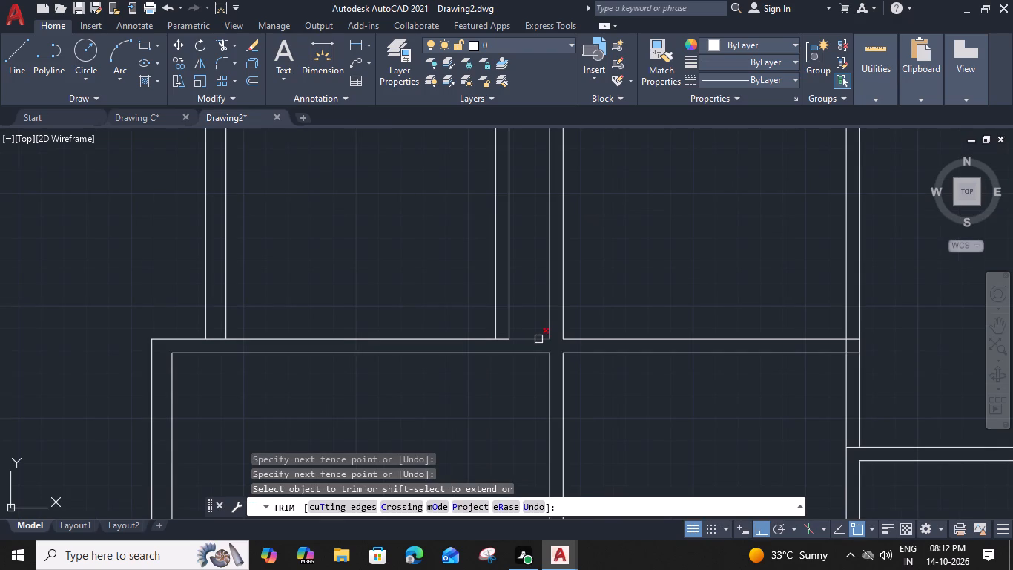
{"action": "left_click", "coordinate": [575, 339], "text": "shift"}
Trim away both lines of the old central wall between the upper and lower horizontal walls.
{"action": "scroll", "coordinate": [575, 292], "scroll_direction": "down", "scroll_amount": 1}
{"action": "left_click", "coordinate": [593, 249]}
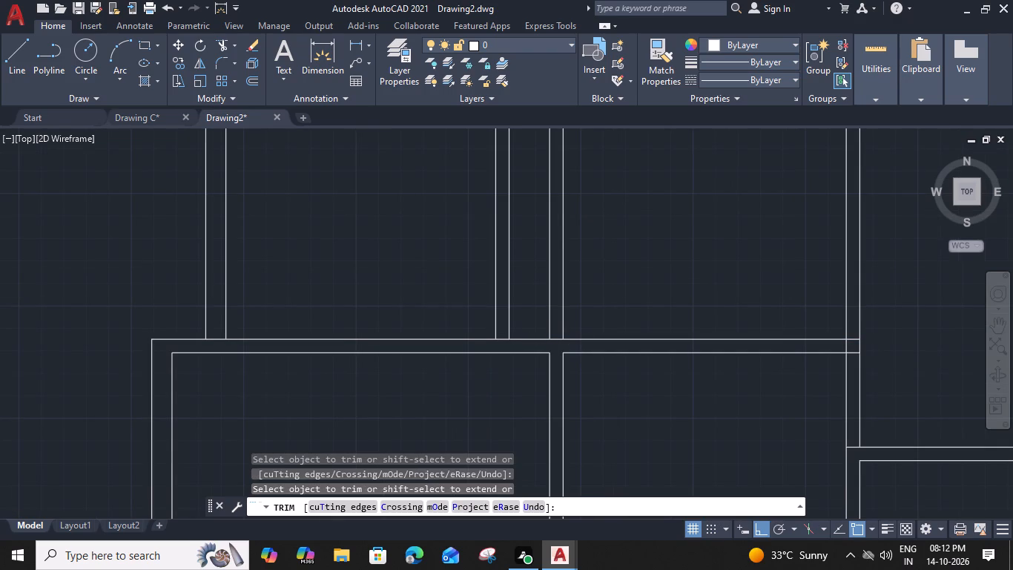
{"action": "middle_click_drag", "start_coordinate": [558, 271], "coordinate": [531, 327]}
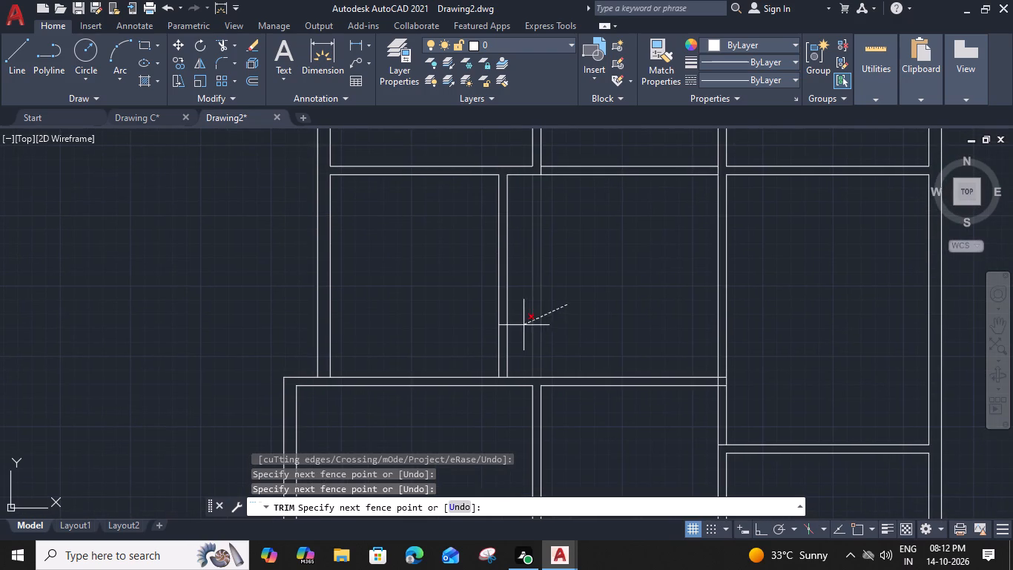
{"action": "left_click", "coordinate": [524, 325]}
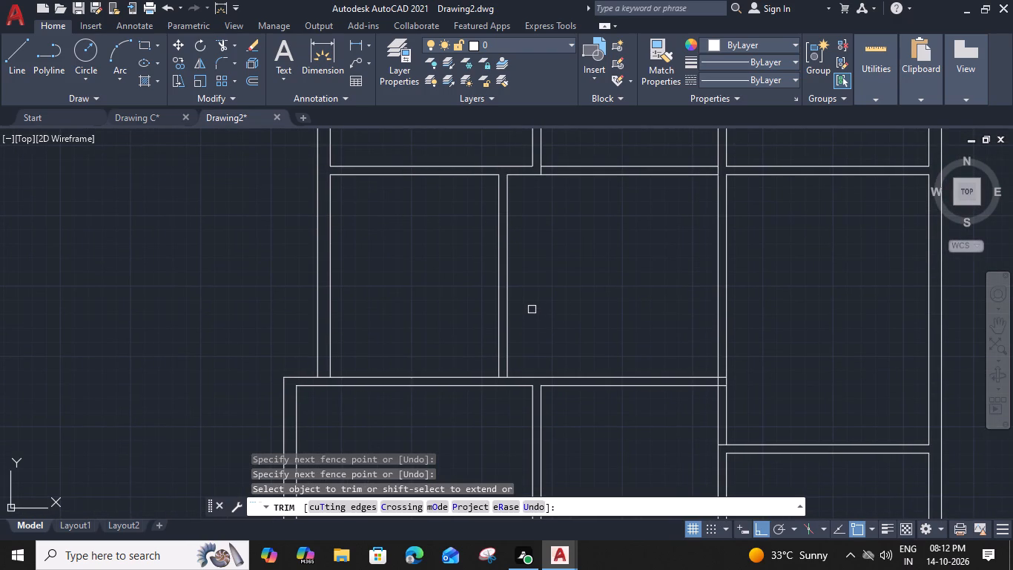
Trim the middle room's right wall below the horizontal wall and clean the overlapping lines at their corner.
{"action": "scroll", "coordinate": [748, 398], "scroll_direction": "up", "scroll_amount": 4}
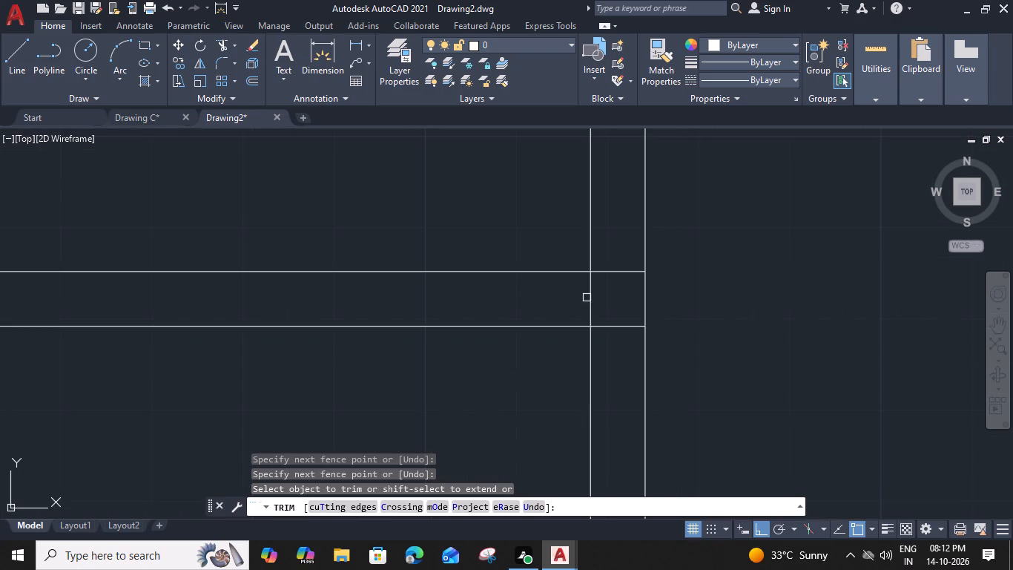
{"action": "scroll", "coordinate": [591, 302], "scroll_direction": "down", "scroll_amount": 3}
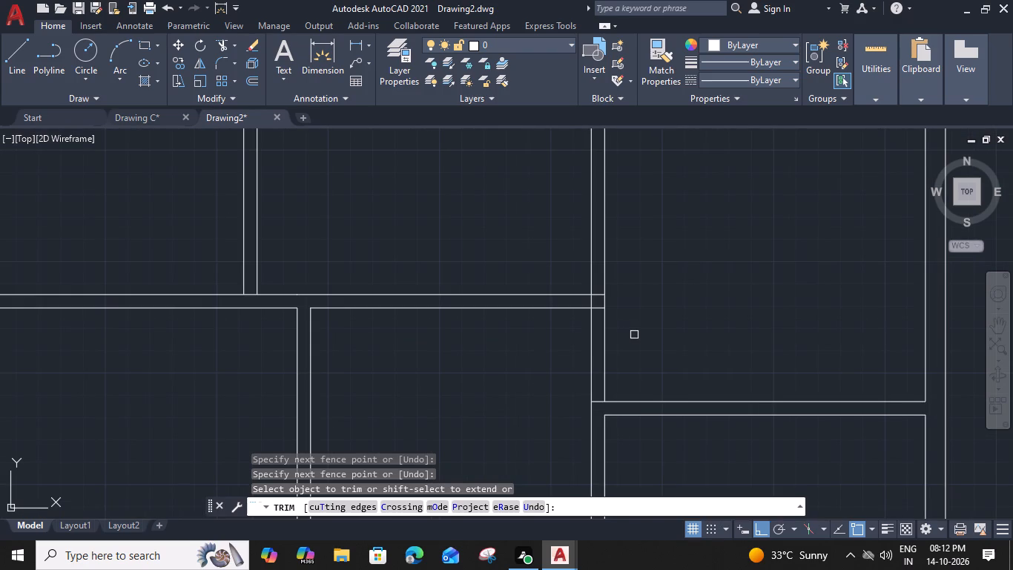
{"action": "left_click", "coordinate": [634, 335]}
{"action": "left_click", "coordinate": [560, 361]}
{"action": "scroll", "coordinate": [600, 284], "scroll_direction": "up", "scroll_amount": 2}
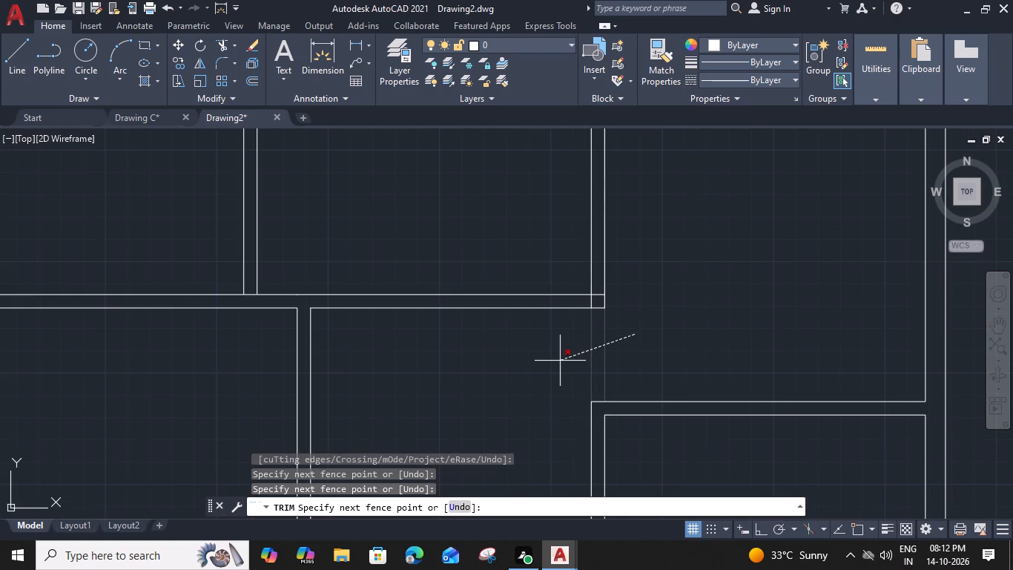
{"action": "left_click", "coordinate": [595, 312]}
{"action": "left_click", "coordinate": [577, 332]}
{"action": "key", "text": "Escape"}
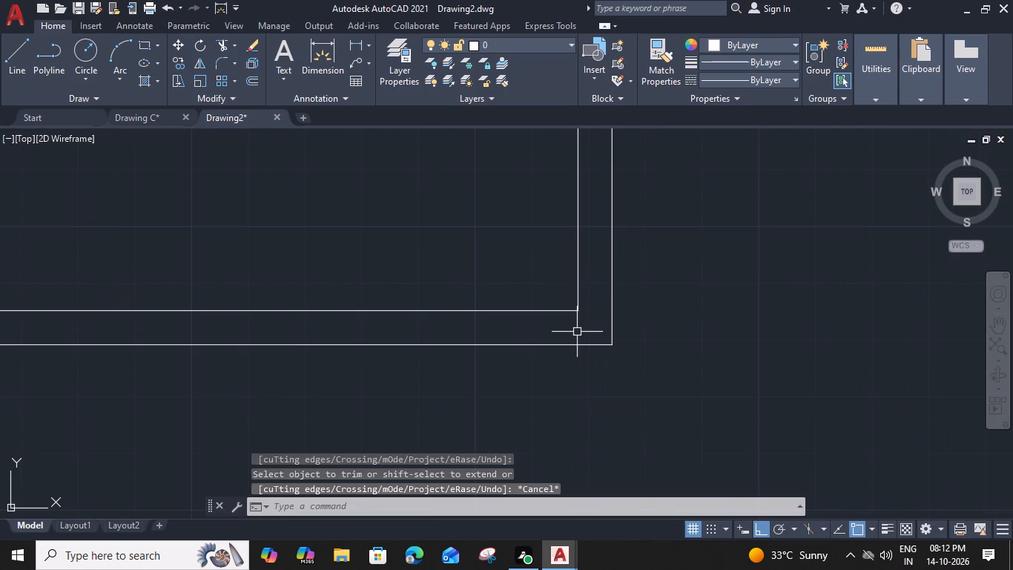
Trim the lower horizontal wall's upper line where the new partition and the left outer wall meet it.
{"action": "scroll", "coordinate": [577, 332], "scroll_direction": "down", "scroll_amount": 2}
{"action": "middle_click_drag", "start_coordinate": [456, 412], "coordinate": [661, 322]}
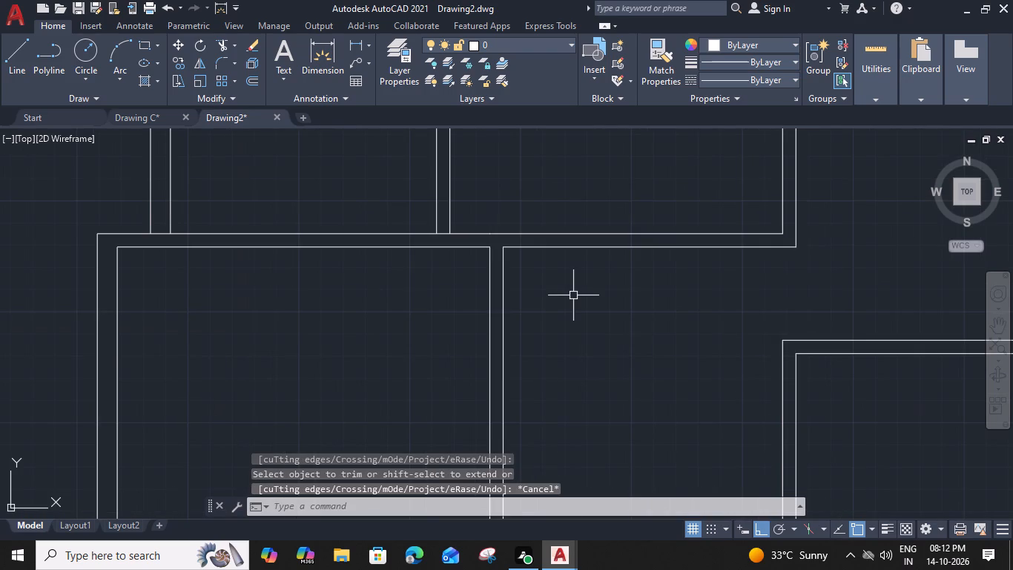
{"action": "type", "text": "TR"}
{"action": "key", "text": "space"}
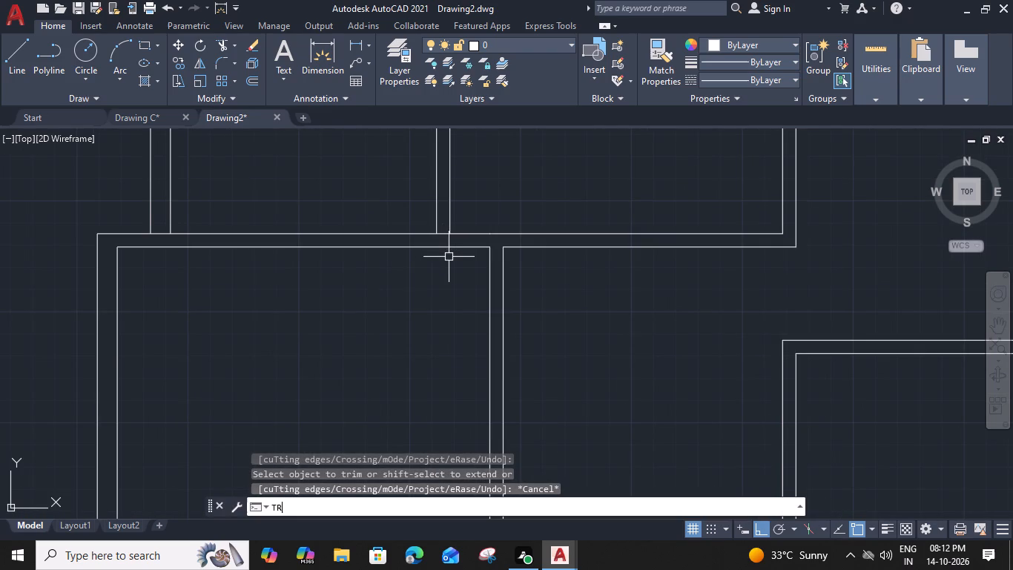
{"action": "scroll", "coordinate": [444, 235], "scroll_direction": "up", "scroll_amount": 1}
{"action": "left_click", "coordinate": [444, 235]}
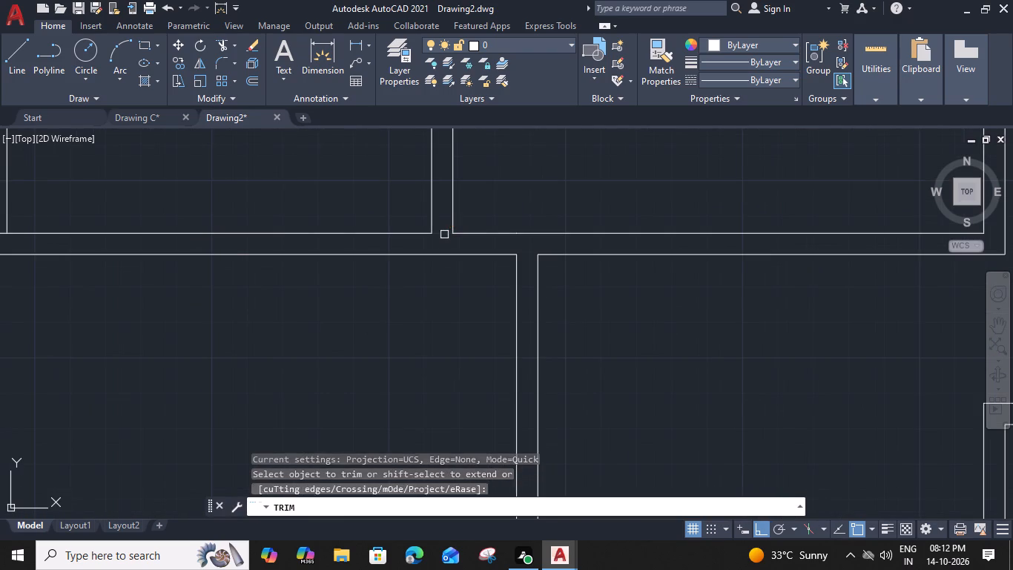
{"action": "scroll", "coordinate": [442, 238], "scroll_direction": "down", "scroll_amount": 2}
{"action": "scroll", "coordinate": [257, 240], "scroll_direction": "up", "scroll_amount": 3}
{"action": "left_click", "coordinate": [281, 227]}
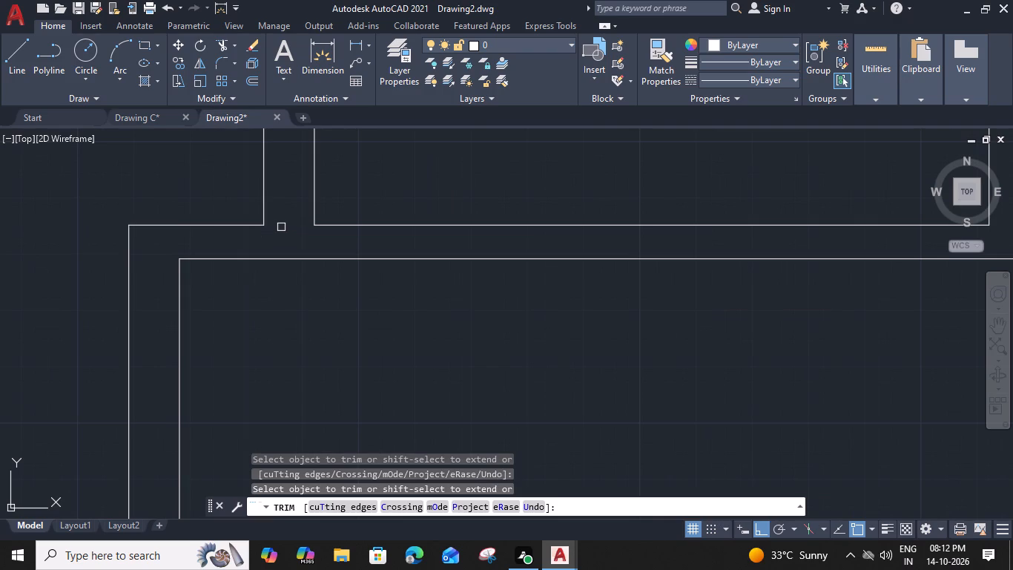
{"action": "key", "text": "Escape"}
Trim the two vertical line stubs crossing the upper horizontal wall above the widened middle room.
{"action": "scroll", "coordinate": [283, 229], "scroll_direction": "down", "scroll_amount": 4}
{"action": "middle_click_drag", "start_coordinate": [326, 289], "coordinate": [346, 330]}
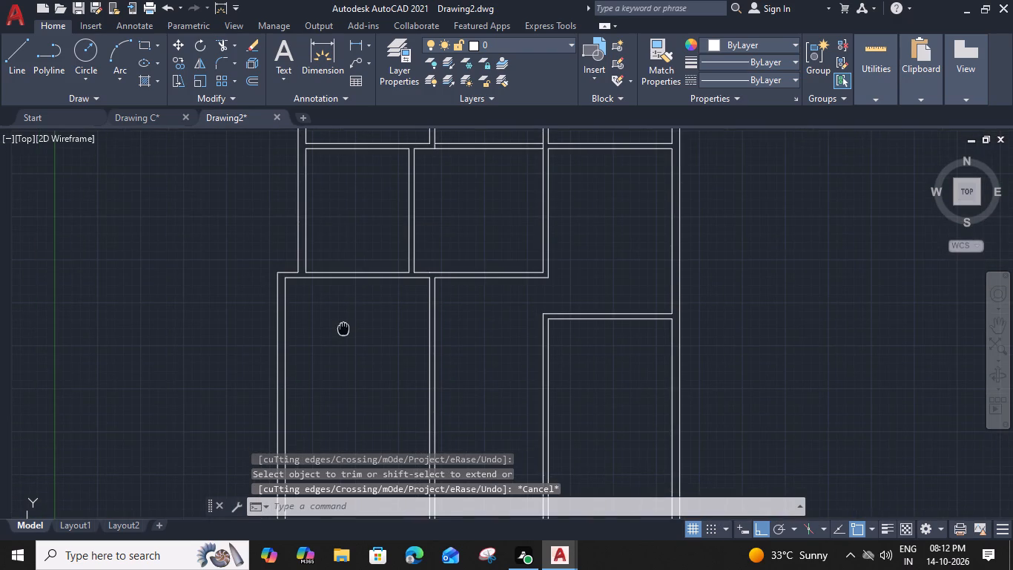
{"action": "middle_click_drag", "start_coordinate": [346, 330], "coordinate": [355, 316]}
{"action": "middle_click_drag", "start_coordinate": [420, 237], "coordinate": [403, 289]}
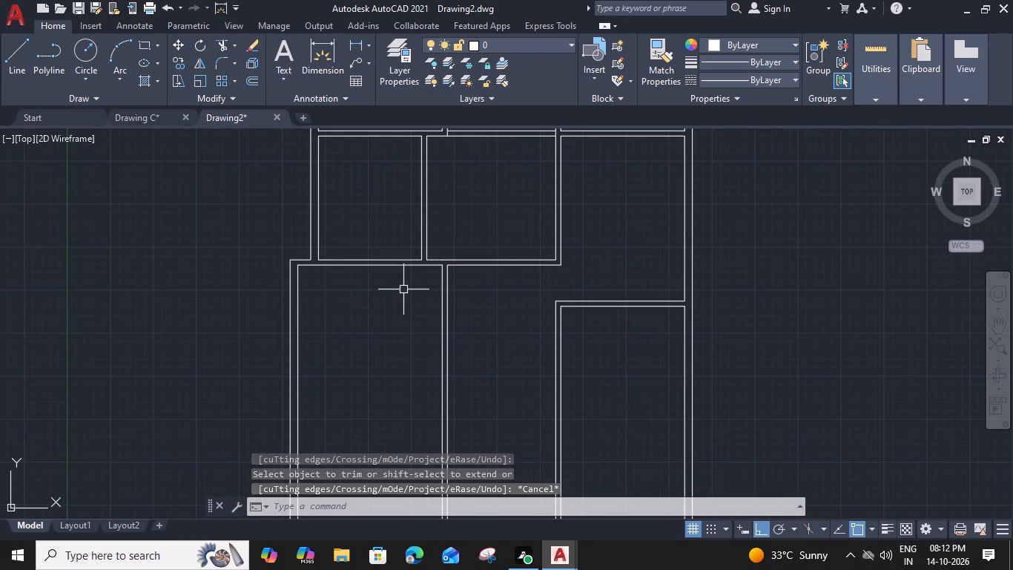
{"action": "middle_click_drag", "start_coordinate": [403, 289], "coordinate": [402, 321]}
{"action": "scroll", "coordinate": [430, 207], "scroll_direction": "up", "scroll_amount": 3}
{"action": "middle_click_drag", "start_coordinate": [467, 253], "coordinate": [430, 213]}
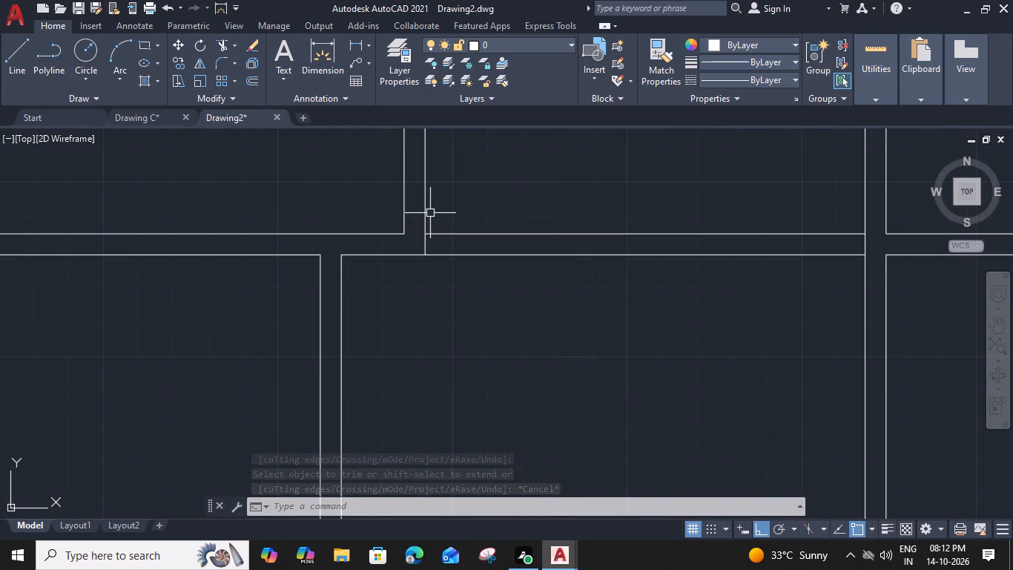
{"action": "middle_click_drag", "start_coordinate": [430, 213], "coordinate": [286, 220]}
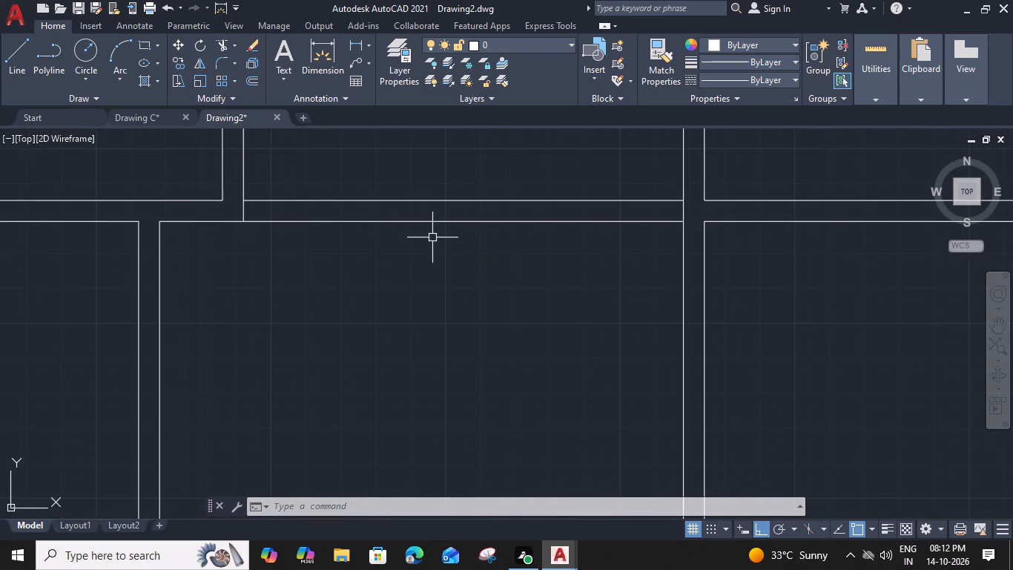
{"action": "key", "text": "r"}
{"action": "key", "text": "Escape"}
{"action": "type", "text": "TR"}
{"action": "key", "text": "space"}
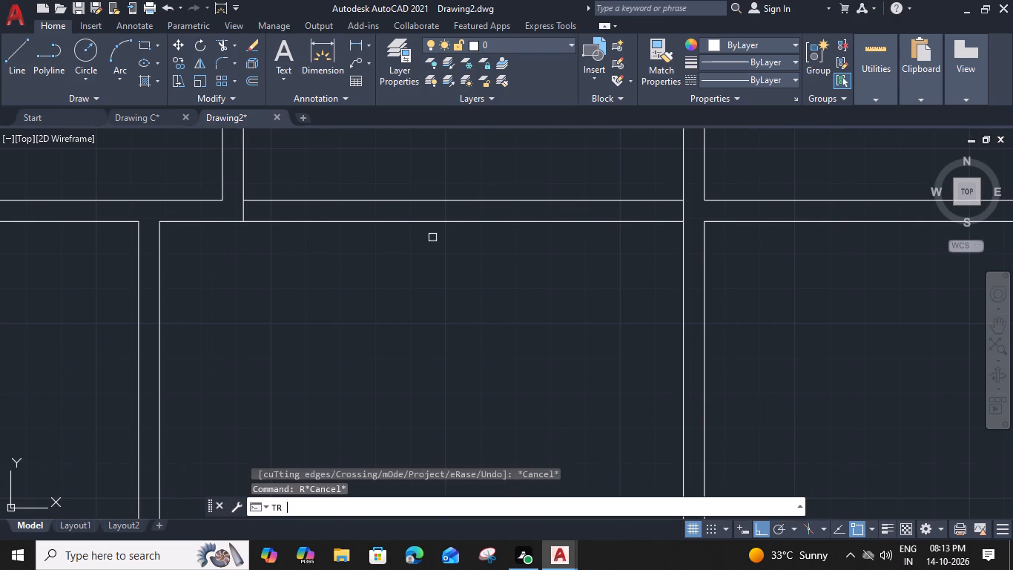
{"action": "left_click", "coordinate": [242, 210]}
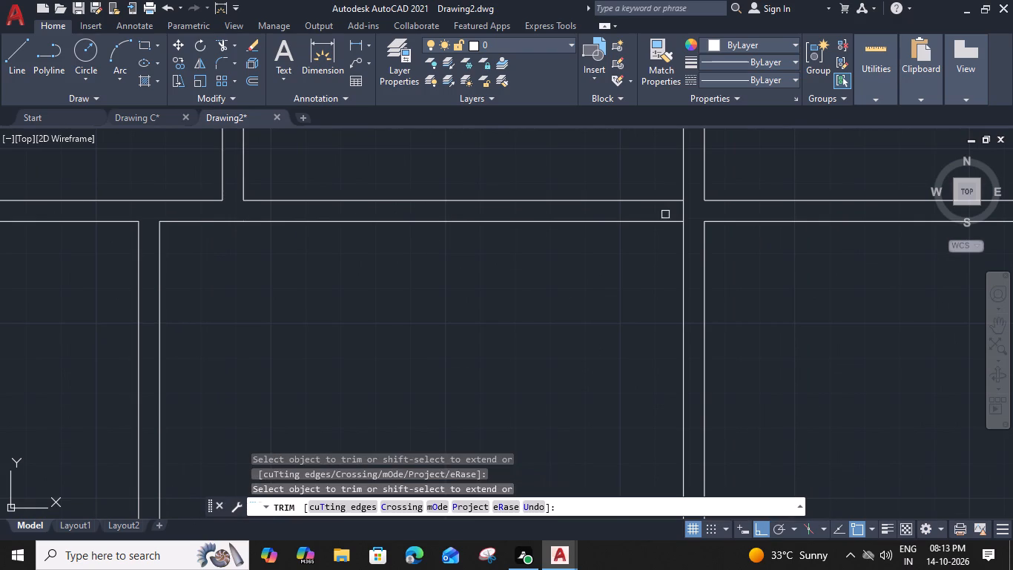
{"action": "left_click", "coordinate": [686, 211]}
{"action": "key", "text": "Escape"}
Offset the top inner wall line of the lower left room 14' downward.
{"action": "scroll", "coordinate": [558, 235], "scroll_direction": "down", "scroll_amount": 1}
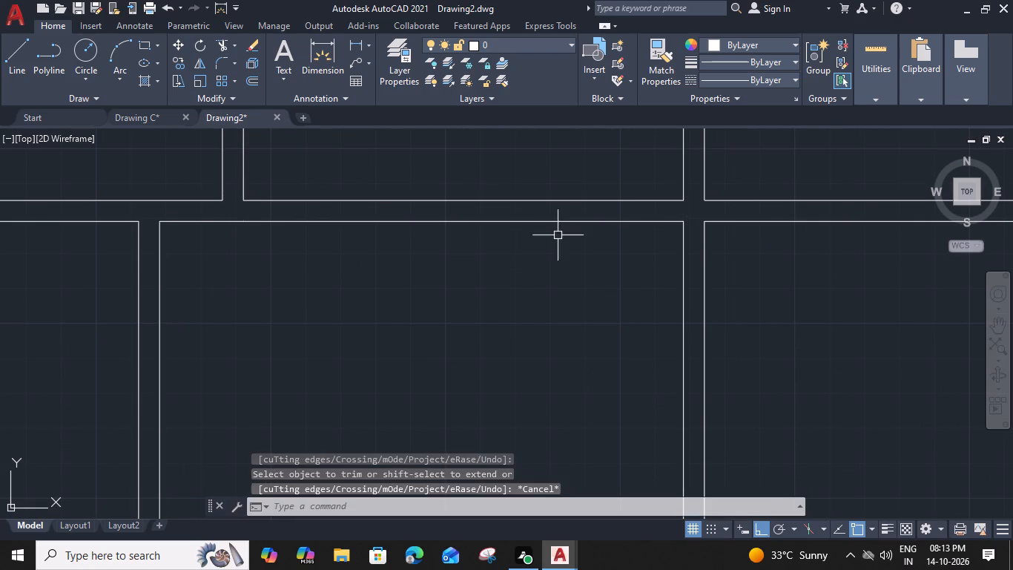
{"action": "scroll", "coordinate": [510, 347], "scroll_direction": "down", "scroll_amount": 2}
{"action": "middle_click_drag", "start_coordinate": [511, 349], "coordinate": [515, 160]}
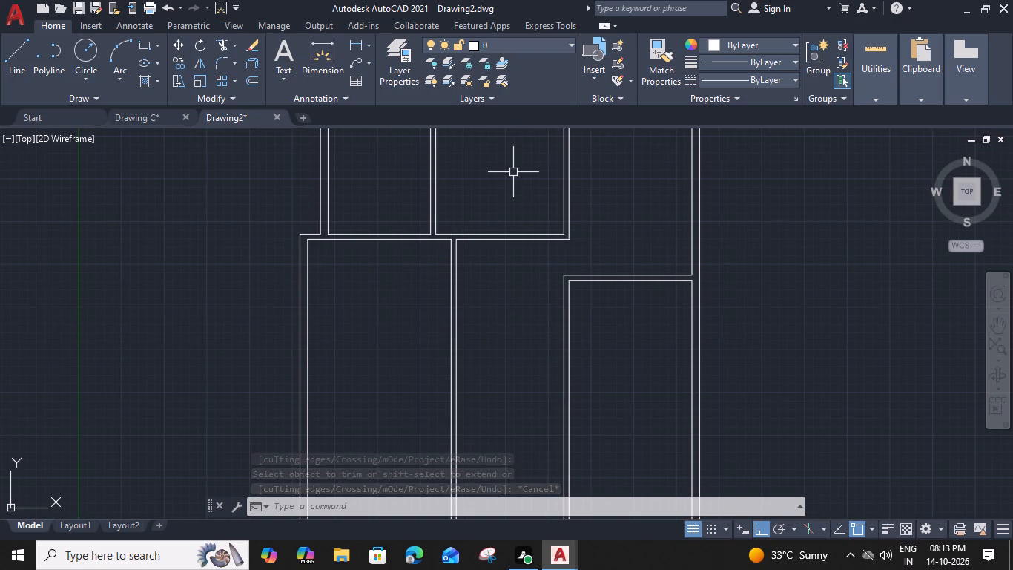
{"action": "left_click", "coordinate": [386, 240]}
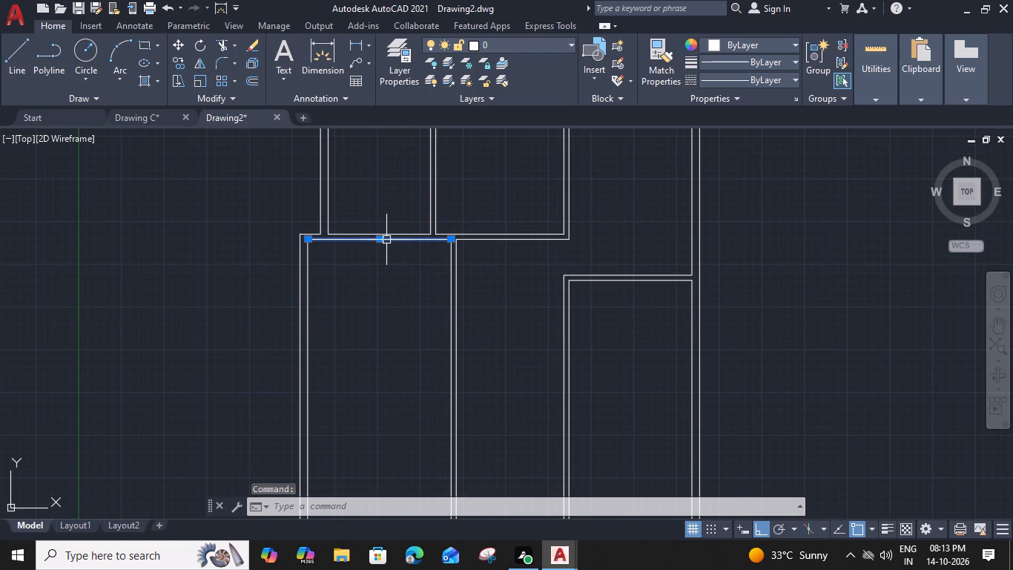
{"action": "type", "text": "O"}
{"action": "key", "text": "space"}
{"action": "type", "text": "14'"}
{"action": "key", "text": "space"}
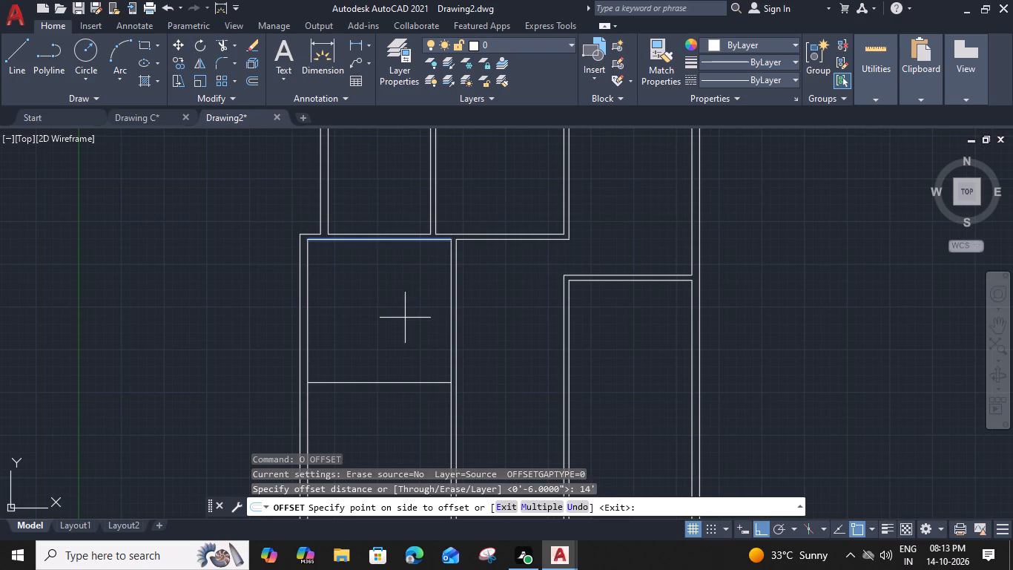
{"action": "left_click", "coordinate": [405, 321]}
{"action": "key", "text": "Escape"}
Offset the new horizontal line 6" downward to form the partition thickness.
{"action": "middle_click_drag", "start_coordinate": [402, 327], "coordinate": [401, 226]}
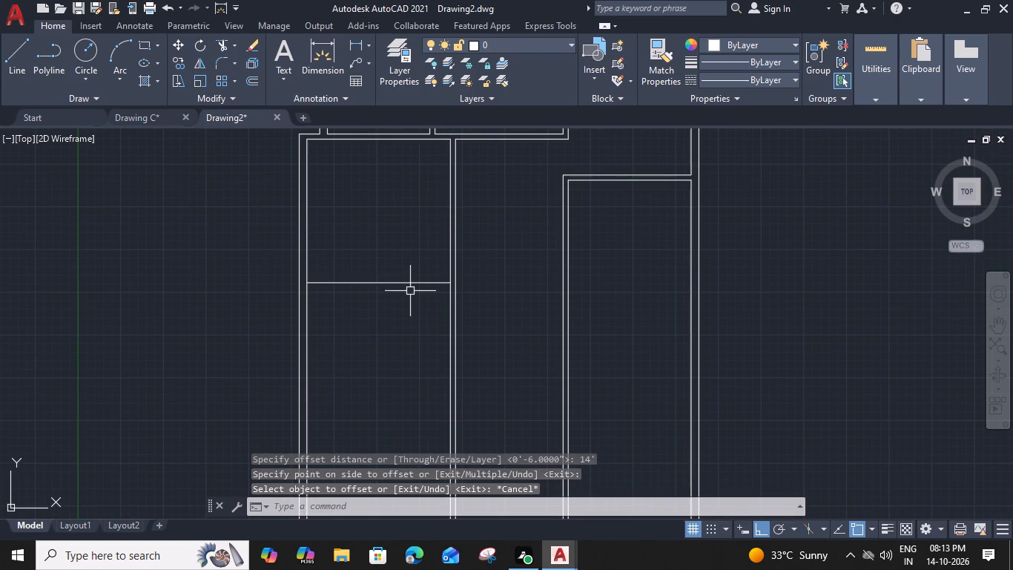
{"action": "left_click", "coordinate": [414, 283]}
{"action": "type", "text": "O"}
{"action": "key", "text": "space"}
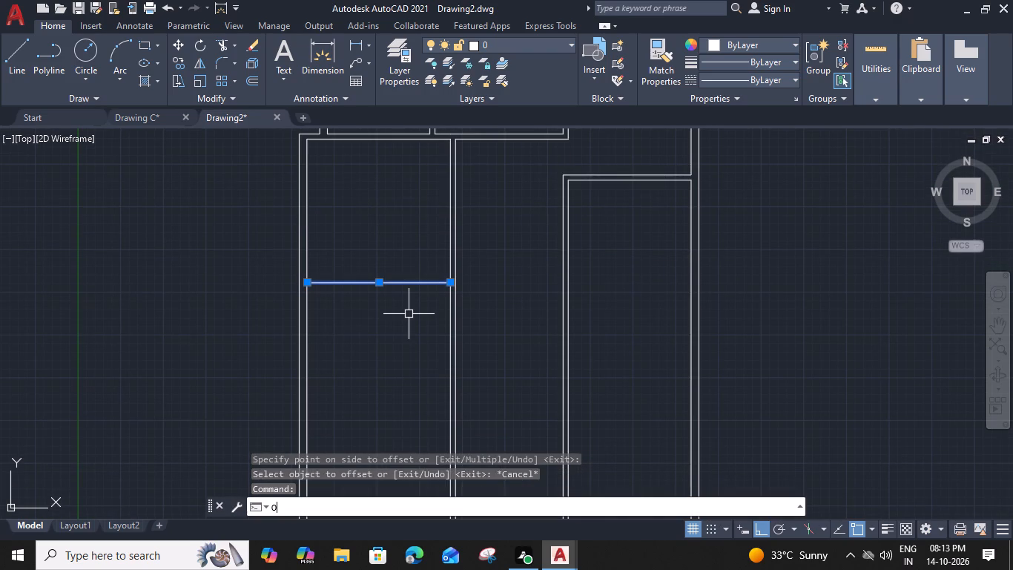
{"action": "key", "text": "7"}
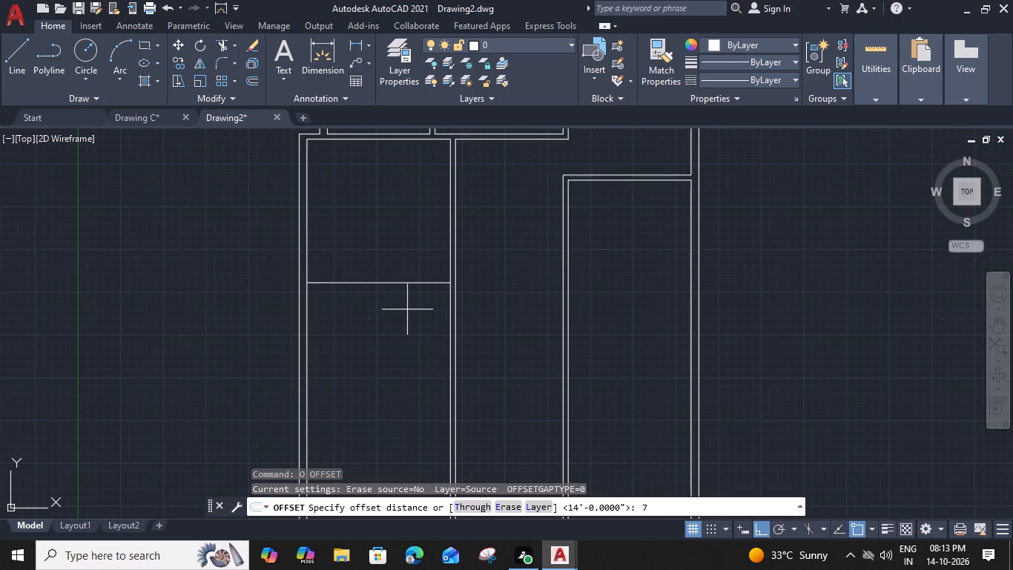
{"action": "key", "text": "BackSpace"}
{"action": "key", "text": "6"}
{"action": "key", "text": "shift+quotedbl"}
{"action": "key", "text": "Return"}
{"action": "left_click", "coordinate": [404, 339]}
{"action": "key", "text": "Escape"}
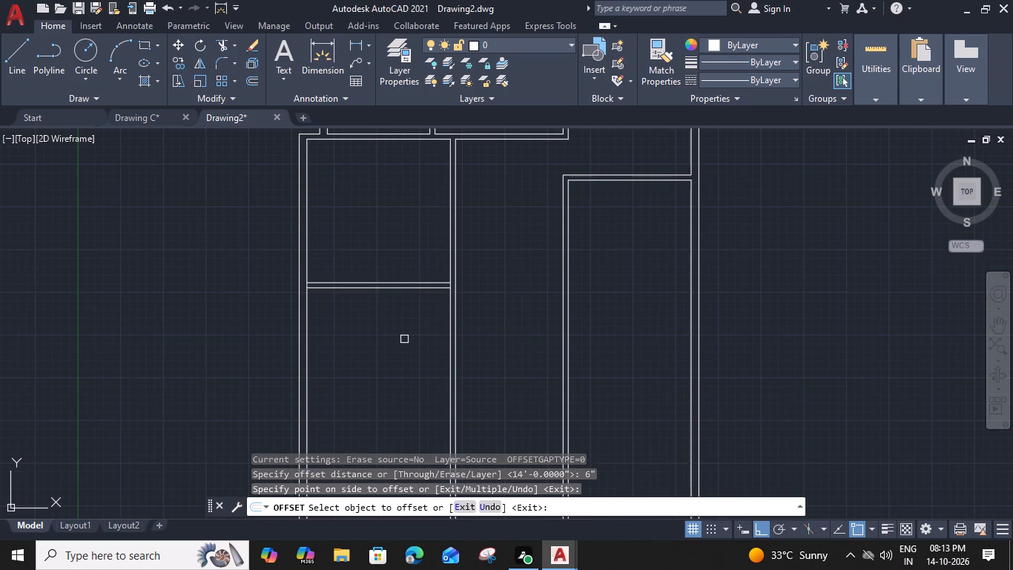
Offset the lower line of the lower left room's new partition 10' downward.
{"action": "middle_click_drag", "start_coordinate": [444, 308], "coordinate": [444, 272]}
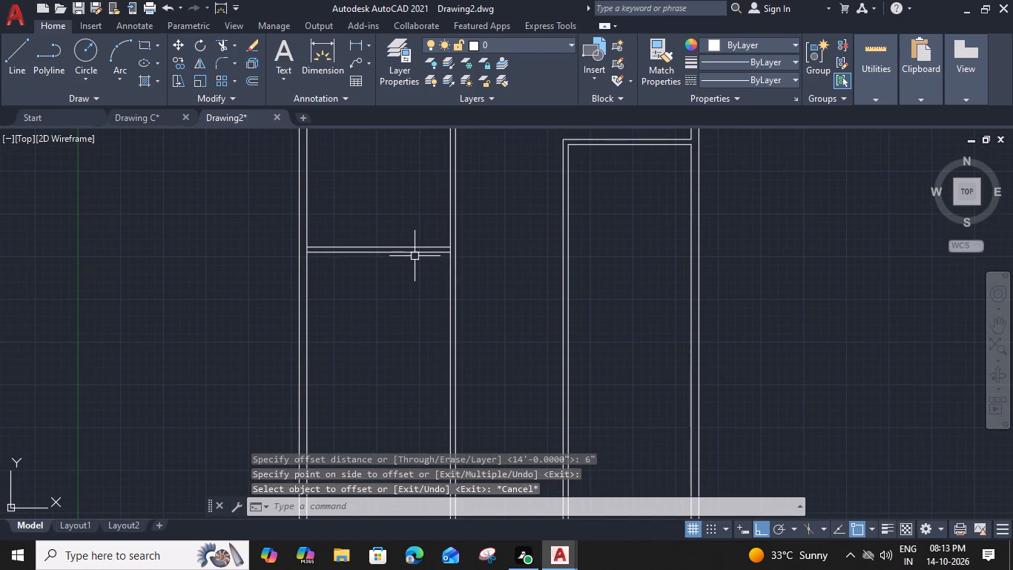
{"action": "left_click", "coordinate": [415, 253]}
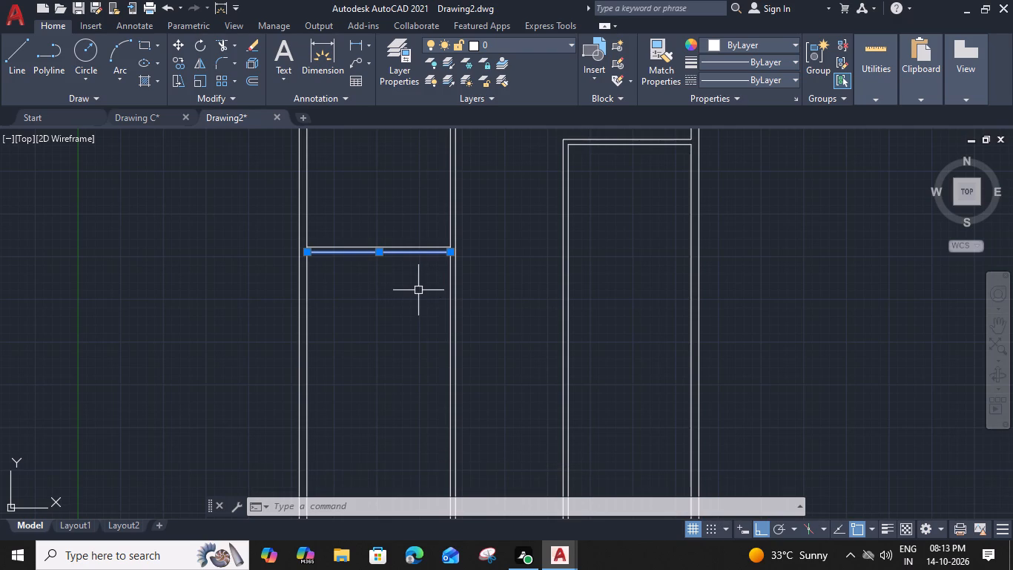
{"action": "middle_click_drag", "start_coordinate": [418, 290], "coordinate": [420, 268]}
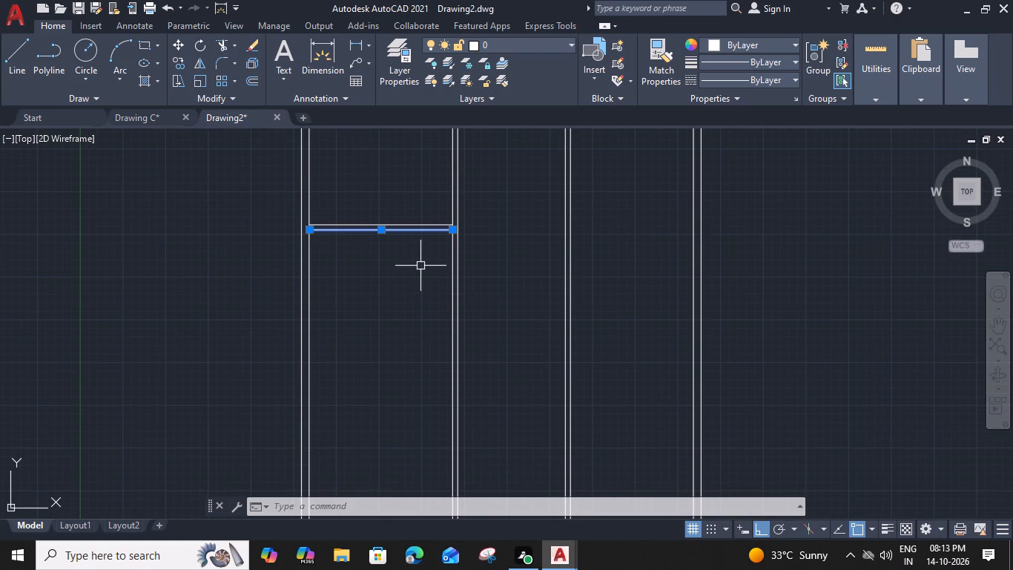
{"action": "type", "text": "O"}
{"action": "key", "text": "space"}
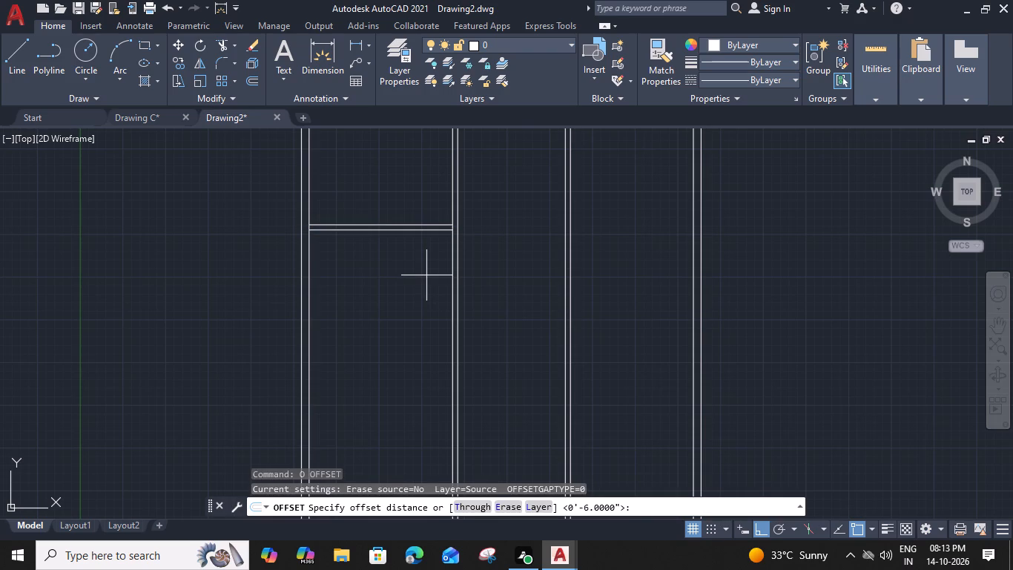
{"action": "key", "text": "1"}
{"action": "type", "text": "0'"}
{"action": "key", "text": "space"}
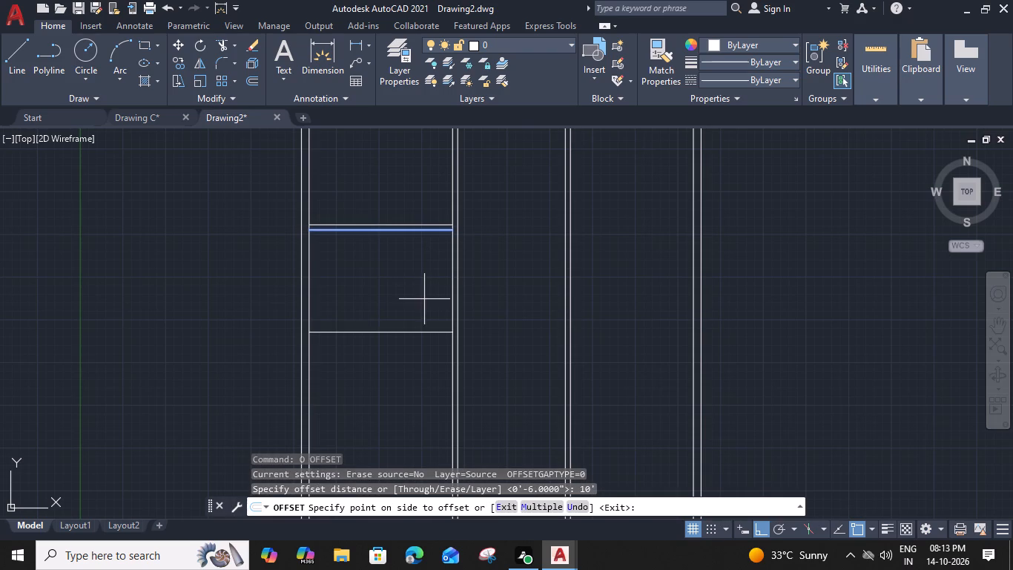
{"action": "left_click", "coordinate": [424, 299]}
{"action": "key", "text": "Escape"}
Offset the new bottom line of the lower left room 9" downward to form the outer wall thickness.
{"action": "middle_click_drag", "start_coordinate": [428, 301], "coordinate": [432, 248]}
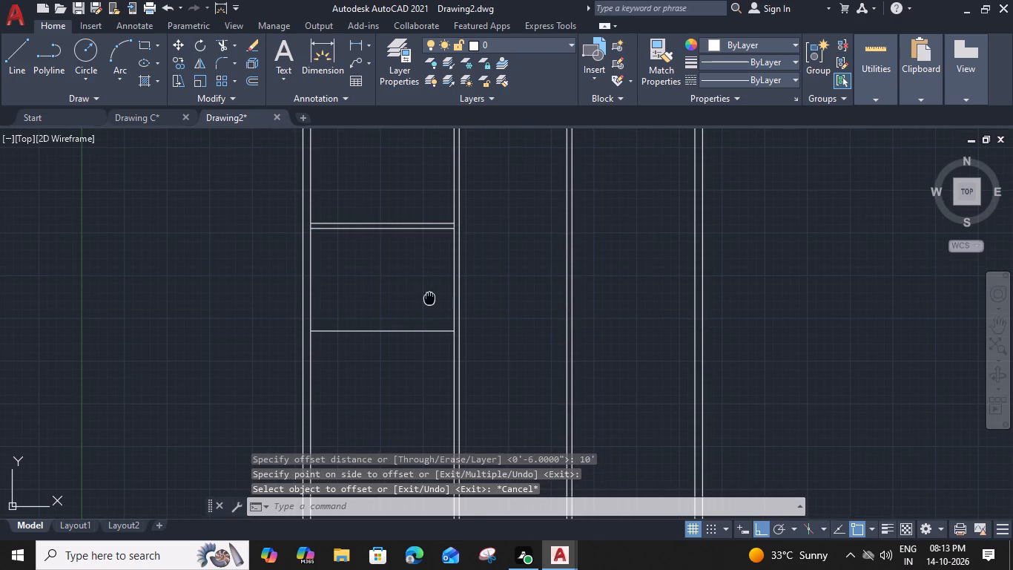
{"action": "left_click", "coordinate": [439, 278]}
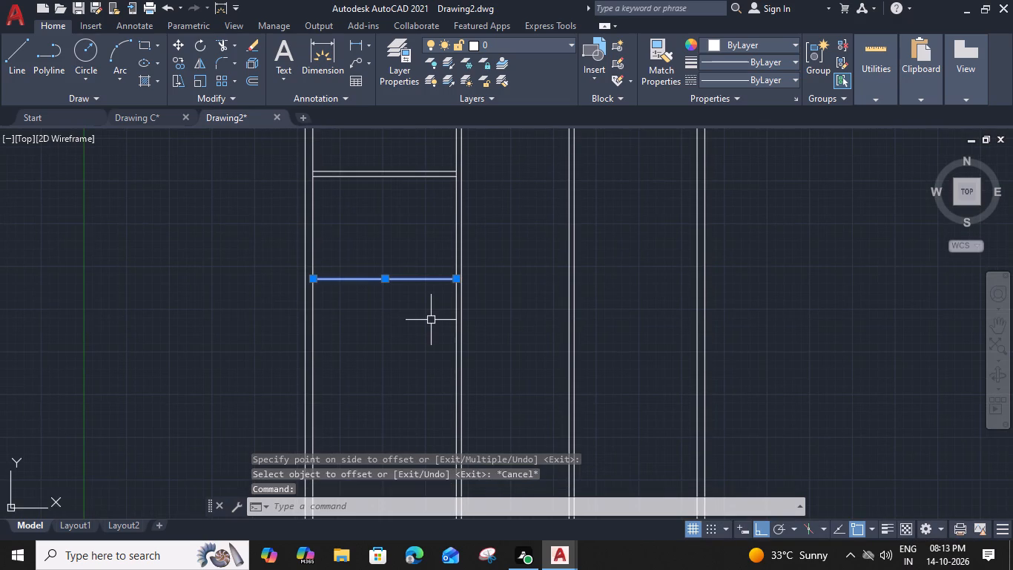
{"action": "key", "text": "o"}
{"action": "key", "text": "space"}
{"action": "type", "text": "9"}
{"action": "key", "text": "shift+quotedbl"}
{"action": "key", "text": "Return"}
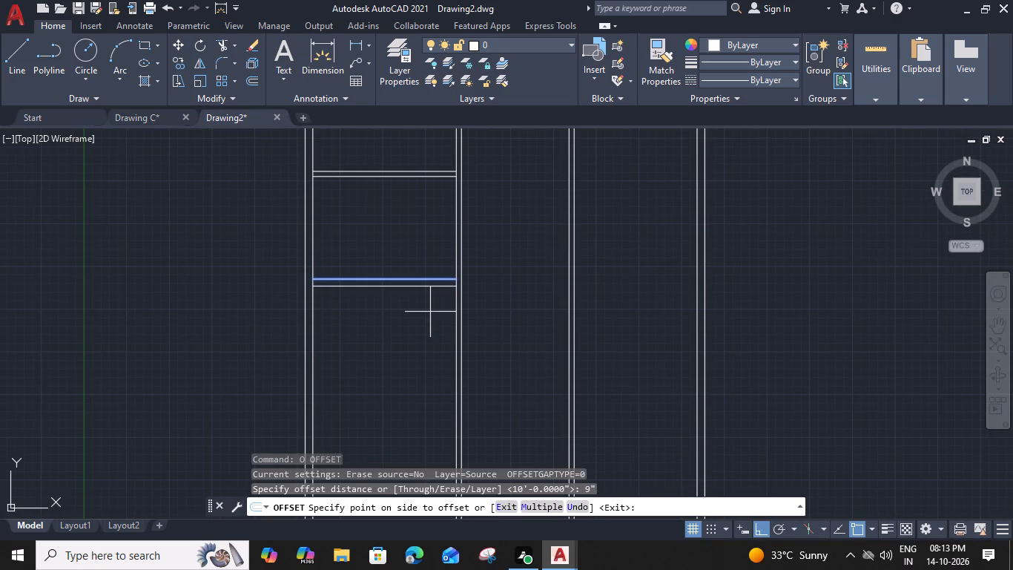
{"action": "left_click", "coordinate": [430, 321]}
{"action": "key", "text": "Escape"}
Extend both ends of the bottom wall's lower line to the outer lines of the two side walls.
{"action": "type", "text": "EX"}
{"action": "key", "text": "space"}
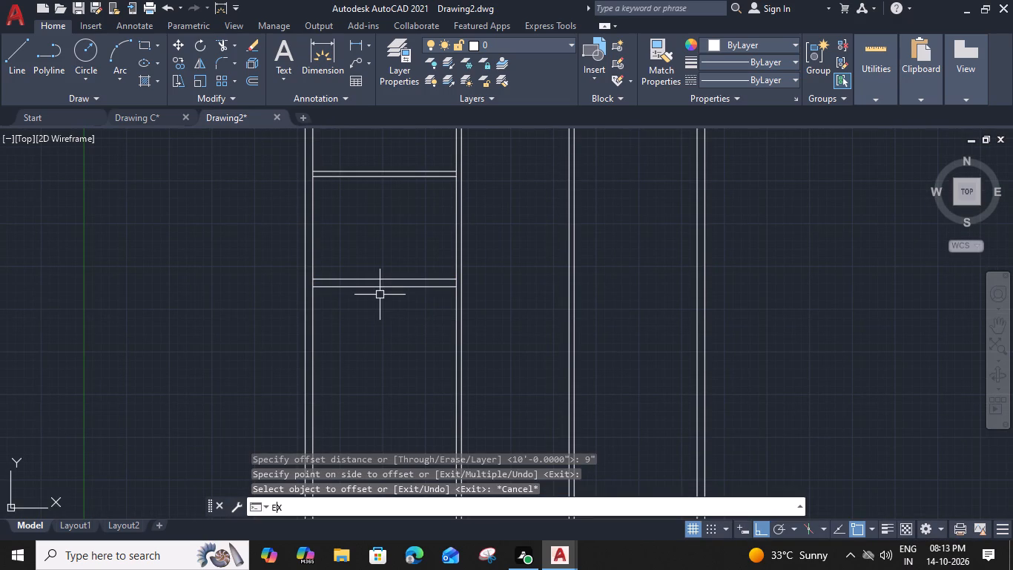
{"action": "left_click", "coordinate": [368, 285]}
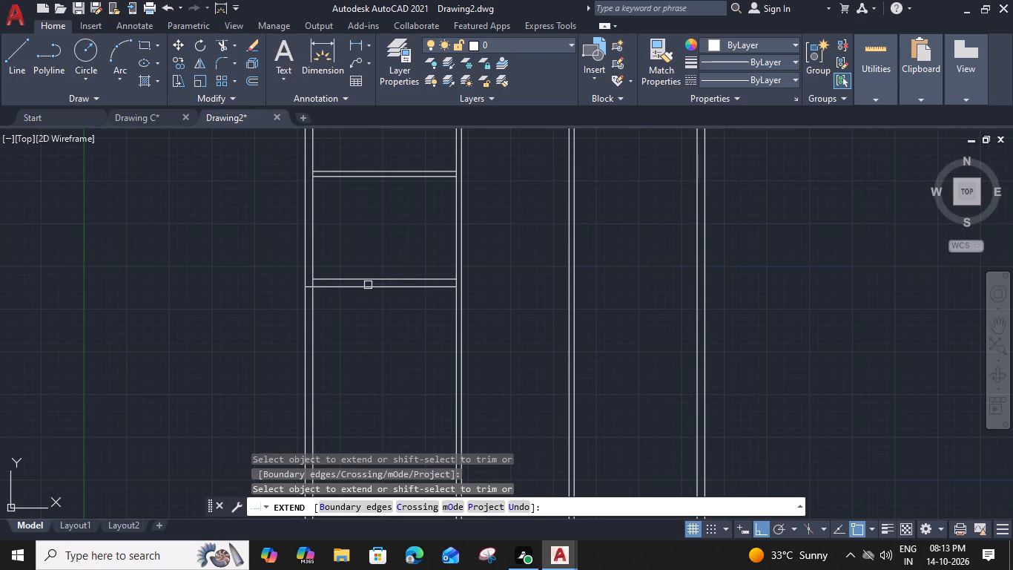
{"action": "left_click", "coordinate": [429, 285]}
Trim the inner lines of both side walls between the two lines of the new 9" bottom wall.
{"action": "scroll", "coordinate": [279, 286], "scroll_direction": "up", "scroll_amount": 3}
{"action": "left_click", "coordinate": [412, 275], "text": "shift"}
{"action": "scroll", "coordinate": [412, 275], "scroll_direction": "down", "scroll_amount": 2}
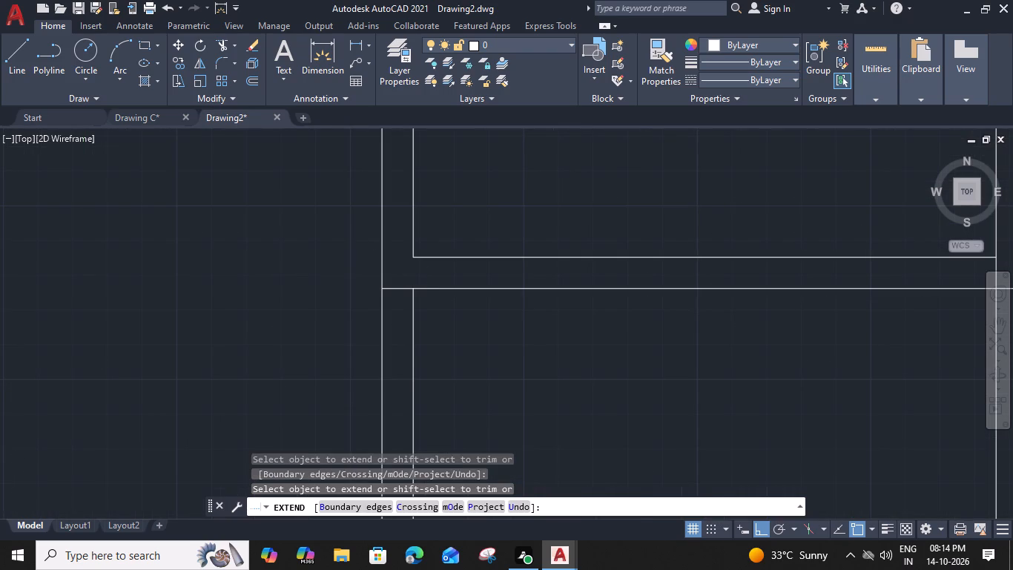
{"action": "scroll", "coordinate": [627, 275], "scroll_direction": "up", "scroll_amount": 3}
{"action": "left_click", "coordinate": [677, 272], "text": "shift"}
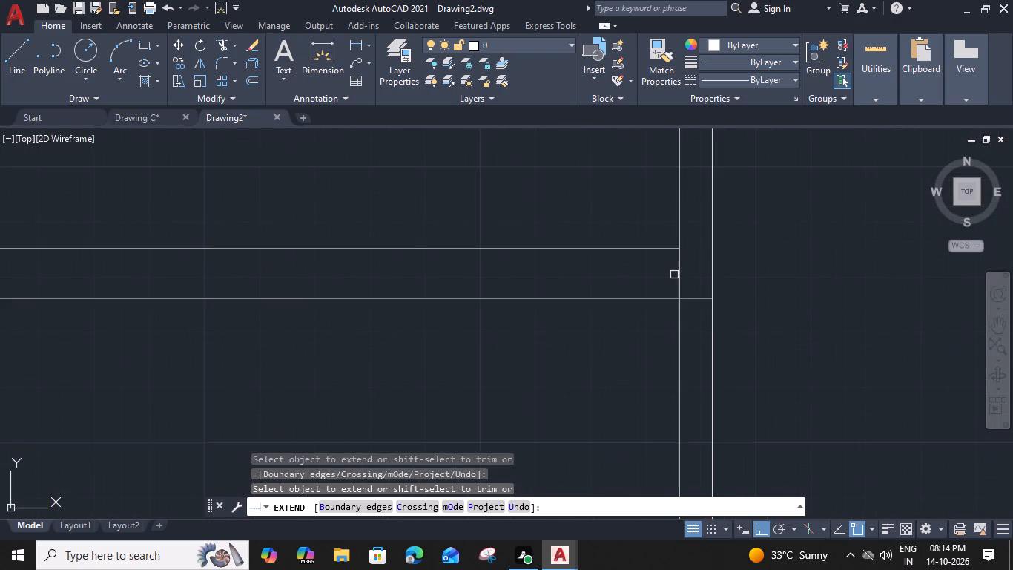
{"action": "key", "text": "Escape"}
Check the dimensions of the new room between the partition and the bottom wall with quick measure.
{"action": "scroll", "coordinate": [547, 196], "scroll_direction": "down", "scroll_amount": 2}
{"action": "middle_click_drag", "start_coordinate": [546, 194], "coordinate": [498, 430]}
{"action": "type", "text": "MEA"}
{"action": "key", "text": "space"}
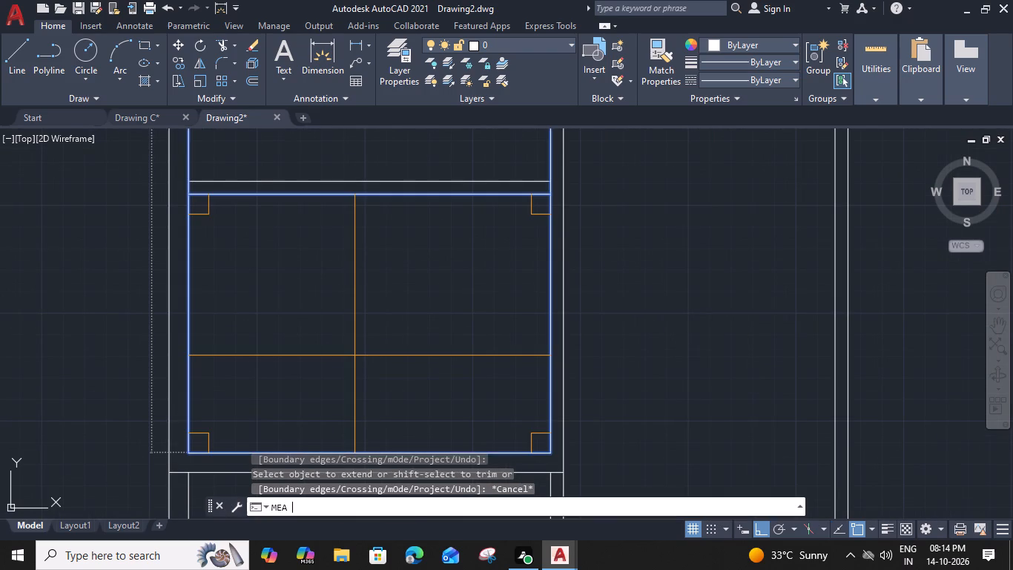
{"action": "key", "text": "Escape"}
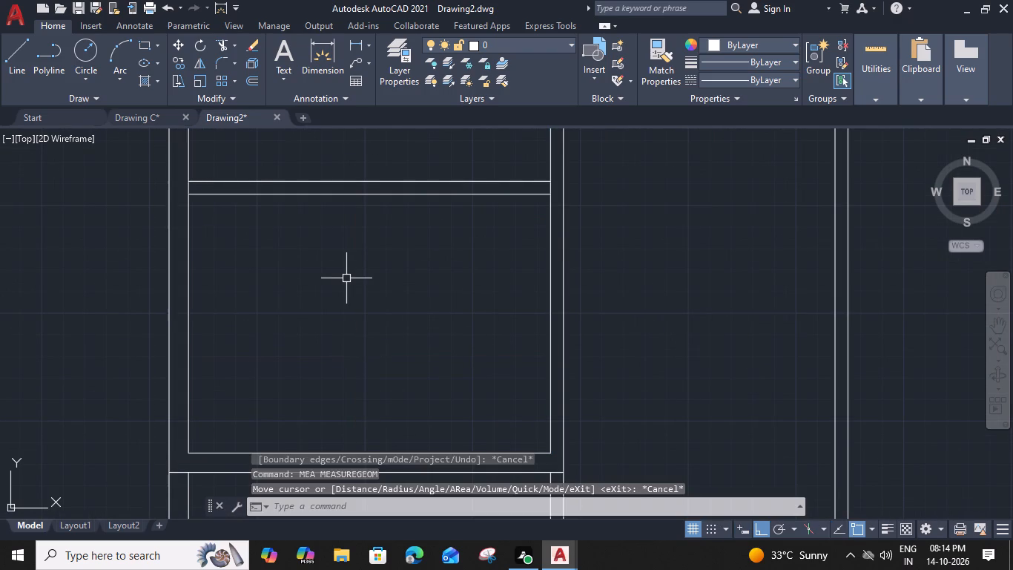
Trim the inner lines of both side walls where the 6" partition meets them.
{"action": "key", "text": "t"}
{"action": "key", "text": "r"}
{"action": "key", "text": "space"}
{"action": "scroll", "coordinate": [207, 171], "scroll_direction": "up", "scroll_amount": 2}
{"action": "left_click", "coordinate": [178, 209]}
{"action": "left_click", "coordinate": [151, 203]}
{"action": "scroll", "coordinate": [154, 206], "scroll_direction": "down", "scroll_amount": 2}
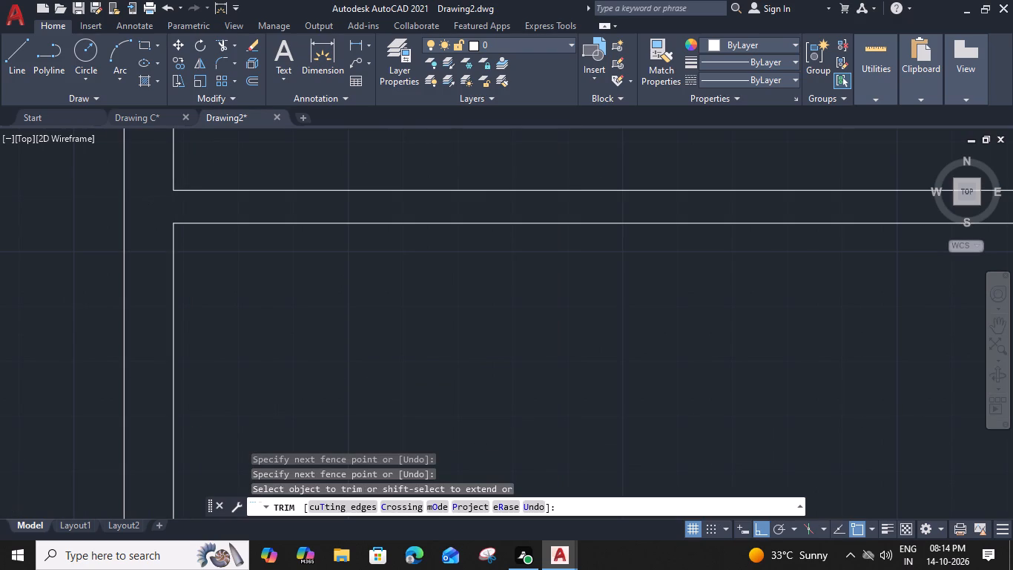
{"action": "scroll", "coordinate": [492, 206], "scroll_direction": "up", "scroll_amount": 2}
{"action": "left_click", "coordinate": [556, 206]}
{"action": "key", "text": "Escape"}
{"action": "scroll", "coordinate": [550, 203], "scroll_direction": "down", "scroll_amount": 2}
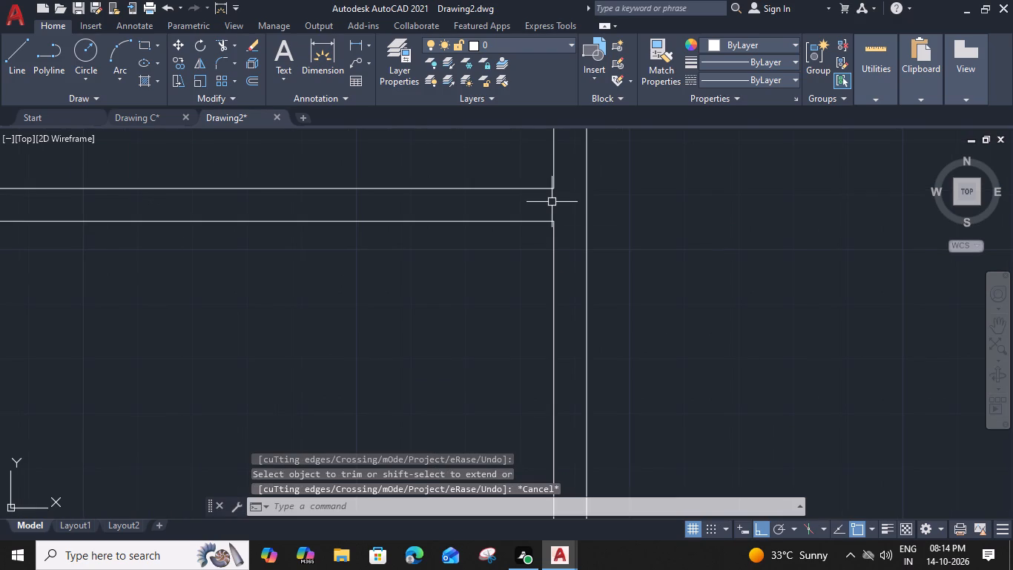
Trim away the four vertical side-wall lines running below the left rooms' bottom wall.
{"action": "scroll", "coordinate": [428, 266], "scroll_direction": "down", "scroll_amount": 2}
{"action": "middle_click_drag", "start_coordinate": [426, 265], "coordinate": [325, 276]}
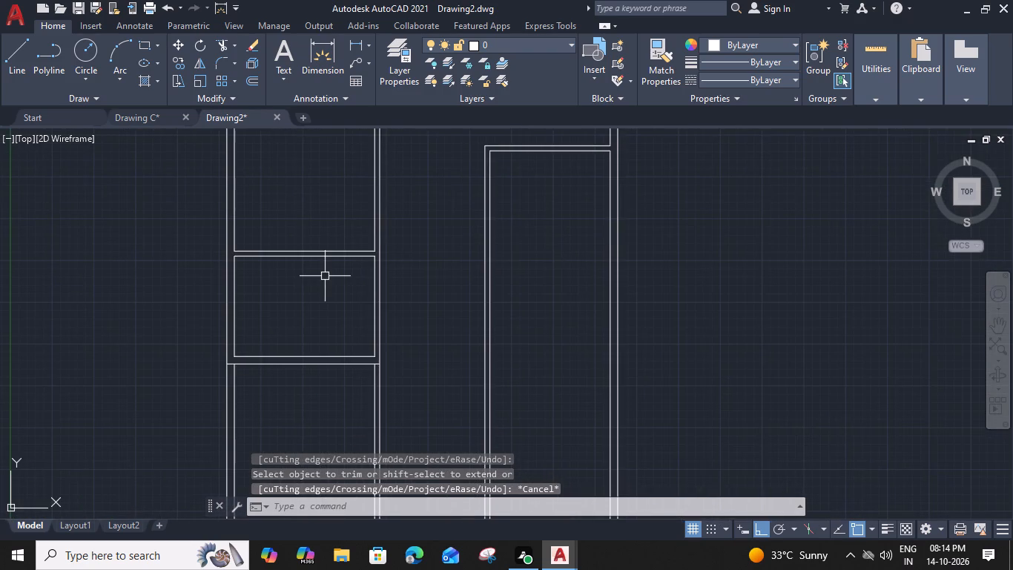
{"action": "middle_click_drag", "start_coordinate": [386, 333], "coordinate": [390, 241]}
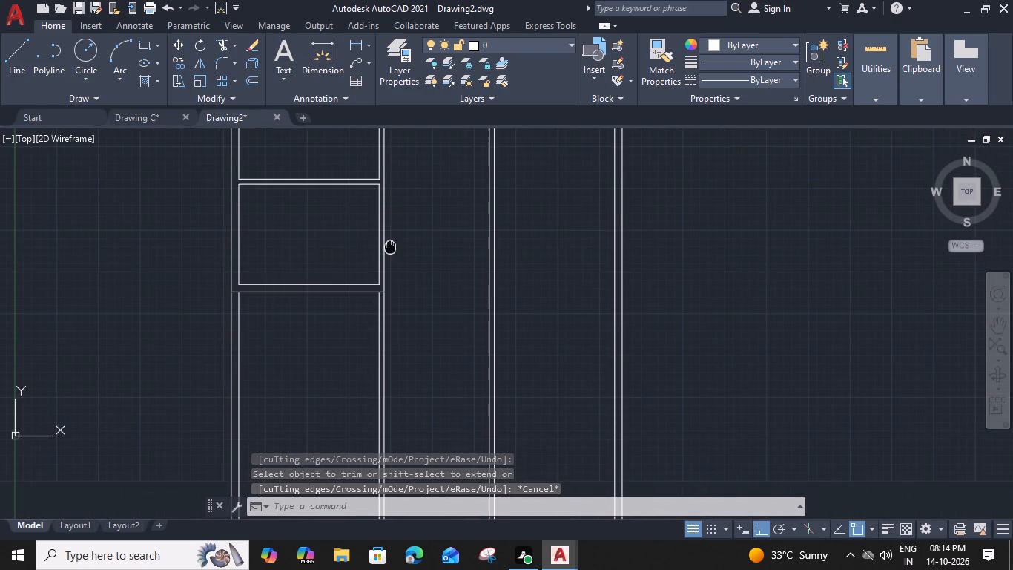
{"action": "key", "text": "t"}
{"action": "key", "text": "r"}
{"action": "key", "text": "space"}
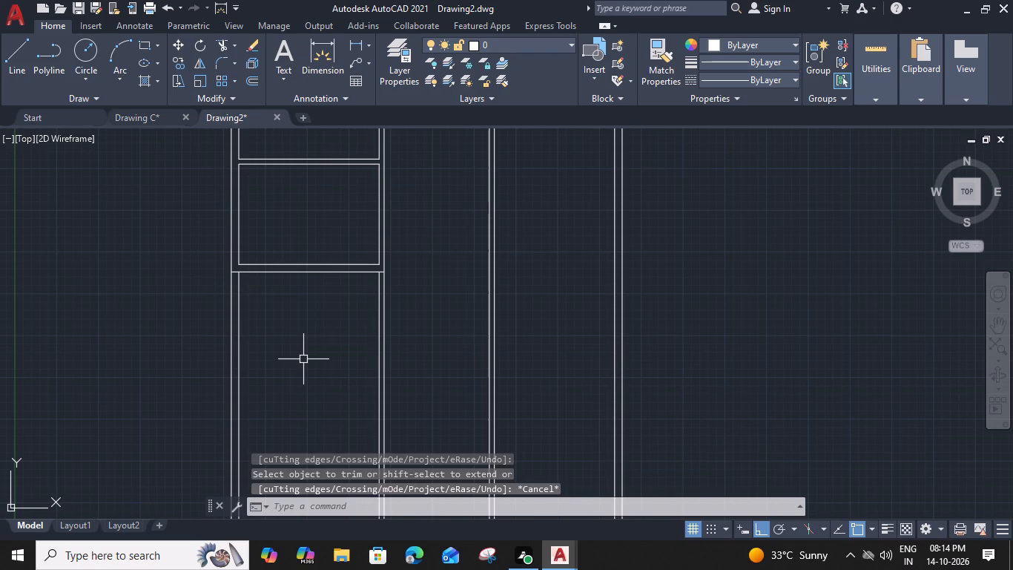
{"action": "left_click", "coordinate": [191, 335]}
{"action": "left_click", "coordinate": [445, 331]}
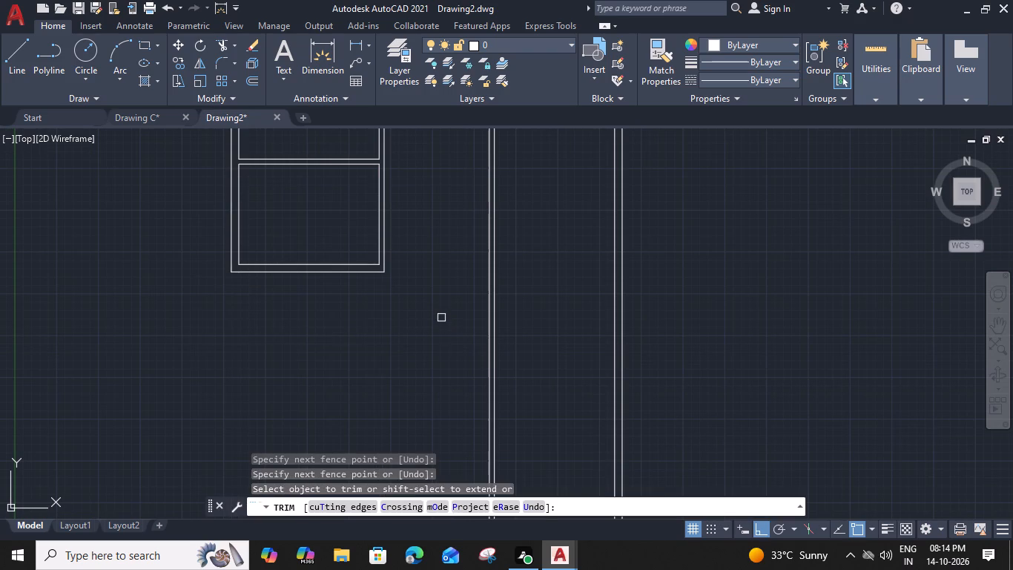
{"action": "key", "text": "Escape"}
Offset the top inner wall line of the lower right room 10' downward.
{"action": "middle_click_drag", "start_coordinate": [429, 296], "coordinate": [432, 318]}
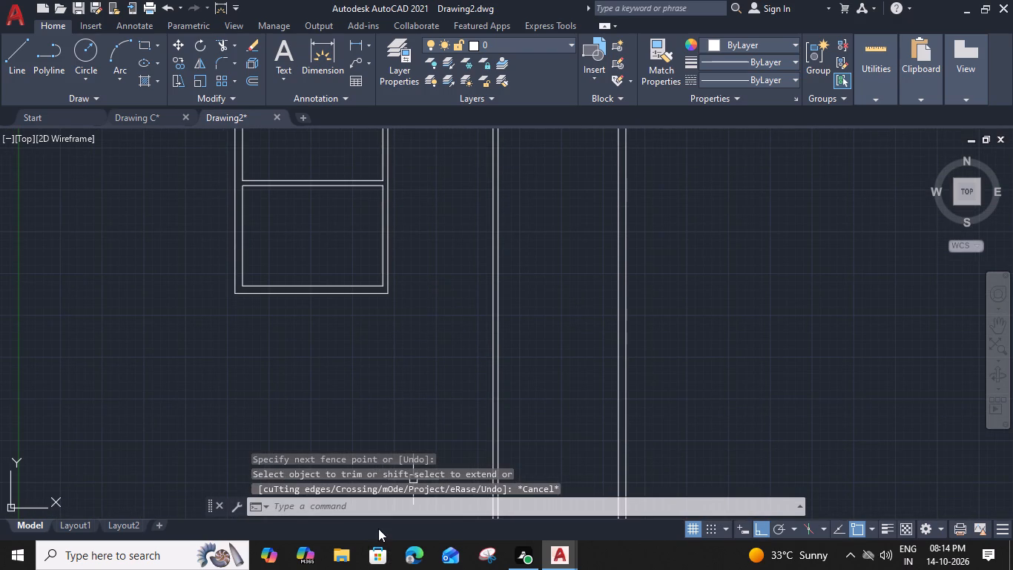
{"action": "middle_click_drag", "start_coordinate": [426, 369], "coordinate": [423, 368]}
{"action": "middle_click_drag", "start_coordinate": [423, 368], "coordinate": [394, 369]}
{"action": "middle_click_drag", "start_coordinate": [370, 307], "coordinate": [372, 328]}
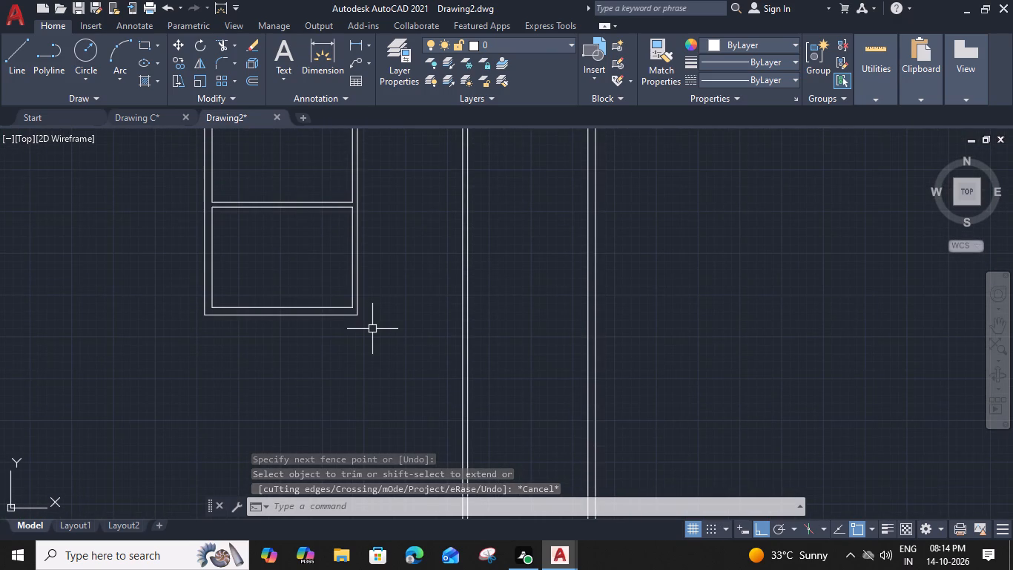
{"action": "middle_click_drag", "start_coordinate": [442, 267], "coordinate": [382, 377]}
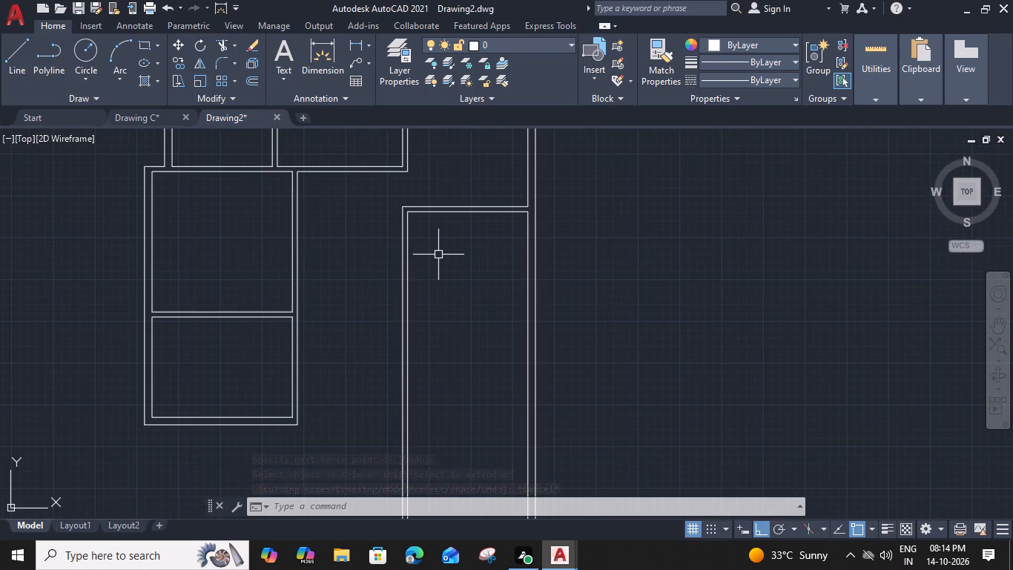
{"action": "left_click", "coordinate": [469, 213]}
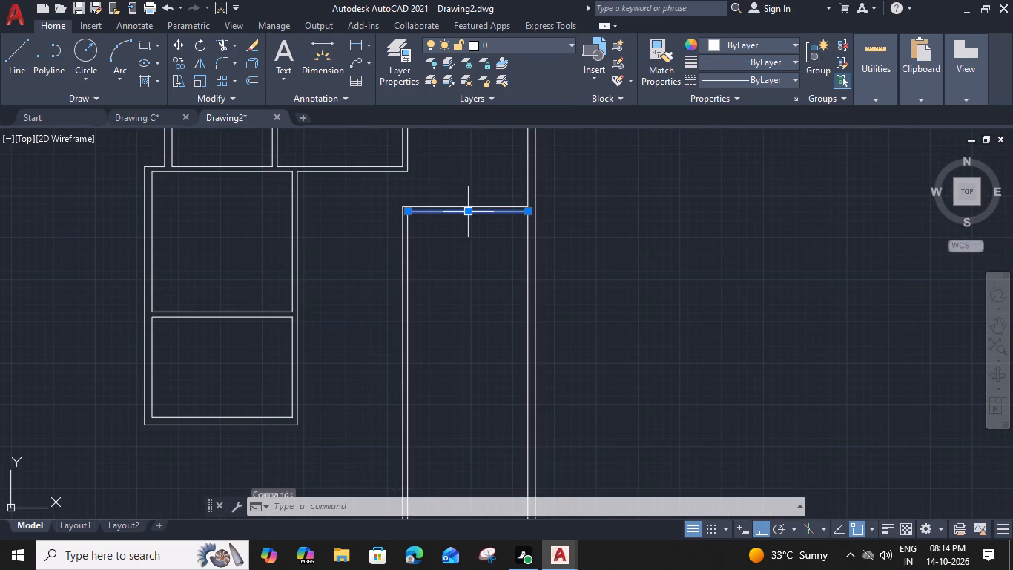
{"action": "type", "text": "O"}
{"action": "key", "text": "space"}
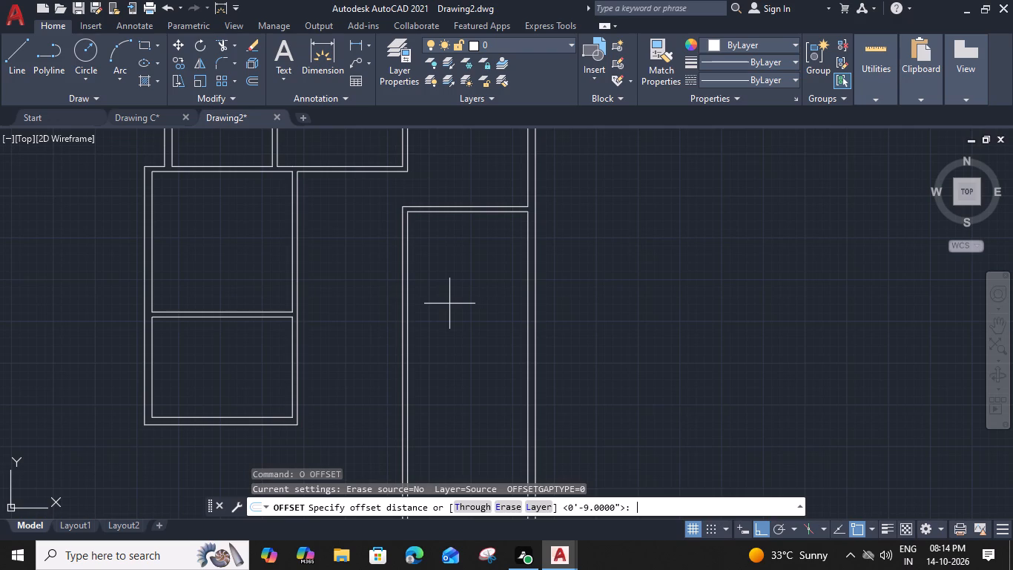
{"action": "type", "text": "10'"}
{"action": "key", "text": "space"}
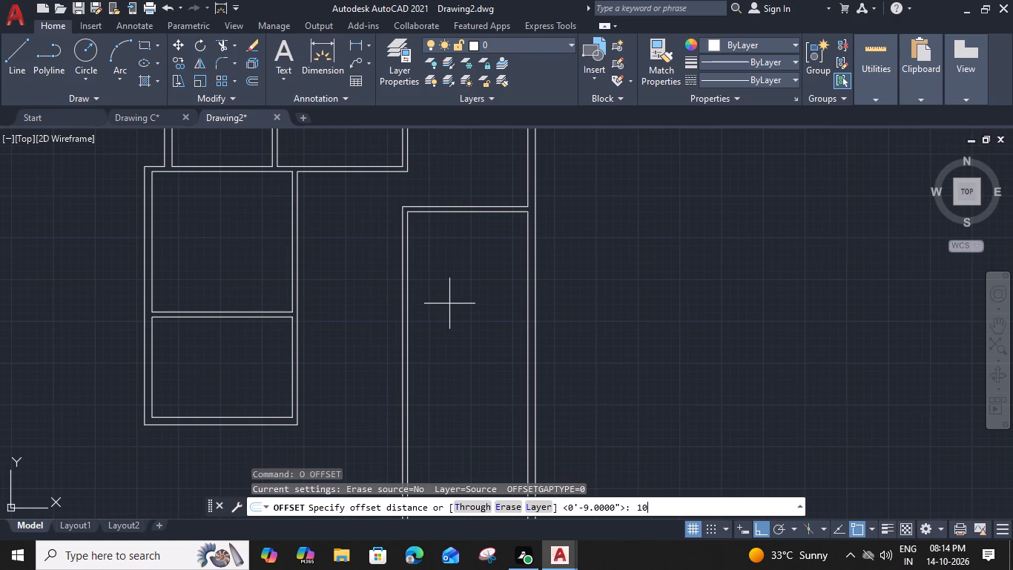
{"action": "left_click", "coordinate": [448, 359]}
{"action": "key", "text": "Escape"}
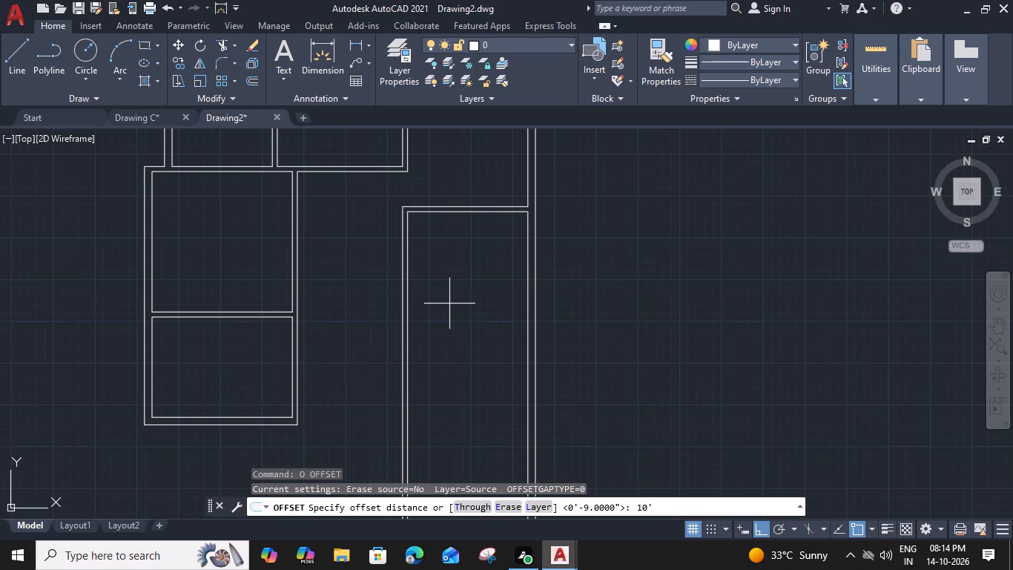
{"action": "key", "text": "Escape"}
Offset the lower right room's new horizontal line 9" downward to form the bottom wall thickness.
{"action": "left_click", "coordinate": [458, 313]}
{"action": "key", "text": "o"}
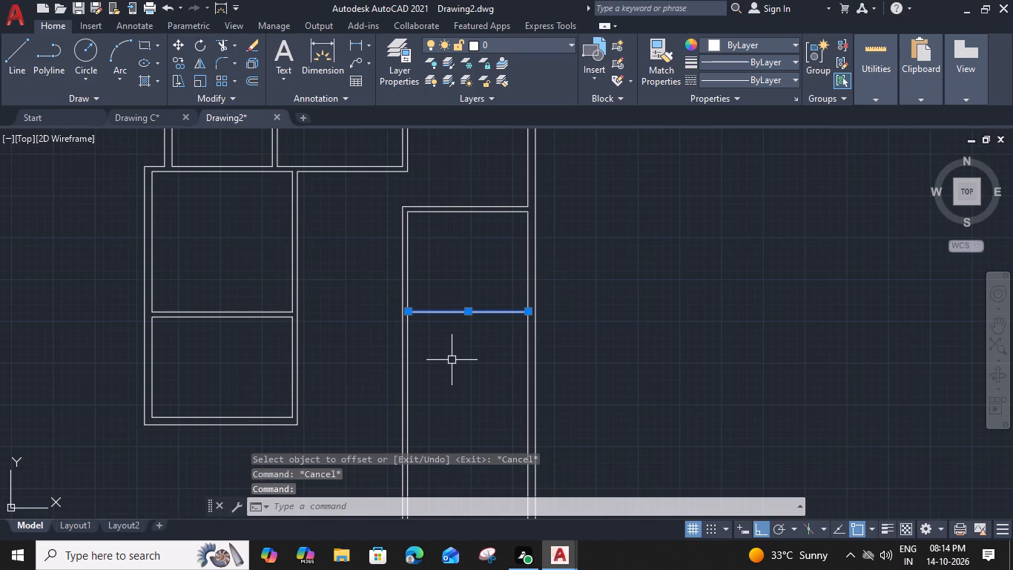
{"action": "key", "text": "space"}
{"action": "key", "text": "9"}
{"action": "key", "text": "shift+quotedbl"}
{"action": "key", "text": "Return"}
{"action": "left_click", "coordinate": [447, 381]}
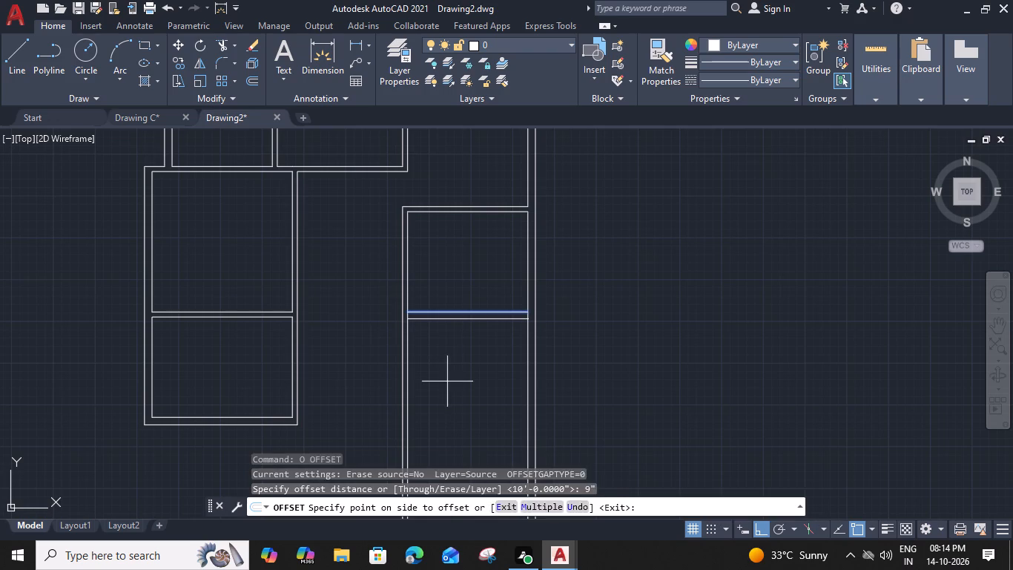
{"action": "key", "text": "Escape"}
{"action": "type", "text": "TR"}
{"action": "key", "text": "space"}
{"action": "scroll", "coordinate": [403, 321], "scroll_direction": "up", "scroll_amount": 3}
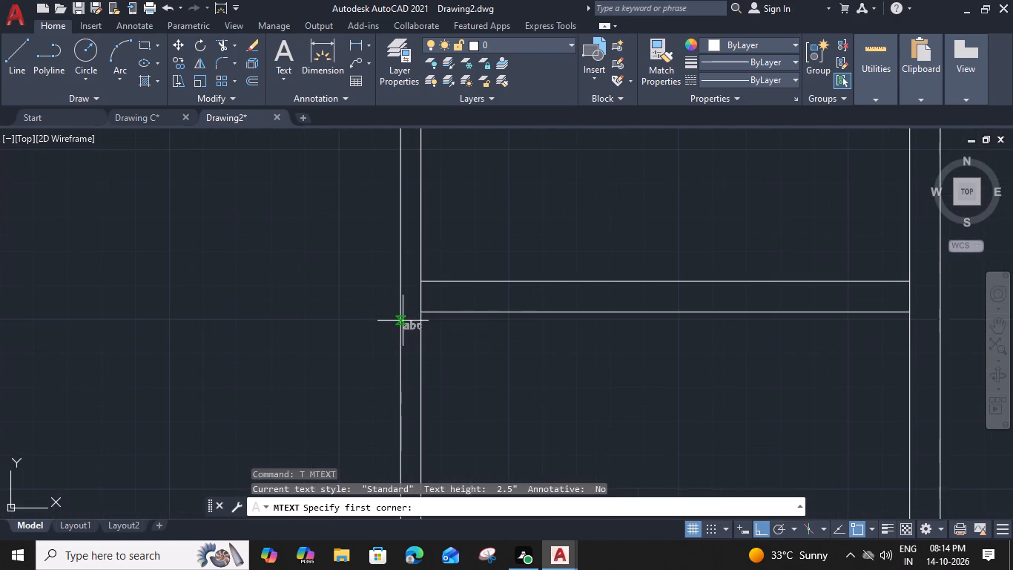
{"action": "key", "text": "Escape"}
Trim the left inner wall line across the lower right room's bottom wall and extend that wall's lower line to the outer wall line.
{"action": "key", "text": "t"}
{"action": "type", "text": "R"}
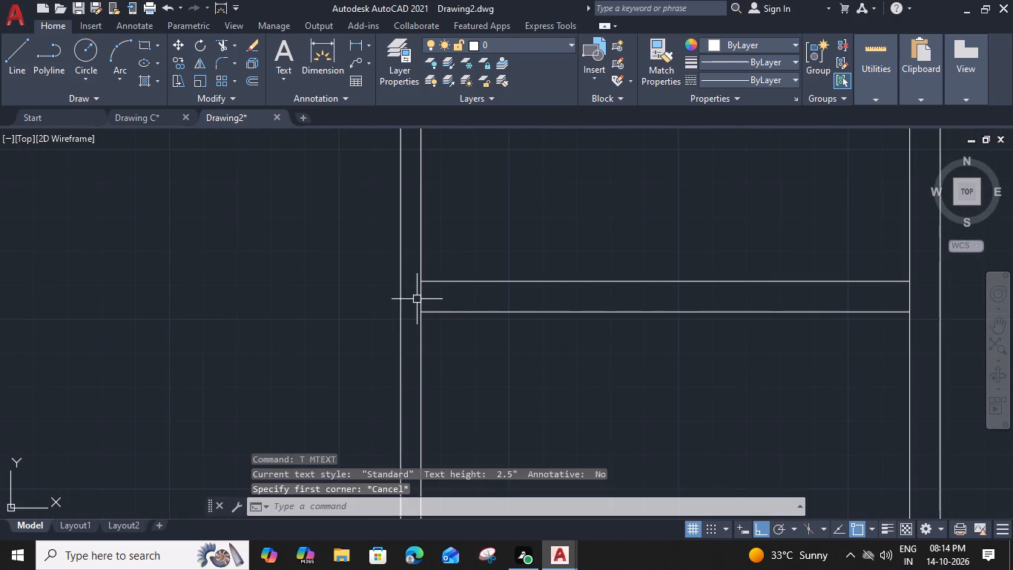
{"action": "key", "text": "space"}
{"action": "left_click", "coordinate": [420, 306]}
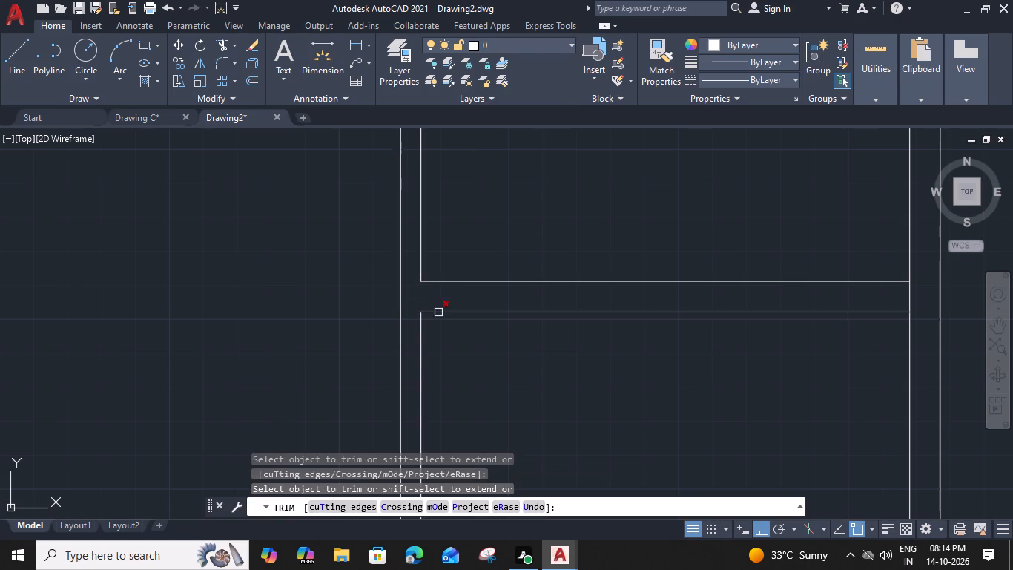
{"action": "left_click", "coordinate": [439, 314], "text": "shift"}
{"action": "key", "text": "Escape"}
{"action": "scroll", "coordinate": [438, 314], "scroll_direction": "down", "scroll_amount": 2}
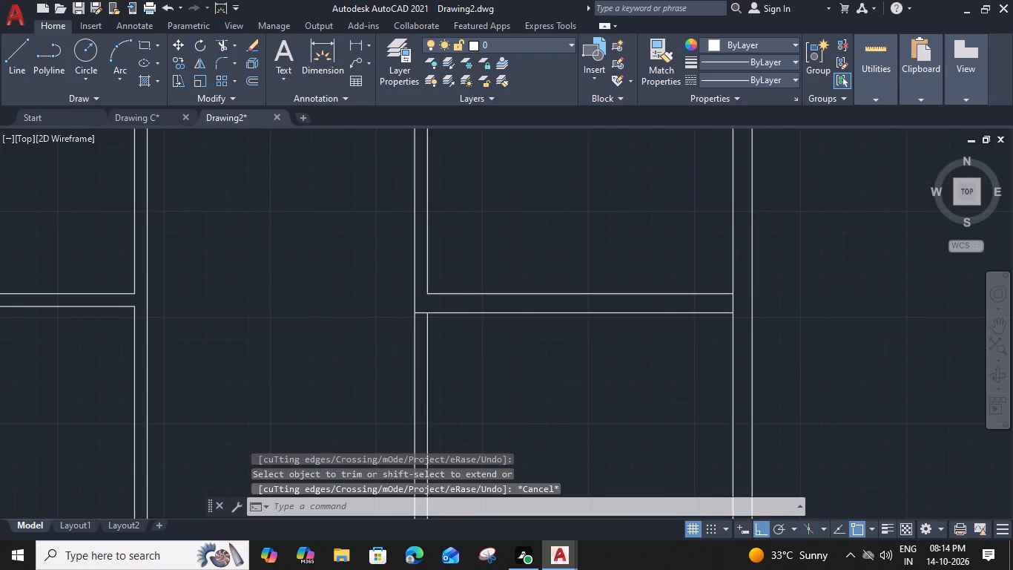
Trim away the left side wall's inner vertical line below the lower right room's bottom wall.
{"action": "middle_click_drag", "start_coordinate": [452, 367], "coordinate": [473, 312]}
{"action": "type", "text": "TR"}
{"action": "key", "text": "space"}
{"action": "left_click", "coordinate": [451, 299]}
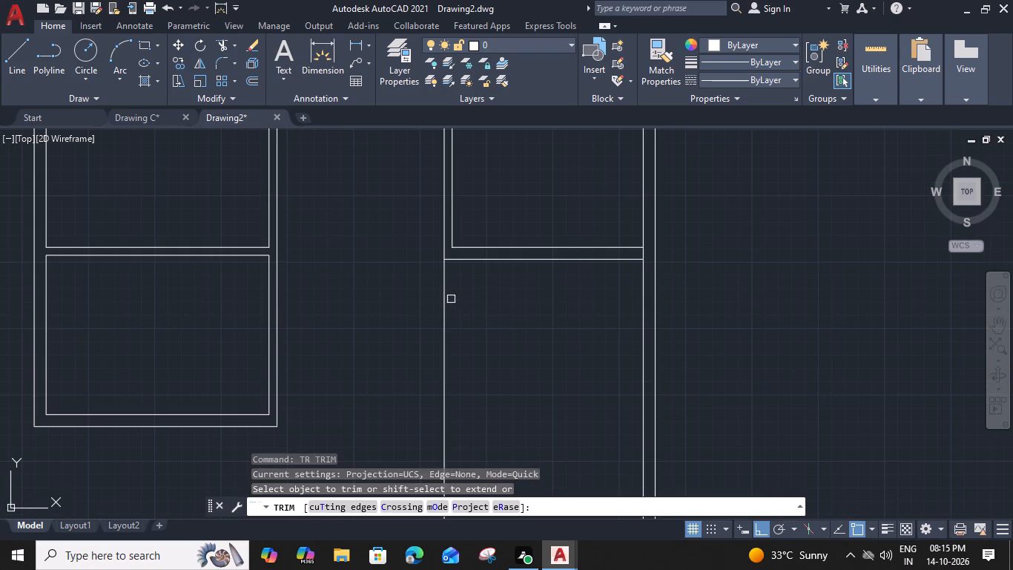
{"action": "key", "text": "Escape"}
Offset the lower right room's left outer wall line 9" inward.
{"action": "left_click", "coordinate": [443, 295]}
{"action": "type", "text": "O 9\""}
{"action": "key", "text": "Return"}
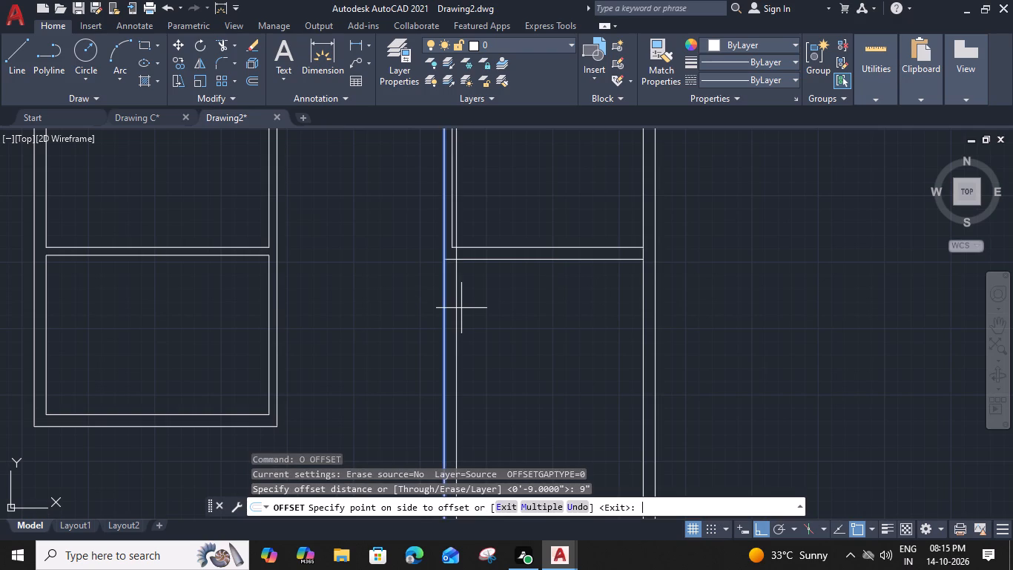
{"action": "left_click", "coordinate": [472, 322]}
{"action": "key", "text": "Escape"}
Trim the new 9" offset line within the room's bottom wall and delete its remaining portion above that wall.
{"action": "key", "text": "t"}
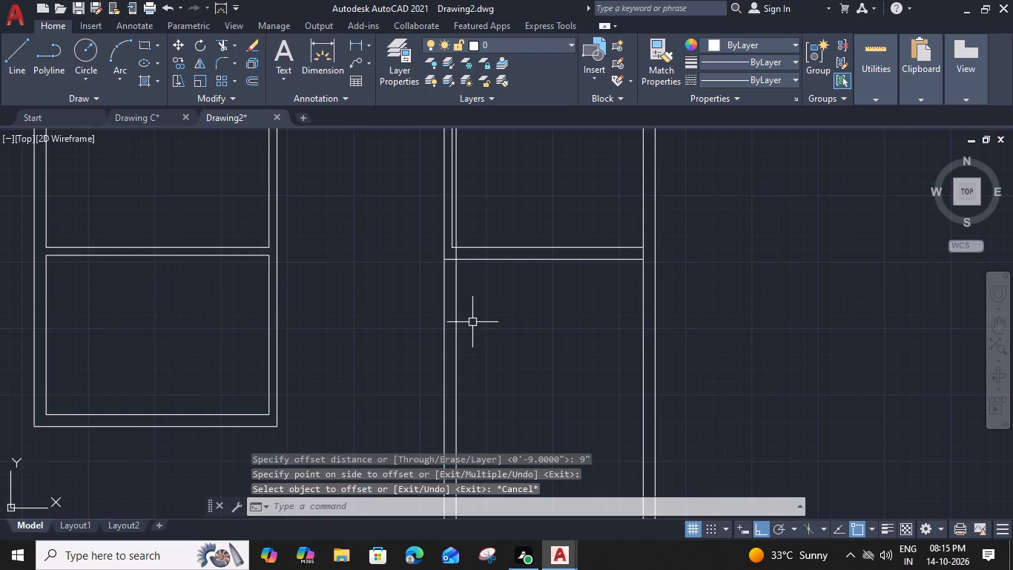
{"action": "key", "text": "r"}
{"action": "key", "text": "space"}
{"action": "scroll", "coordinate": [436, 231], "scroll_direction": "up", "scroll_amount": 3}
{"action": "left_click", "coordinate": [515, 309]}
{"action": "key", "text": "Escape"}
{"action": "left_click", "coordinate": [515, 273]}
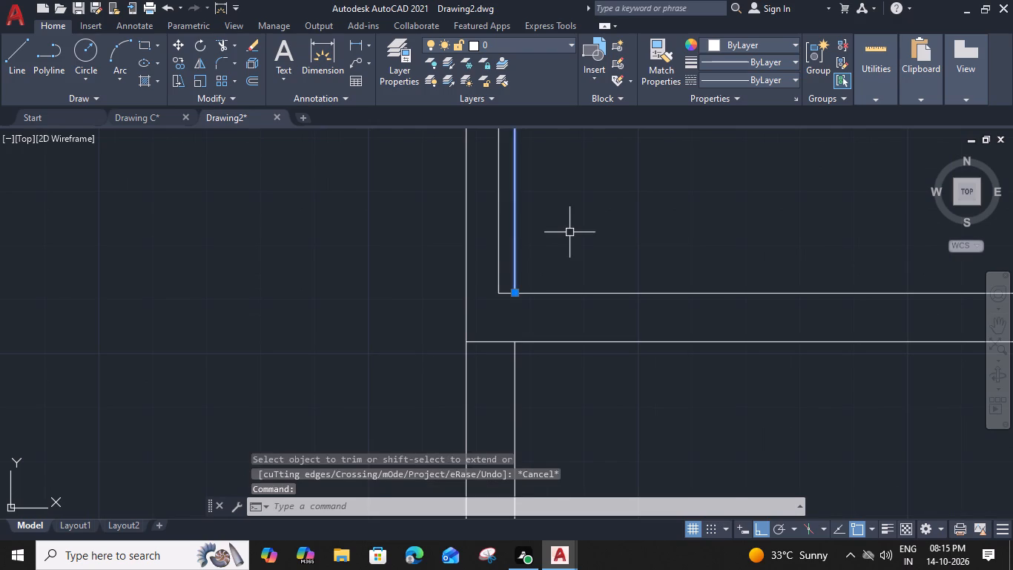
{"action": "key", "text": "Delete"}
{"action": "scroll", "coordinate": [570, 234], "scroll_direction": "down", "scroll_amount": 3}
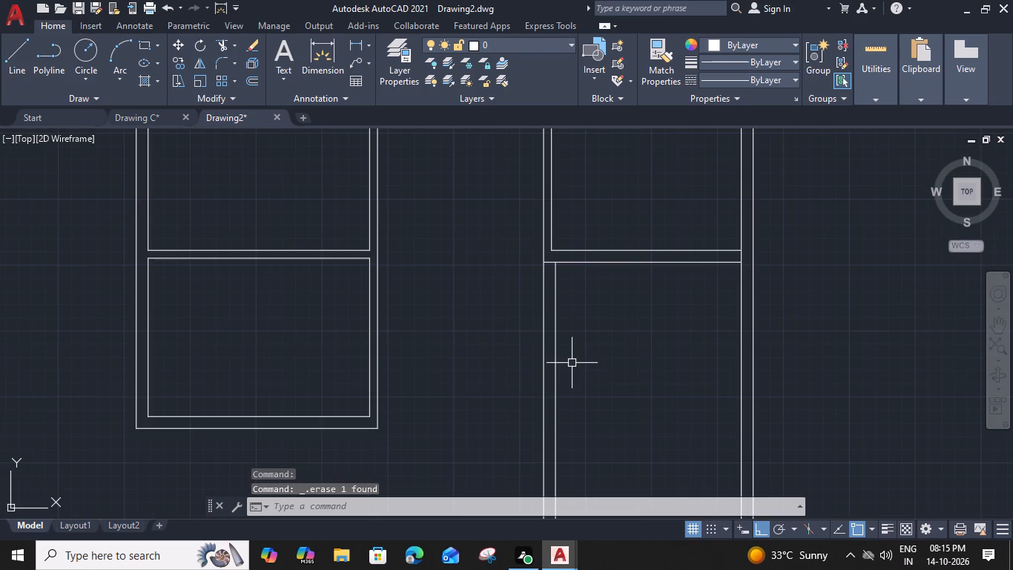
Offset the bottom wall line of the upper middle room, between the left rooms and the right room, 20' downward.
{"action": "scroll", "coordinate": [556, 407], "scroll_direction": "down", "scroll_amount": 1}
{"action": "middle_click_drag", "start_coordinate": [505, 425], "coordinate": [565, 343]}
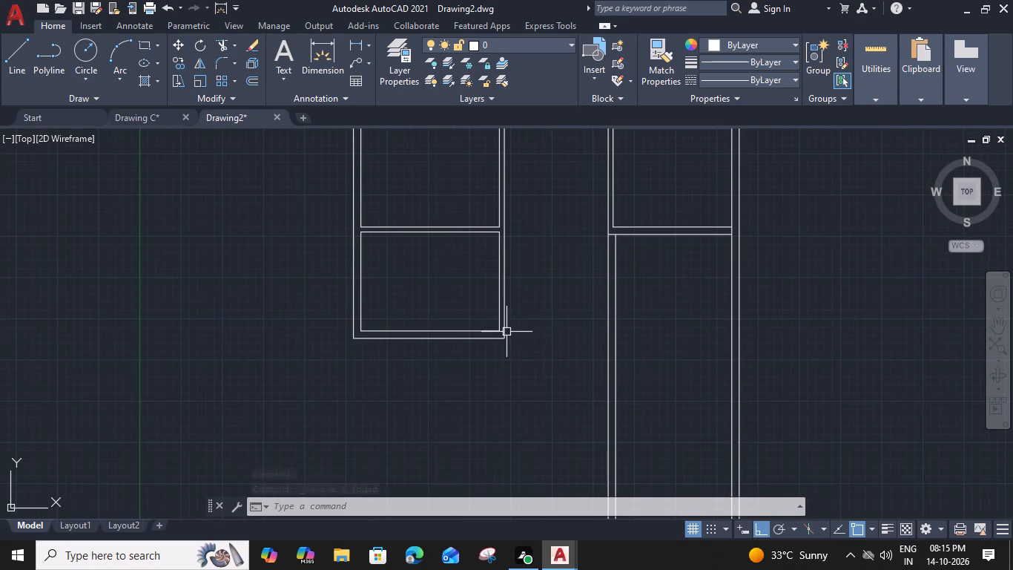
{"action": "scroll", "coordinate": [506, 332], "scroll_direction": "up", "scroll_amount": 1}
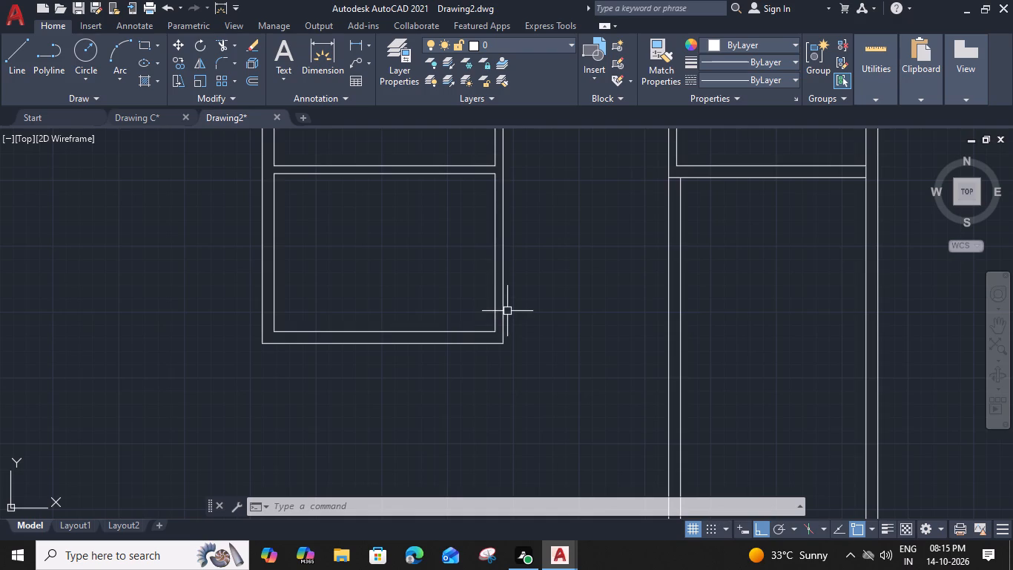
{"action": "scroll", "coordinate": [507, 311], "scroll_direction": "up", "scroll_amount": 1}
{"action": "scroll", "coordinate": [513, 318], "scroll_direction": "down", "scroll_amount": 2}
{"action": "middle_click_drag", "start_coordinate": [546, 312], "coordinate": [449, 372]}
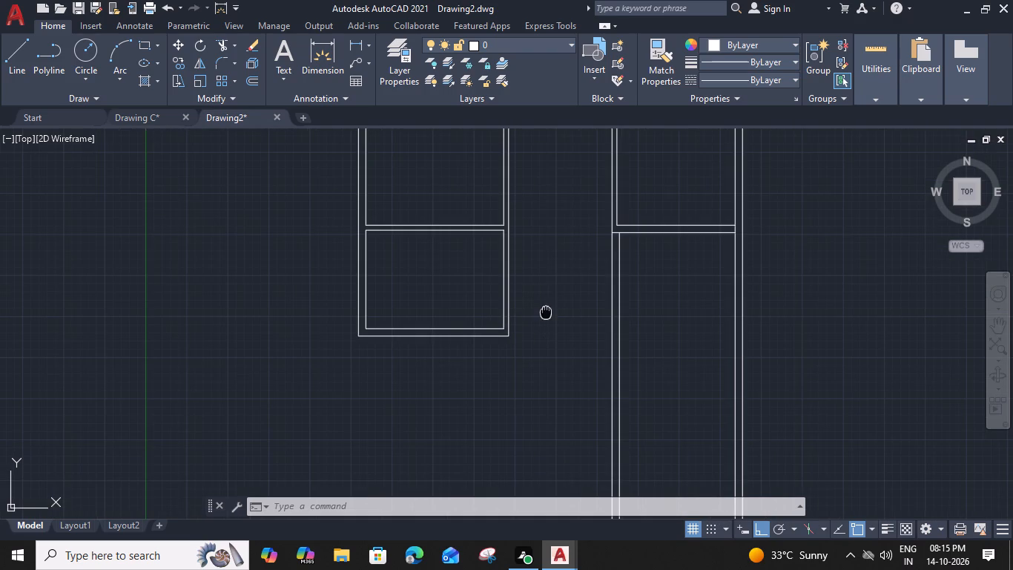
{"action": "middle_click_drag", "start_coordinate": [449, 372], "coordinate": [444, 417]}
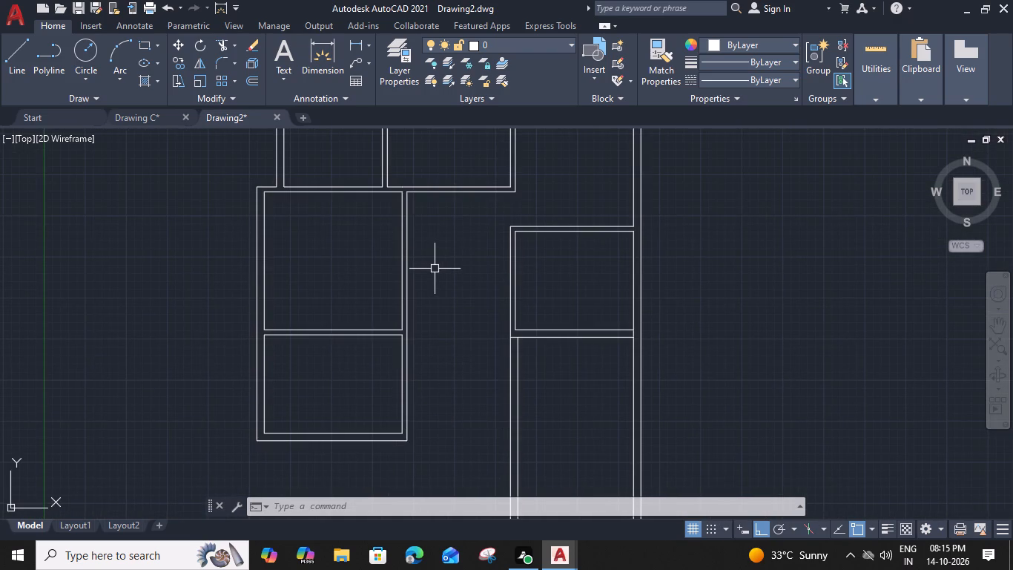
{"action": "left_click", "coordinate": [463, 193]}
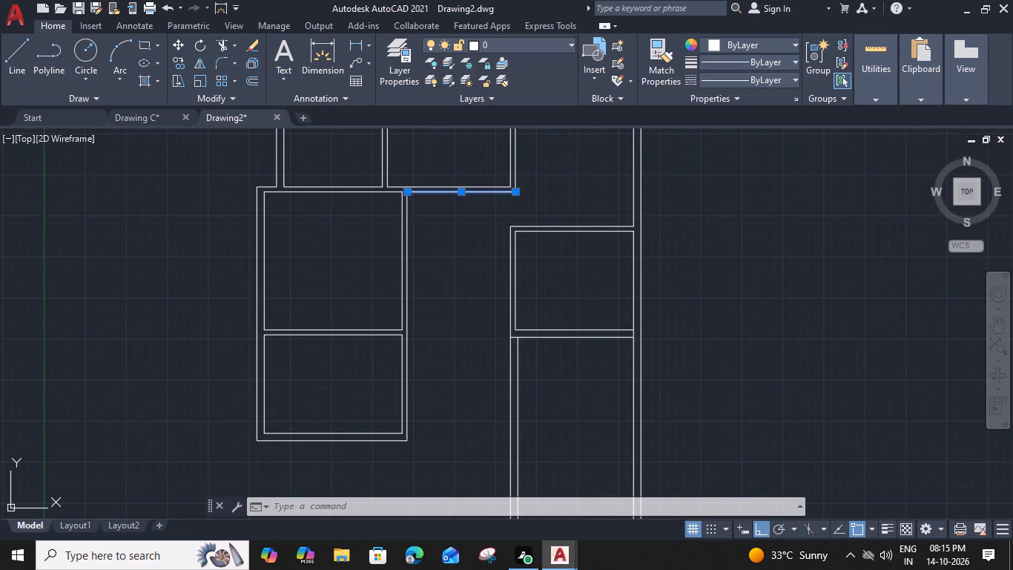
{"action": "key", "text": "o"}
{"action": "key", "text": "space"}
{"action": "key", "text": "2"}
{"action": "key", "text": "0"}
{"action": "type", "text": "'"}
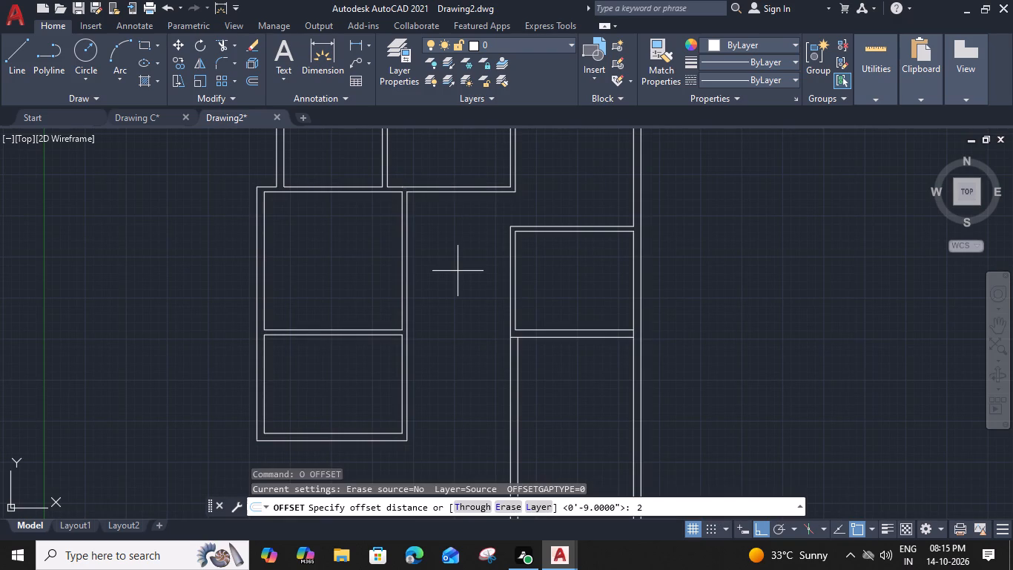
{"action": "key", "text": "space"}
{"action": "left_click", "coordinate": [462, 333]}
{"action": "key", "text": "Escape"}
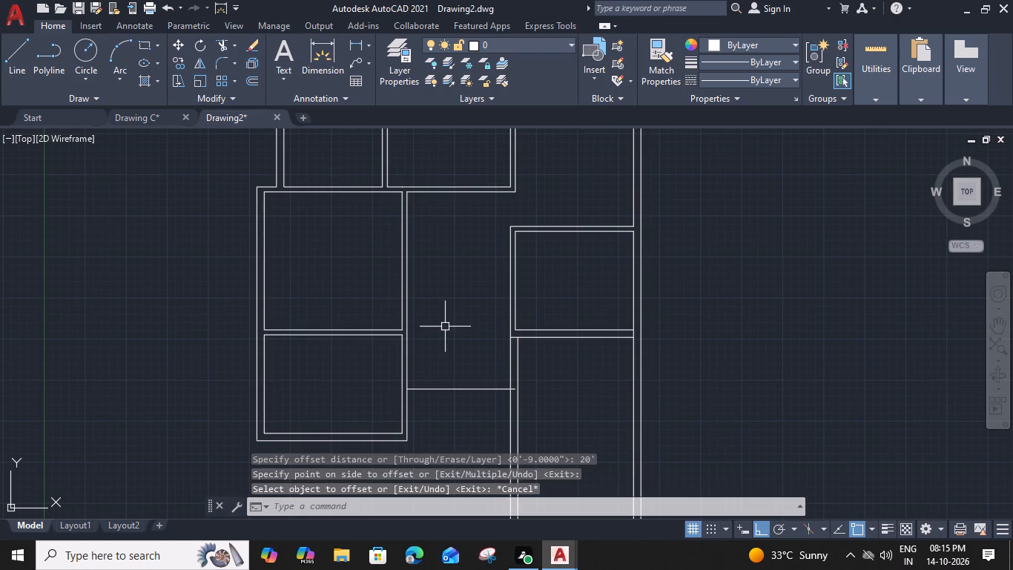
Select the new horizontal line between the lower left room and the right wing's left wall.
{"action": "middle_click_drag", "start_coordinate": [448, 329], "coordinate": [451, 244]}
{"action": "left_click", "coordinate": [457, 306]}
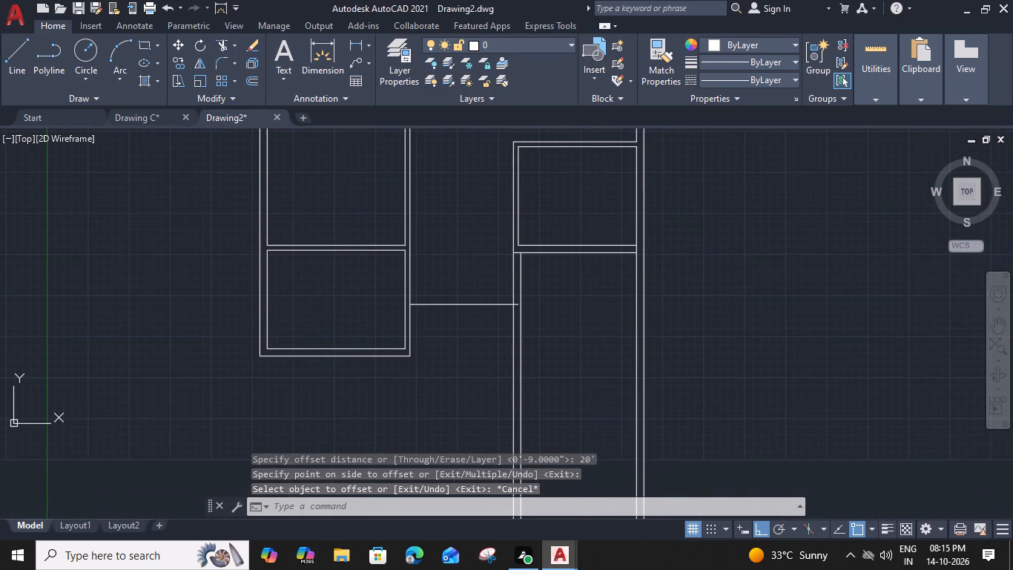
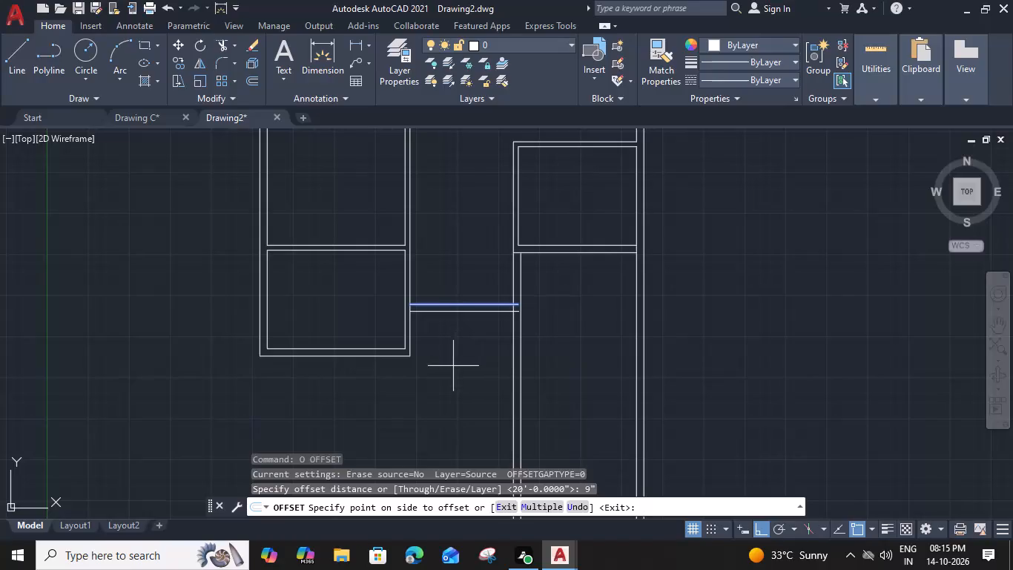
Offset the selected horizontal line between the lower left room and the right wing 9" downward.
{"action": "left_click", "coordinate": [453, 367]}
{"action": "key", "text": "Escape"}
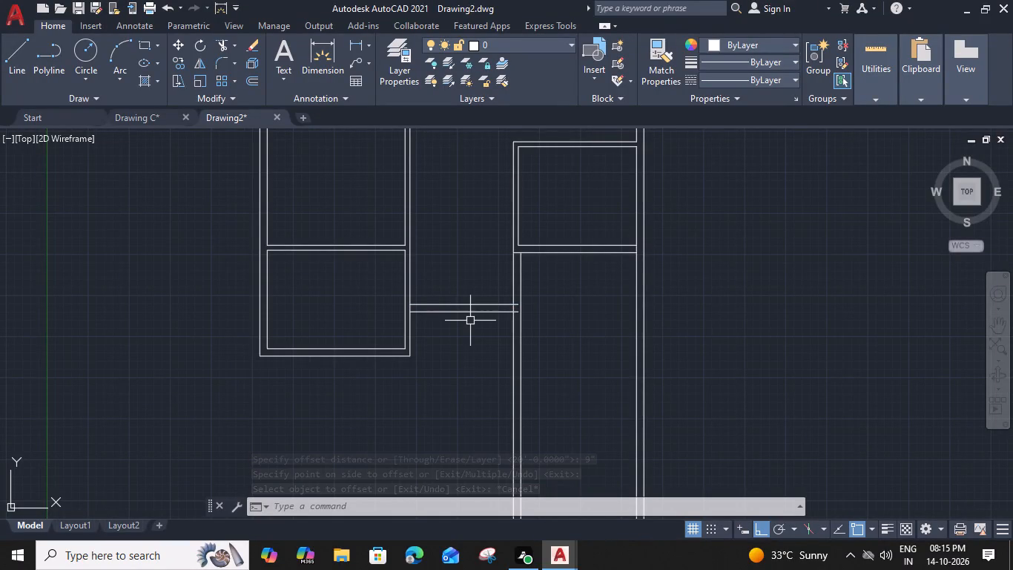
Trim the new 9" cross wall's junctions with both side walls, its overhanging right ends, and the line crossing the lower right room's top-left wall corner.
{"action": "scroll", "coordinate": [470, 315], "scroll_direction": "up", "scroll_amount": 1}
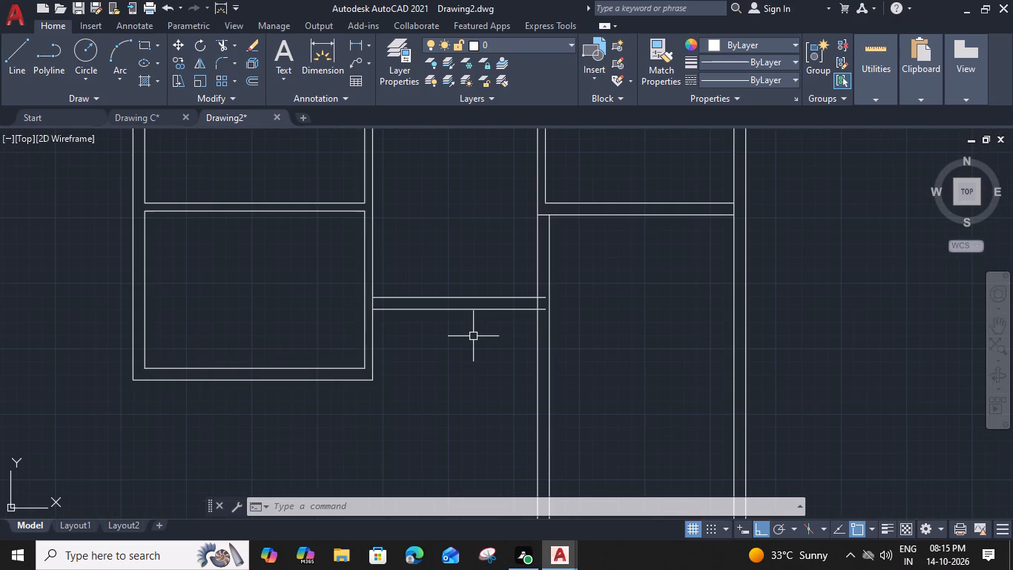
{"action": "key", "text": "t"}
{"action": "key", "text": "r"}
{"action": "key", "text": "space"}
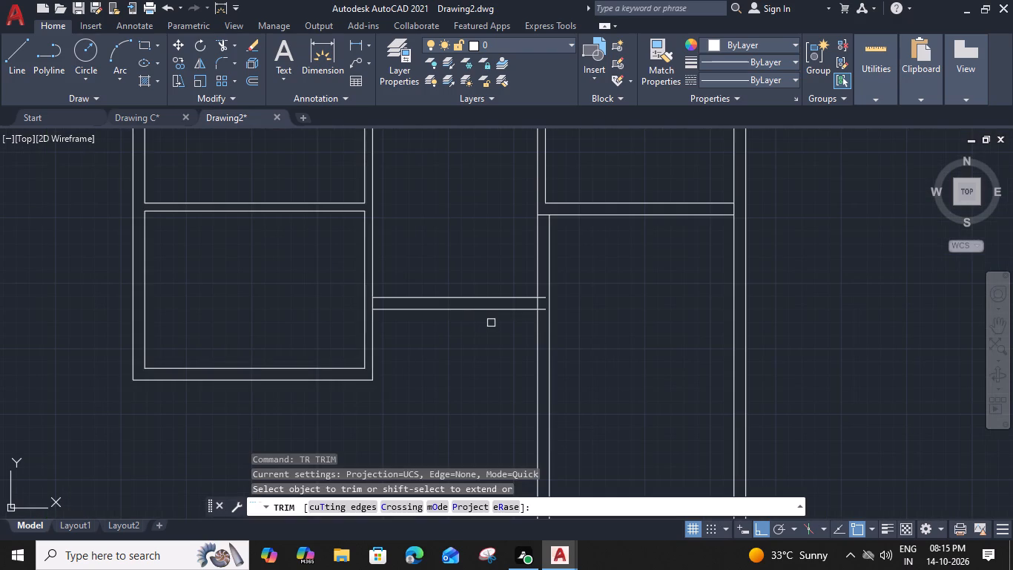
{"action": "scroll", "coordinate": [376, 318], "scroll_direction": "up", "scroll_amount": 1}
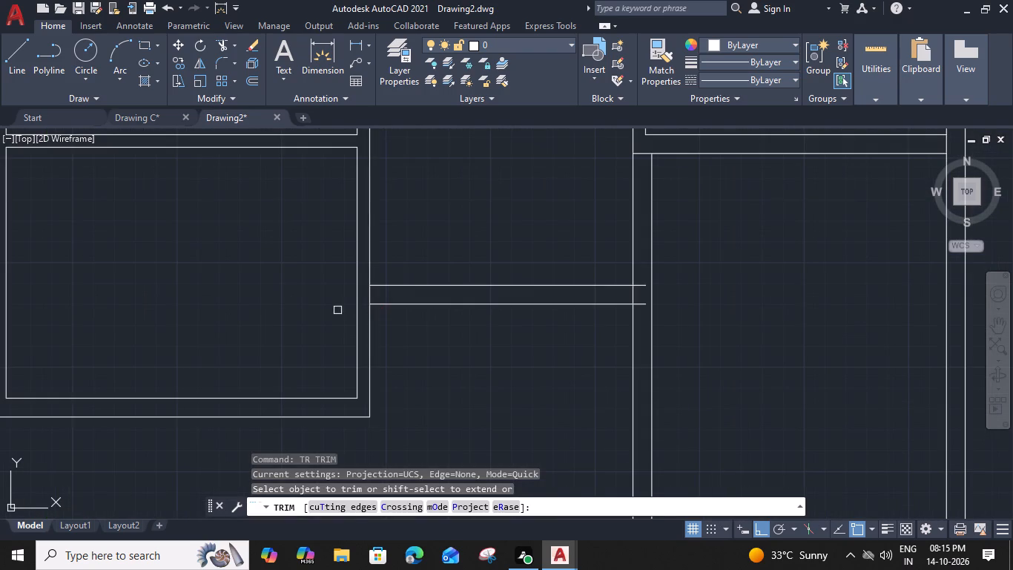
{"action": "left_click", "coordinate": [370, 295]}
{"action": "left_click", "coordinate": [630, 295]}
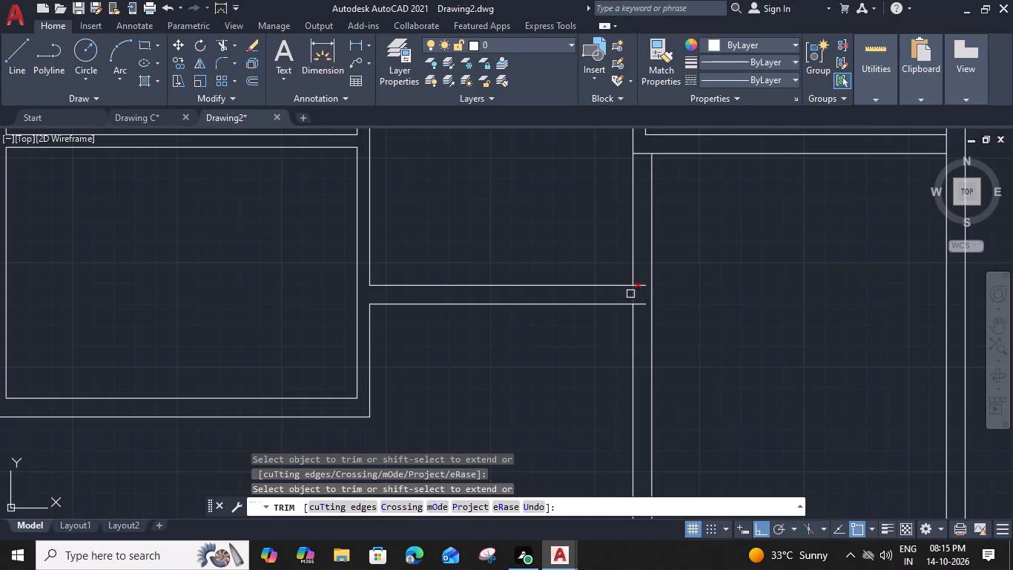
{"action": "left_click", "coordinate": [643, 281]}
{"action": "left_click", "coordinate": [642, 307]}
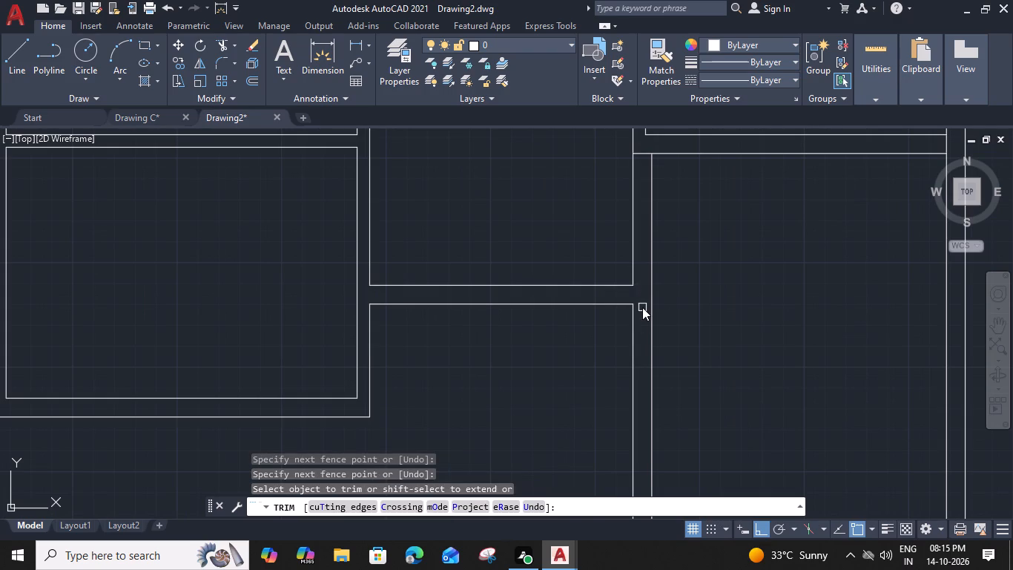
{"action": "left_click", "coordinate": [646, 156]}
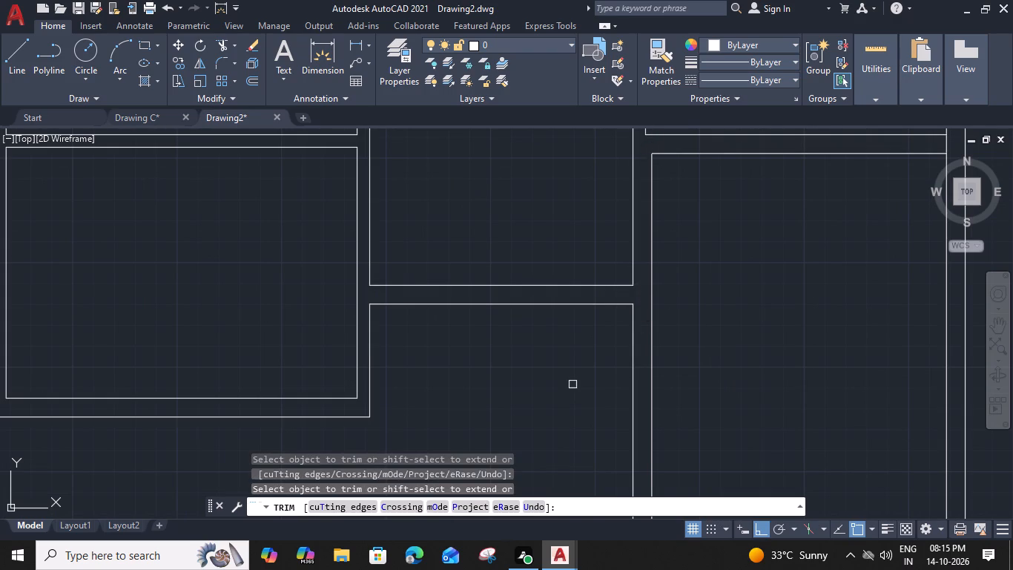
{"action": "middle_click_drag", "start_coordinate": [573, 373], "coordinate": [581, 326]}
{"action": "key", "text": "Escape"}
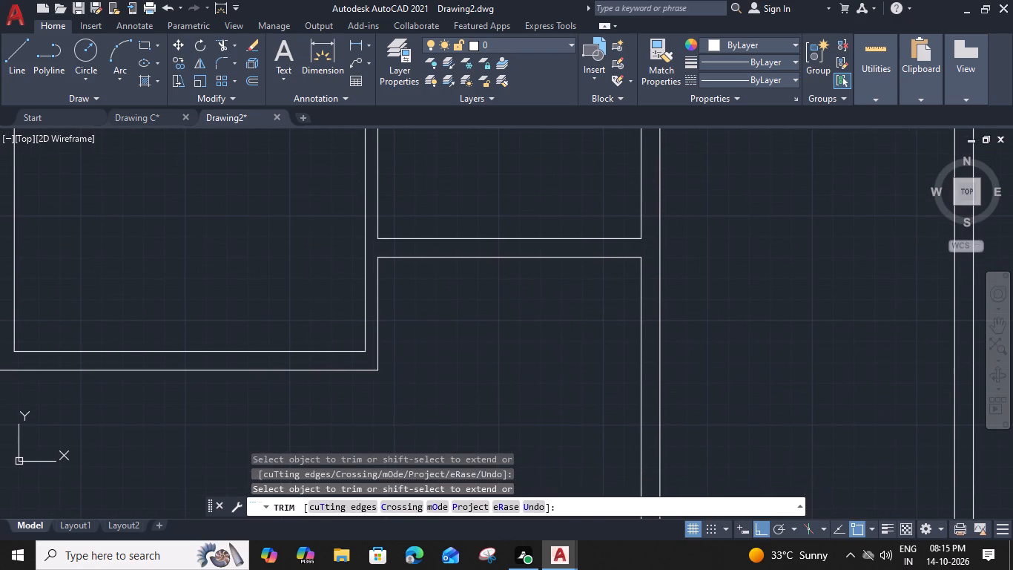
Draw a short vertical line across the new cross wall, from its lower line's midpoint to its upper line's midpoint.
{"action": "type", "text": "L"}
{"action": "key", "text": "space"}
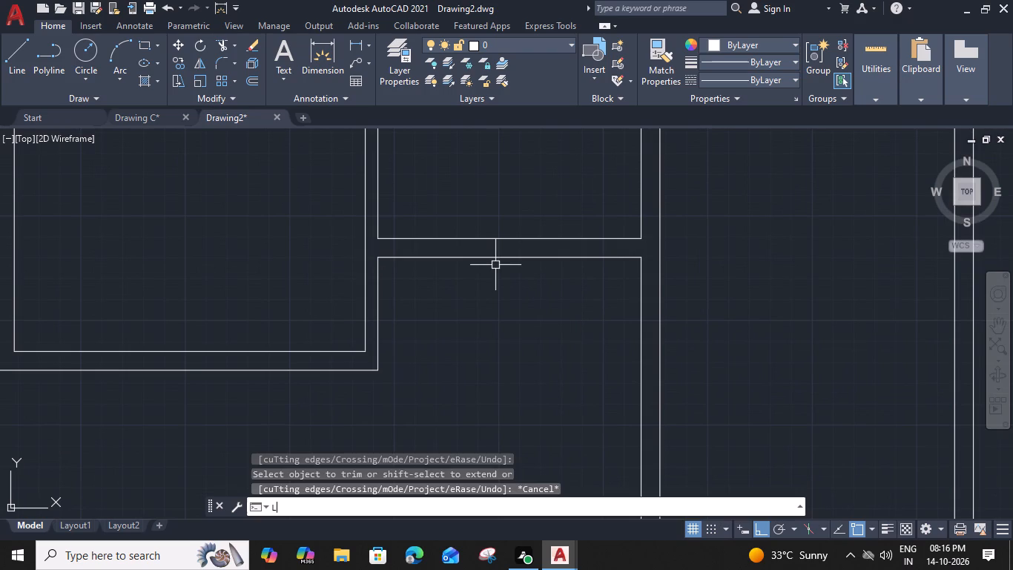
{"action": "left_click", "coordinate": [509, 262]}
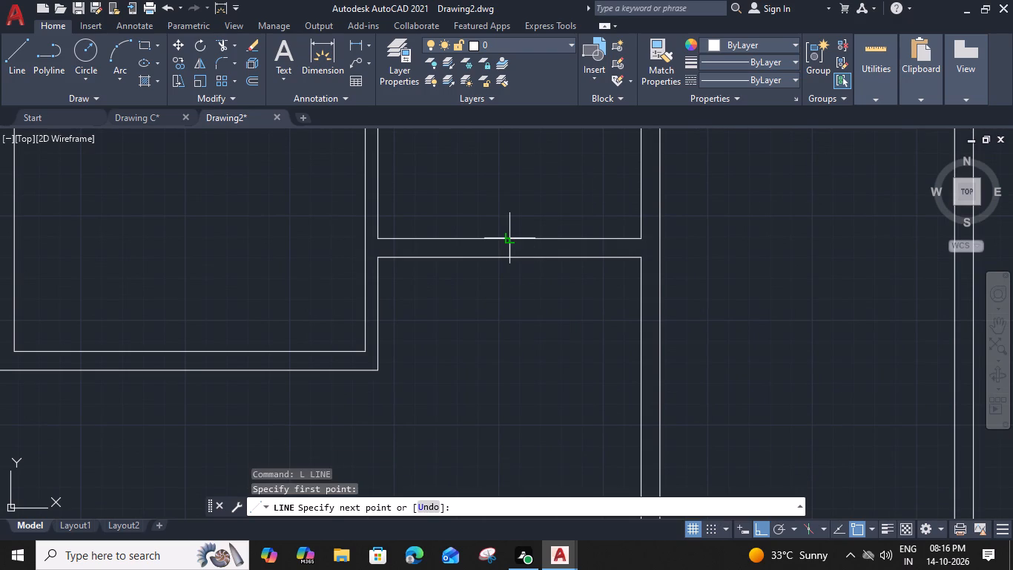
{"action": "left_click", "coordinate": [507, 237]}
{"action": "key", "text": "Escape"}
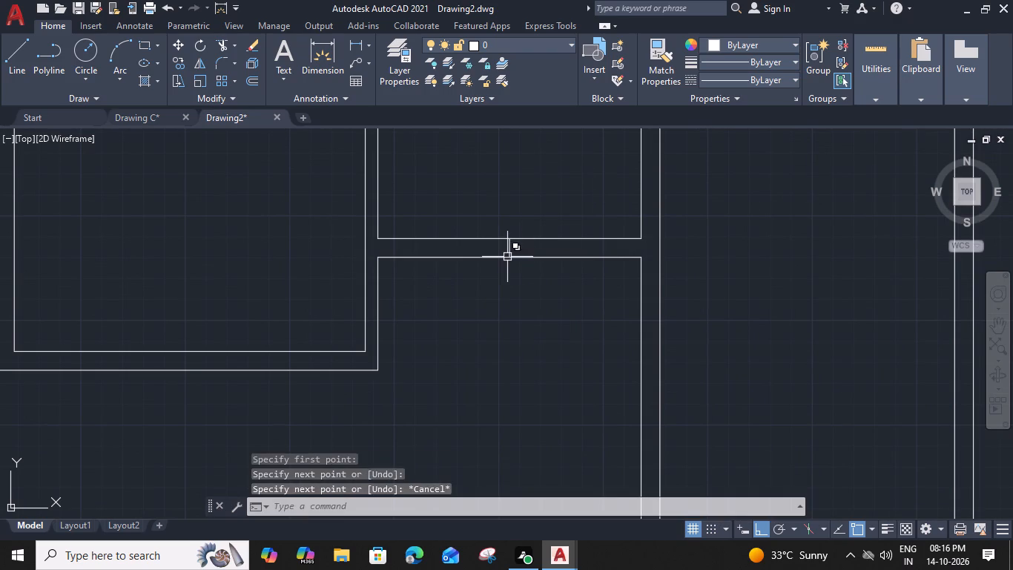
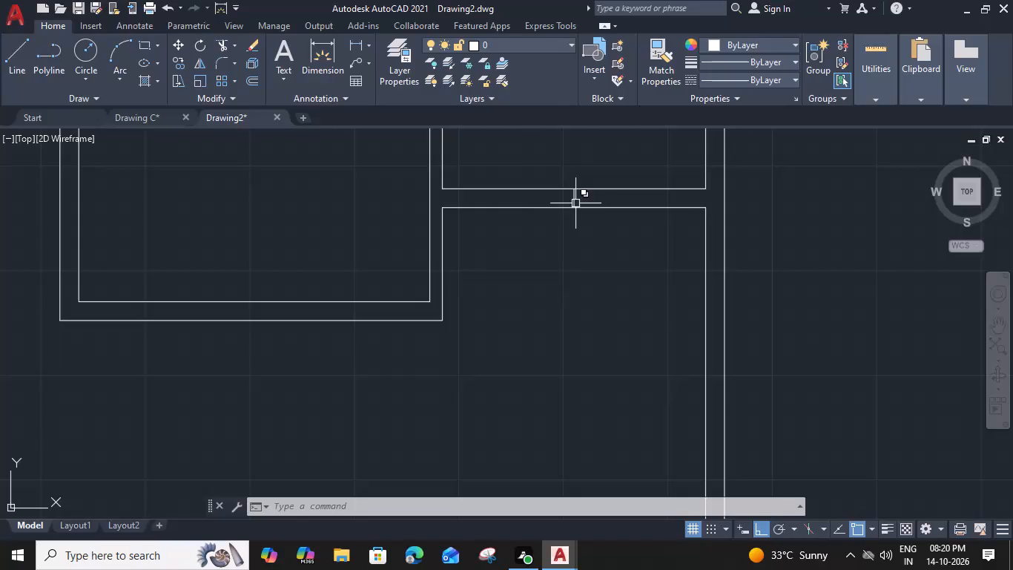
Offset the short vertical line at the cross wall's middle 3' to each side.
{"action": "middle_click_drag", "start_coordinate": [567, 237], "coordinate": [574, 203]}
{"action": "middle_click_drag", "start_coordinate": [574, 203], "coordinate": [489, 250]}
{"action": "left_click", "coordinate": [498, 212]}
{"action": "type", "text": "O 3'"}
{"action": "key", "text": "space"}
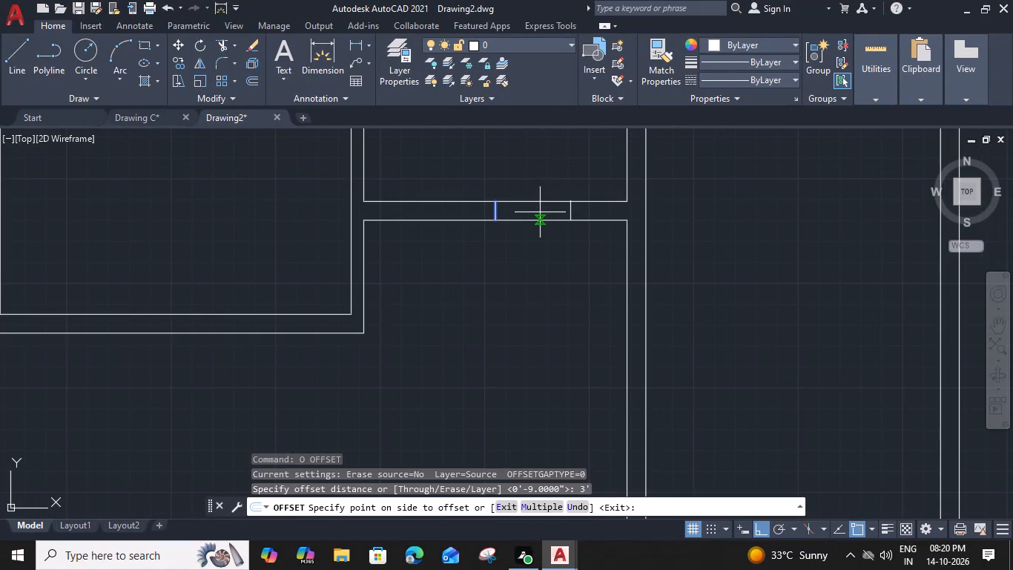
{"action": "left_click", "coordinate": [549, 215]}
{"action": "left_click", "coordinate": [496, 211]}
{"action": "left_click", "coordinate": [402, 220]}
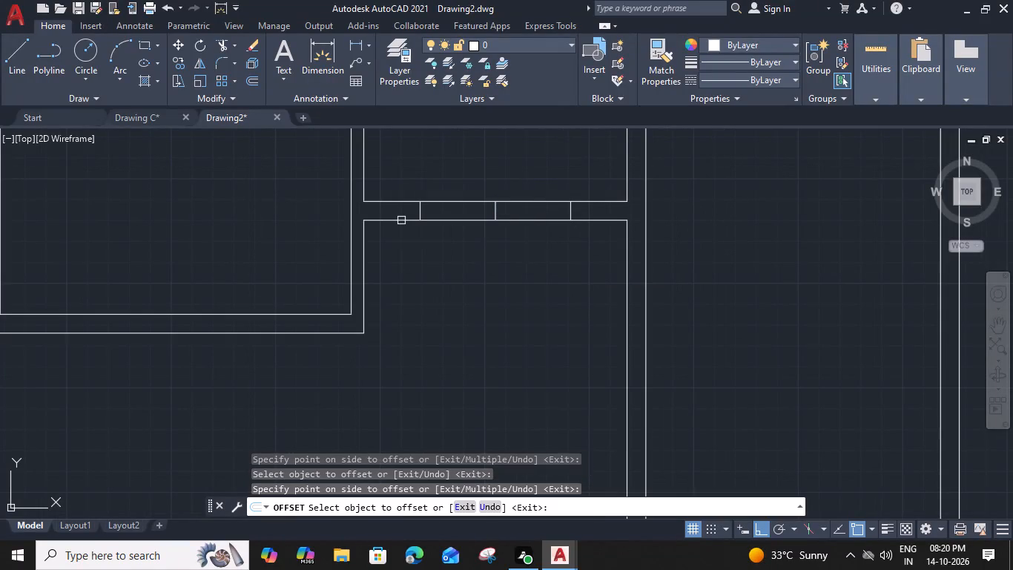
{"action": "key", "text": "Escape"}
Trim away the middle vertical line in the cross wall, leaving the two lines 3' either side of it.
{"action": "key", "text": "t"}
{"action": "key", "text": "r"}
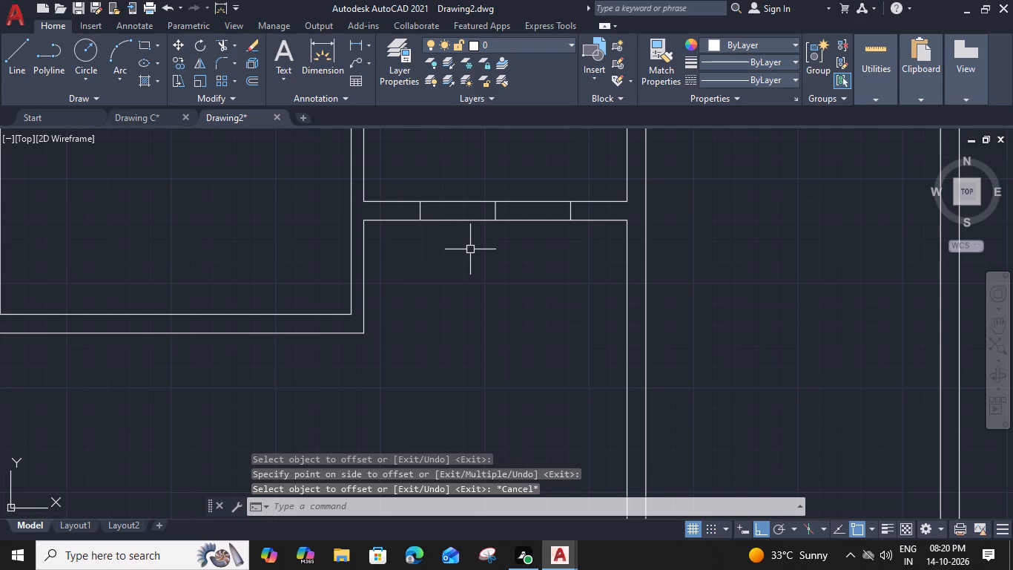
{"action": "key", "text": "space"}
{"action": "left_click", "coordinate": [497, 211]}
{"action": "key", "text": "Escape"}
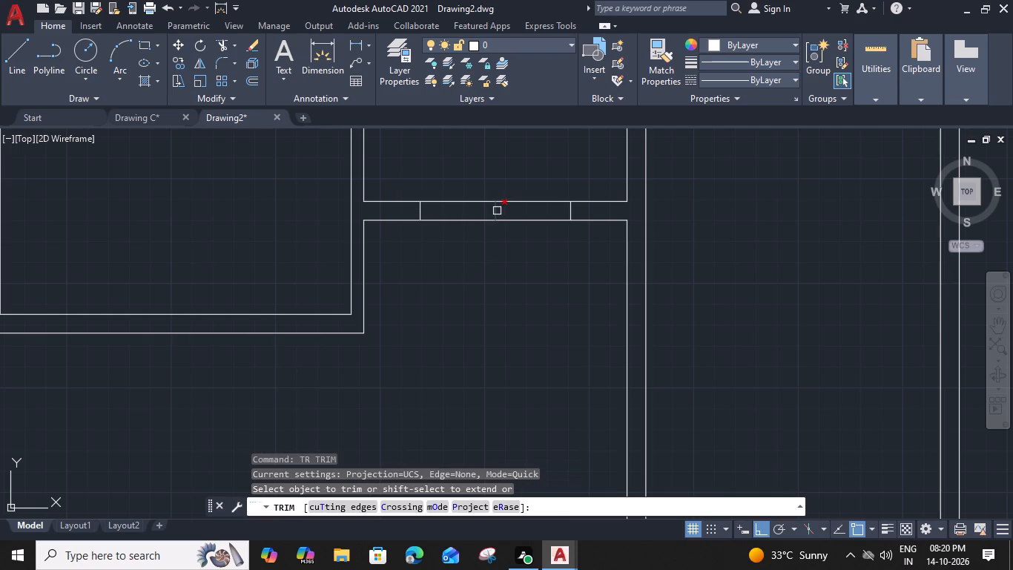
Draw a vertical line downward from the lower end of the left opening line in the cross wall, ending below the lower left room.
{"action": "middle_click_drag", "start_coordinate": [487, 266], "coordinate": [456, 228]}
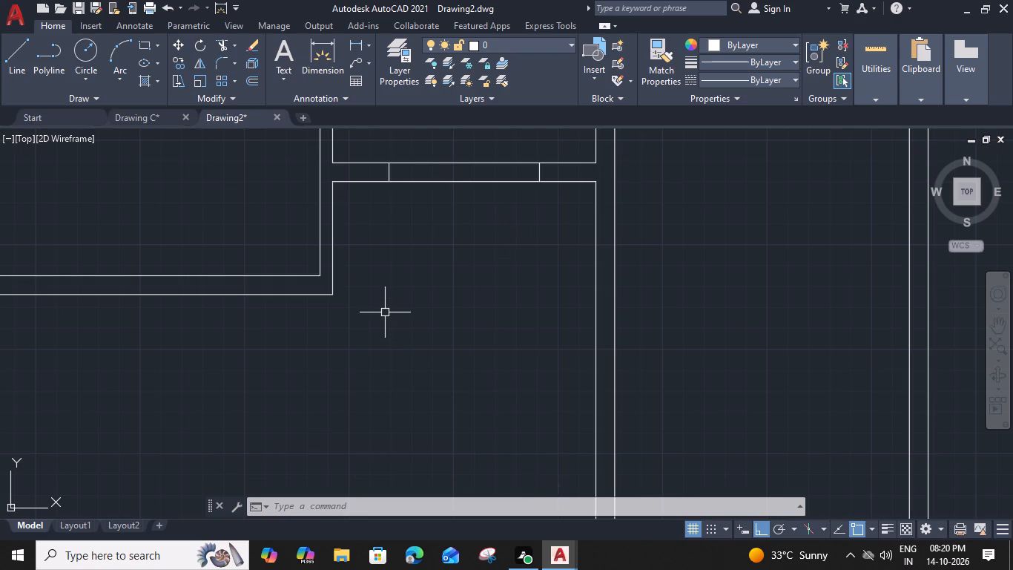
{"action": "type", "text": "L"}
{"action": "key", "text": "space"}
{"action": "left_click", "coordinate": [389, 184]}
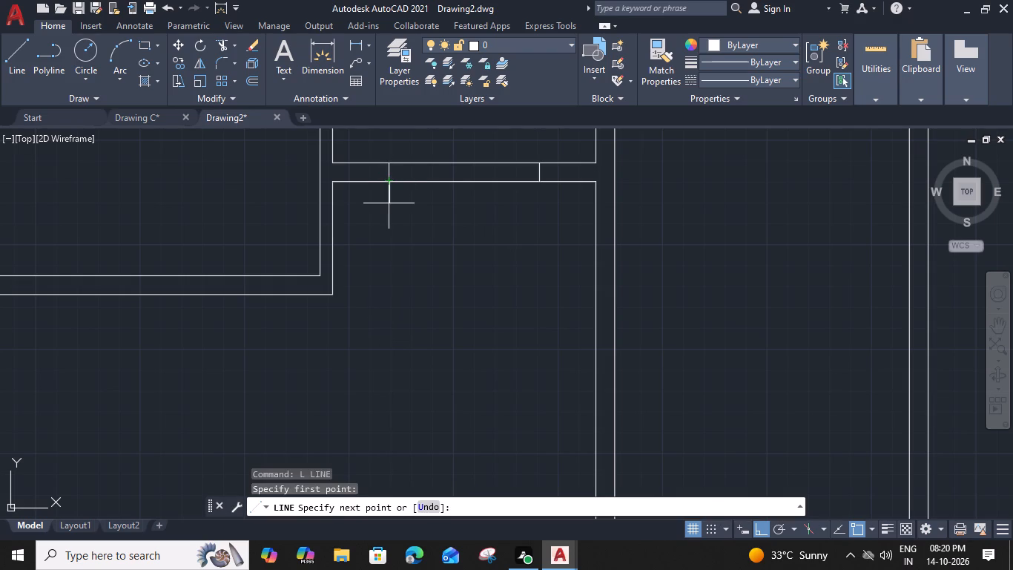
{"action": "middle_click_drag", "start_coordinate": [395, 393], "coordinate": [395, 337]}
{"action": "left_click", "coordinate": [395, 367]}
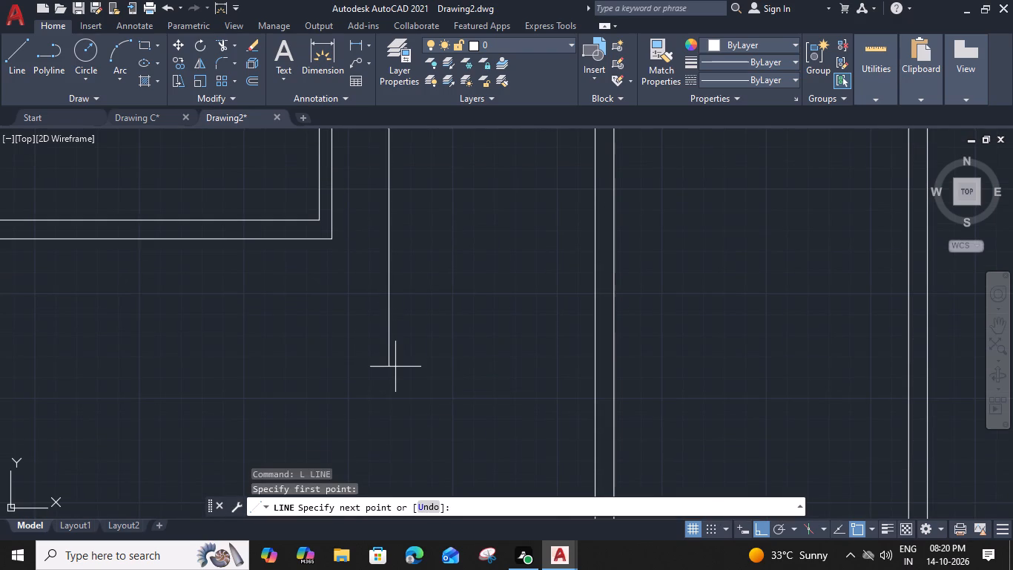
{"action": "key", "text": "Escape"}
{"action": "middle_click_drag", "start_coordinate": [466, 318], "coordinate": [398, 367]}
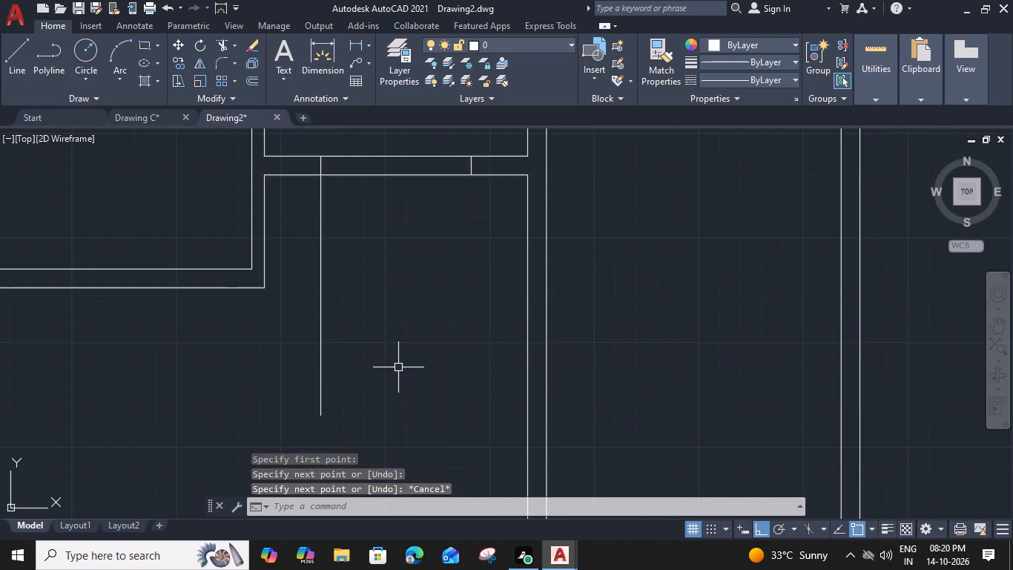
{"action": "left_click", "coordinate": [320, 269]}
{"action": "key", "text": "Escape"}
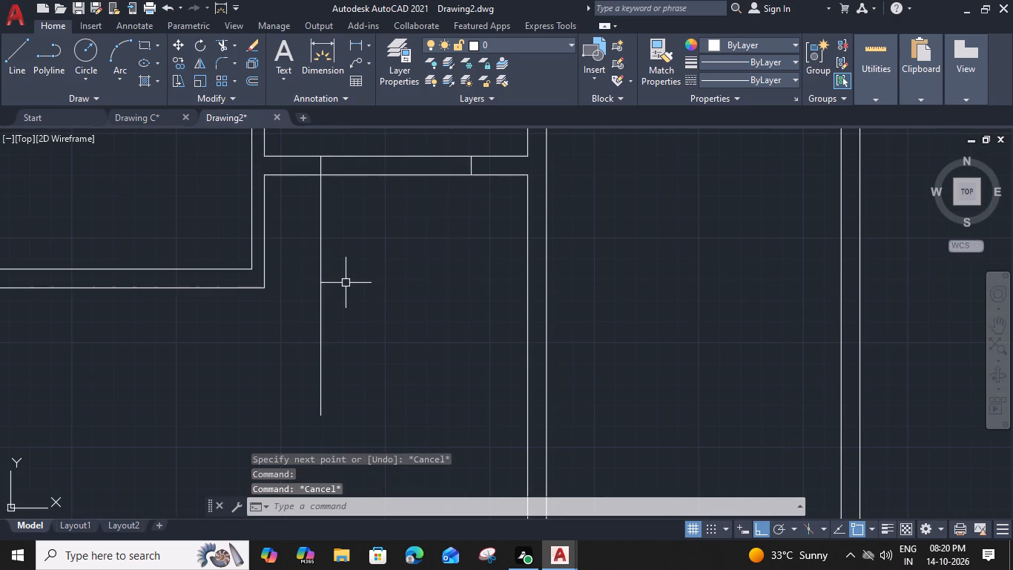
Measure the central space directly above the cross wall.
{"action": "scroll", "coordinate": [348, 281], "scroll_direction": "down", "scroll_amount": 1}
{"action": "middle_click_drag", "start_coordinate": [351, 276], "coordinate": [370, 412]}
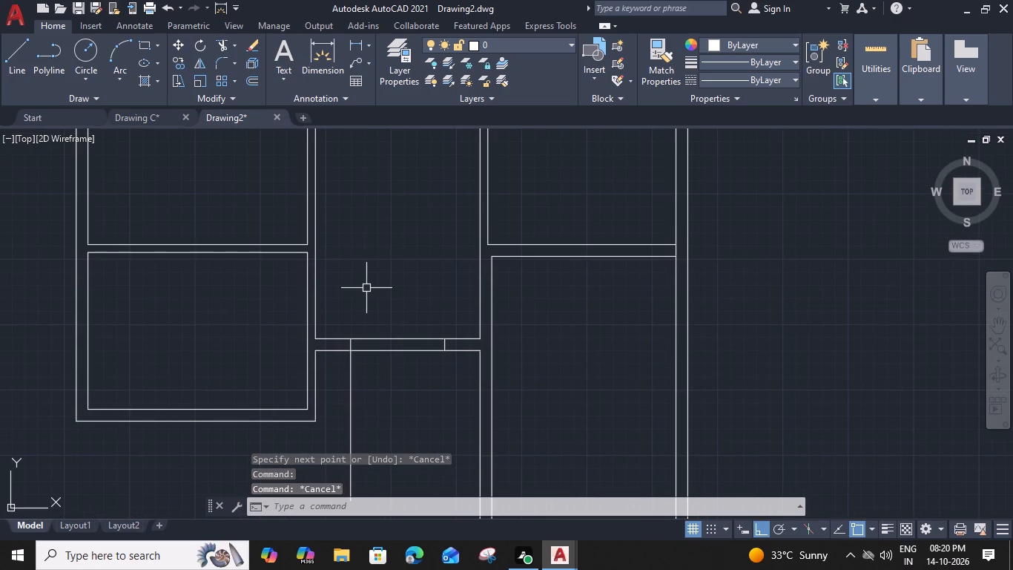
{"action": "type", "text": "MEA"}
{"action": "key", "text": "space"}
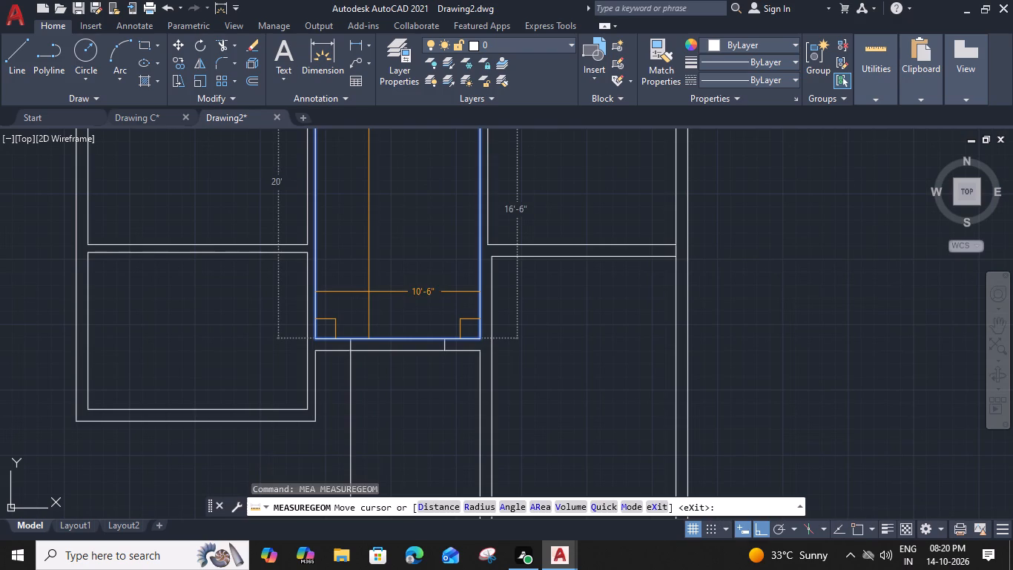
{"action": "key", "text": "Escape"}
Measure the width and depth of the rooms along the right wing, from the upper rooms down to the small enclosed room.
{"action": "scroll", "coordinate": [428, 294], "scroll_direction": "down", "scroll_amount": 1}
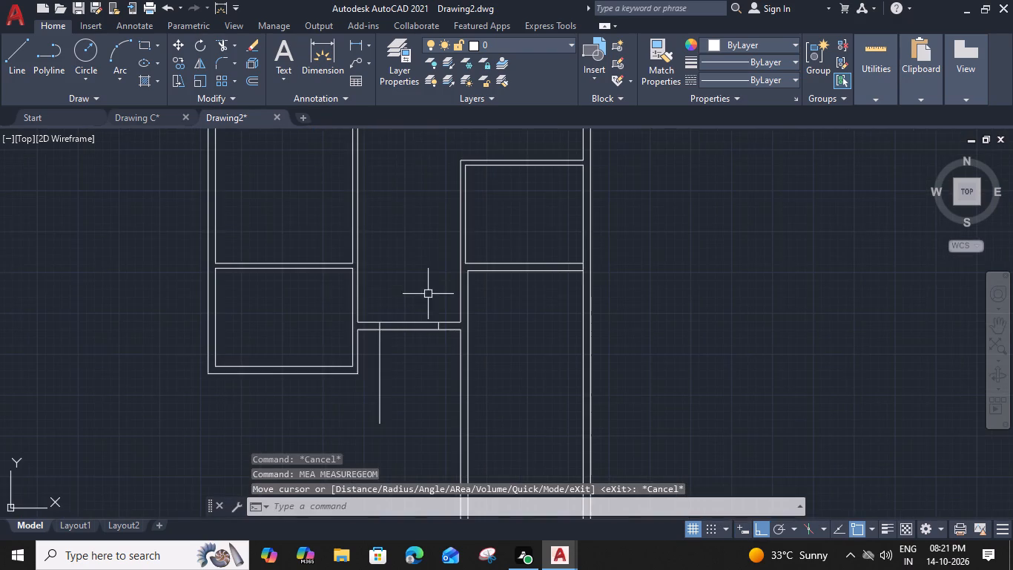
{"action": "middle_click_drag", "start_coordinate": [449, 284], "coordinate": [448, 257]}
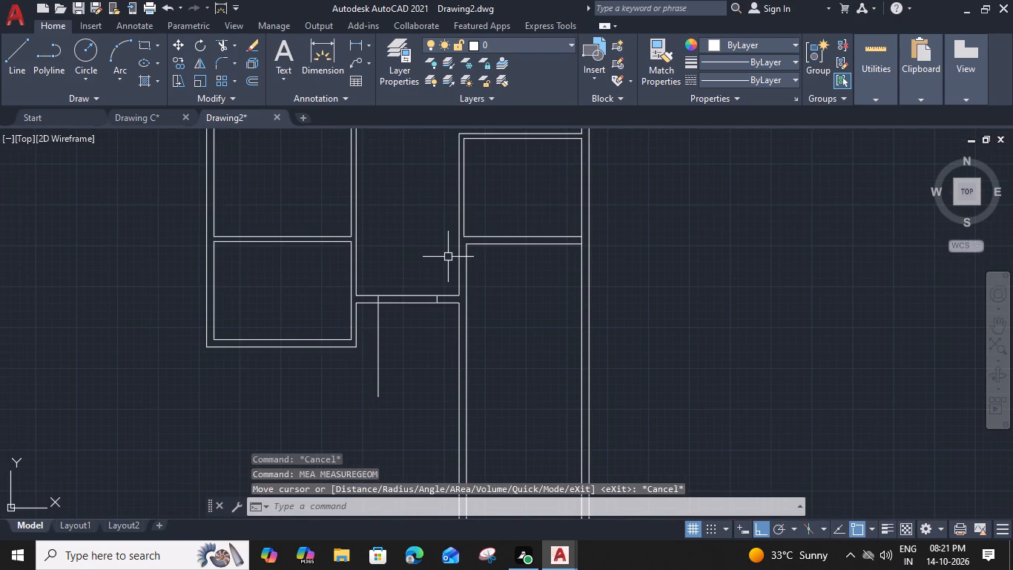
{"action": "middle_click_drag", "start_coordinate": [448, 257], "coordinate": [453, 289]}
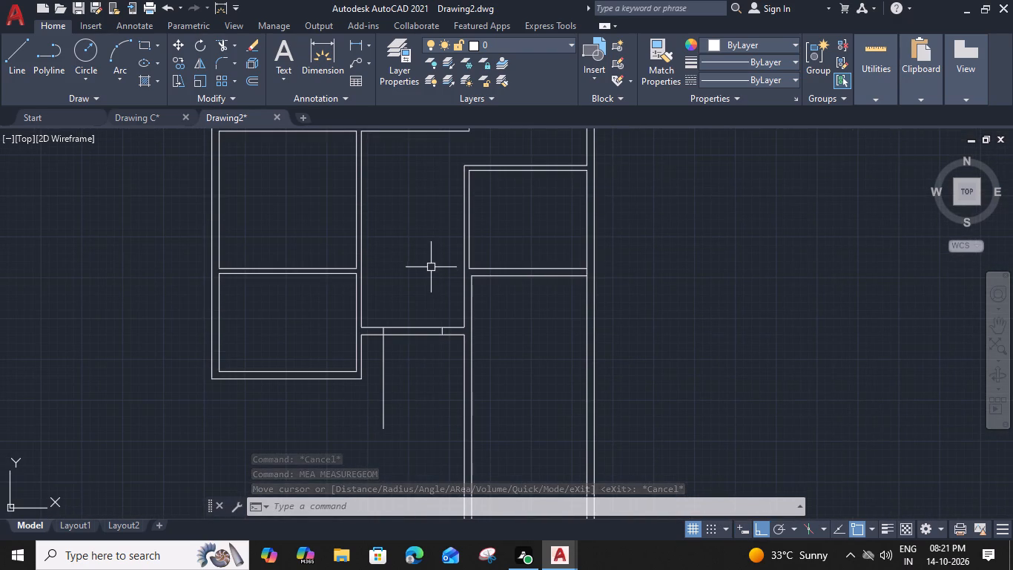
{"action": "middle_click_drag", "start_coordinate": [431, 267], "coordinate": [438, 303]}
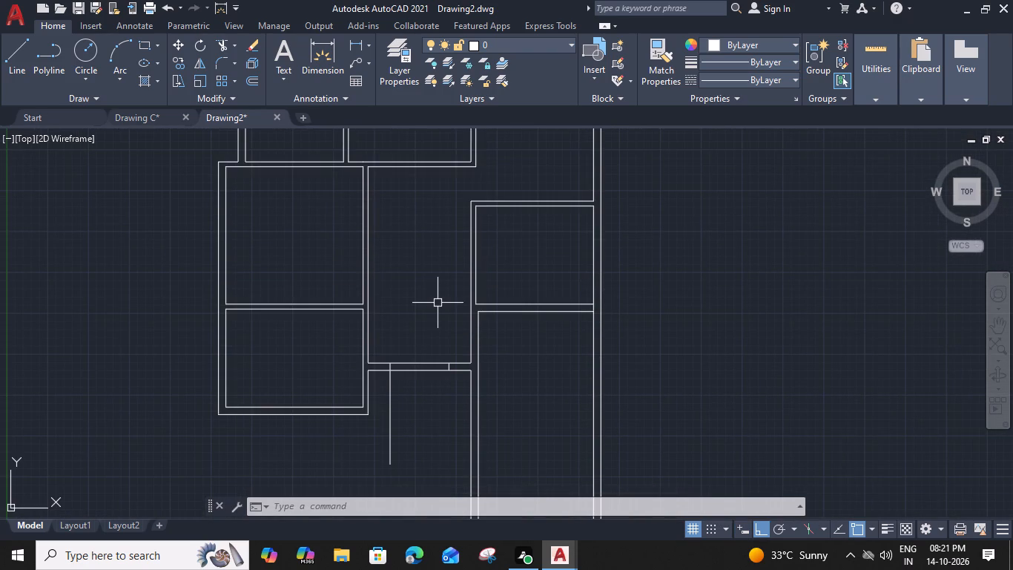
{"action": "middle_click_drag", "start_coordinate": [435, 249], "coordinate": [434, 266]}
{"action": "middle_click_drag", "start_coordinate": [555, 157], "coordinate": [552, 177]}
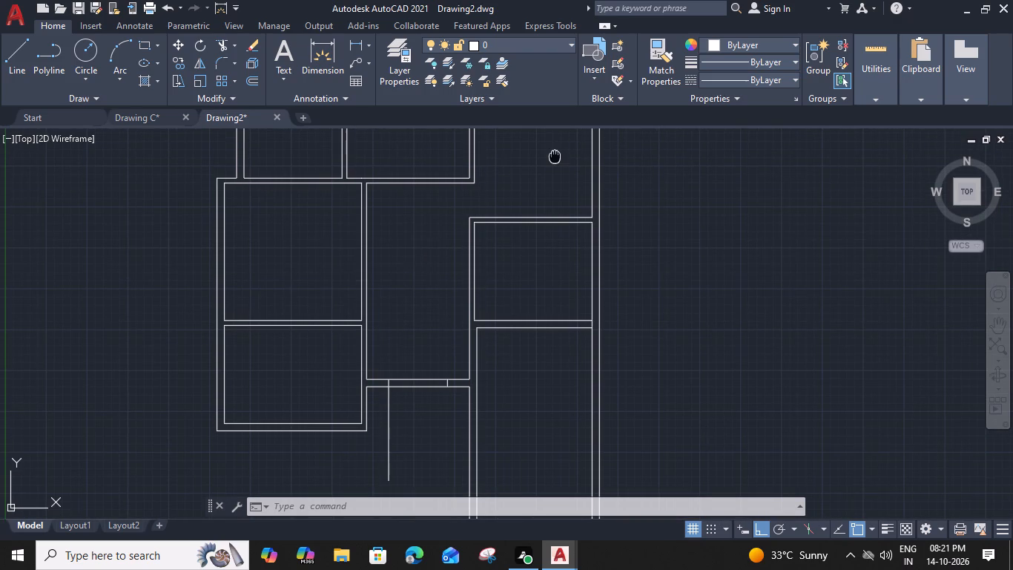
{"action": "middle_click_drag", "start_coordinate": [552, 177], "coordinate": [507, 266]}
{"action": "key", "text": "m"}
{"action": "type", "text": "EA"}
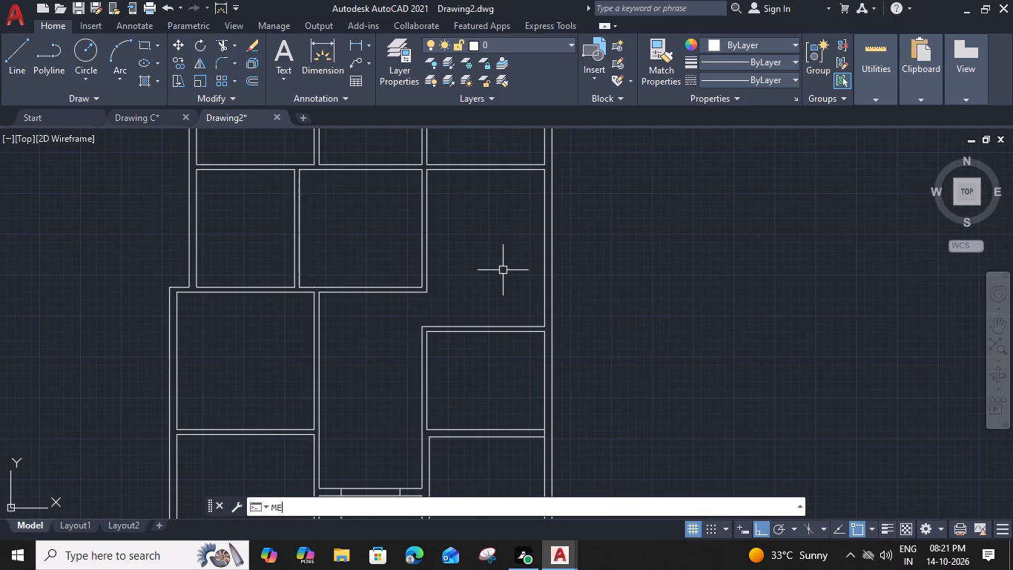
{"action": "key", "text": "space"}
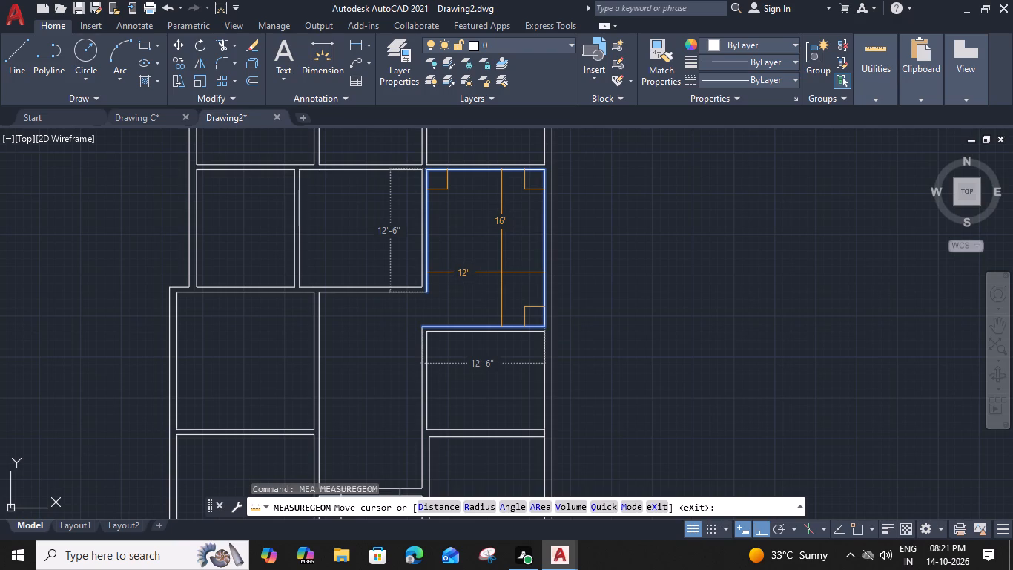
{"action": "middle_click_drag", "start_coordinate": [501, 272], "coordinate": [499, 324]}
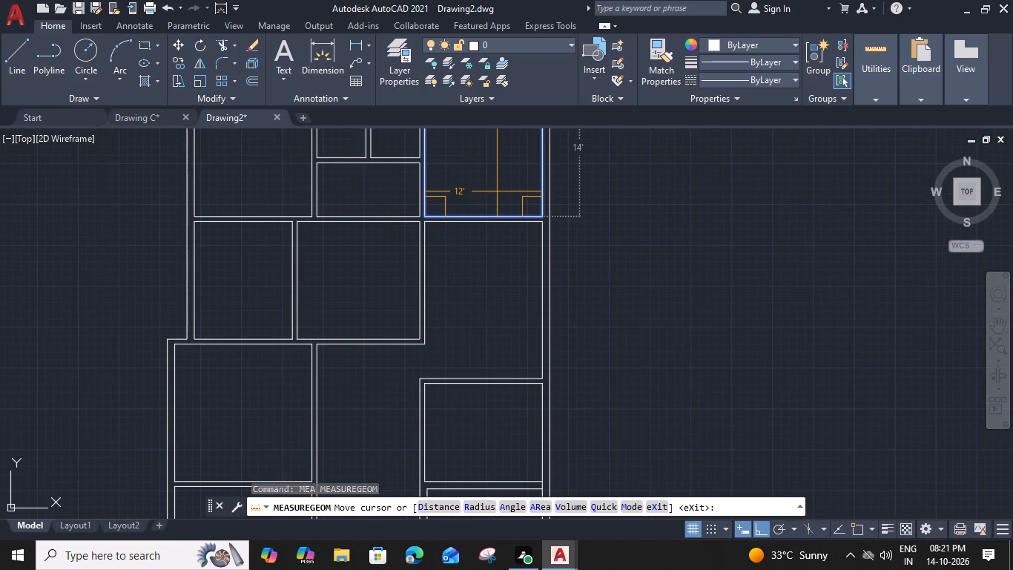
{"action": "middle_click_drag", "start_coordinate": [497, 191], "coordinate": [499, 230]}
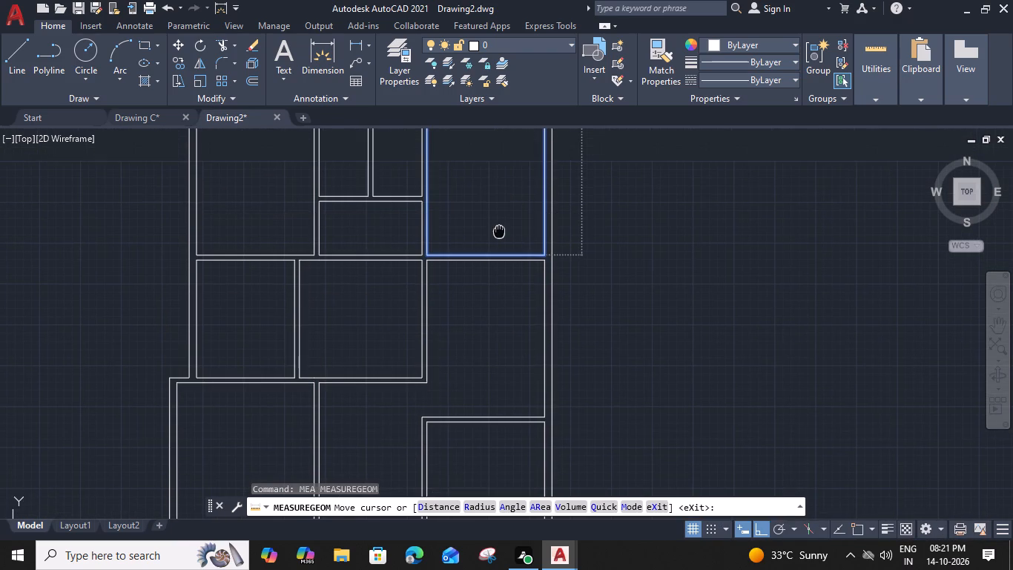
{"action": "middle_click_drag", "start_coordinate": [503, 362], "coordinate": [499, 222]}
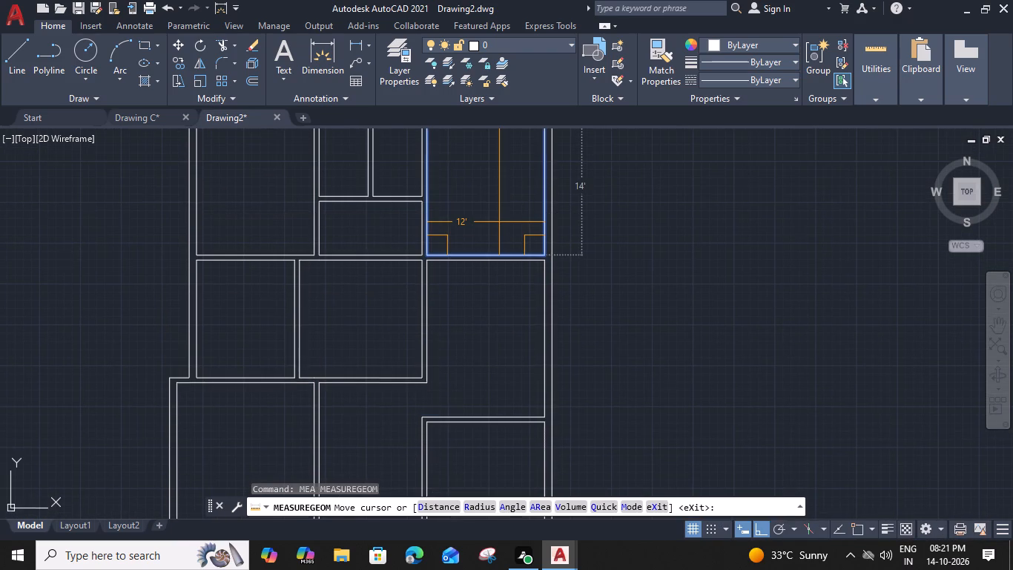
{"action": "middle_click_drag", "start_coordinate": [499, 222], "coordinate": [513, 237]}
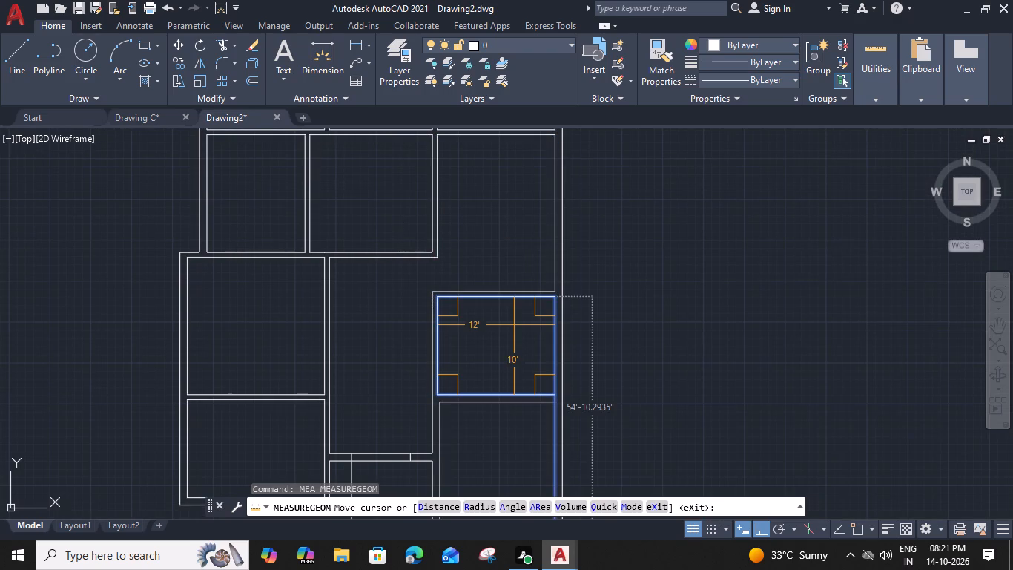
{"action": "key", "text": "Escape"}
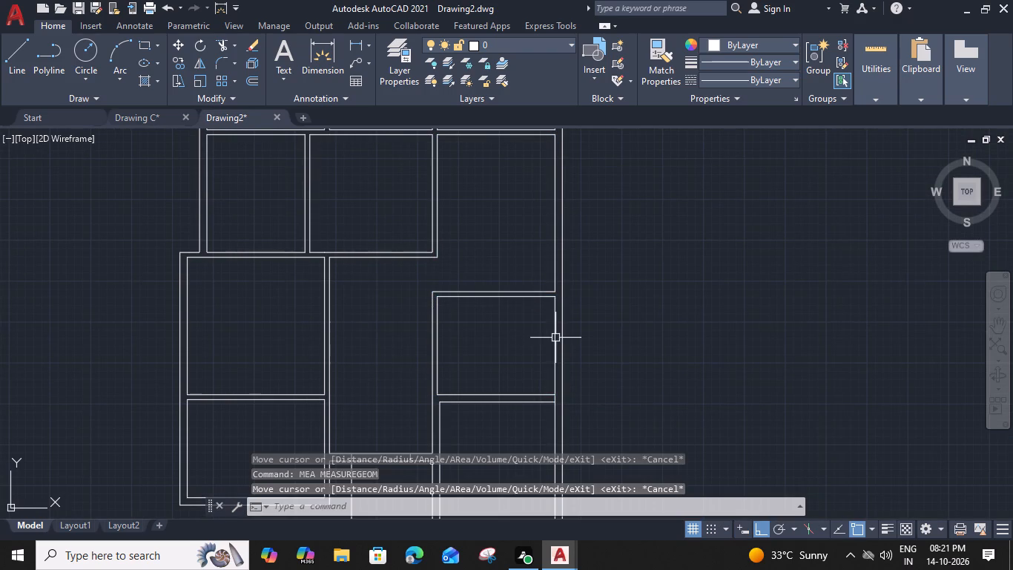
Trim the inner right wall line between the small right-wing room and the room below, and extend the lower room's top line to the outer wall.
{"action": "left_click", "coordinate": [555, 338]}
{"action": "key", "text": "Escape"}
{"action": "type", "text": "TR"}
{"action": "key", "text": "space"}
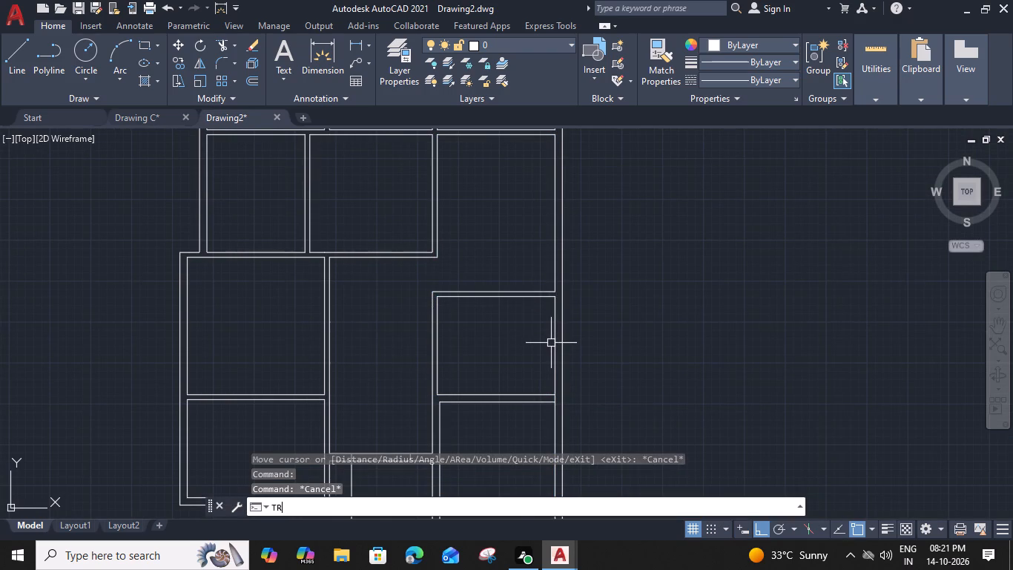
{"action": "scroll", "coordinate": [555, 401], "scroll_direction": "up", "scroll_amount": 2}
{"action": "left_click", "coordinate": [552, 397]}
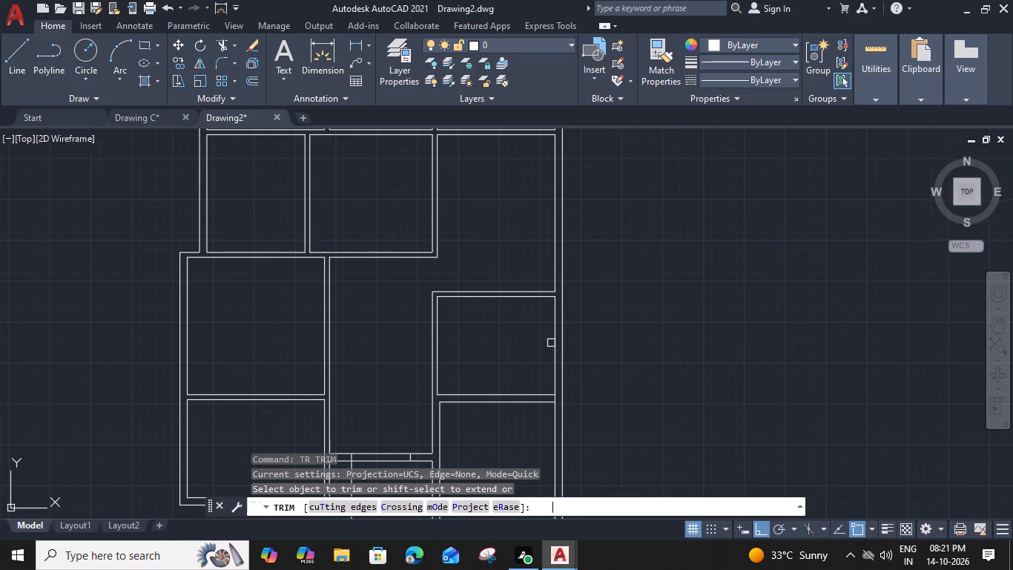
{"action": "left_click", "coordinate": [535, 404], "text": "shift"}
{"action": "key", "text": "Escape"}
Offset the small right-wing room's right wall line 6' to the left, into the room.
{"action": "left_click", "coordinate": [552, 325]}
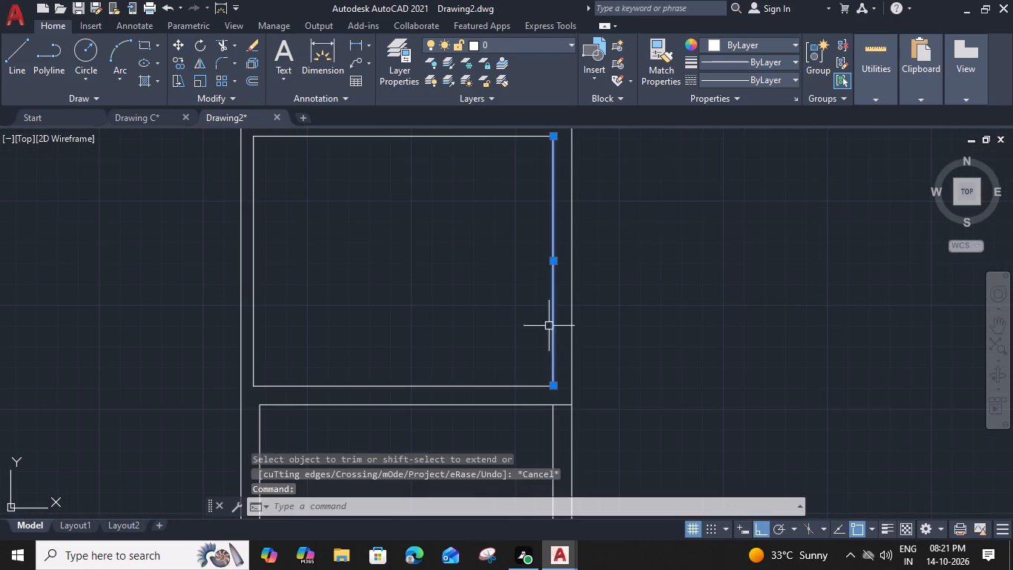
{"action": "type", "text": "O"}
{"action": "key", "text": "space"}
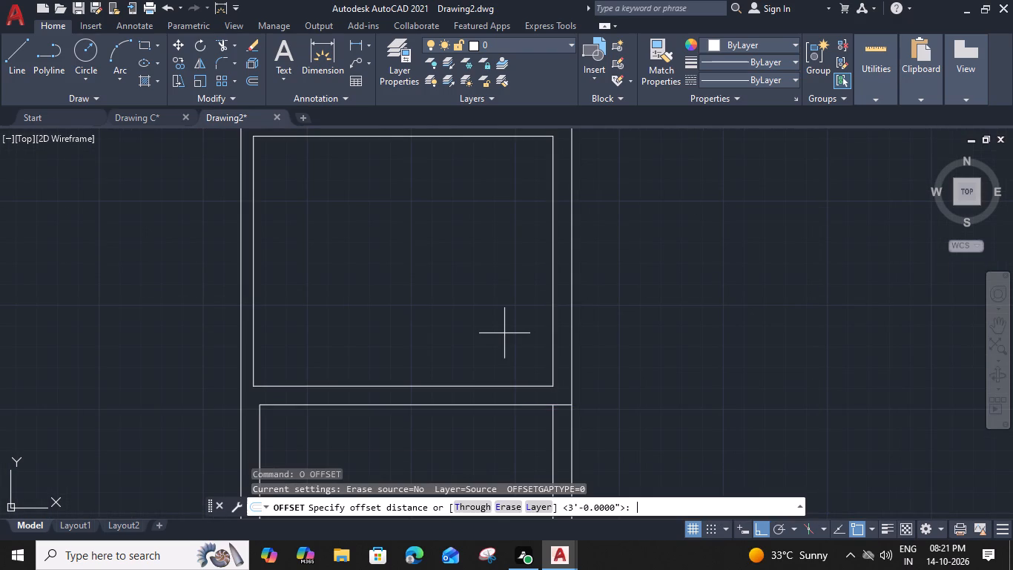
{"action": "type", "text": "6'"}
{"action": "key", "text": "space"}
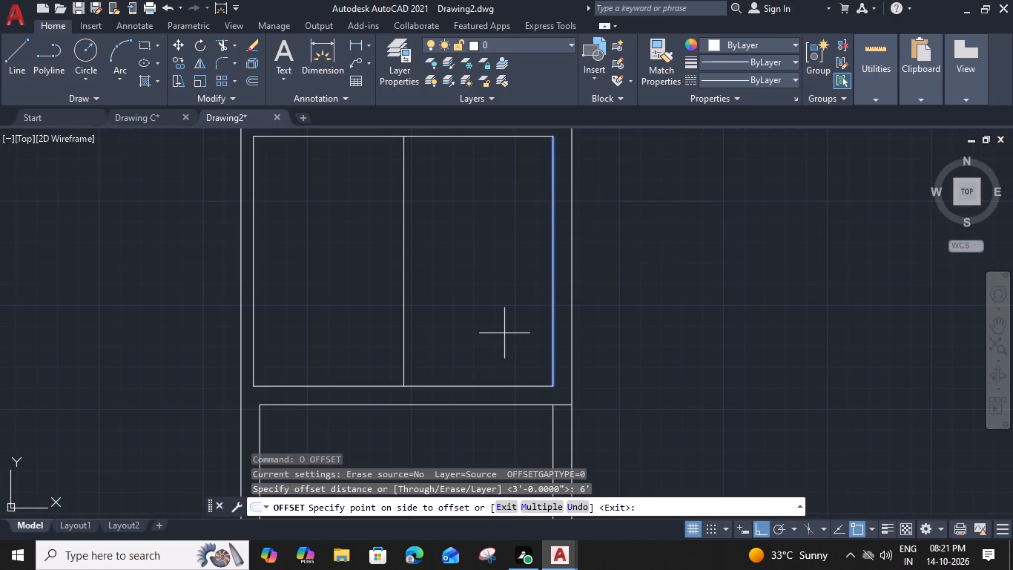
{"action": "left_click", "coordinate": [471, 335]}
{"action": "left_click", "coordinate": [403, 314]}
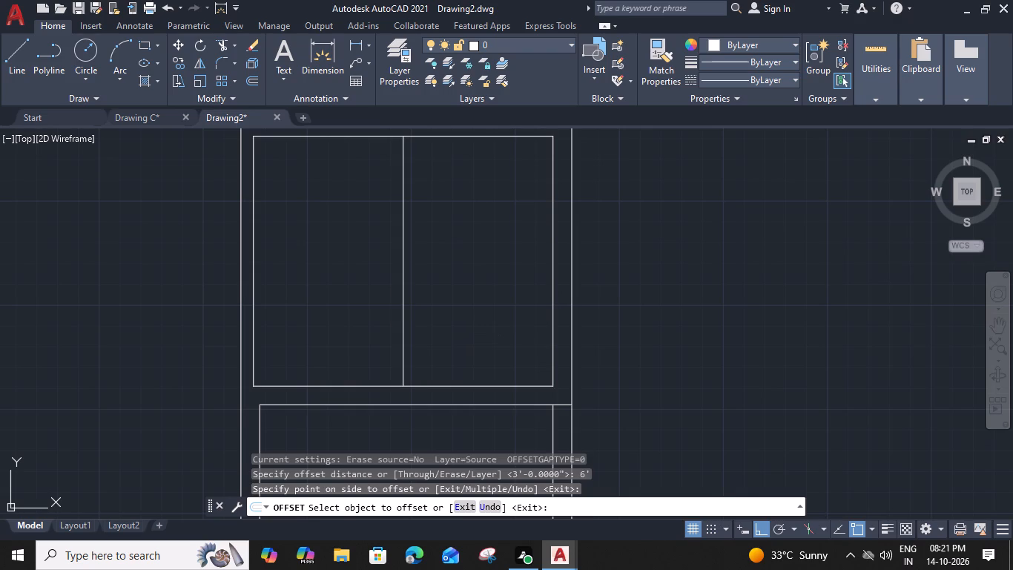
{"action": "key", "text": "Escape"}
Offset the new vertical dividing line in the small right-wing room 6" to the left to form a partition wall.
{"action": "left_click", "coordinate": [399, 315]}
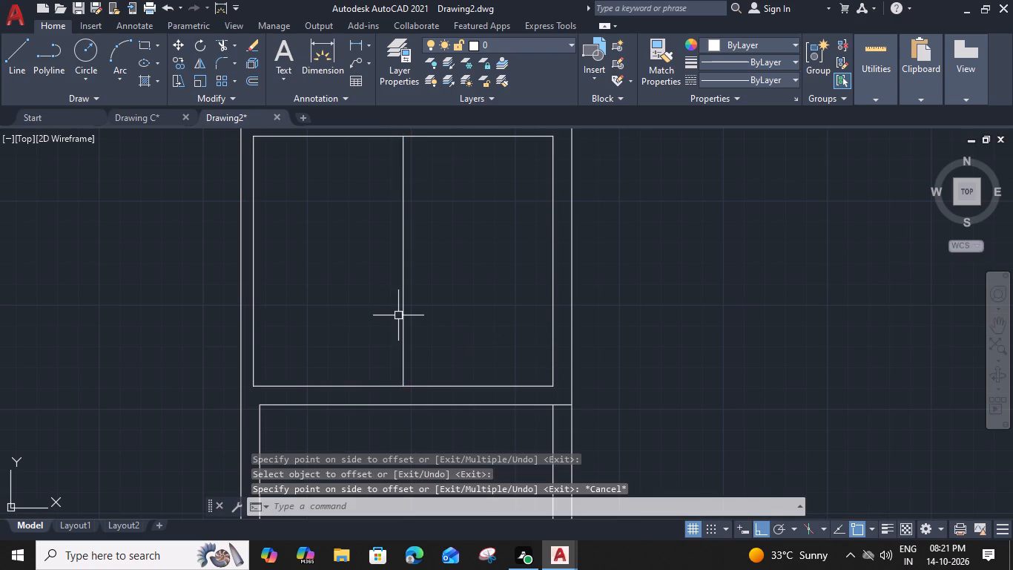
{"action": "left_click", "coordinate": [411, 335]}
{"action": "left_click", "coordinate": [403, 324]}
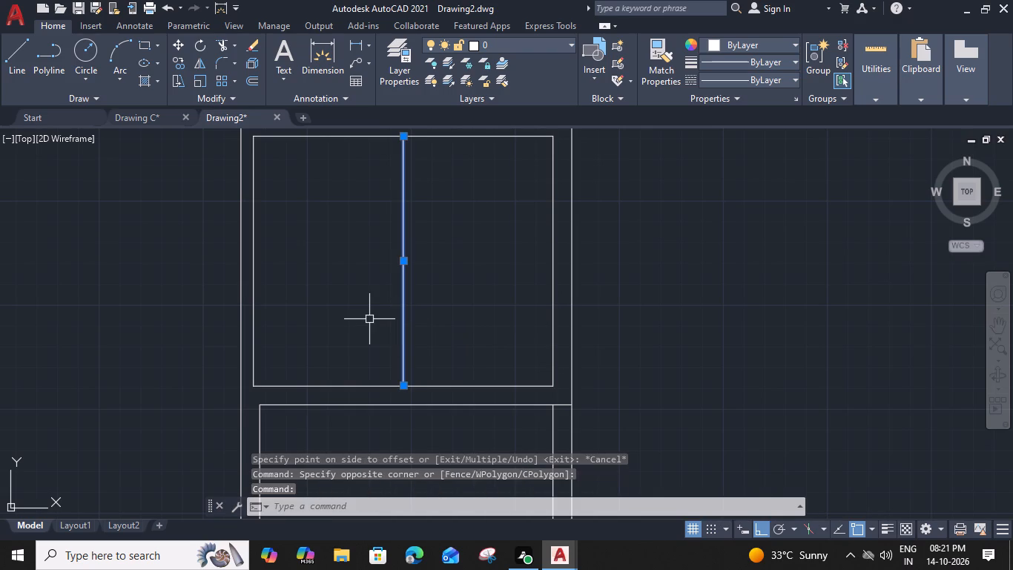
{"action": "type", "text": "O 6\""}
{"action": "key", "text": "Return"}
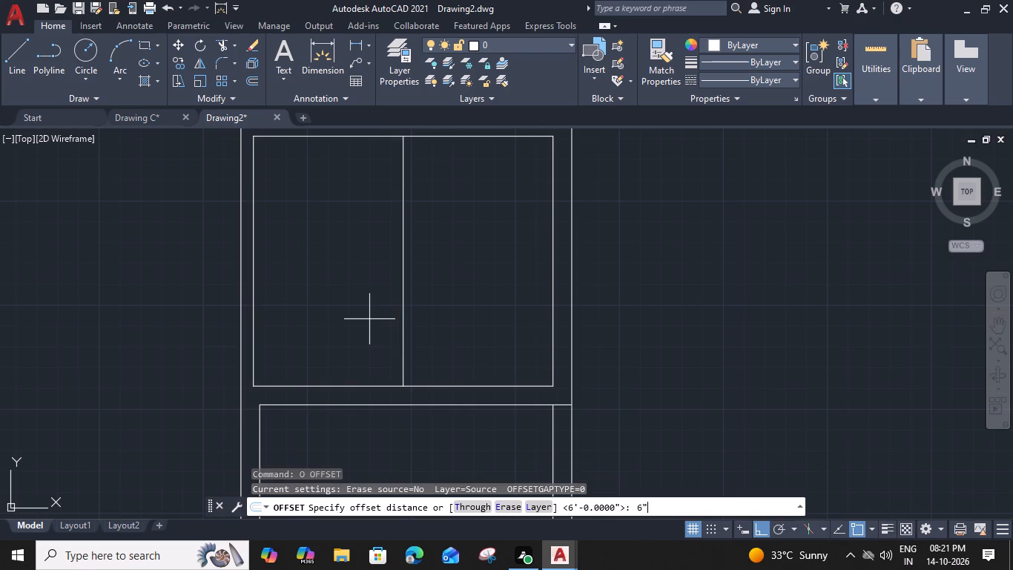
{"action": "left_click", "coordinate": [331, 326]}
{"action": "key", "text": "Escape"}
{"action": "middle_click_drag", "start_coordinate": [335, 321], "coordinate": [331, 322]}
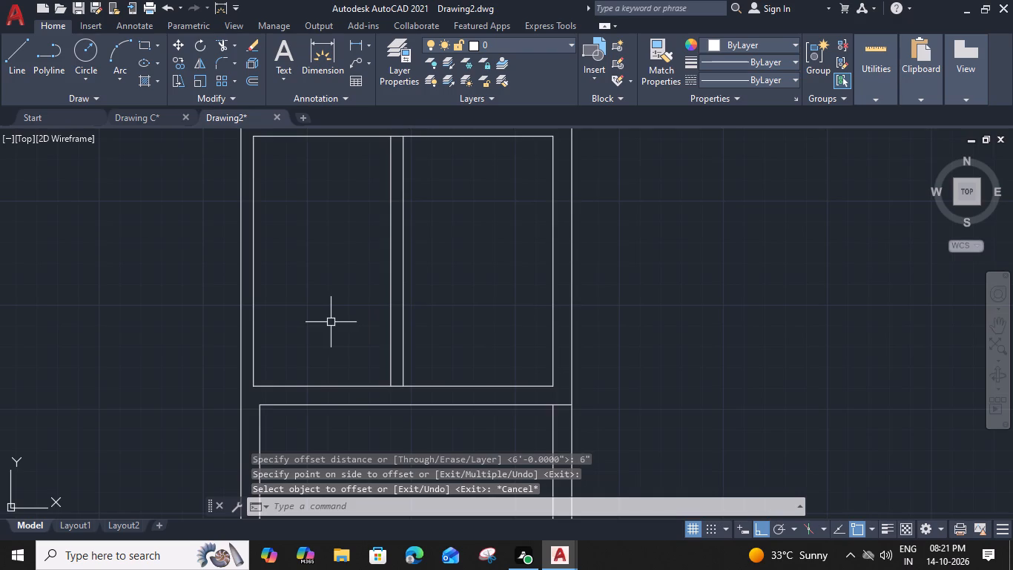
Extend the partition's left line in the small right-wing room up to the upper wall line and down to the lower room's top line.
{"action": "middle_click_drag", "start_coordinate": [331, 322], "coordinate": [367, 306]}
{"action": "middle_click_drag", "start_coordinate": [366, 275], "coordinate": [362, 381]}
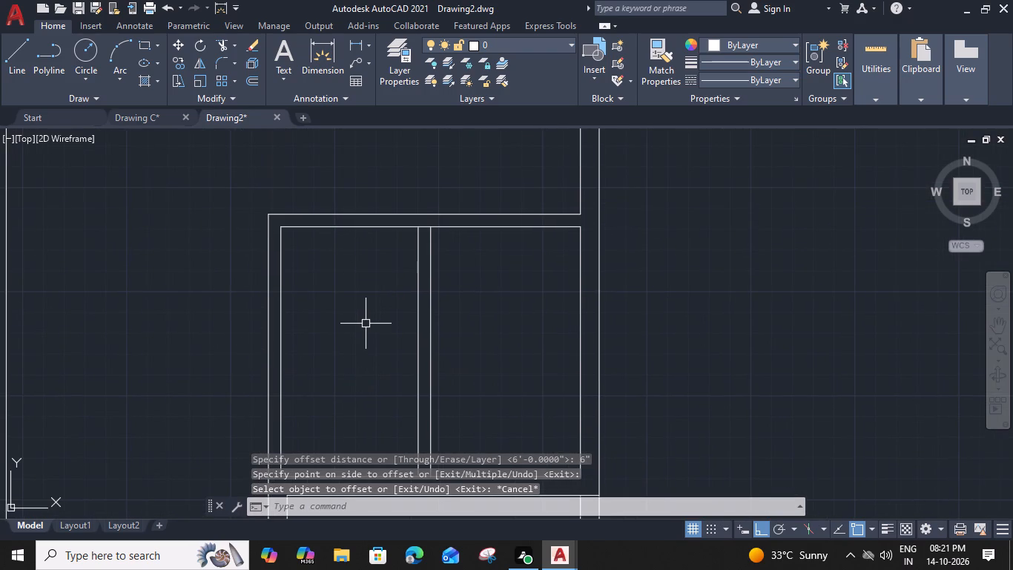
{"action": "type", "text": "EX"}
{"action": "key", "text": "space"}
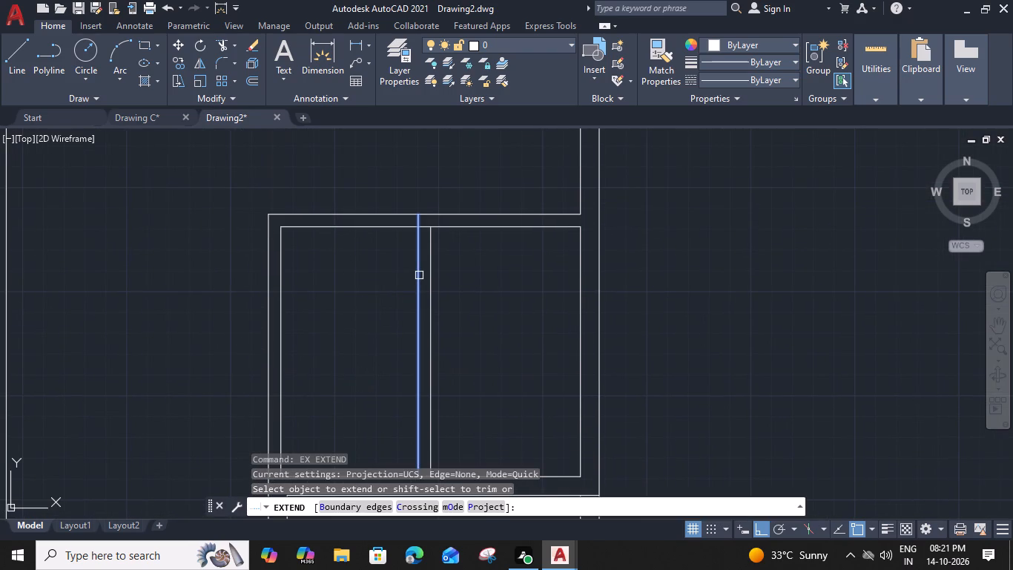
{"action": "left_click", "coordinate": [419, 275]}
{"action": "middle_click_drag", "start_coordinate": [375, 354], "coordinate": [362, 192]}
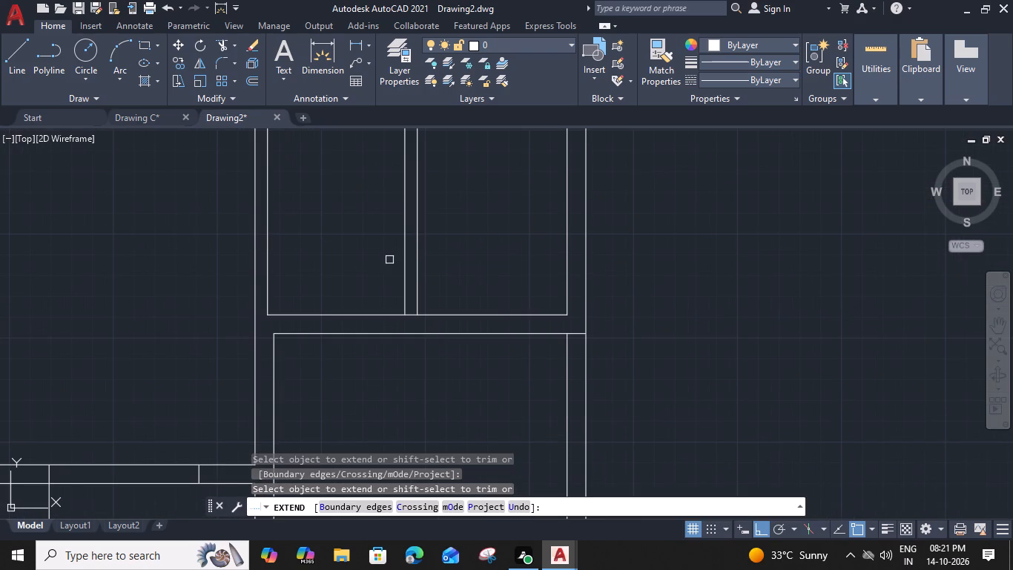
{"action": "left_click", "coordinate": [402, 278]}
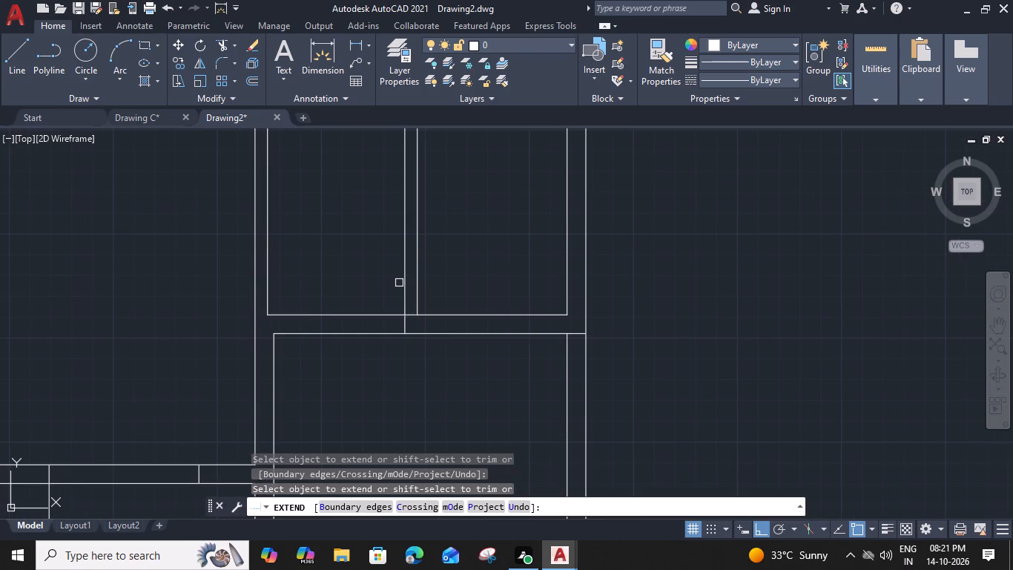
{"action": "key", "text": "Escape"}
Trim away the small right-wing room's top, bottom and left wall lines lying to the left of the new partition.
{"action": "scroll", "coordinate": [369, 258], "scroll_direction": "down", "scroll_amount": 1}
{"action": "middle_click_drag", "start_coordinate": [369, 258], "coordinate": [394, 299]}
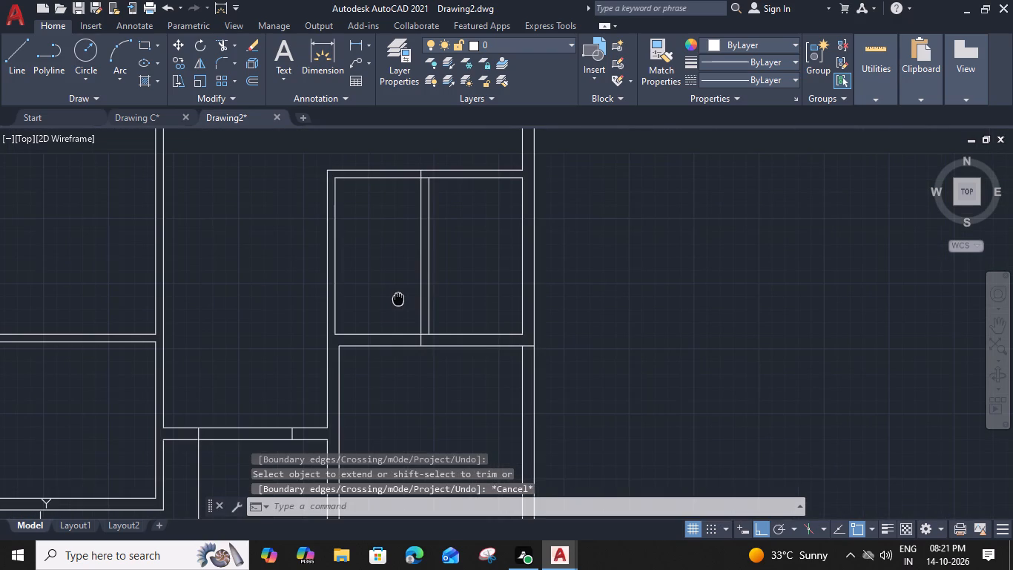
{"action": "type", "text": "TR"}
{"action": "key", "text": "space"}
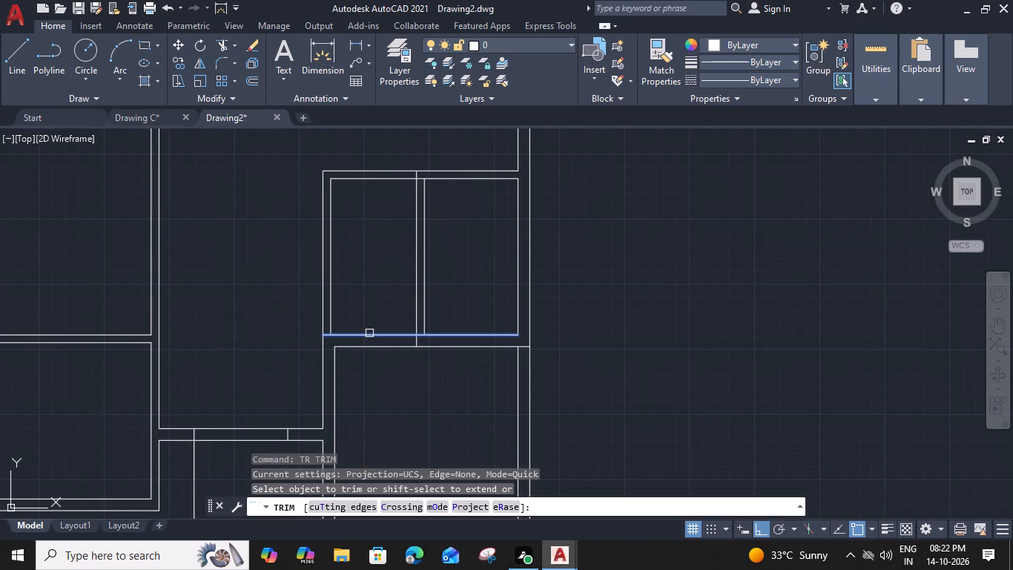
{"action": "left_click", "coordinate": [369, 333], "text": "shift"}
{"action": "left_click", "coordinate": [374, 163]}
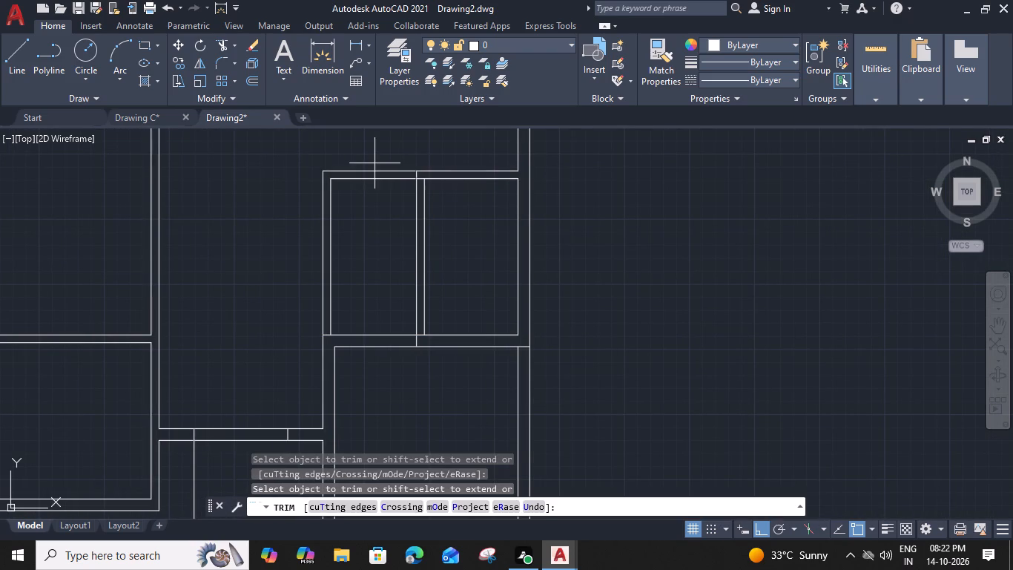
{"action": "left_click", "coordinate": [300, 252]}
{"action": "key", "text": "Escape"}
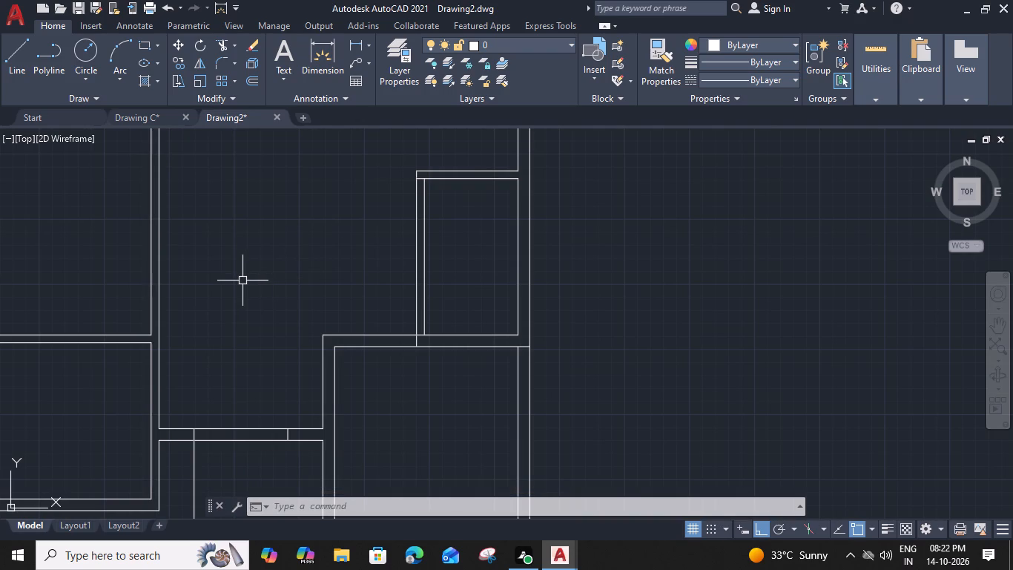
Measure the width and depth of the central space between its long left wall and the new partition.
{"action": "type", "text": "MEA"}
{"action": "key", "text": "space"}
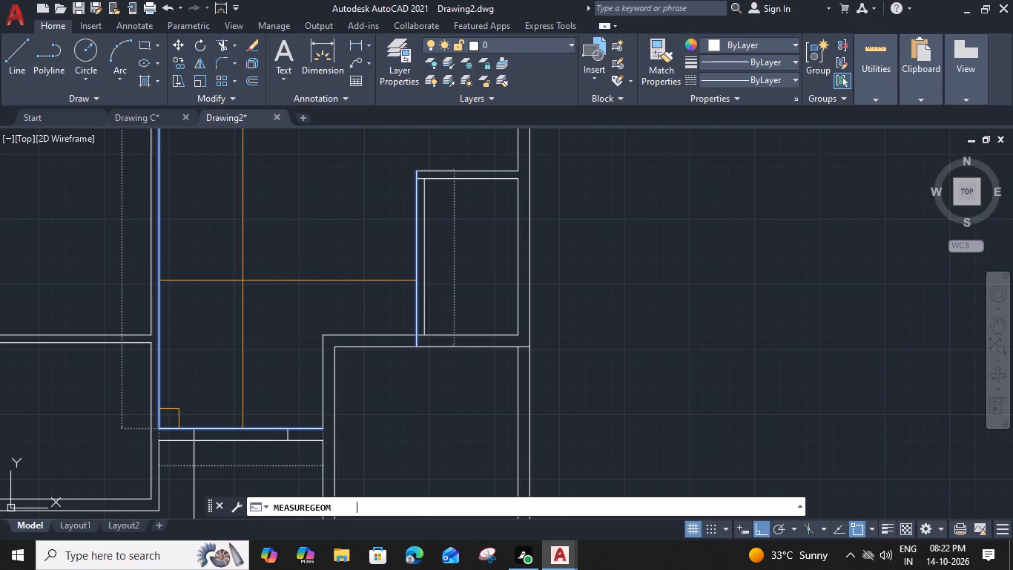
{"action": "middle_click_drag", "start_coordinate": [311, 266], "coordinate": [326, 264]}
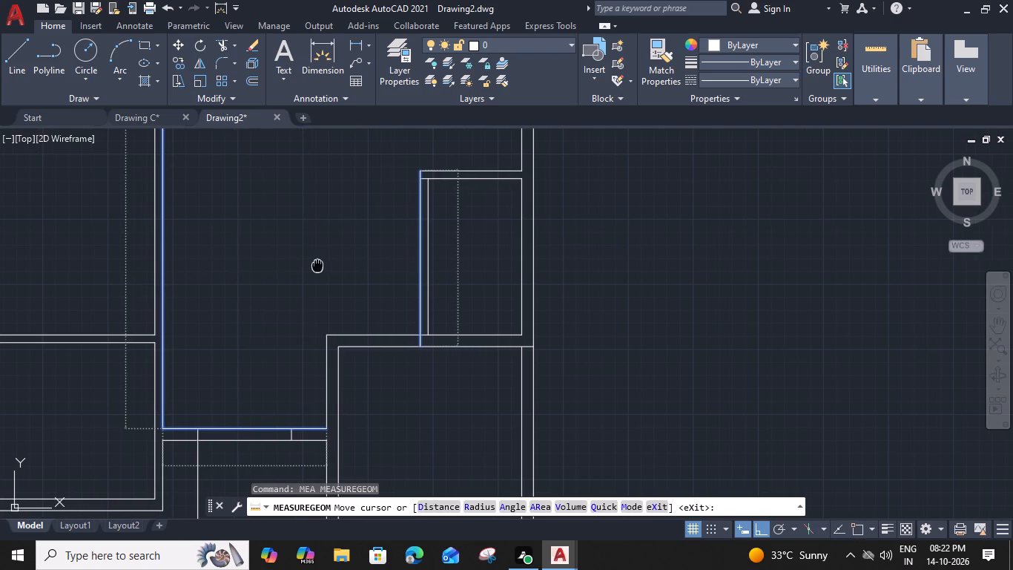
{"action": "key", "text": "Escape"}
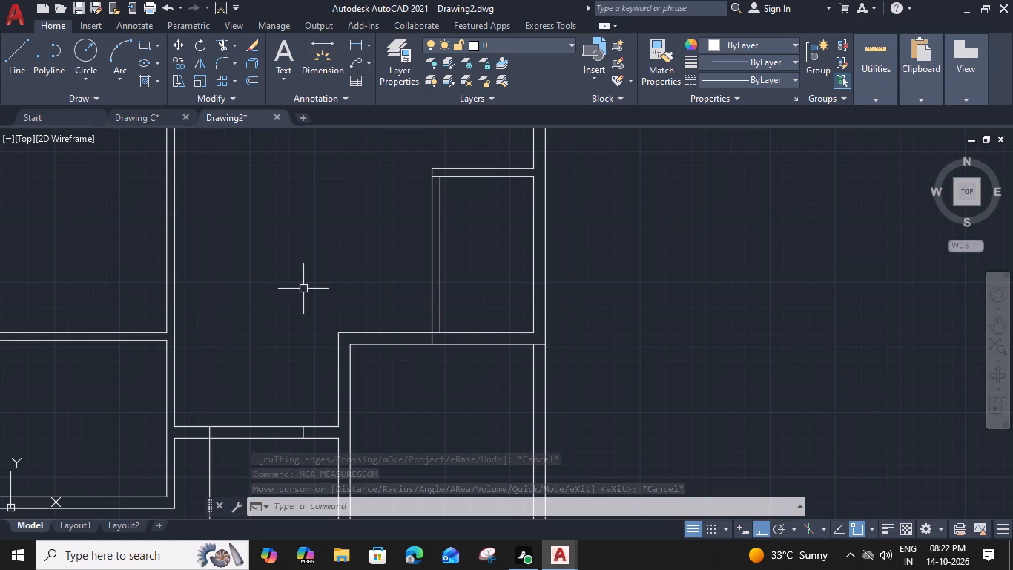
Extend the top line of the central space's bottom wall right to the lower right room's inner left wall line.
{"action": "middle_click_drag", "start_coordinate": [323, 356], "coordinate": [326, 304]}
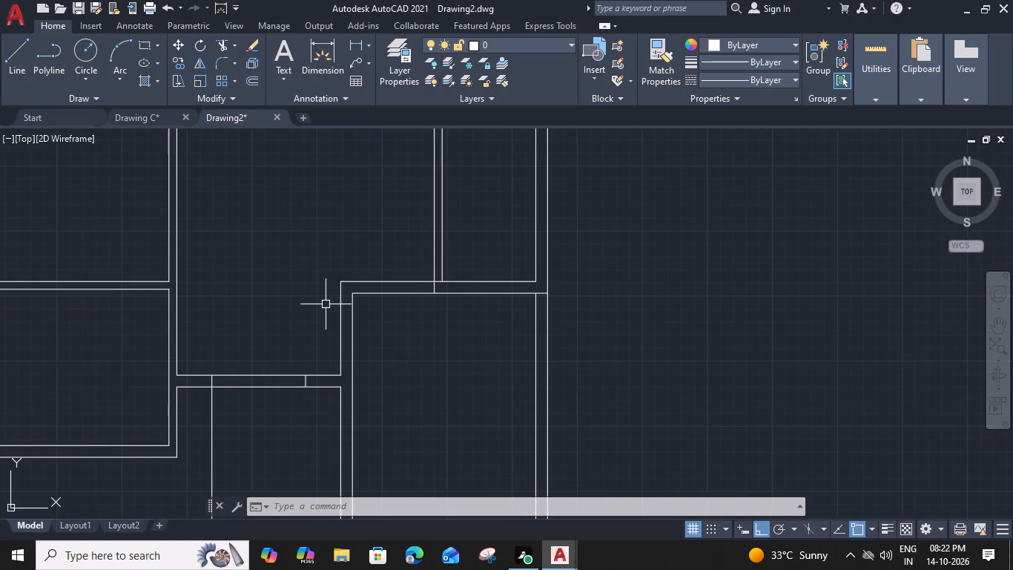
{"action": "type", "text": "EX"}
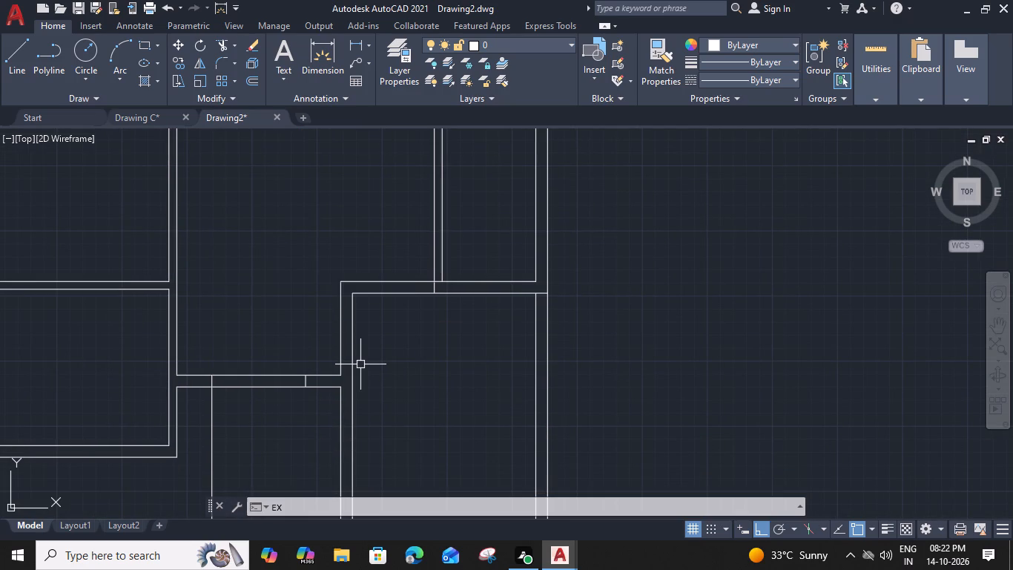
{"action": "key", "text": "space"}
{"action": "left_click", "coordinate": [326, 376]}
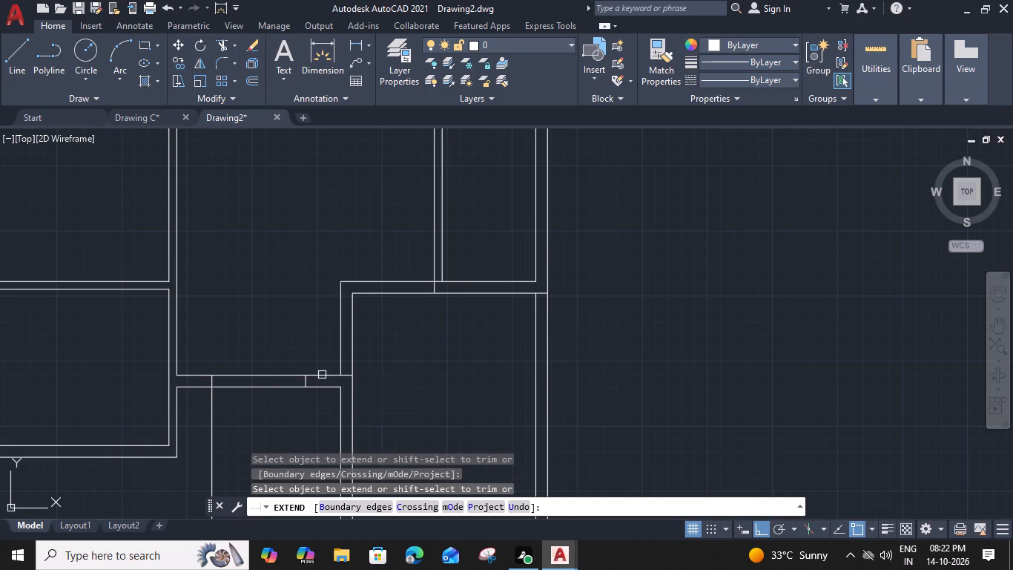
{"action": "key", "text": "Escape"}
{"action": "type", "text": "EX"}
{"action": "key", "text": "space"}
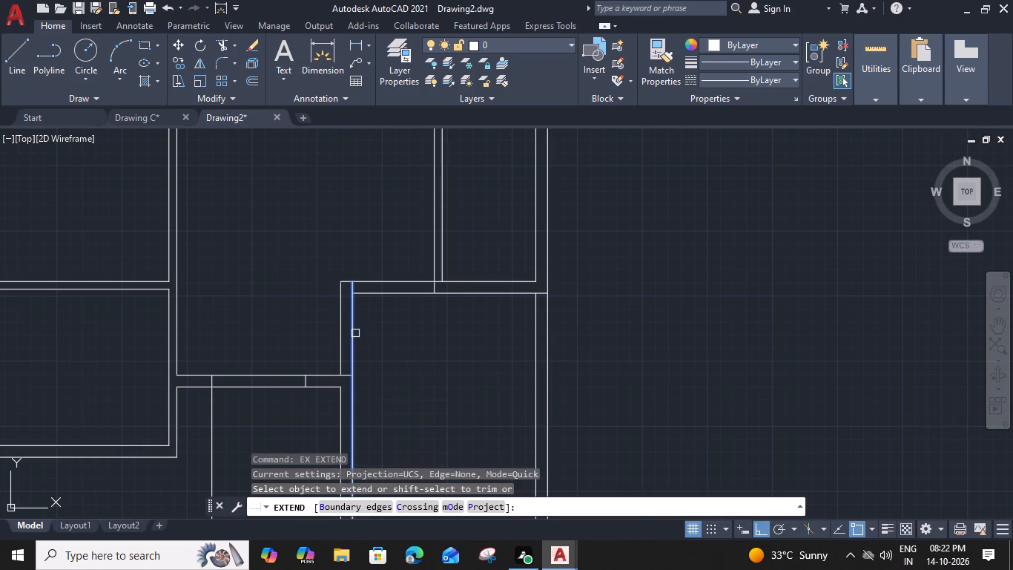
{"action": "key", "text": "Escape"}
Trim the two vertical wall lines above the central space's bottom wall, and the two horizontal wall lines left of the partition.
{"action": "type", "text": "TR"}
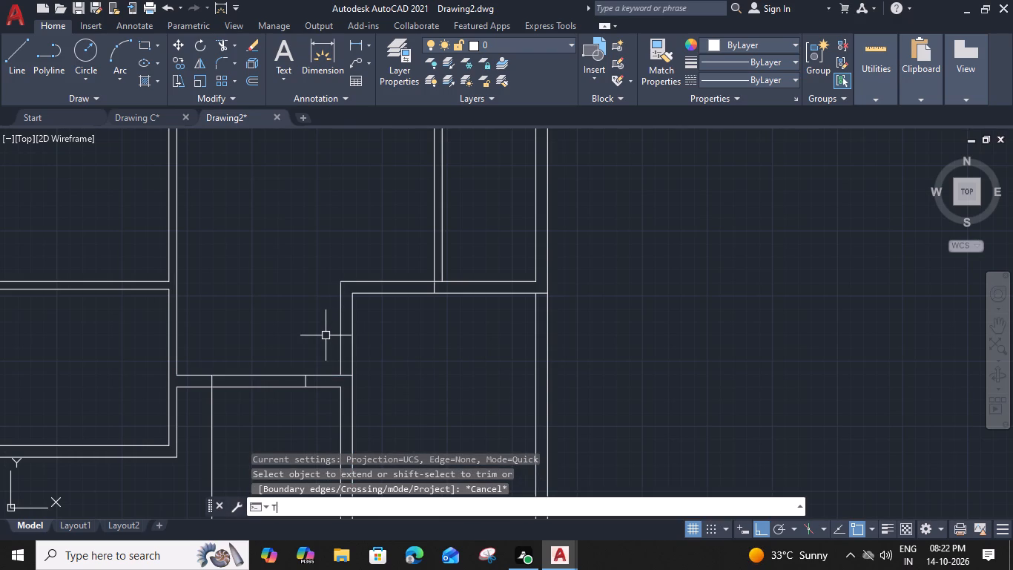
{"action": "key", "text": "space"}
{"action": "left_click", "coordinate": [326, 335]}
{"action": "left_click", "coordinate": [372, 330]}
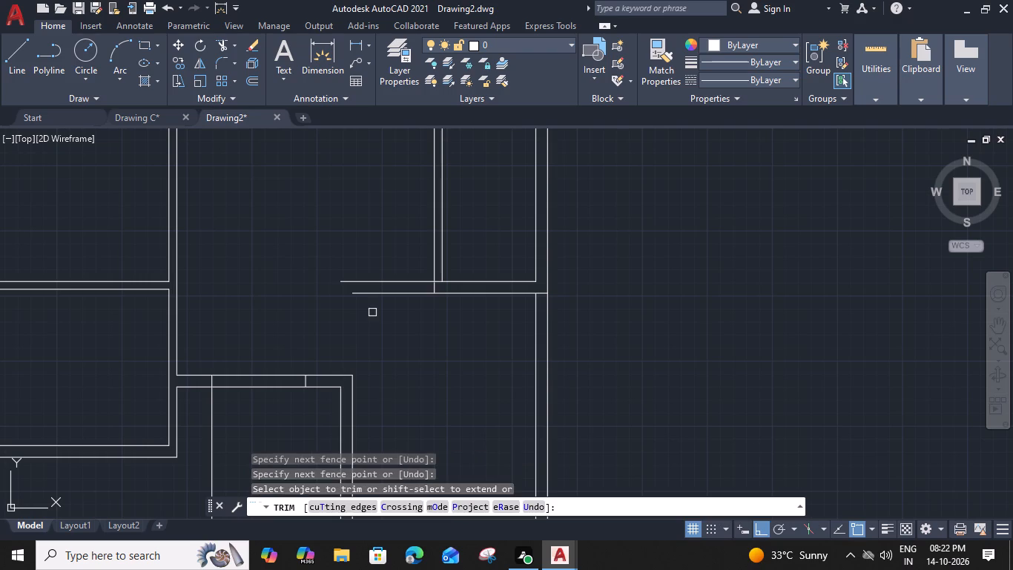
{"action": "left_click", "coordinate": [383, 269]}
{"action": "left_click", "coordinate": [372, 327]}
{"action": "key", "text": "Escape"}
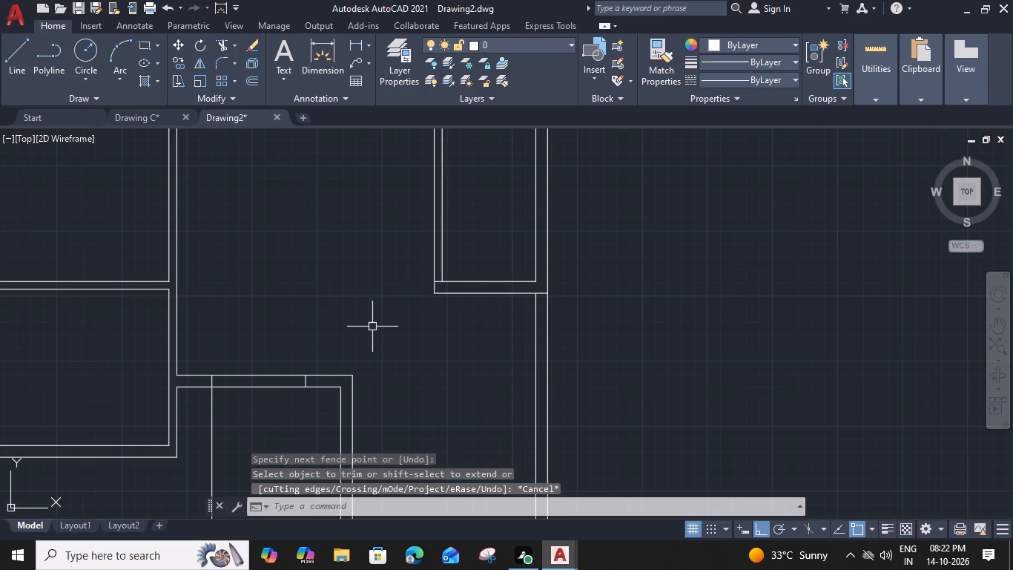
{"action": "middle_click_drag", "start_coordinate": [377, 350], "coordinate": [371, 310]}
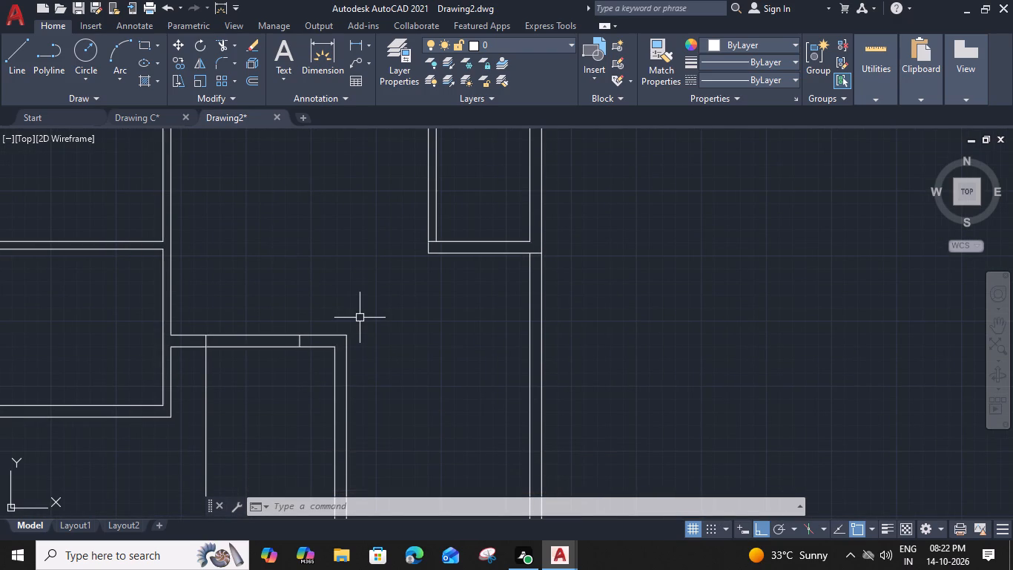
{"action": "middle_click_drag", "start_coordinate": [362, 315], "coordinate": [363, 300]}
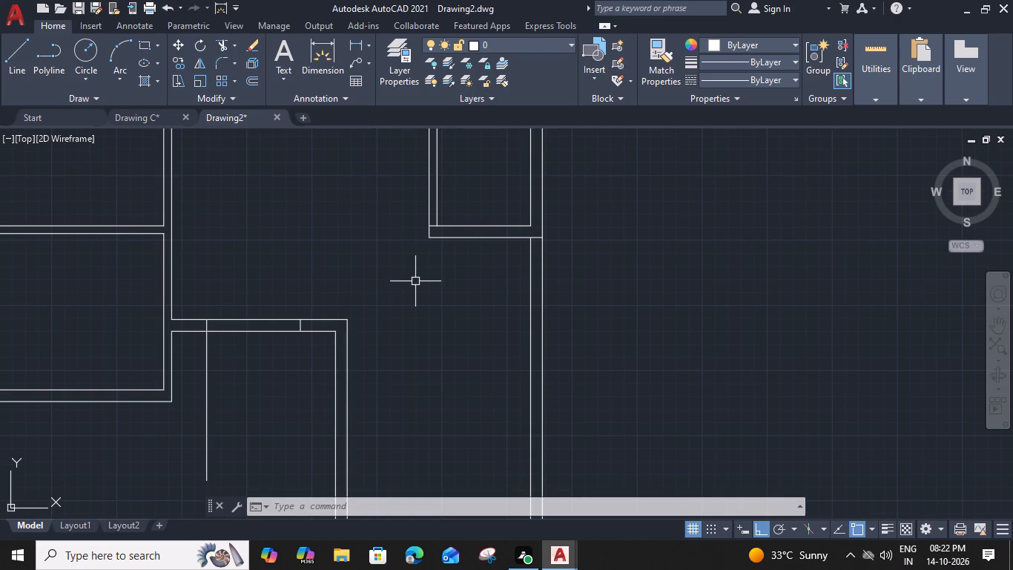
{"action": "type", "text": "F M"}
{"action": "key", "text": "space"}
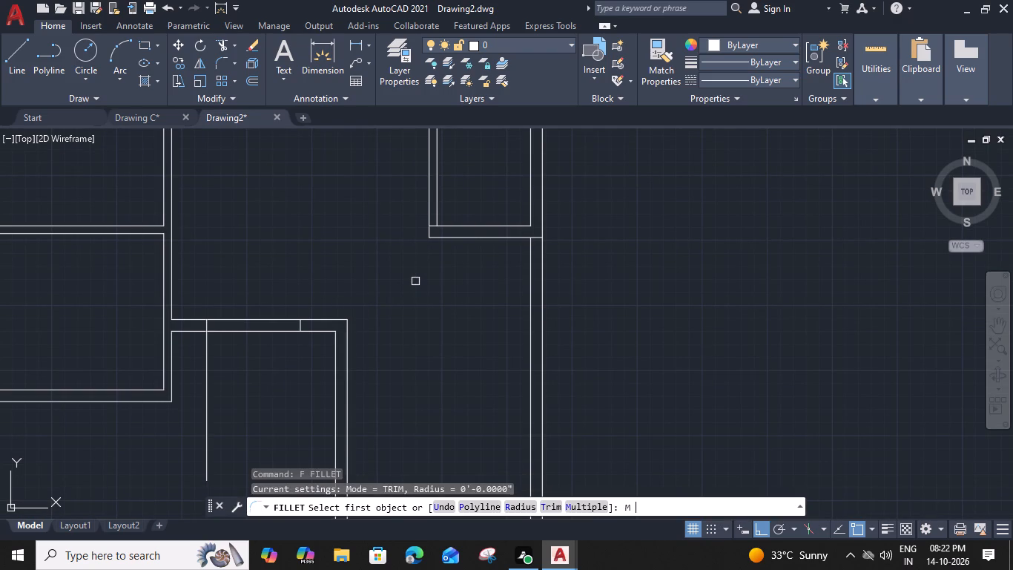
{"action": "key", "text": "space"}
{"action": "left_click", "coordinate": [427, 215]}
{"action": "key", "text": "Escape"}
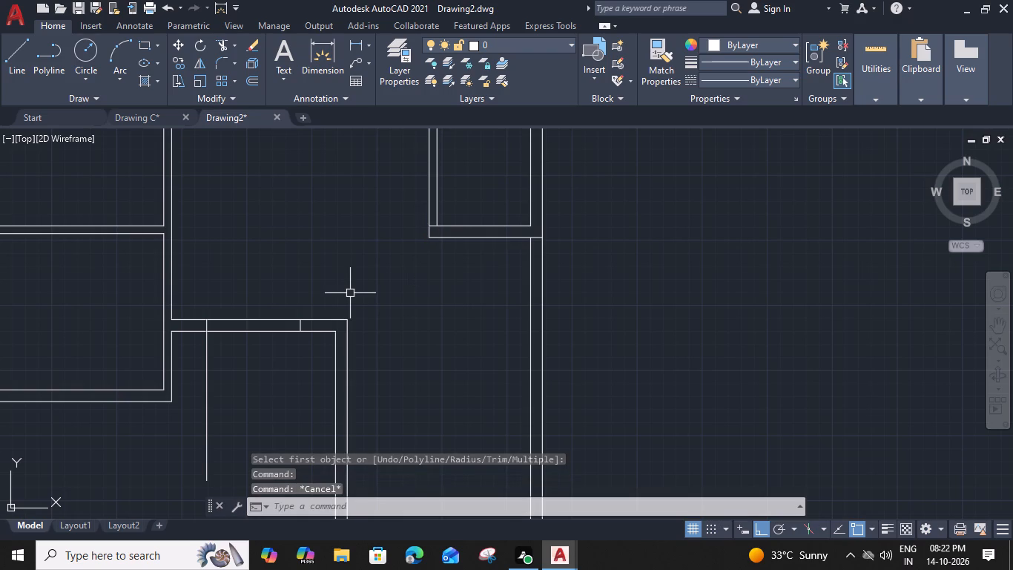
Fillet both lines of the central space's bottom wall with the matching partition lines at zero radius to form a square double-line corner.
{"action": "type", "text": "F M"}
{"action": "key", "text": "space"}
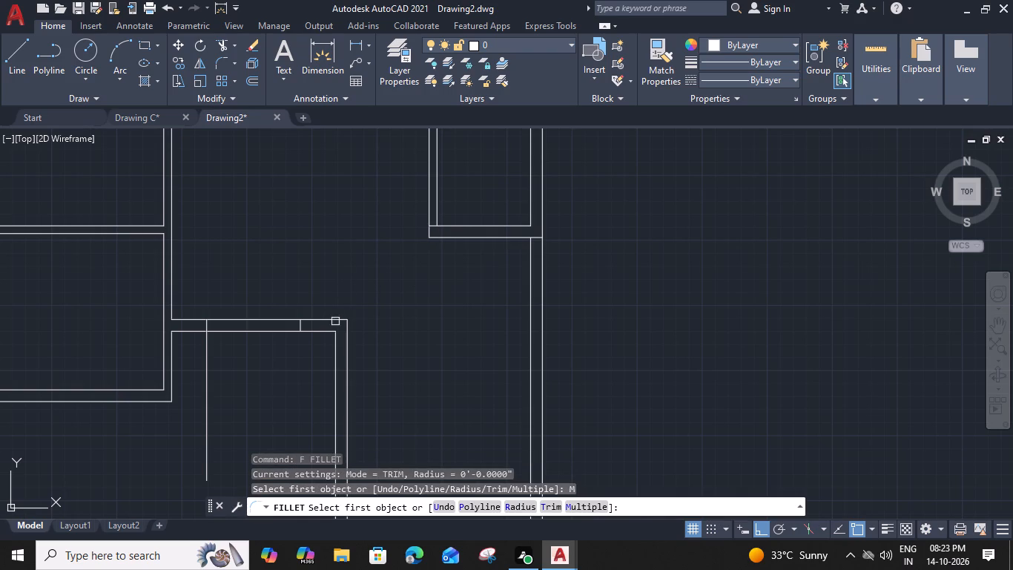
{"action": "left_click", "coordinate": [335, 321]}
{"action": "left_click", "coordinate": [431, 213]}
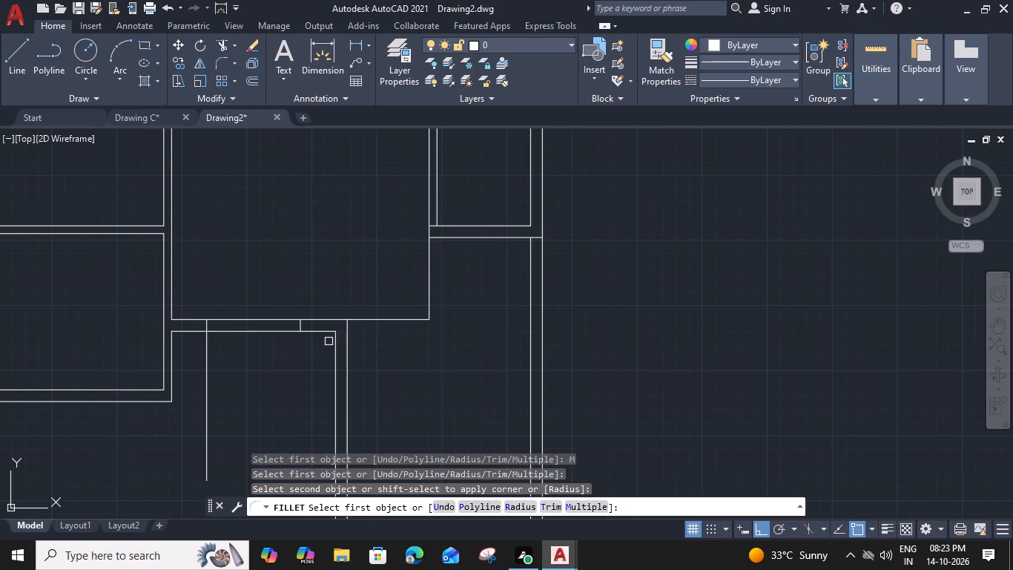
{"action": "left_click", "coordinate": [323, 335]}
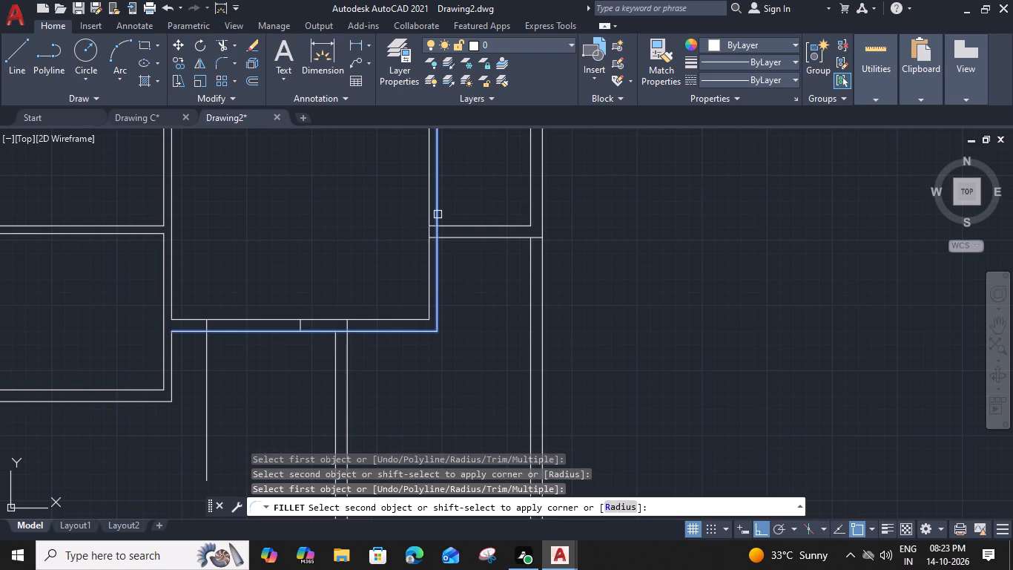
{"action": "left_click", "coordinate": [438, 214]}
{"action": "key", "text": "Escape"}
Measure the width of the space below the new corner, between the inner vertical wall and the outer right wall.
{"action": "middle_click_drag", "start_coordinate": [425, 353], "coordinate": [423, 345]}
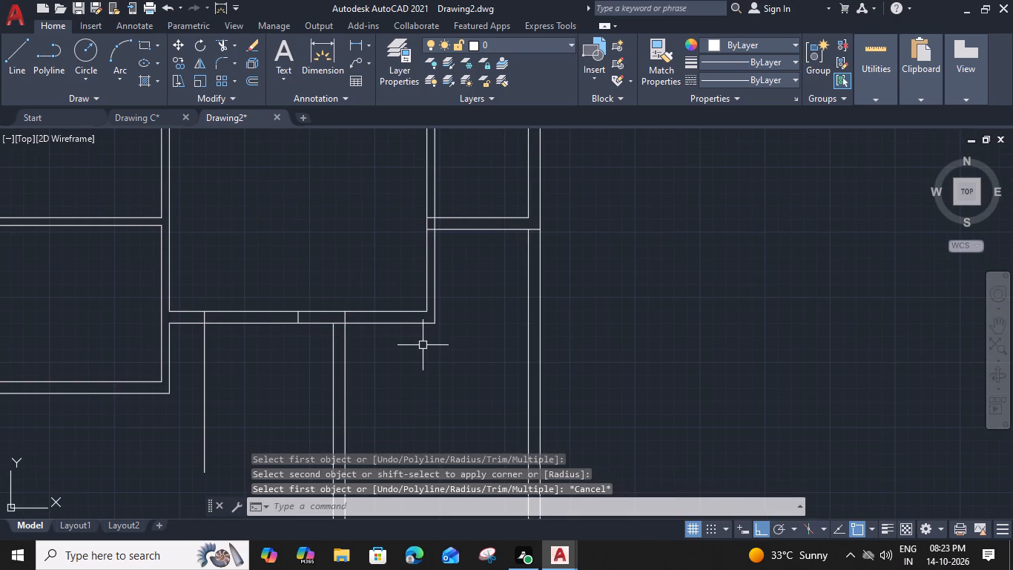
{"action": "middle_click_drag", "start_coordinate": [435, 358], "coordinate": [430, 306]}
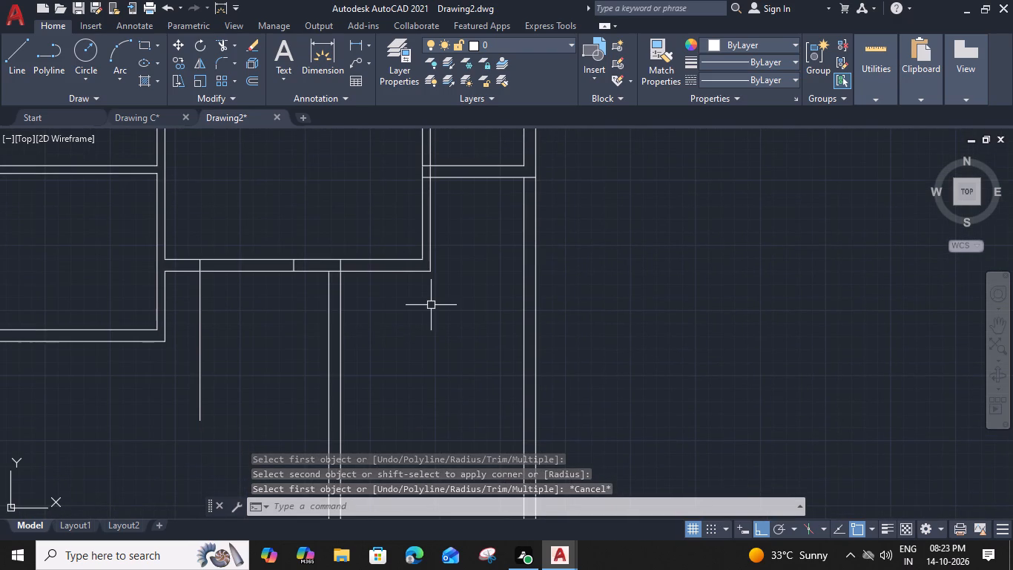
{"action": "key", "text": "m"}
{"action": "type", "text": "EA"}
{"action": "key", "text": "space"}
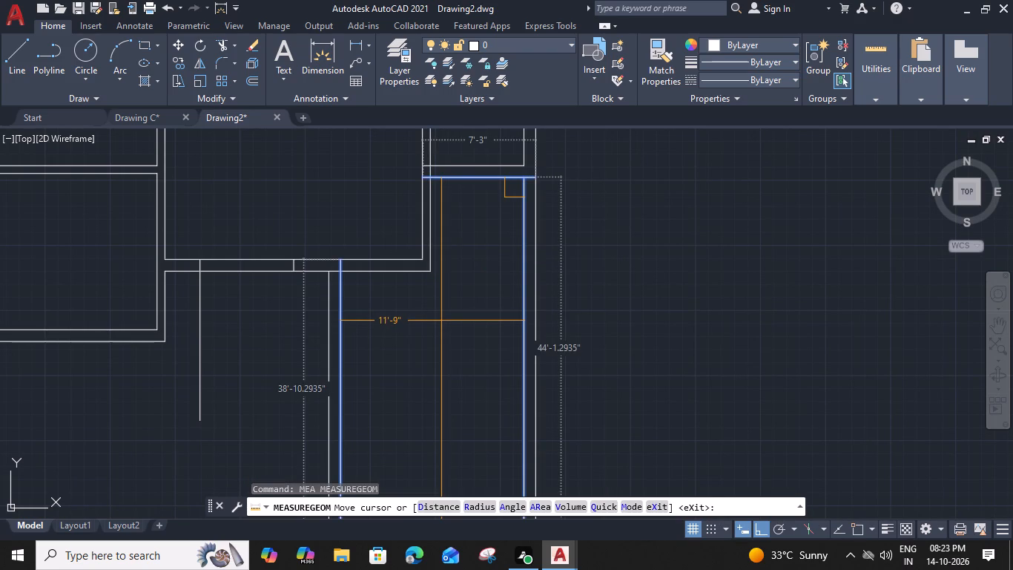
{"action": "key", "text": "Escape"}
Trim away the three vertical lines running down from the central space's bottom wall.
{"action": "middle_click_drag", "start_coordinate": [406, 315], "coordinate": [432, 324]}
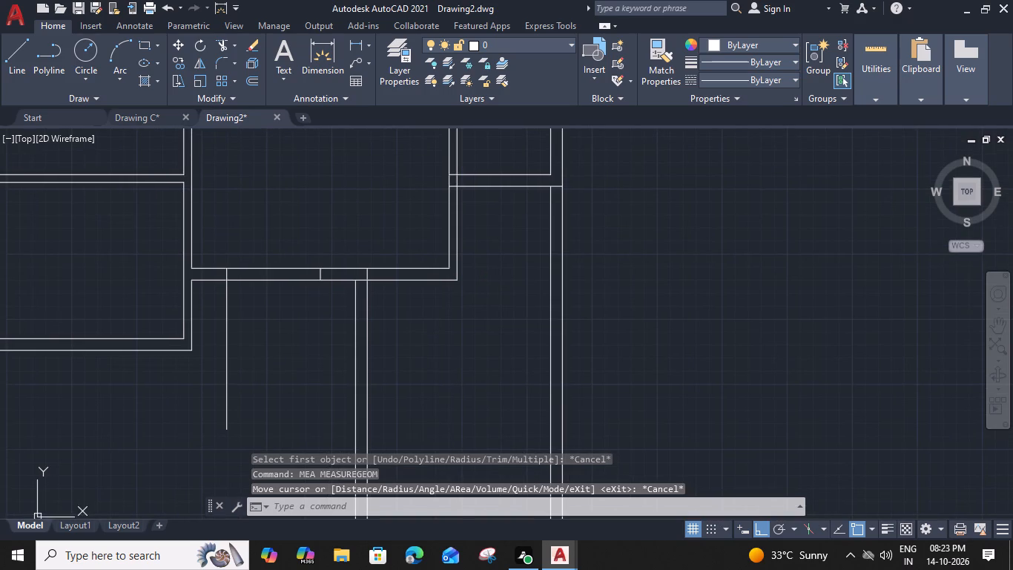
{"action": "type", "text": "TR"}
{"action": "key", "text": "space"}
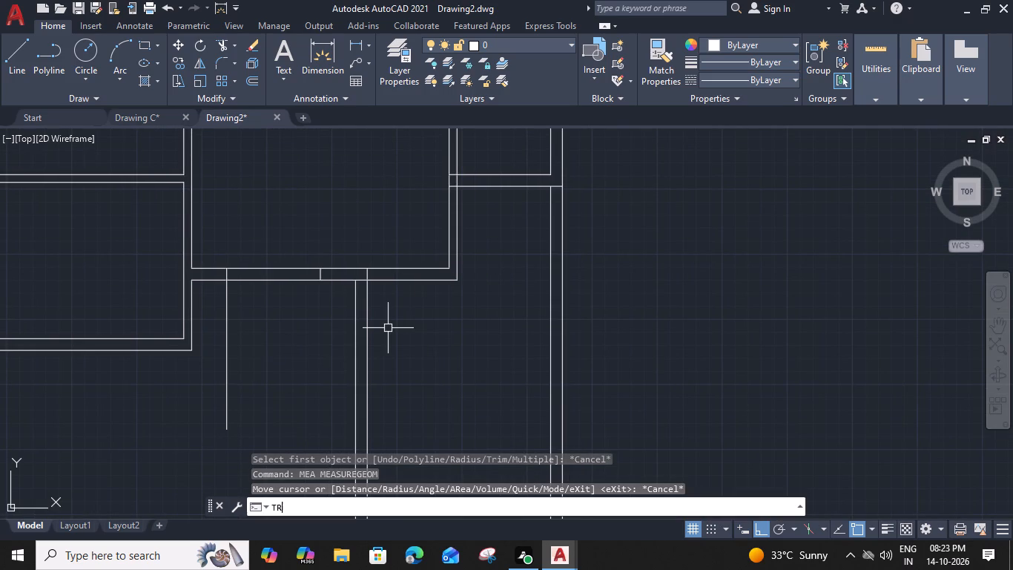
{"action": "left_click", "coordinate": [388, 328]}
{"action": "left_click_drag", "start_coordinate": [205, 322], "coordinate": [388, 328]}
{"action": "left_click_drag", "start_coordinate": [388, 328], "coordinate": [452, 337]}
{"action": "key", "text": "Escape"}
Erase the three short vertical line remnants left inside the central space's bottom wall.
{"action": "scroll", "coordinate": [353, 272], "scroll_direction": "up", "scroll_amount": 1}
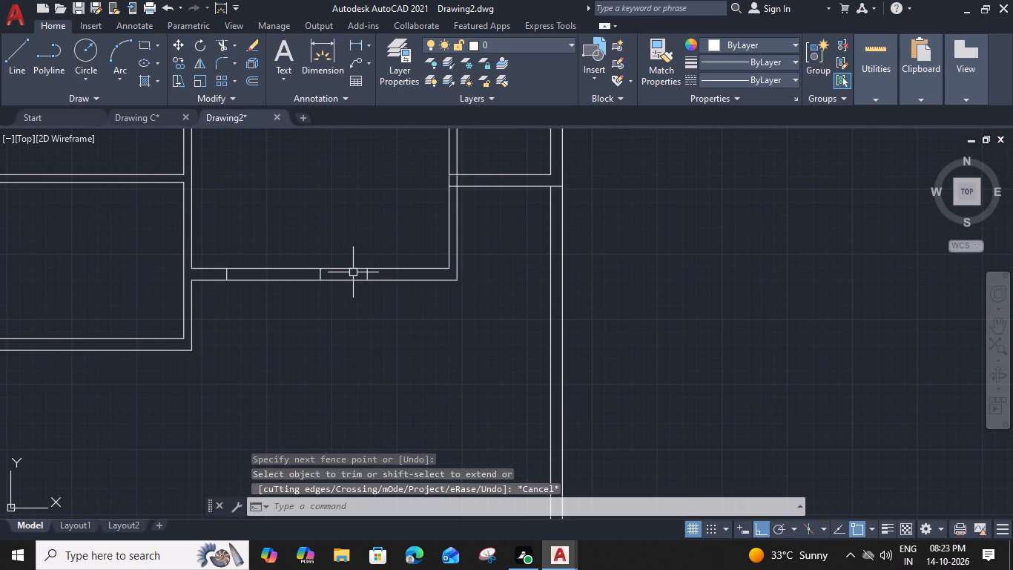
{"action": "left_click", "coordinate": [373, 275]}
{"action": "key", "text": "Delete"}
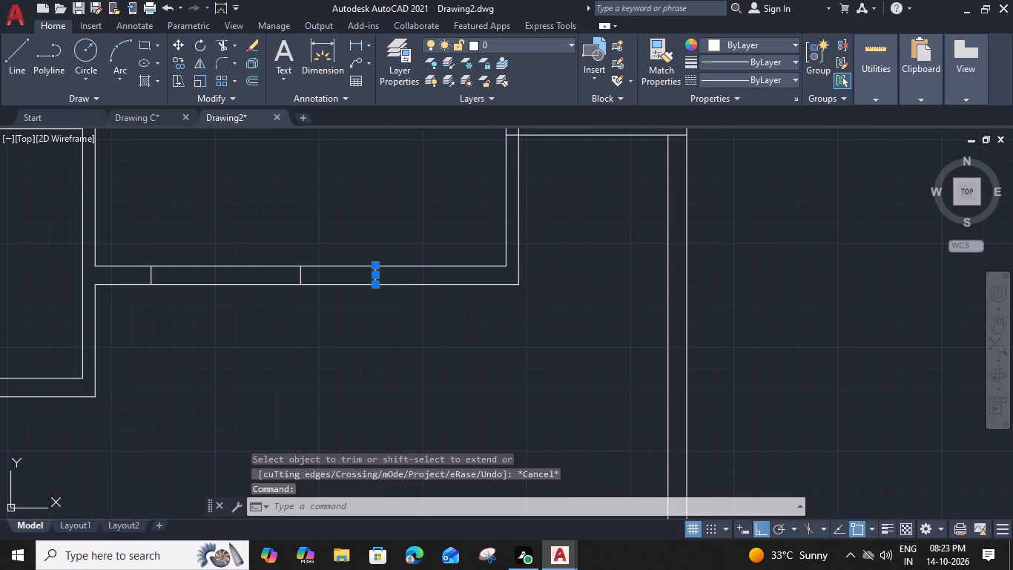
{"action": "left_click", "coordinate": [155, 275]}
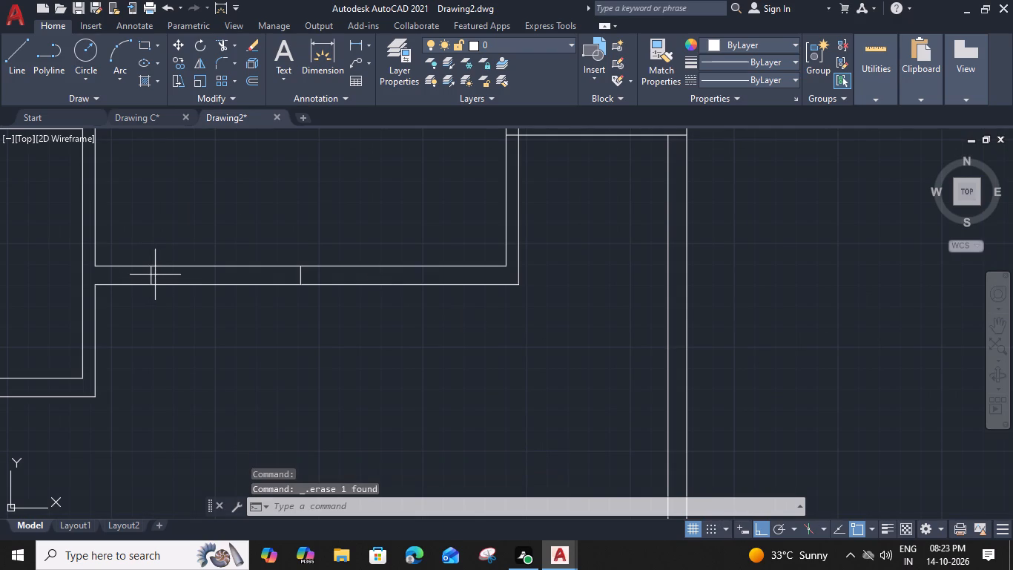
{"action": "left_click", "coordinate": [140, 273]}
{"action": "key", "text": "Delete"}
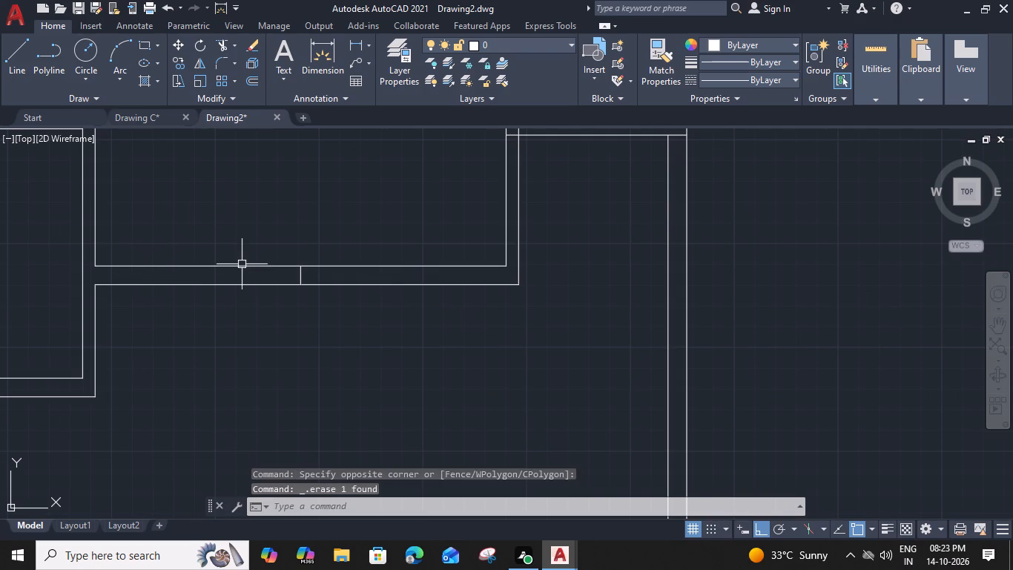
{"action": "left_click", "coordinate": [298, 275]}
{"action": "key", "text": "Delete"}
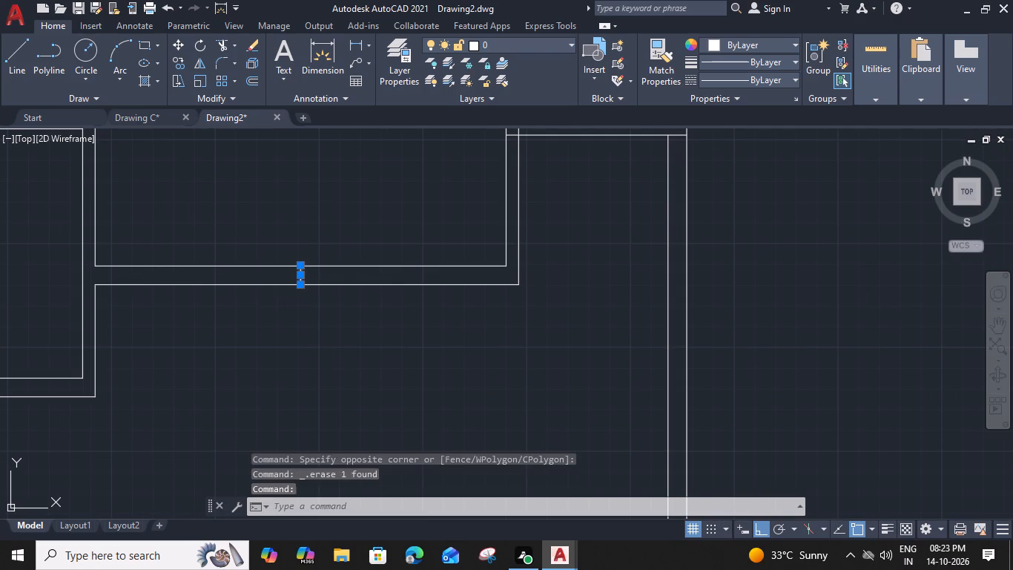
Trim the partition's left line below the small right-hand room, and the part of that room's inner bottom line crossing the partition.
{"action": "scroll", "coordinate": [329, 335], "scroll_direction": "down", "scroll_amount": 1}
{"action": "middle_click_drag", "start_coordinate": [333, 335], "coordinate": [300, 346]}
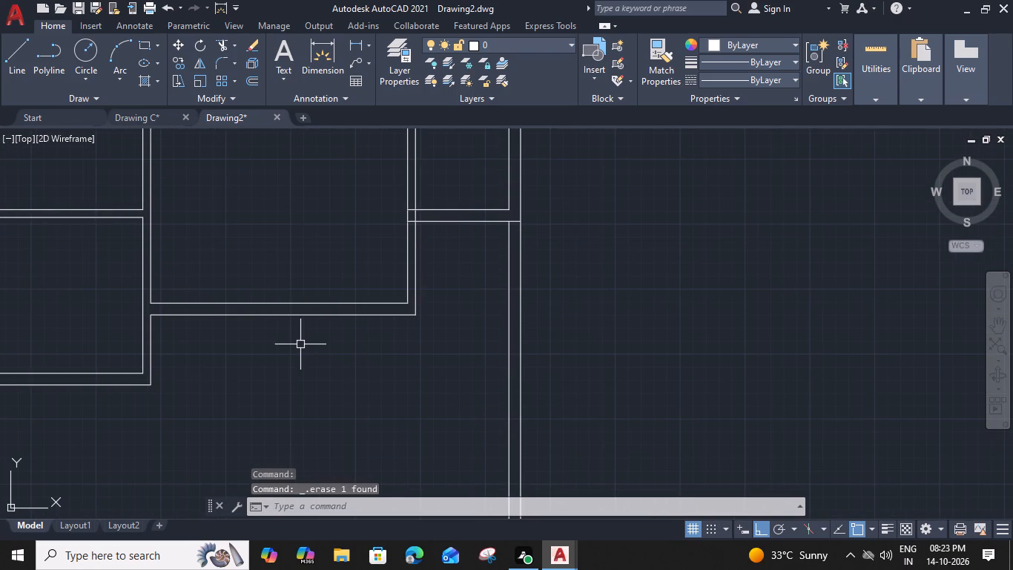
{"action": "type", "text": "TR"}
{"action": "key", "text": "space"}
{"action": "scroll", "coordinate": [415, 219], "scroll_direction": "up", "scroll_amount": 2}
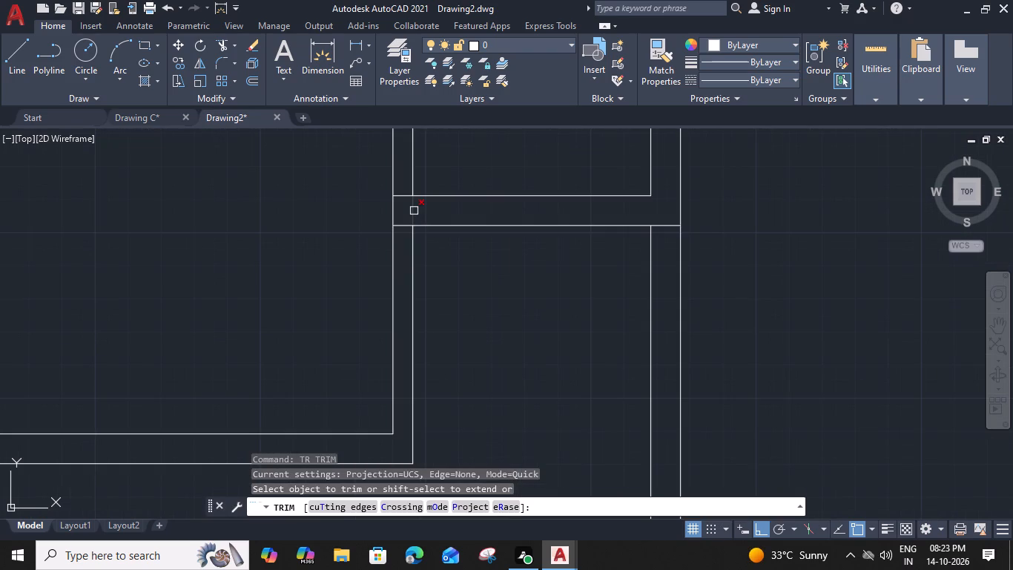
{"action": "left_click", "coordinate": [397, 258]}
{"action": "left_click", "coordinate": [357, 256]}
{"action": "left_click", "coordinate": [403, 198]}
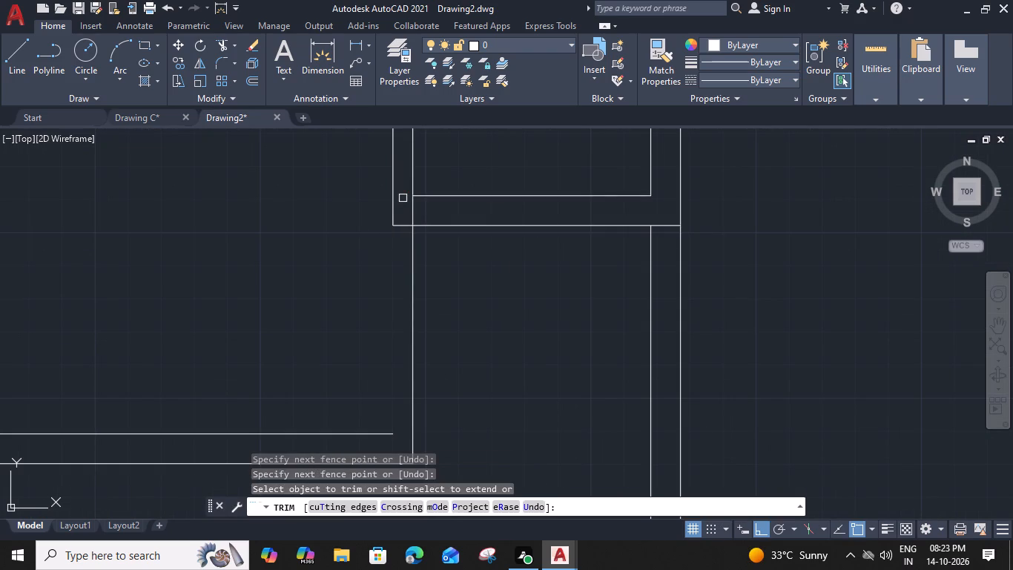
{"action": "key", "text": "Escape"}
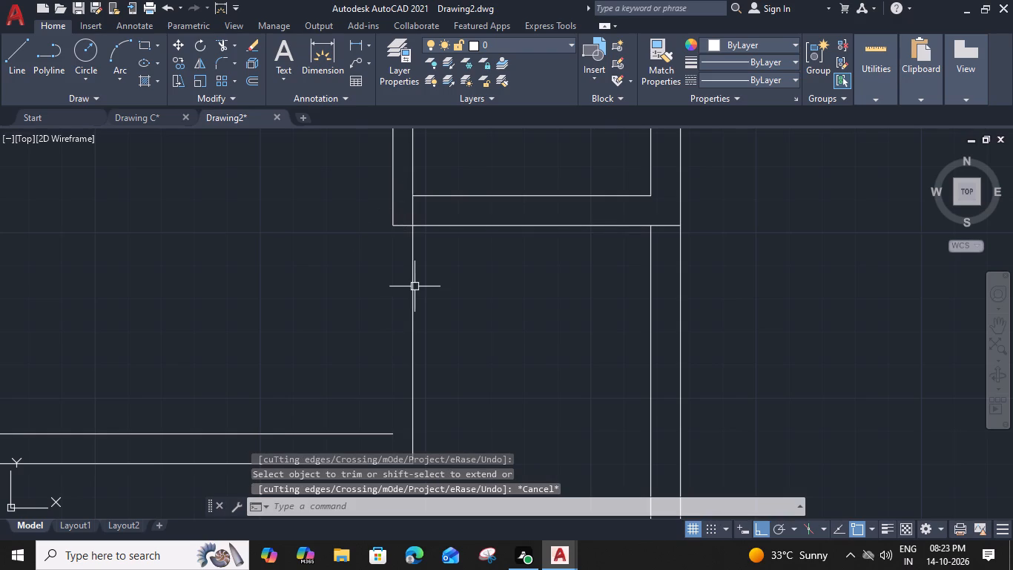
Offset the partition's right line 9" to the left, toward the central space.
{"action": "left_click", "coordinate": [415, 286]}
{"action": "type", "text": "O"}
{"action": "key", "text": "space"}
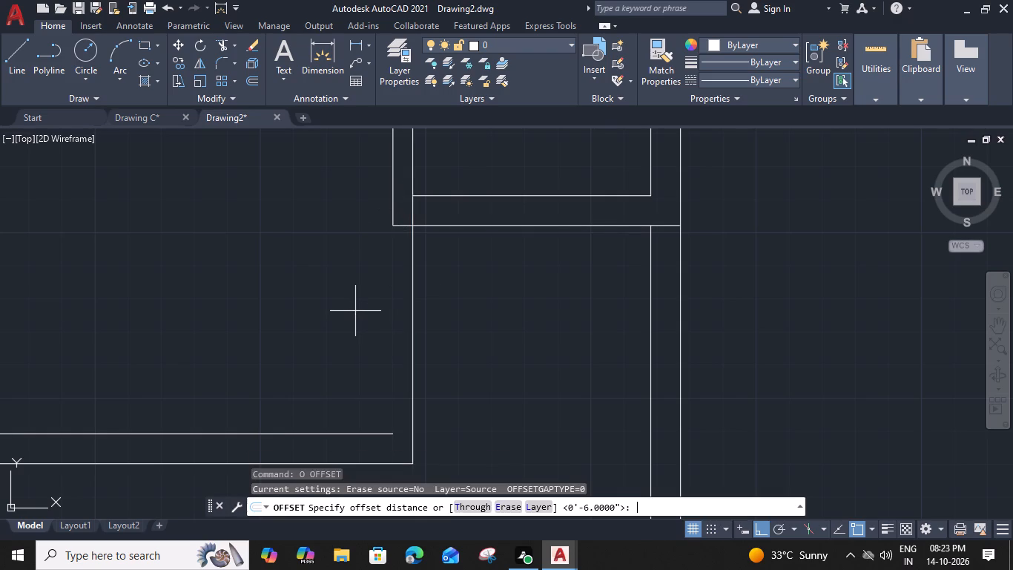
{"action": "type", "text": "9'"}
{"action": "key", "text": "Return"}
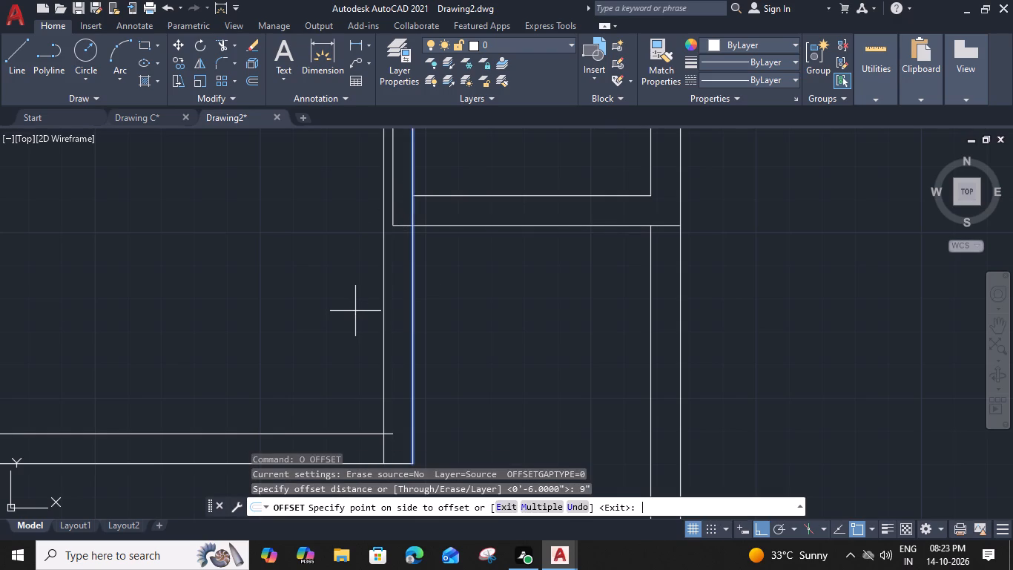
{"action": "left_click", "coordinate": [319, 315]}
{"action": "key", "text": "Escape"}
Clean up the 9" wall's junctions by trimming overlapping ends and extending the small room's outer bottom line to the new wall line.
{"action": "type", "text": "TR"}
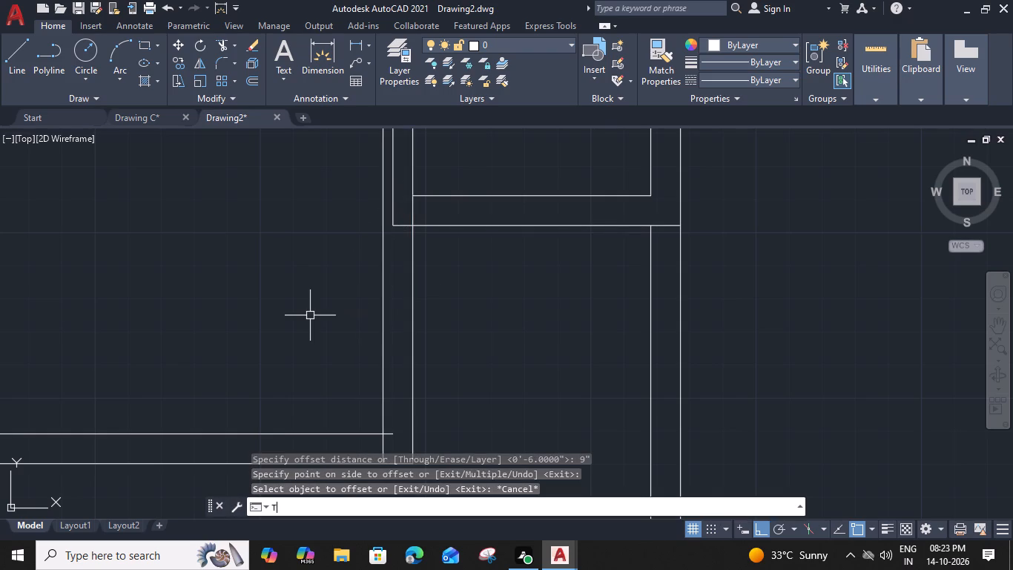
{"action": "key", "text": "space"}
{"action": "left_click", "coordinate": [394, 434]}
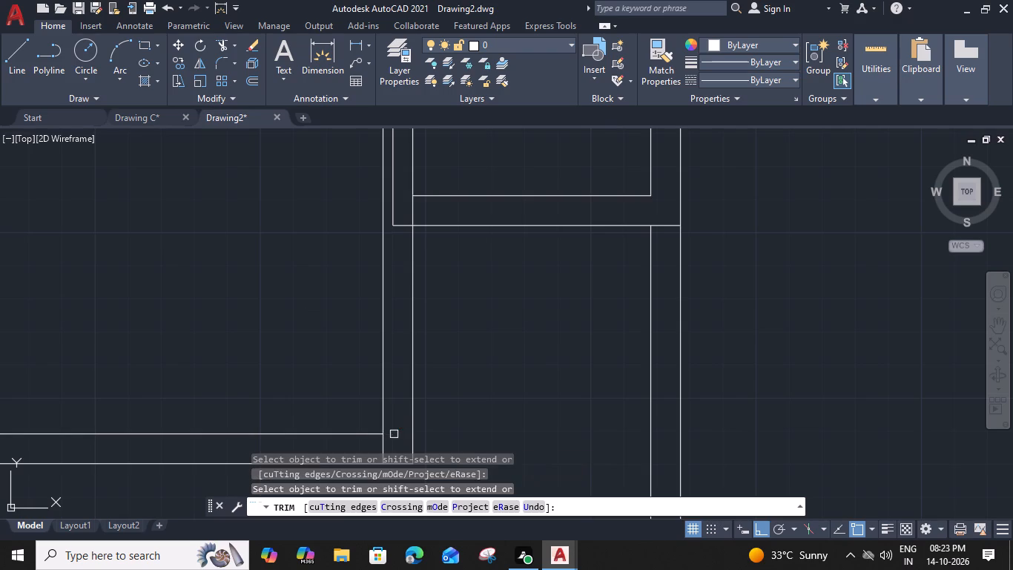
{"action": "left_click", "coordinate": [384, 442]}
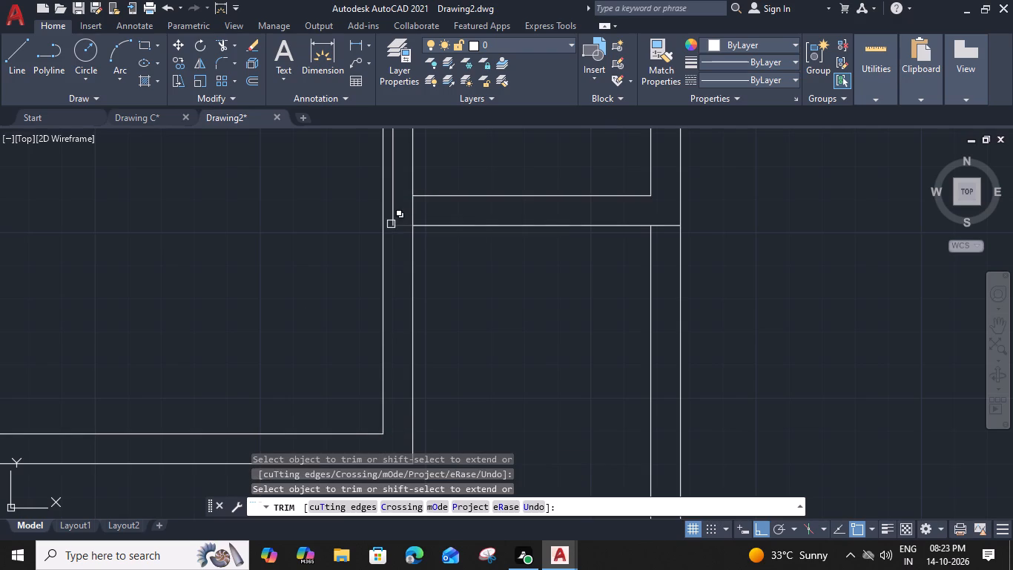
{"action": "left_click", "coordinate": [415, 208]}
{"action": "middle_click_drag", "start_coordinate": [417, 209], "coordinate": [401, 246]}
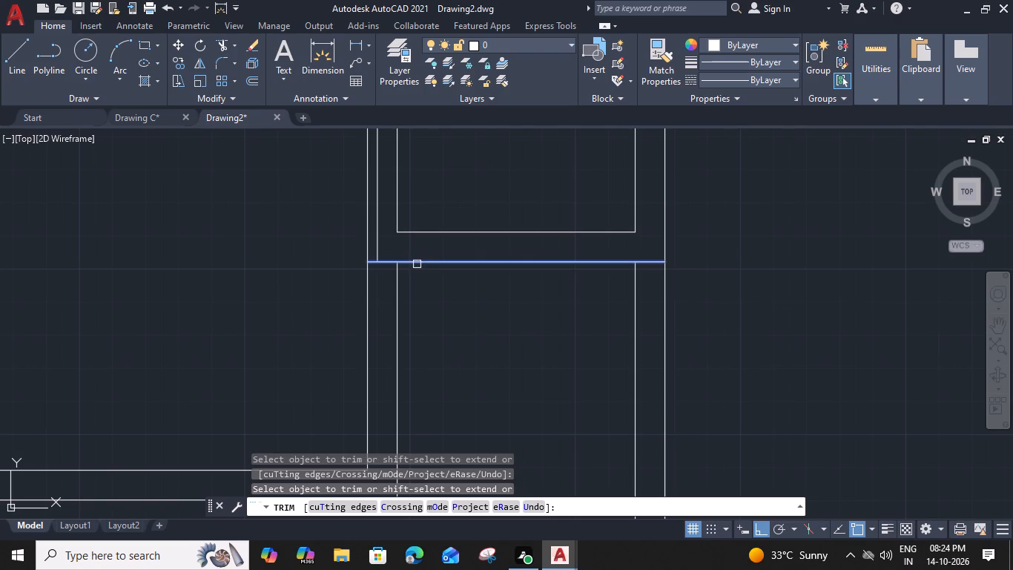
{"action": "left_click", "coordinate": [417, 264], "text": "shift"}
{"action": "left_click", "coordinate": [368, 243]}
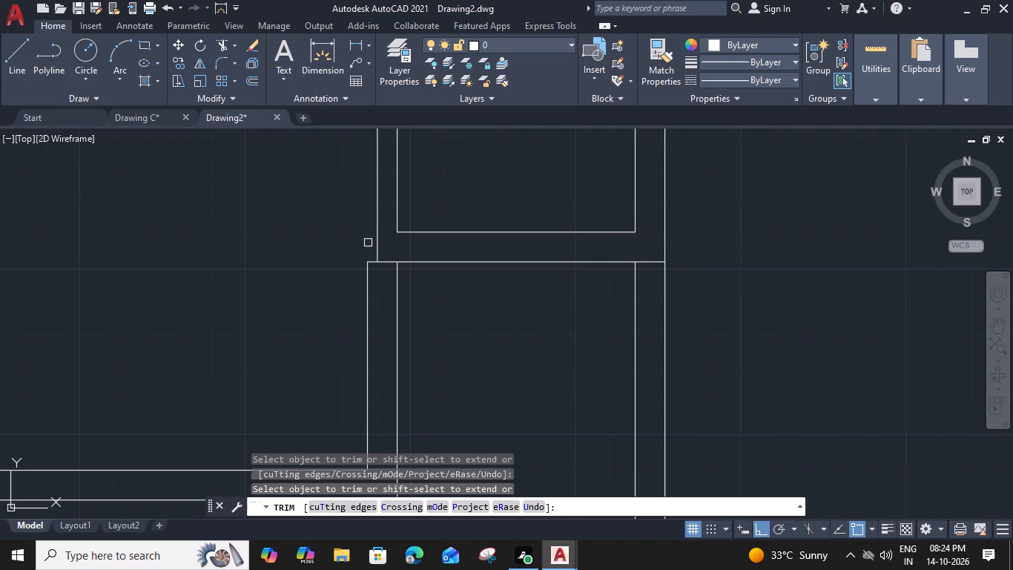
{"action": "scroll", "coordinate": [370, 245], "scroll_direction": "down", "scroll_amount": 2}
{"action": "key", "text": "Escape"}
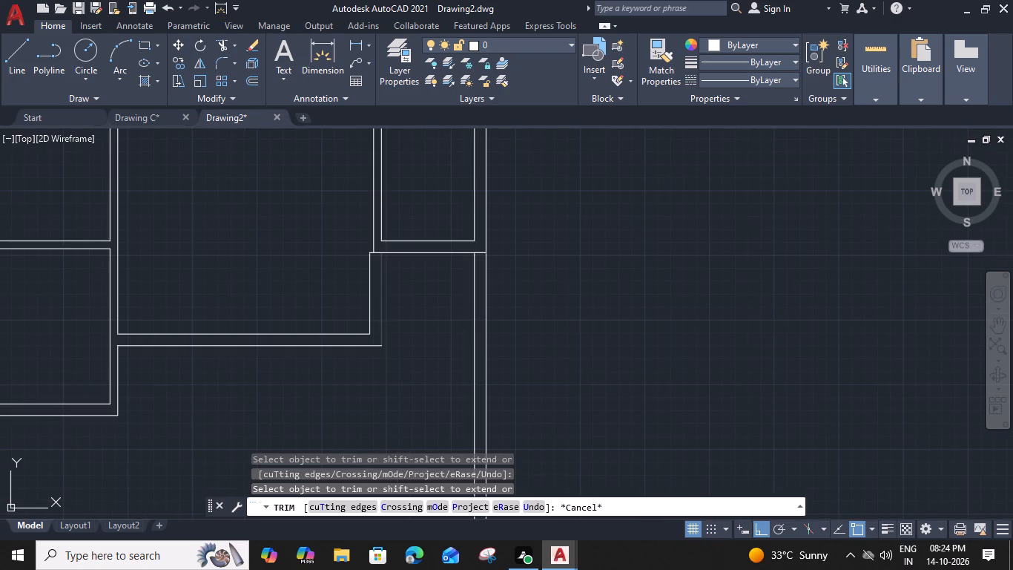
Erase the outer left wall line of the small right-hand room.
{"action": "middle_click_drag", "start_coordinate": [352, 315], "coordinate": [392, 301]}
{"action": "middle_click_drag", "start_coordinate": [288, 330], "coordinate": [308, 338]}
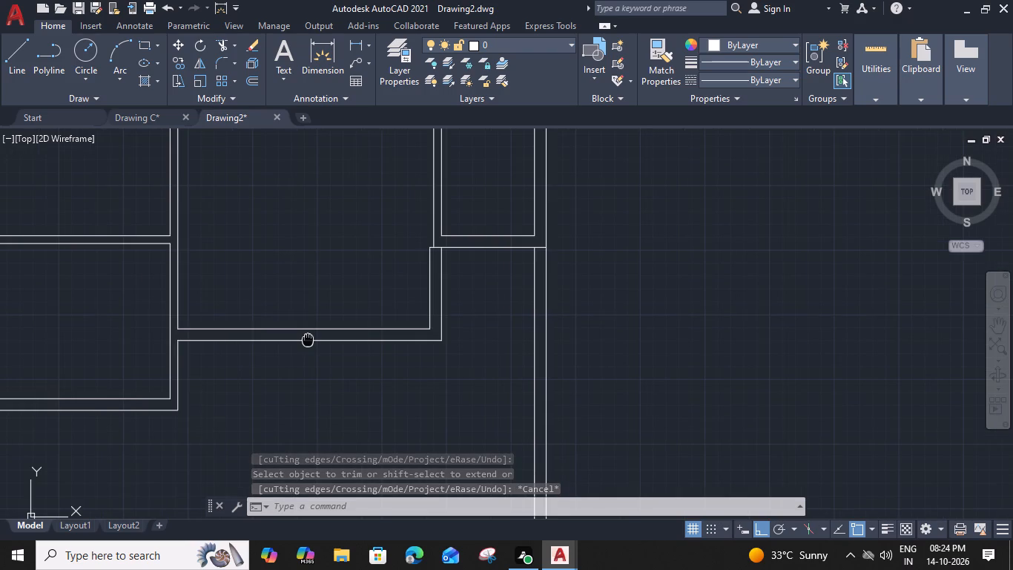
{"action": "middle_click_drag", "start_coordinate": [393, 235], "coordinate": [349, 356]}
{"action": "left_click", "coordinate": [389, 280]}
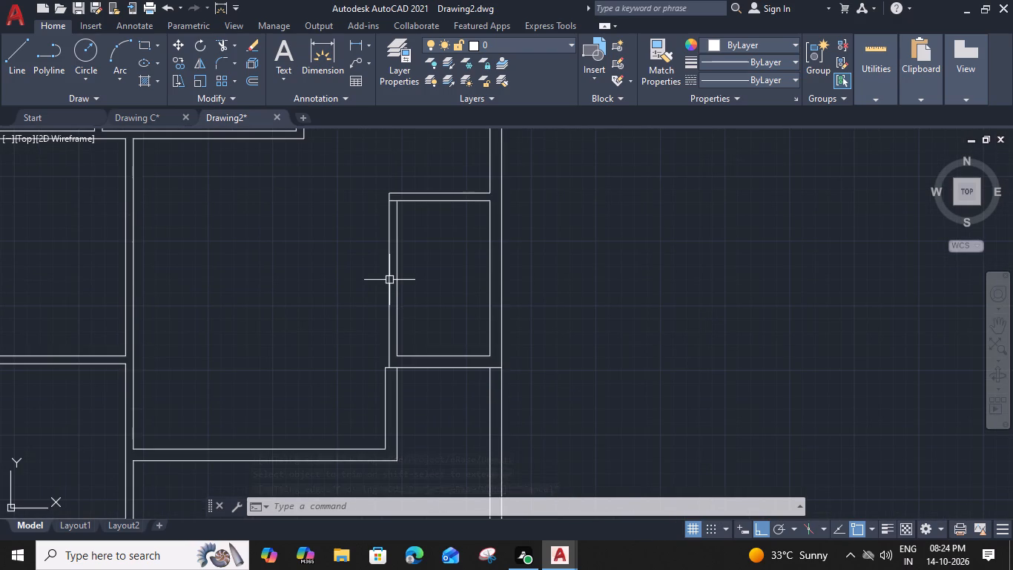
{"action": "key", "text": "Delete"}
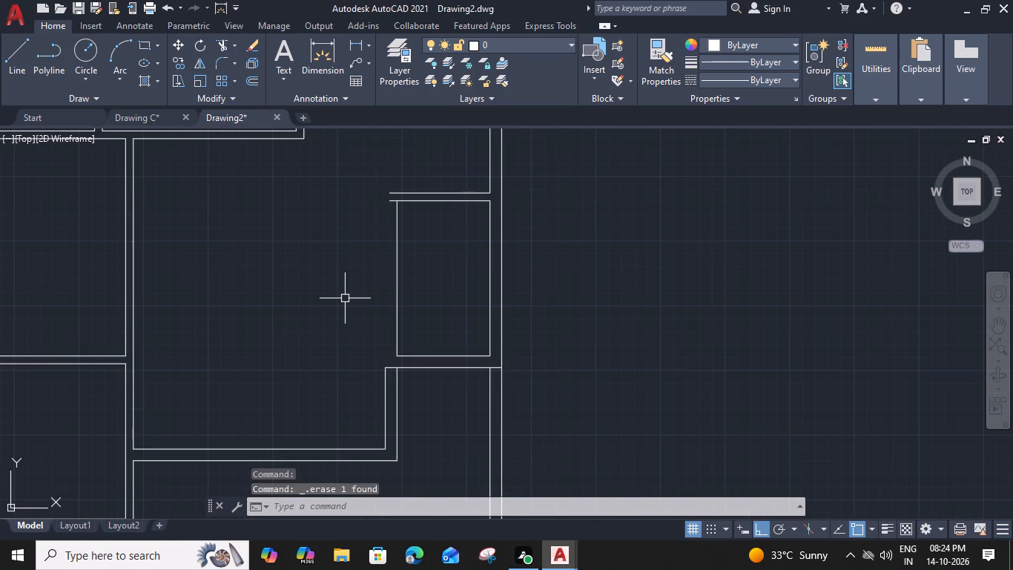
Fillet the 9" wall's left line with the small room's outer top line at zero radius to form a square corner.
{"action": "type", "text": "F"}
{"action": "key", "text": "space"}
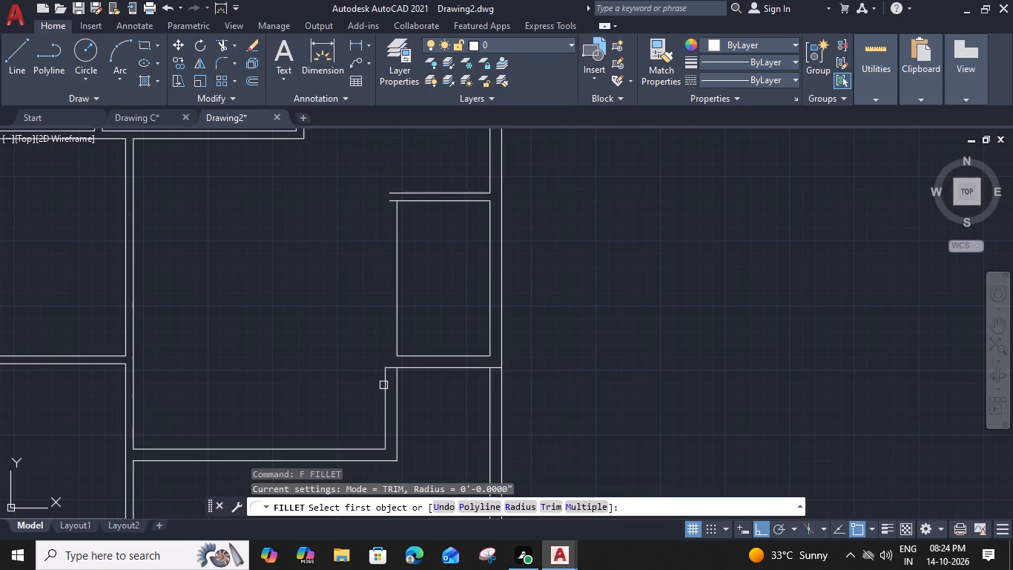
{"action": "left_click", "coordinate": [383, 385]}
{"action": "left_click", "coordinate": [409, 193]}
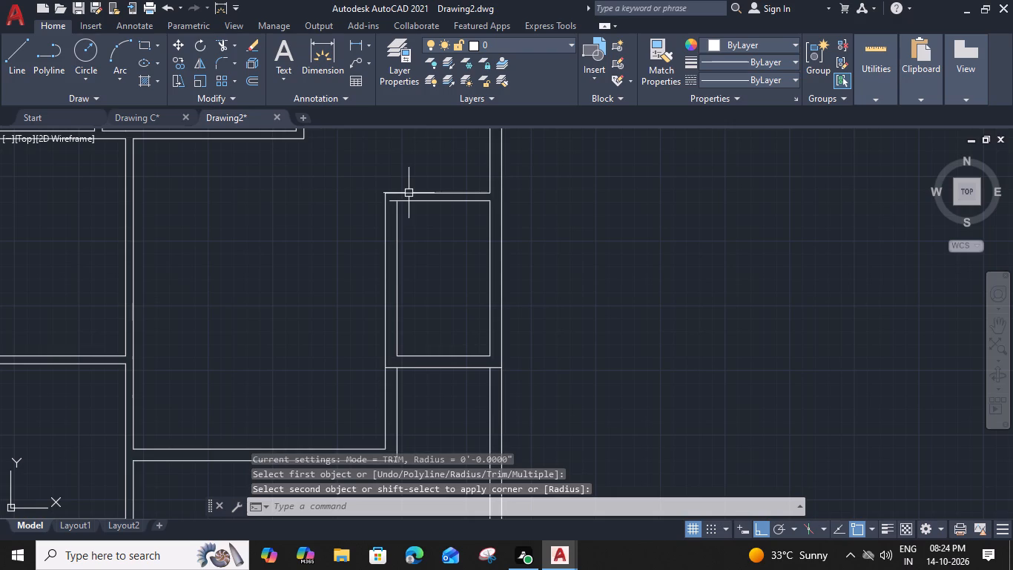
{"action": "key", "text": "Escape"}
Trim the inner top wall line where it overhangs the small room's upper-left corner.
{"action": "key", "text": "t"}
{"action": "key", "text": "r"}
{"action": "key", "text": "space"}
{"action": "scroll", "coordinate": [384, 204], "scroll_direction": "up", "scroll_amount": 1}
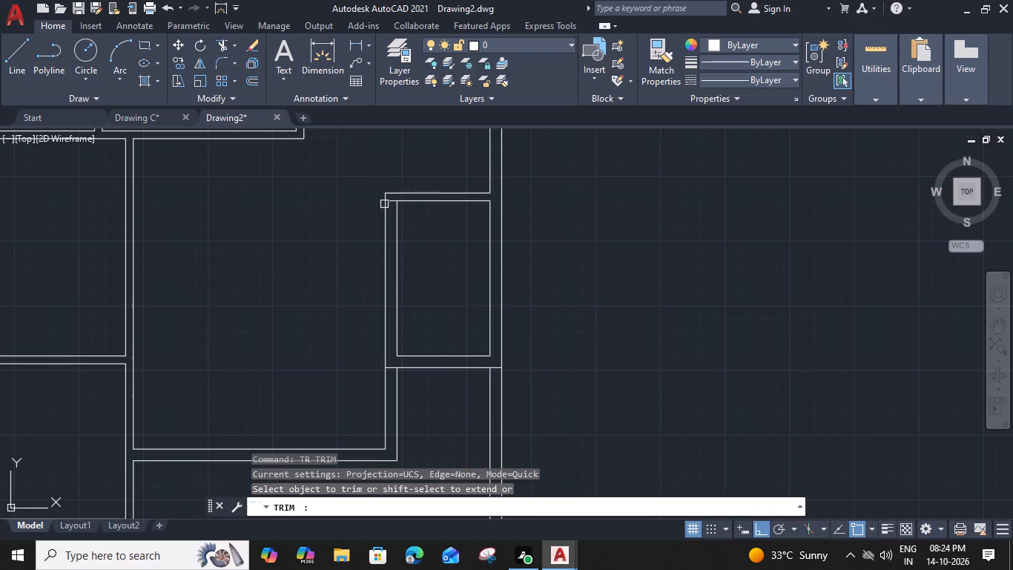
{"action": "scroll", "coordinate": [384, 204], "scroll_direction": "up", "scroll_amount": 1}
{"action": "left_click", "coordinate": [400, 194]}
{"action": "key", "text": "Escape"}
Draw a short vertical line across the central space's bottom wall from the midpoint of its lower line.
{"action": "scroll", "coordinate": [400, 194], "scroll_direction": "down", "scroll_amount": 3}
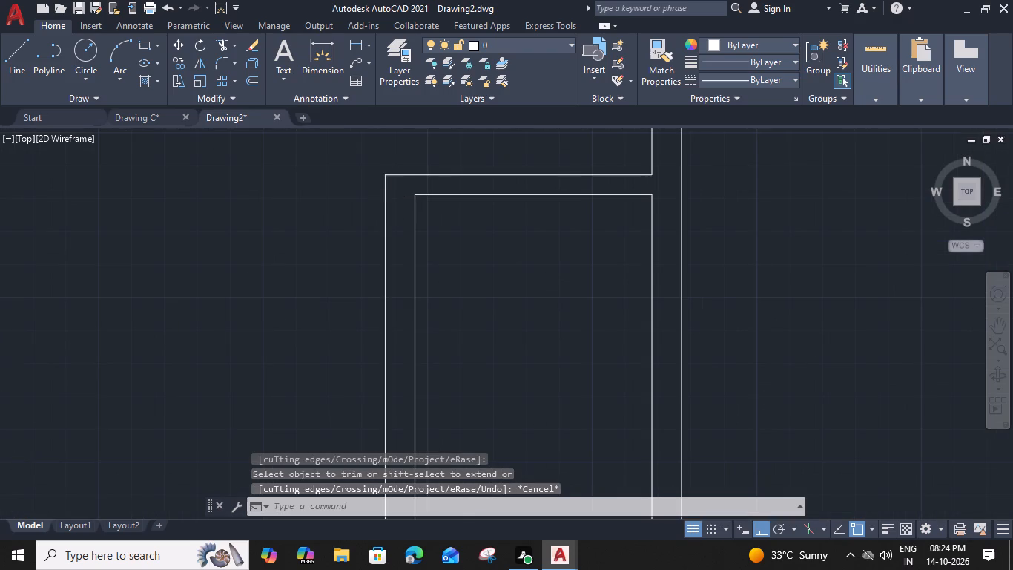
{"action": "middle_click_drag", "start_coordinate": [316, 284], "coordinate": [374, 239]}
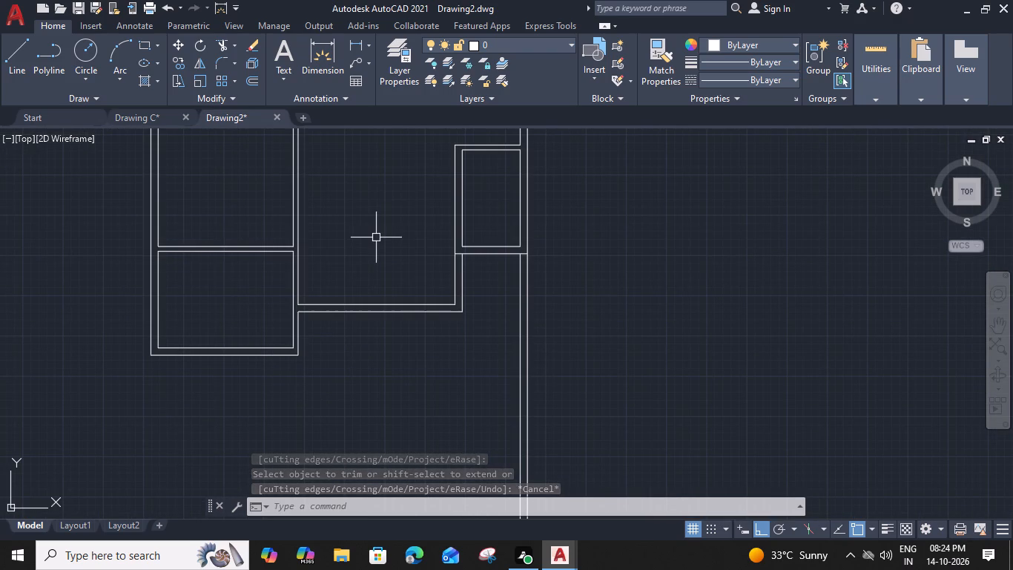
{"action": "middle_click_drag", "start_coordinate": [371, 258], "coordinate": [381, 238]}
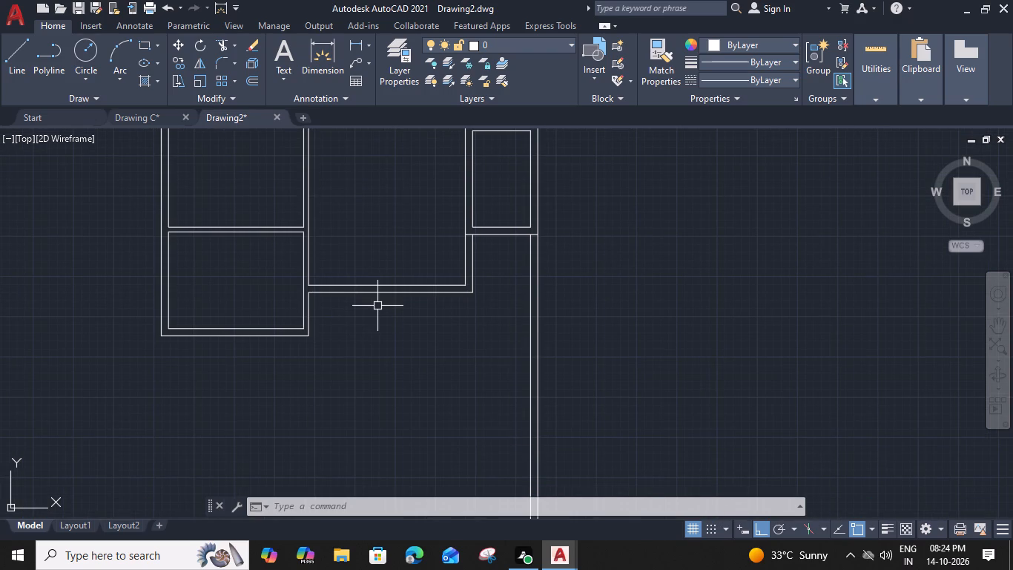
{"action": "type", "text": "L"}
{"action": "key", "text": "space"}
{"action": "left_click", "coordinate": [390, 292]}
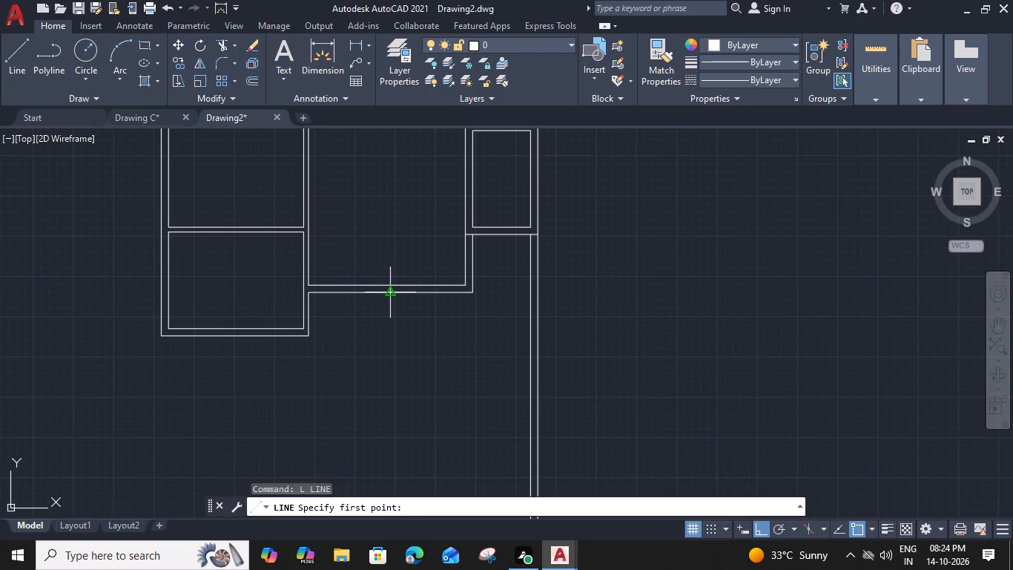
{"action": "left_click", "coordinate": [391, 285]}
{"action": "key", "text": "Escape"}
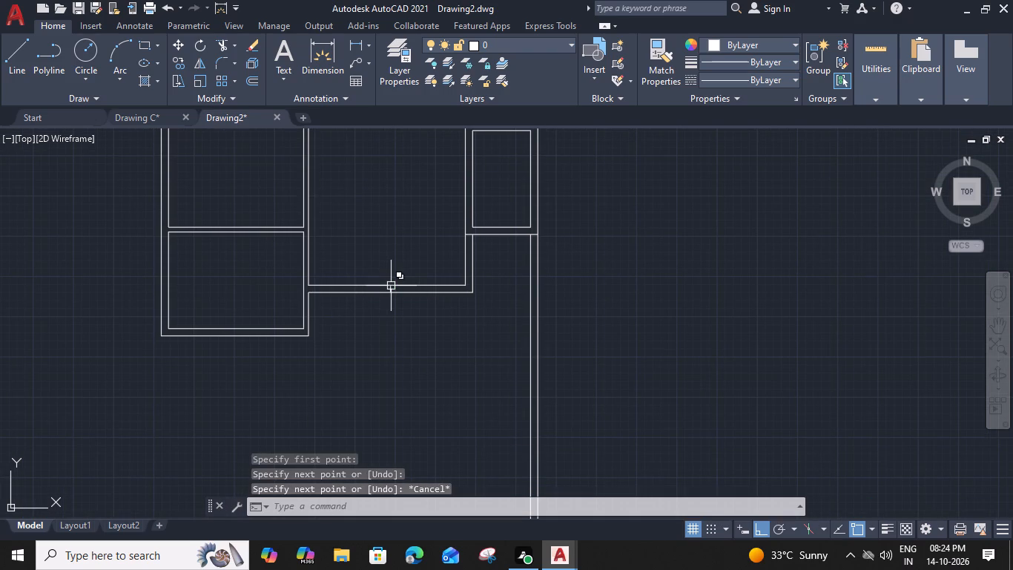
Offset the short midpoint line in the central space's bottom wall 3' to each side.
{"action": "middle_click", "coordinate": [400, 321]}
{"action": "scroll", "coordinate": [390, 286], "scroll_direction": "up", "scroll_amount": 2}
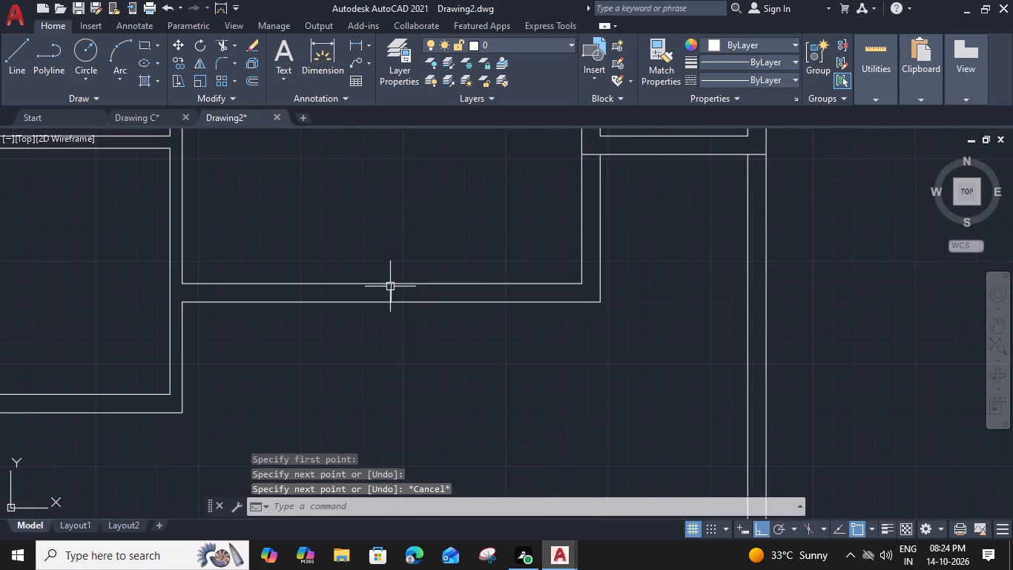
{"action": "left_click", "coordinate": [392, 297]}
{"action": "type", "text": "O 3'"}
{"action": "key", "text": "space"}
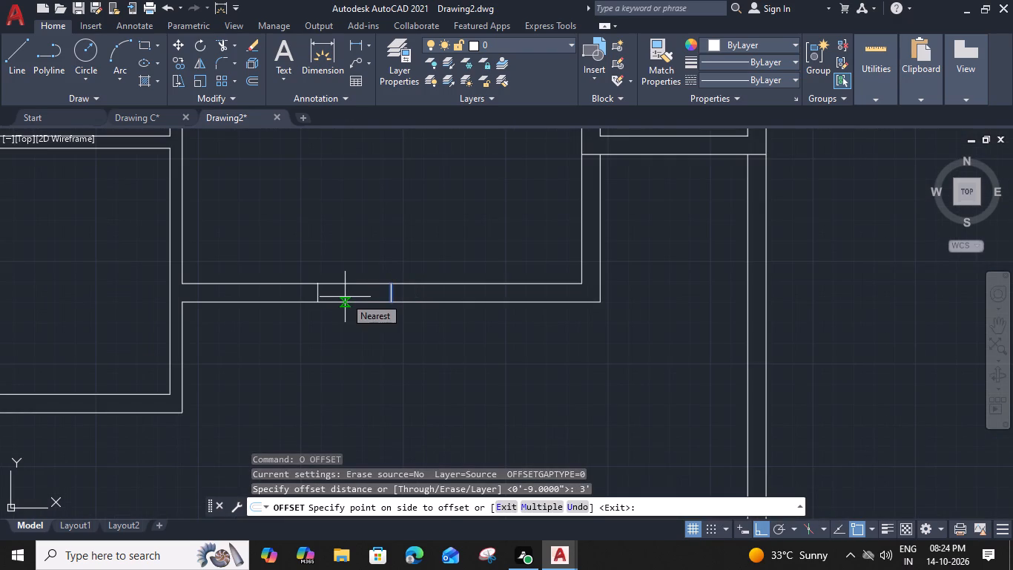
{"action": "left_click", "coordinate": [340, 294]}
{"action": "left_click", "coordinate": [392, 293]}
{"action": "left_click", "coordinate": [472, 295]}
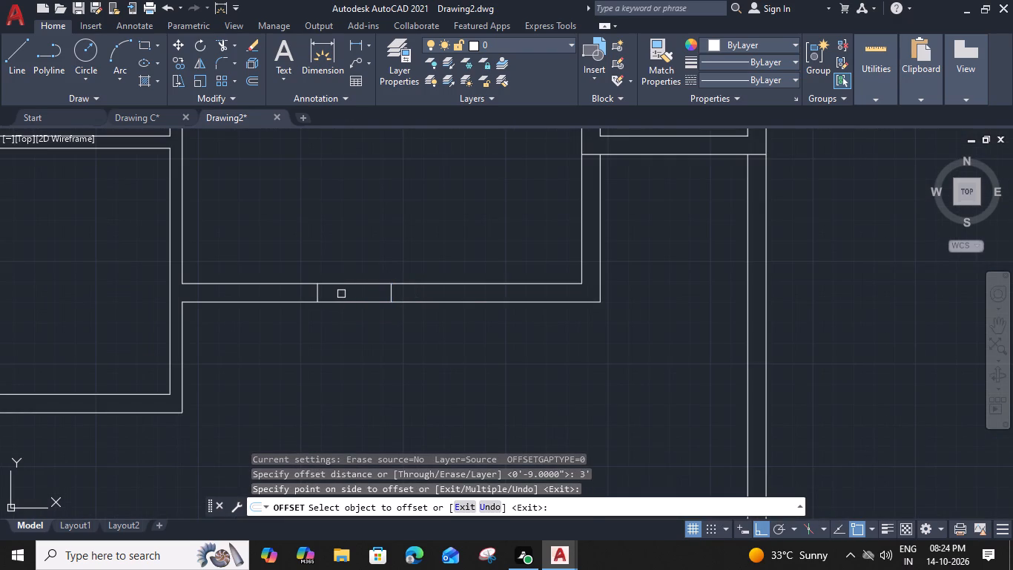
{"action": "key", "text": "Escape"}
Offset the two opening edge lines in the central space's bottom wall 6" outward, one to each side.
{"action": "left_click", "coordinate": [315, 293]}
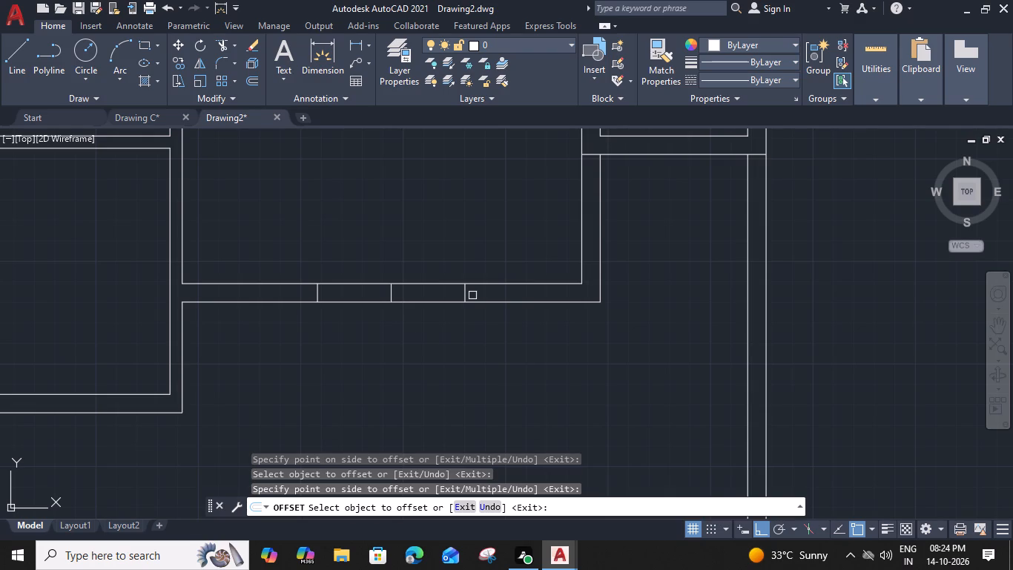
{"action": "type", "text": "O"}
{"action": "key", "text": "space"}
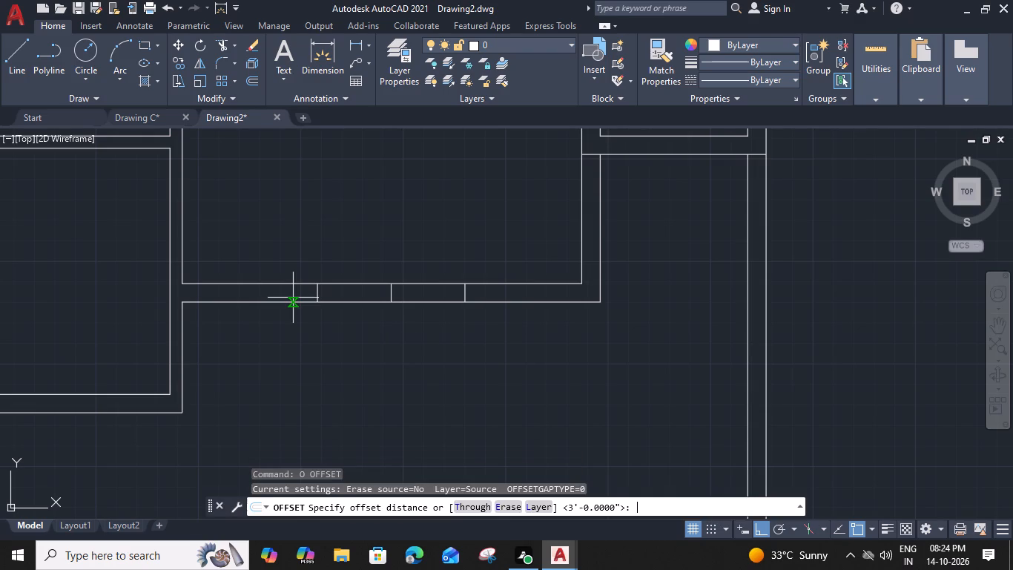
{"action": "type", "text": "6\""}
{"action": "key", "text": "Return"}
{"action": "left_click", "coordinate": [266, 295]}
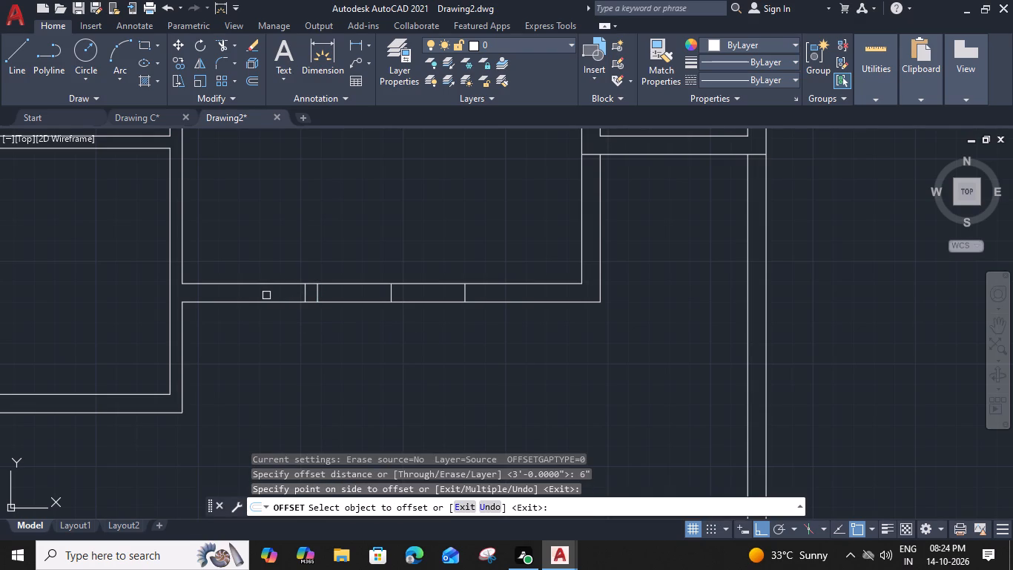
{"action": "left_click", "coordinate": [468, 291]}
{"action": "left_click", "coordinate": [501, 294]}
{"action": "key", "text": "Escape"}
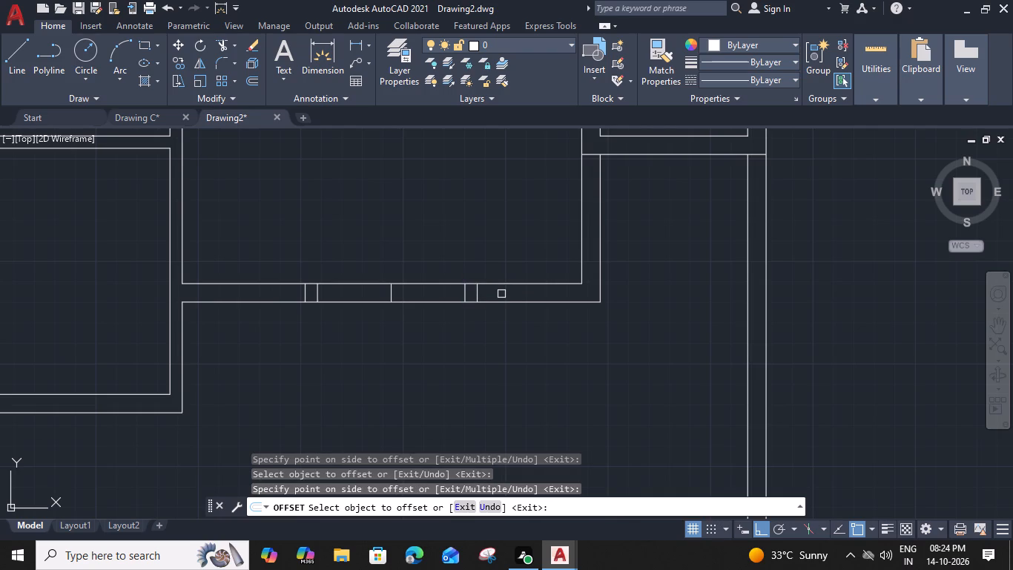
Extend the left room's two bottom wall lines across to the building's right outer wall.
{"action": "middle_click_drag", "start_coordinate": [387, 359], "coordinate": [398, 292]}
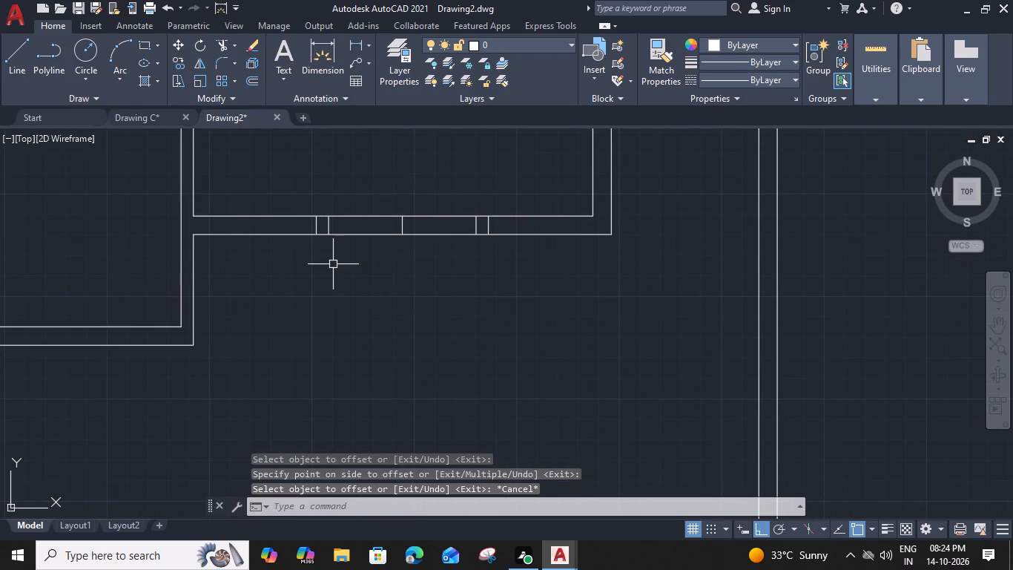
{"action": "type", "text": "EX"}
{"action": "key", "text": "space"}
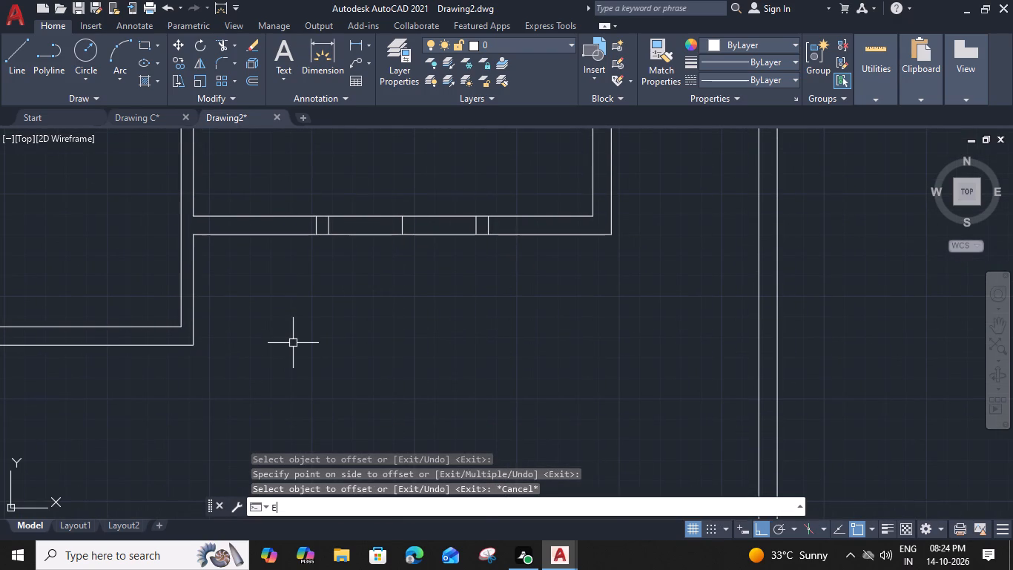
{"action": "left_click", "coordinate": [180, 347]}
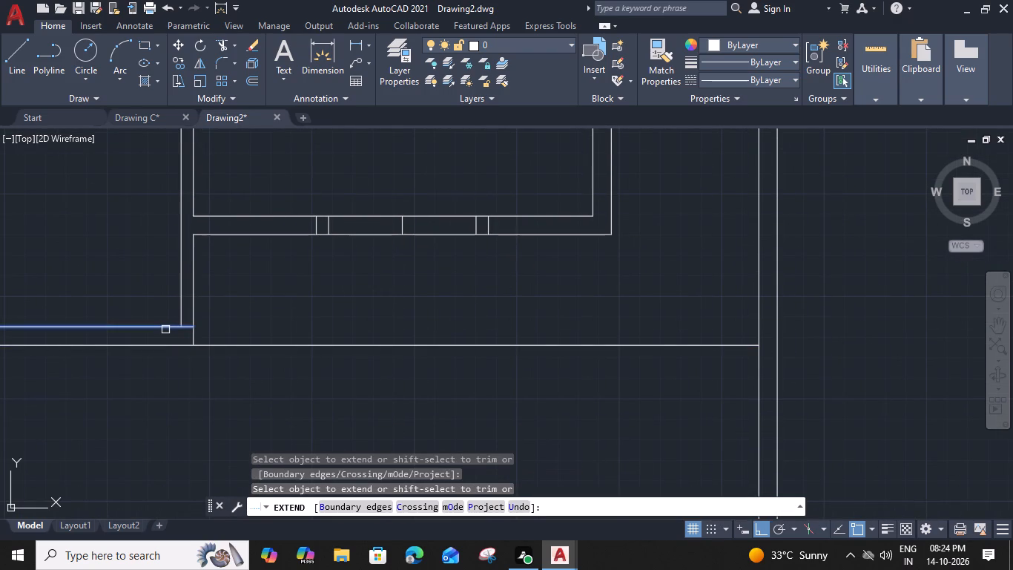
{"action": "left_click", "coordinate": [165, 330]}
{"action": "left_click", "coordinate": [171, 327]}
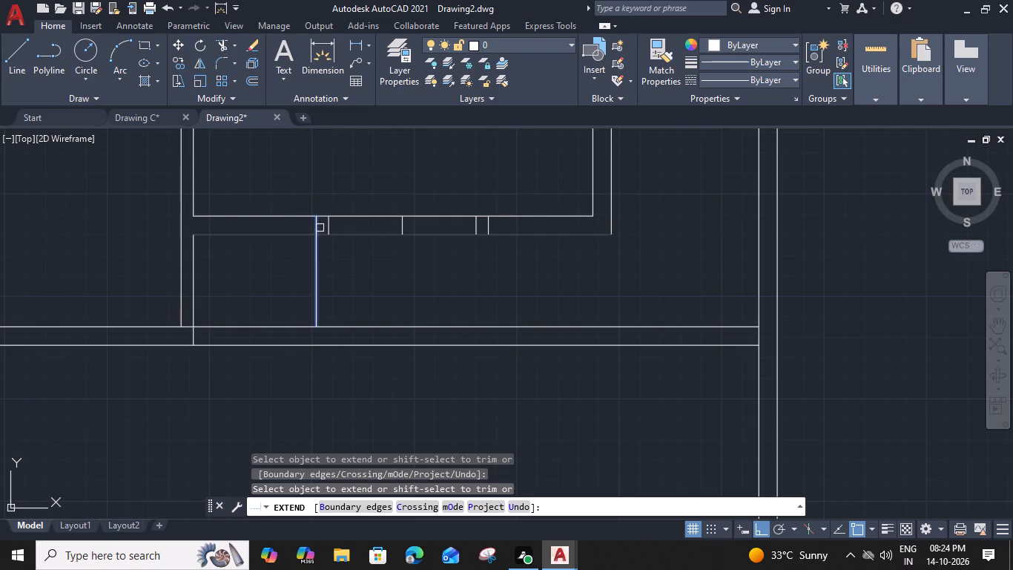
Extend both pairs of 6"-spaced opening lines down to the lower line of the extended bottom wall.
{"action": "left_click", "coordinate": [328, 227]}
{"action": "left_click", "coordinate": [317, 226]}
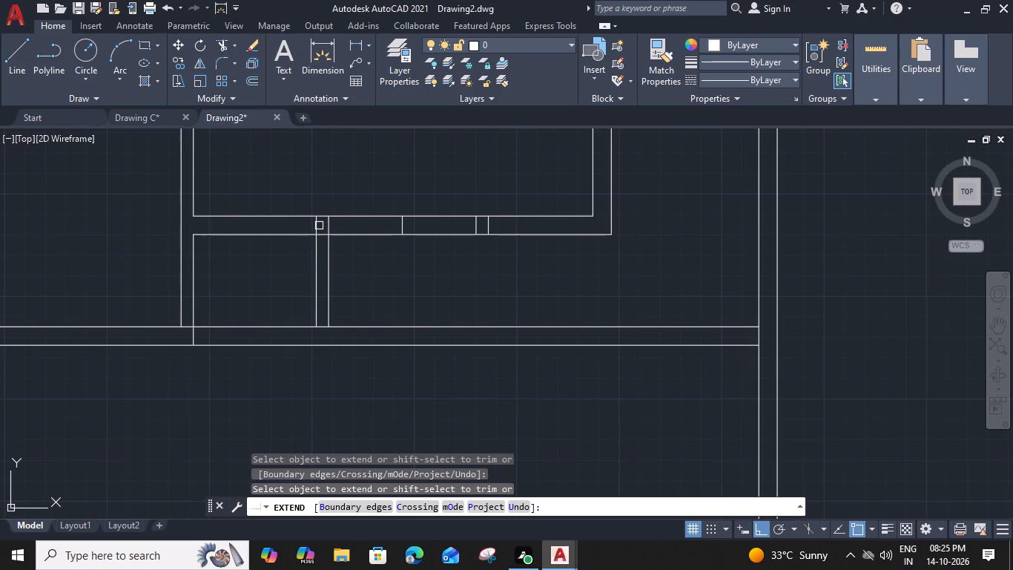
{"action": "left_click", "coordinate": [475, 223]}
{"action": "left_click", "coordinate": [477, 226]}
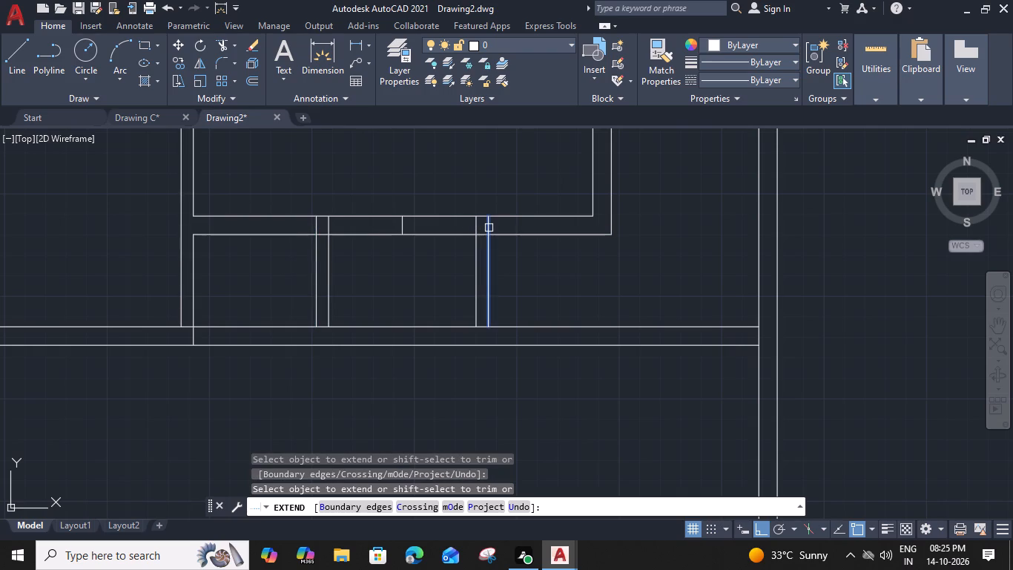
{"action": "left_click", "coordinate": [489, 228]}
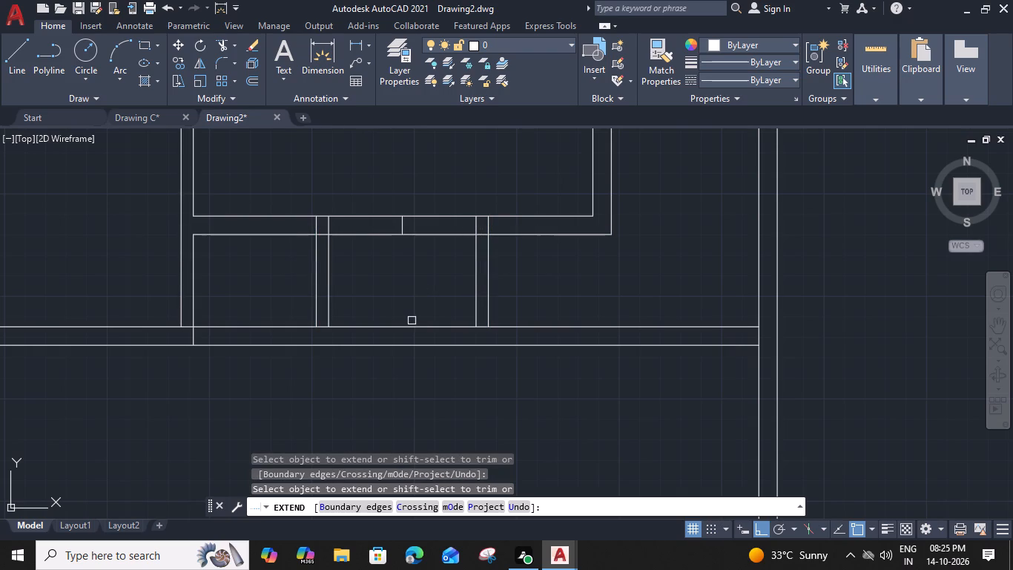
{"action": "left_click", "coordinate": [328, 298]}
{"action": "left_click", "coordinate": [316, 307]}
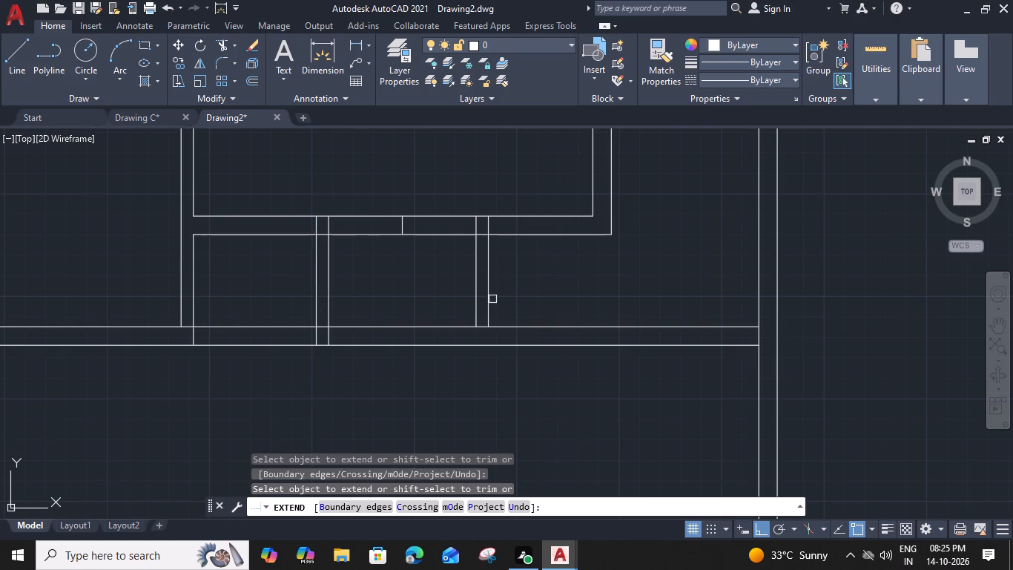
{"action": "left_click", "coordinate": [489, 305]}
{"action": "left_click", "coordinate": [472, 312]}
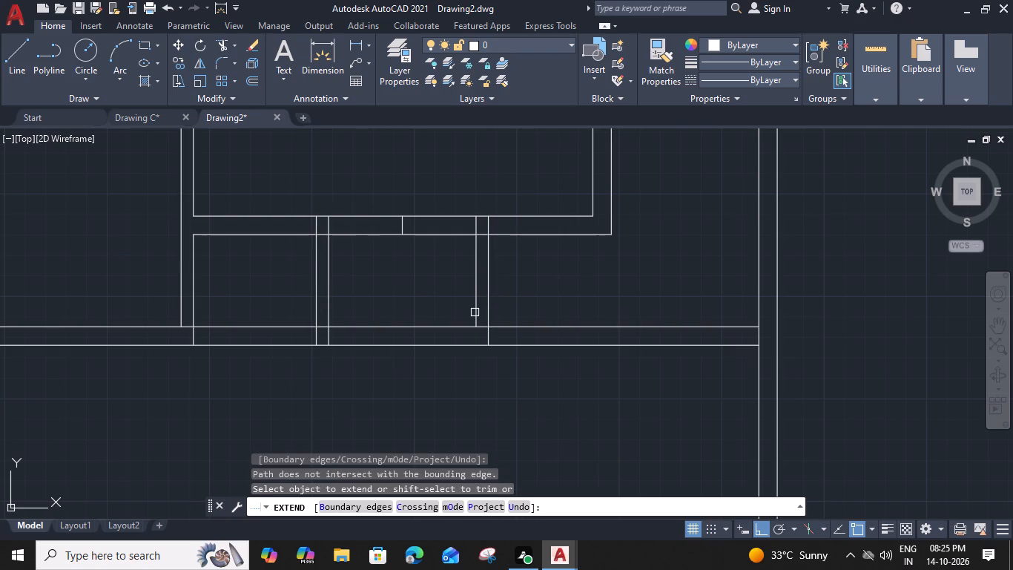
Trim the extended bottom wall lines beyond the right 6" wall and clean up the inner line overhangs at its lower corner.
{"action": "left_click", "coordinate": [552, 309], "text": "shift"}
{"action": "left_click", "coordinate": [533, 377], "text": "shift"}
{"action": "scroll", "coordinate": [478, 335], "scroll_direction": "up", "scroll_amount": 1}
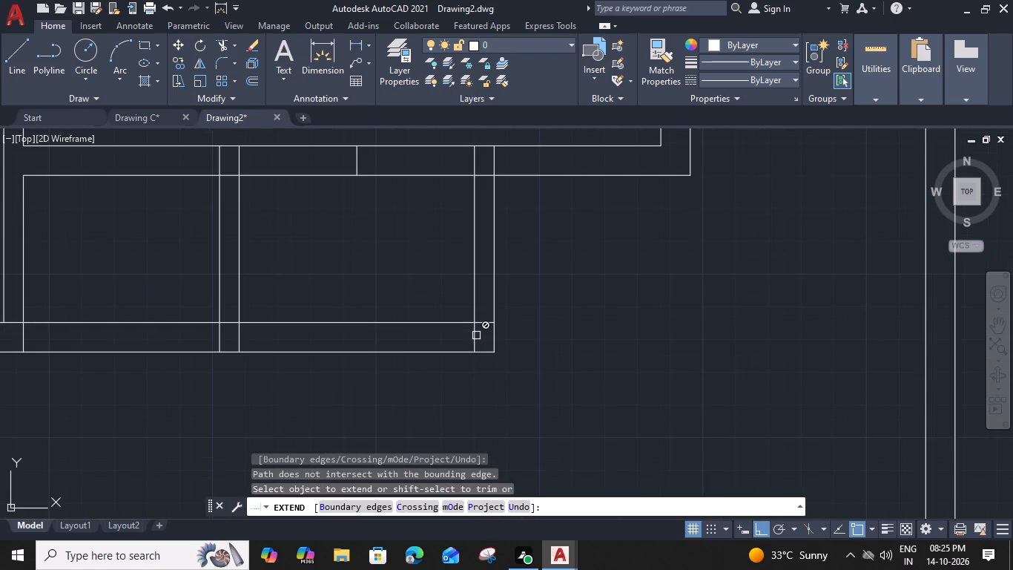
{"action": "left_click", "coordinate": [475, 335], "text": "shift"}
{"action": "left_click", "coordinate": [483, 327], "text": "shift"}
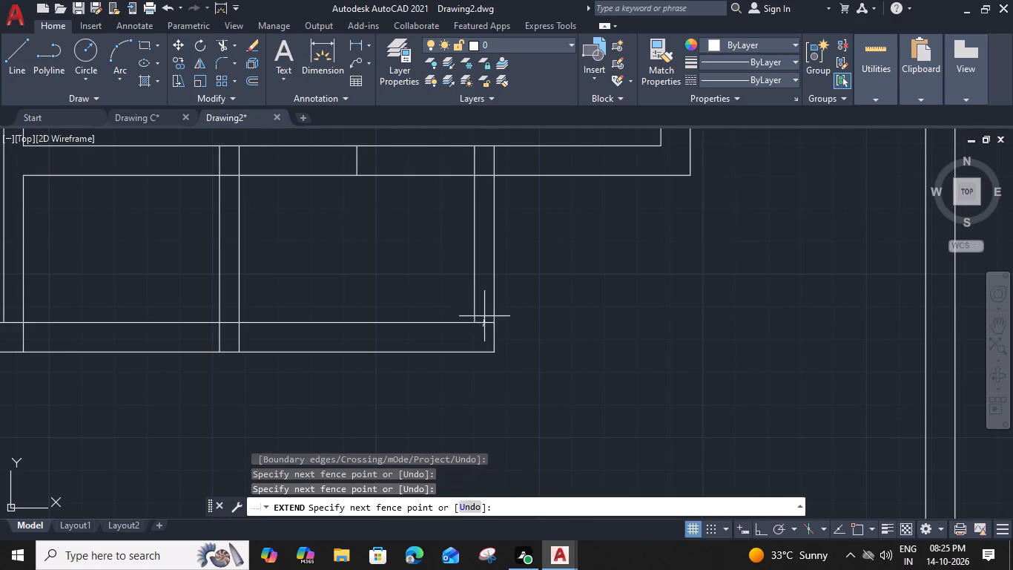
{"action": "left_click", "coordinate": [484, 316], "text": "shift"}
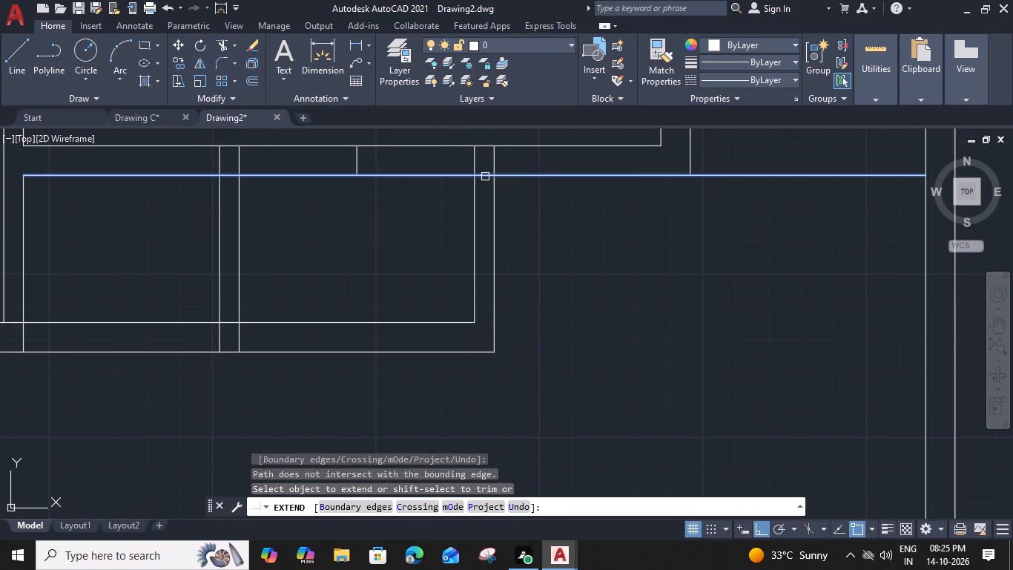
Trim the overlapping lines where the two 6" walls meet the central space's bottom wall.
{"action": "left_click", "coordinate": [485, 177]}
{"action": "left_click", "coordinate": [484, 176], "text": "shift"}
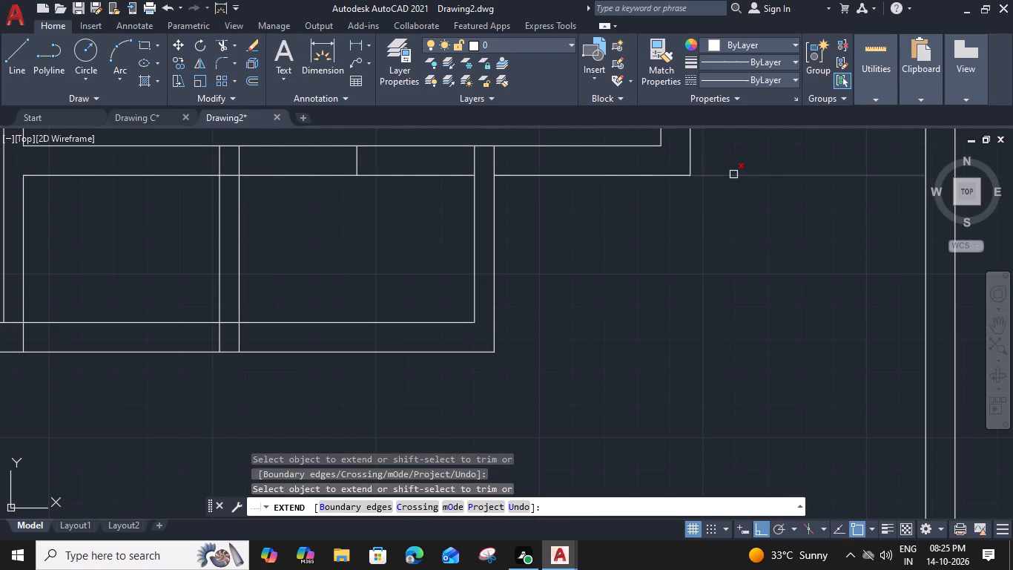
{"action": "left_click", "coordinate": [733, 174], "text": "shift"}
{"action": "left_click", "coordinate": [492, 161], "text": "shift"}
{"action": "middle_click_drag", "start_coordinate": [375, 226], "coordinate": [395, 256]}
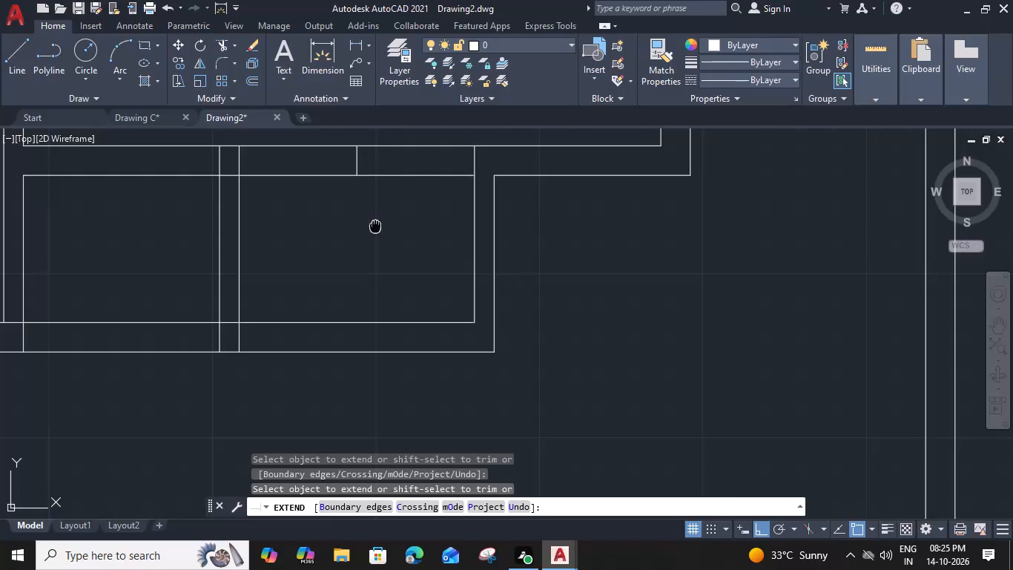
{"action": "left_click", "coordinate": [495, 194], "text": "shift"}
{"action": "left_click", "coordinate": [242, 189], "text": "shift"}
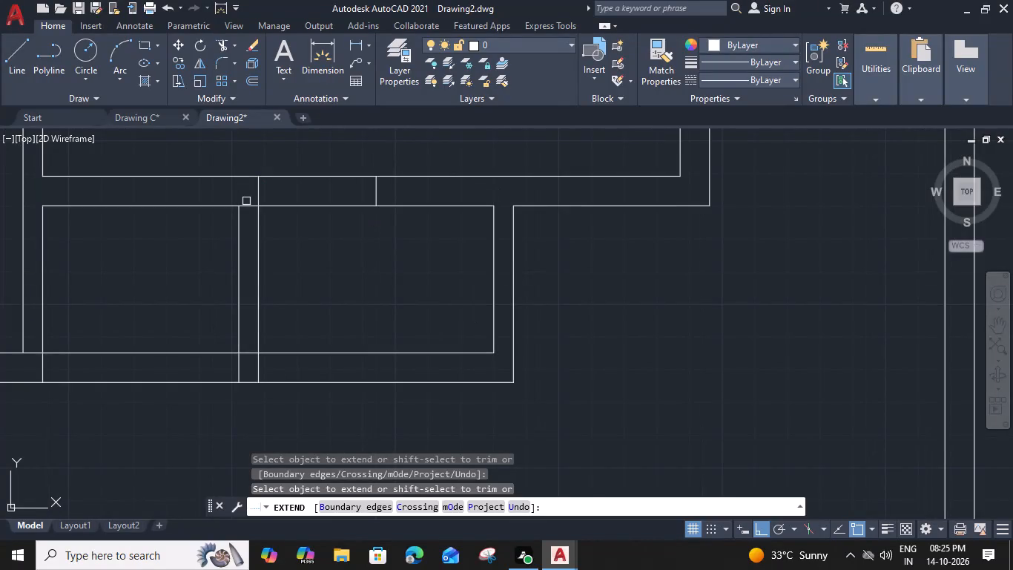
{"action": "left_click", "coordinate": [247, 204], "text": "shift"}
Trim the extended bottom wall lines inside the left 6" wall and between it and the left room, cleaning up the room's lower-right corner.
{"action": "middle_click_drag", "start_coordinate": [264, 425], "coordinate": [276, 366]}
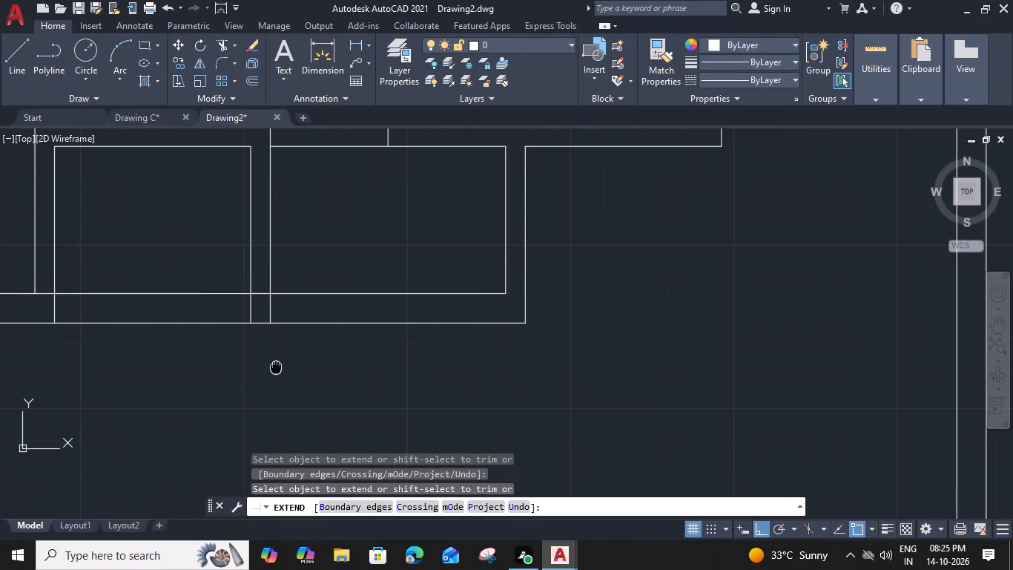
{"action": "left_click", "coordinate": [263, 294], "text": "shift"}
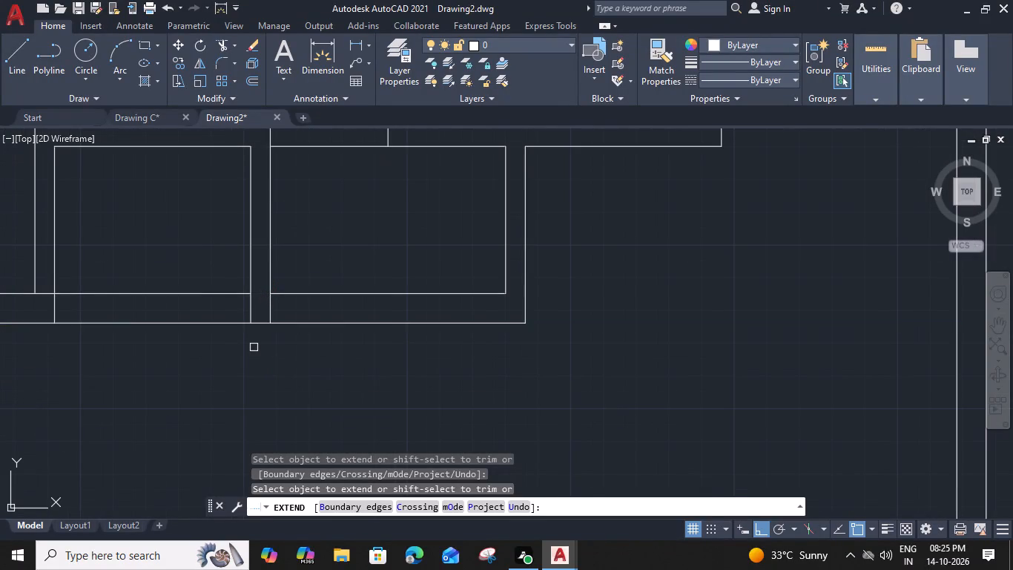
{"action": "scroll", "coordinate": [254, 347], "scroll_direction": "down", "scroll_amount": 1}
{"action": "middle_click_drag", "start_coordinate": [253, 351], "coordinate": [359, 329]}
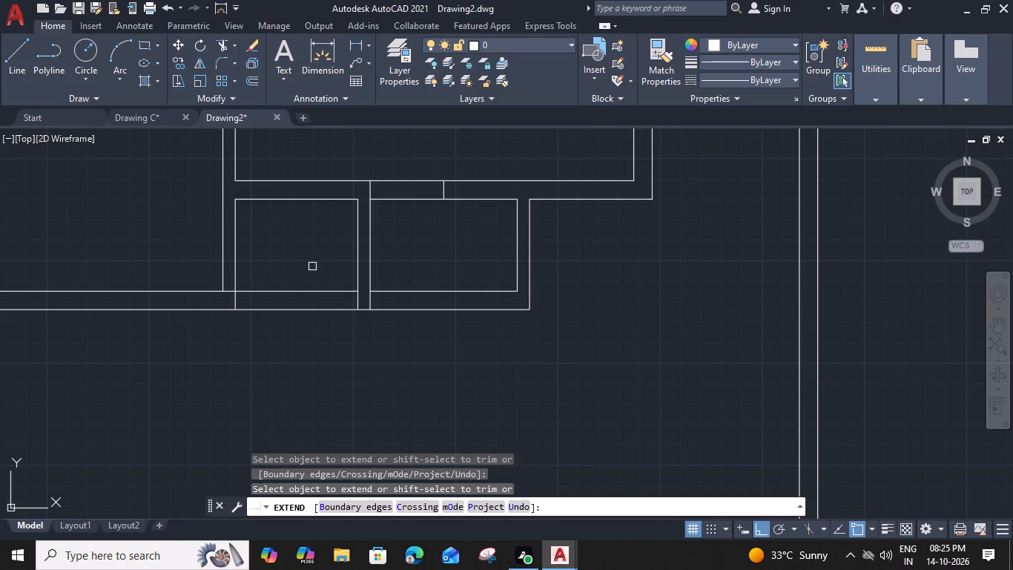
{"action": "left_click", "coordinate": [312, 266], "text": "shift"}
{"action": "left_click", "coordinate": [297, 342], "text": "shift"}
{"action": "scroll", "coordinate": [236, 281], "scroll_direction": "up", "scroll_amount": 2}
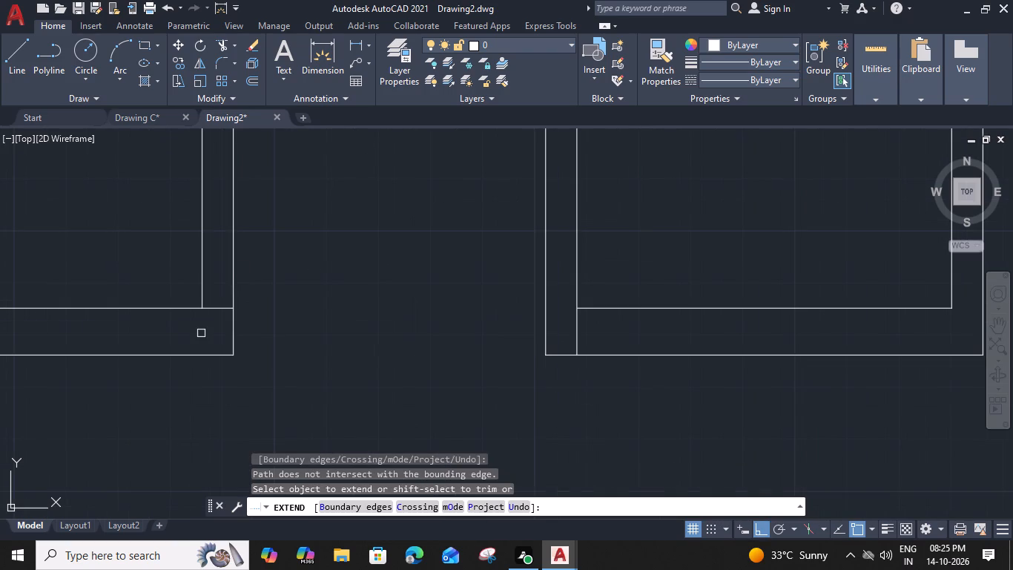
{"action": "left_click", "coordinate": [223, 309], "text": "shift"}
{"action": "scroll", "coordinate": [223, 309], "scroll_direction": "down", "scroll_amount": 3}
{"action": "key", "text": "Escape"}
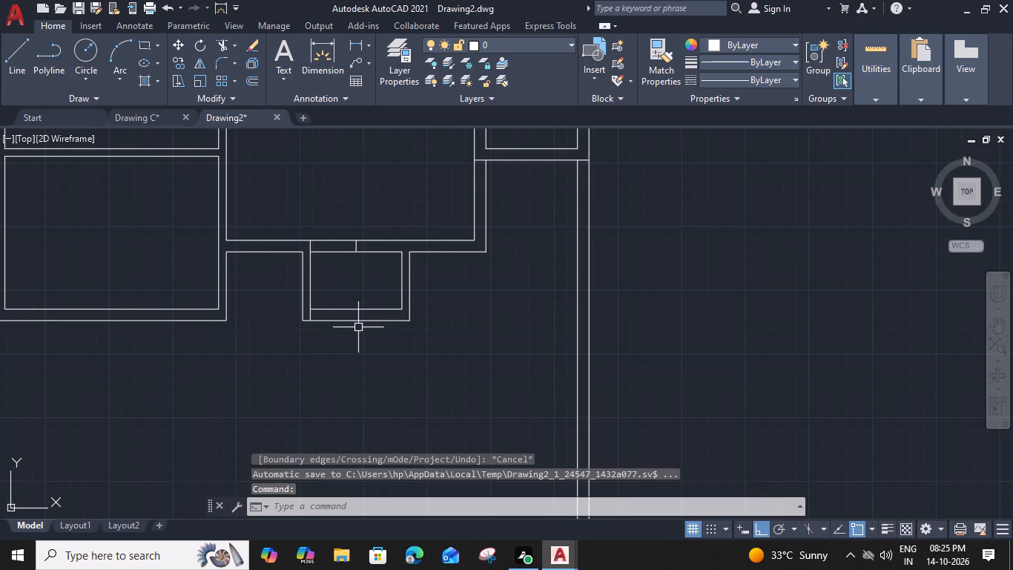
Extend the right 6" wall's inner line to the bottom line and trim the two cross lines between the 6" walls.
{"action": "type", "text": "EX"}
{"action": "key", "text": "space"}
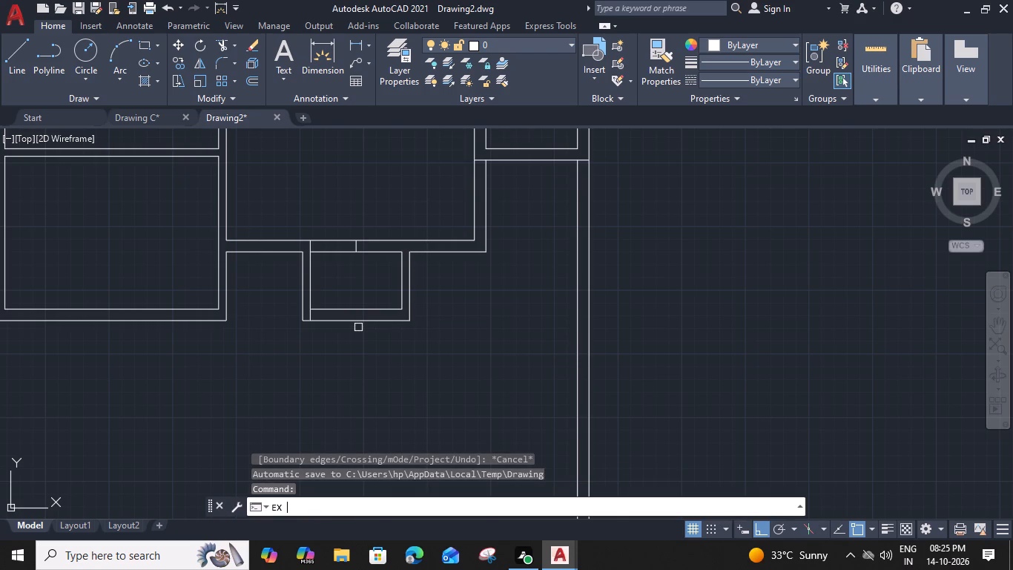
{"action": "left_click", "coordinate": [400, 292]}
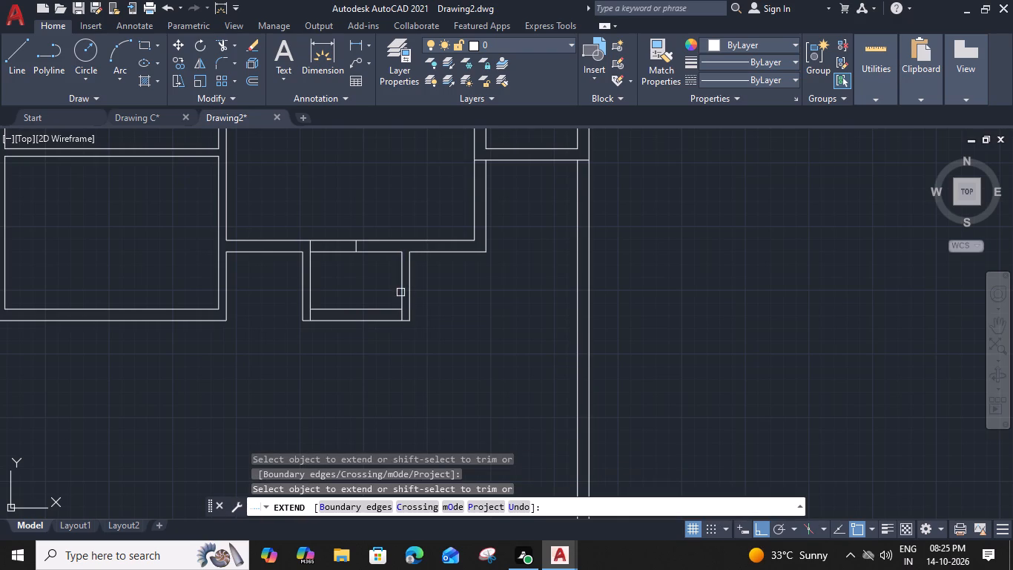
{"action": "left_click", "coordinate": [375, 304], "text": "shift"}
{"action": "left_click", "coordinate": [361, 347], "text": "shift"}
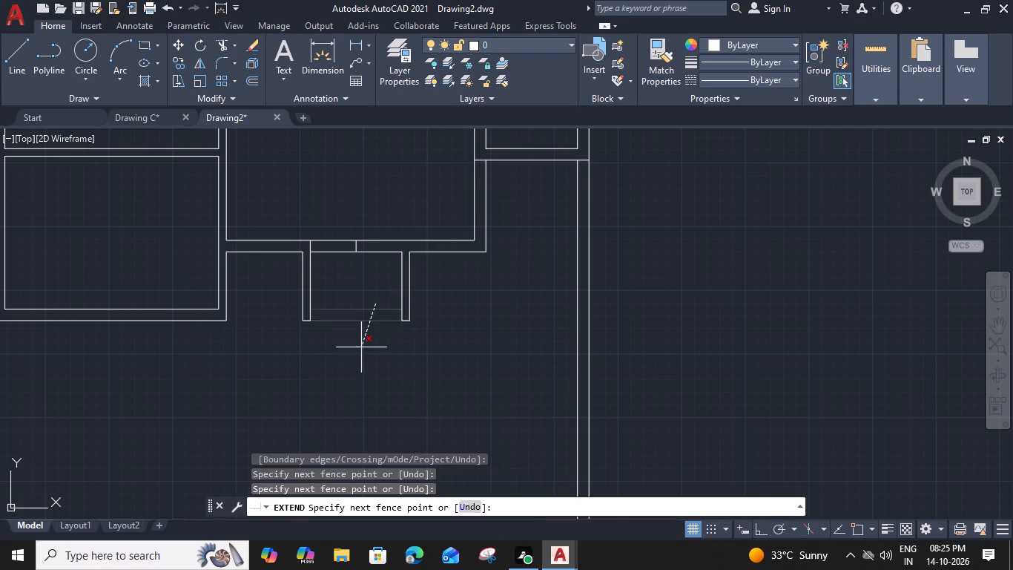
{"action": "key", "text": "Escape"}
{"action": "middle_click_drag", "start_coordinate": [366, 301], "coordinate": [362, 326]}
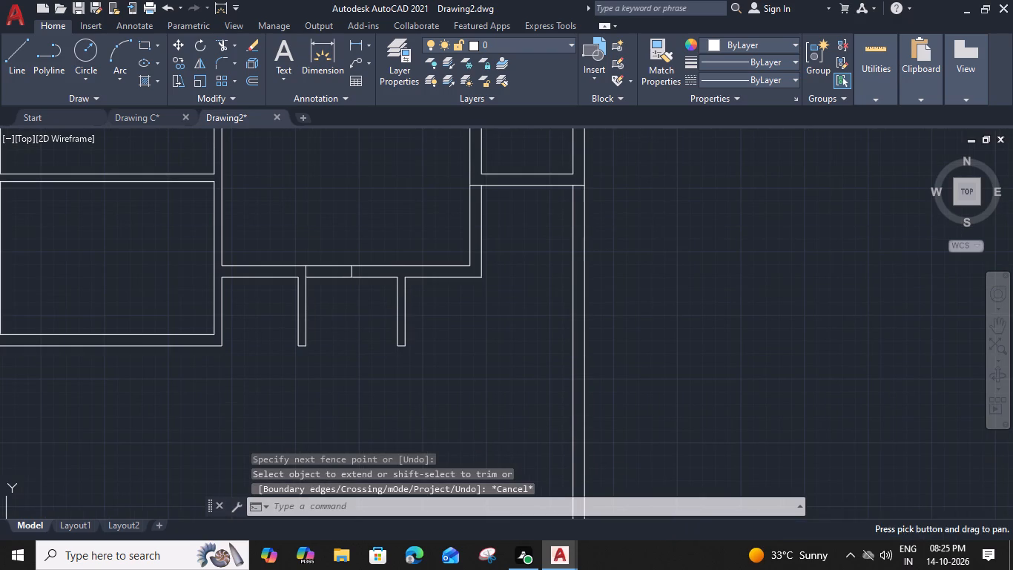
Open the central space's bottom wall between the 6" walls, extending the right wall's inner line up and removing the midpoint line.
{"action": "type", "text": "EX"}
{"action": "key", "text": "space"}
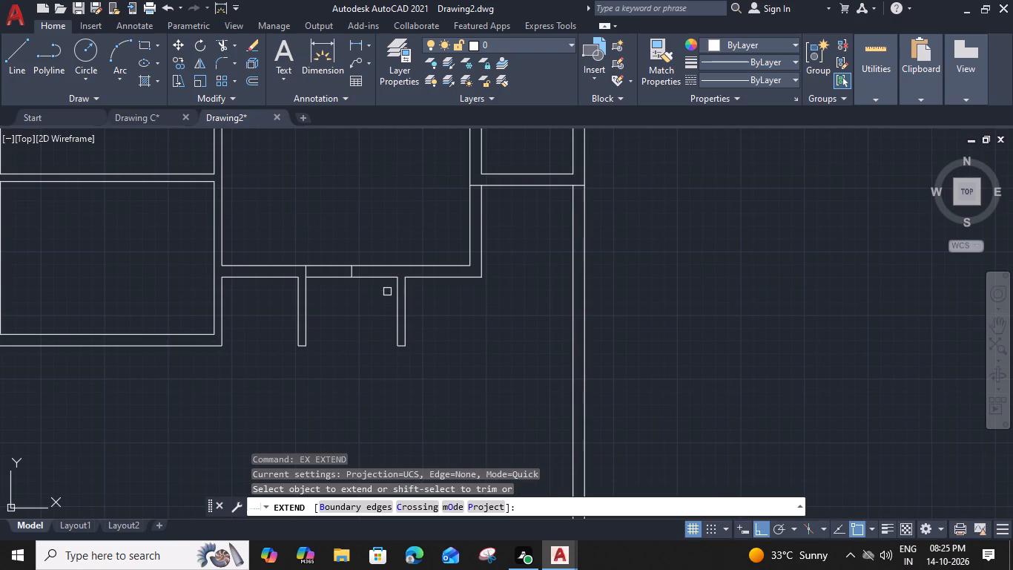
{"action": "left_click", "coordinate": [400, 292]}
{"action": "left_click", "coordinate": [375, 244], "text": "shift"}
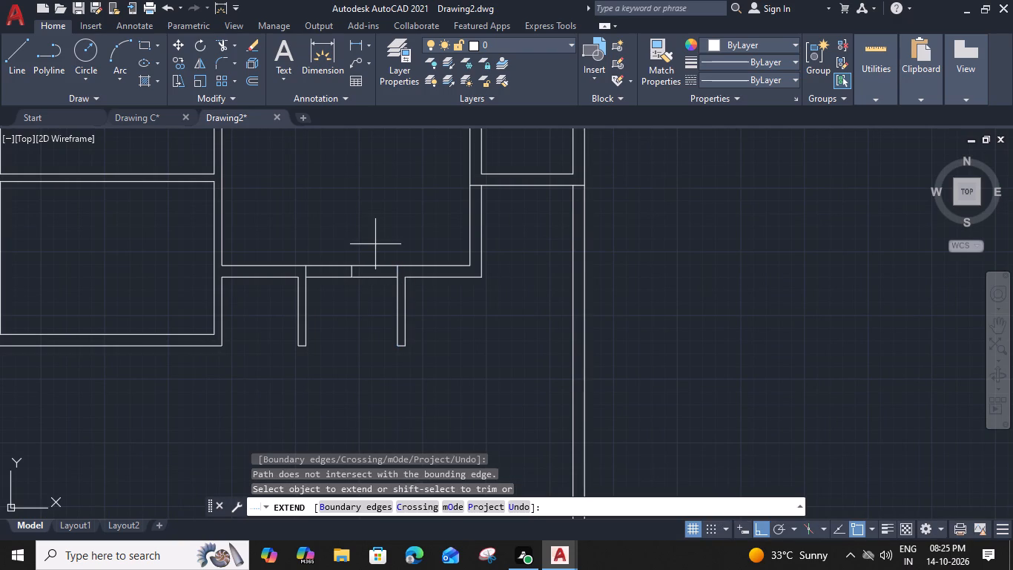
{"action": "left_click", "coordinate": [369, 294], "text": "shift"}
{"action": "left_click", "coordinate": [329, 249], "text": "shift"}
{"action": "left_click", "coordinate": [326, 302], "text": "shift"}
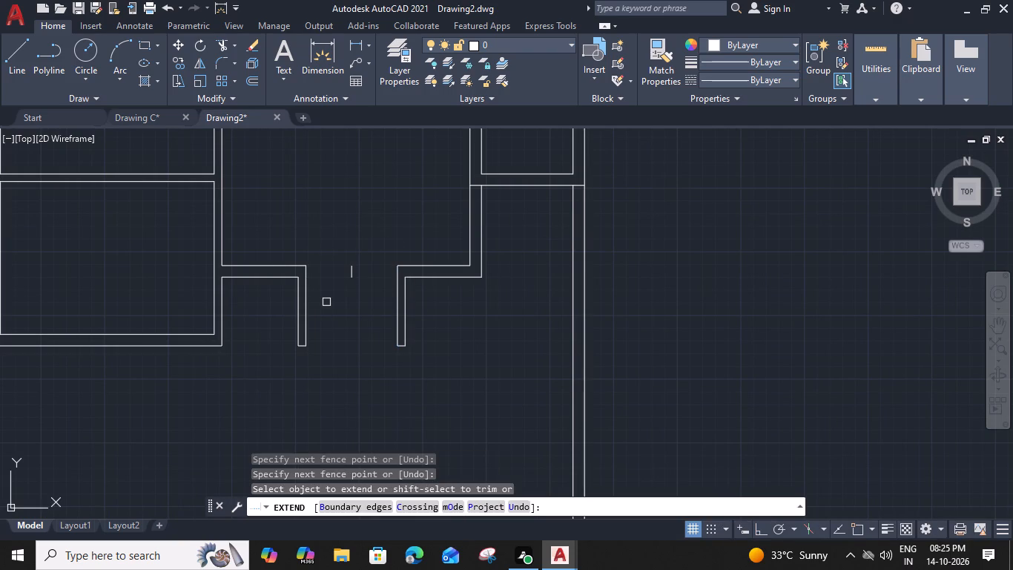
{"action": "left_click", "coordinate": [350, 277], "text": "shift"}
{"action": "key", "text": "Escape"}
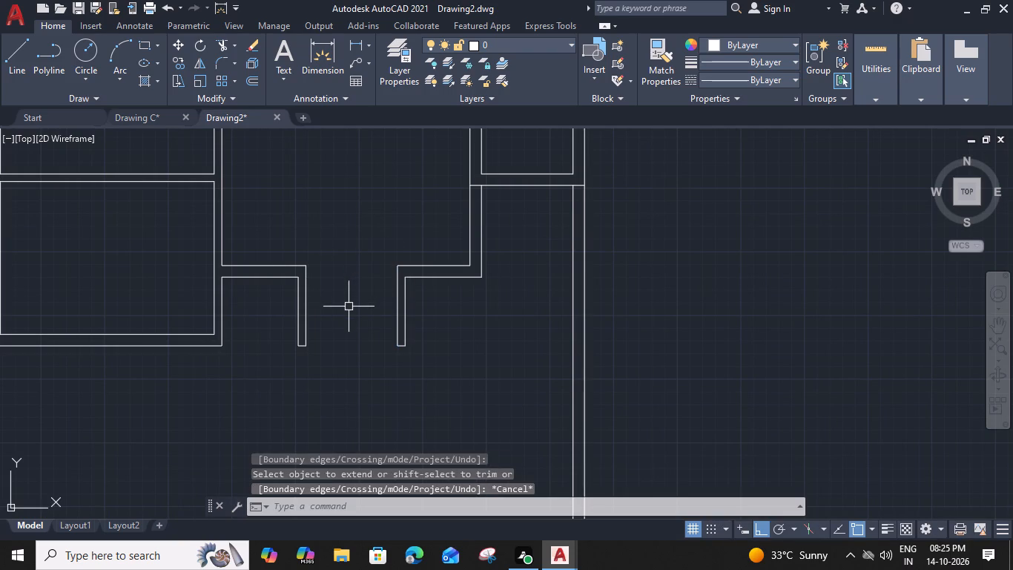
Draw a horizontal line across the passage between the two 6" walls and offset it 6" downward.
{"action": "type", "text": "L"}
{"action": "key", "text": "space"}
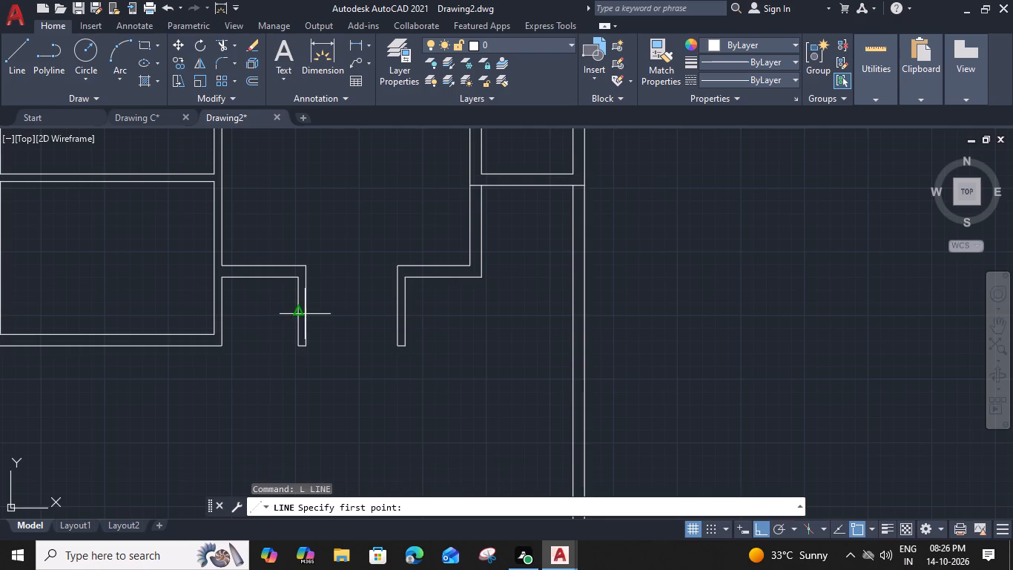
{"action": "left_click", "coordinate": [307, 308]}
{"action": "left_click", "coordinate": [395, 306]}
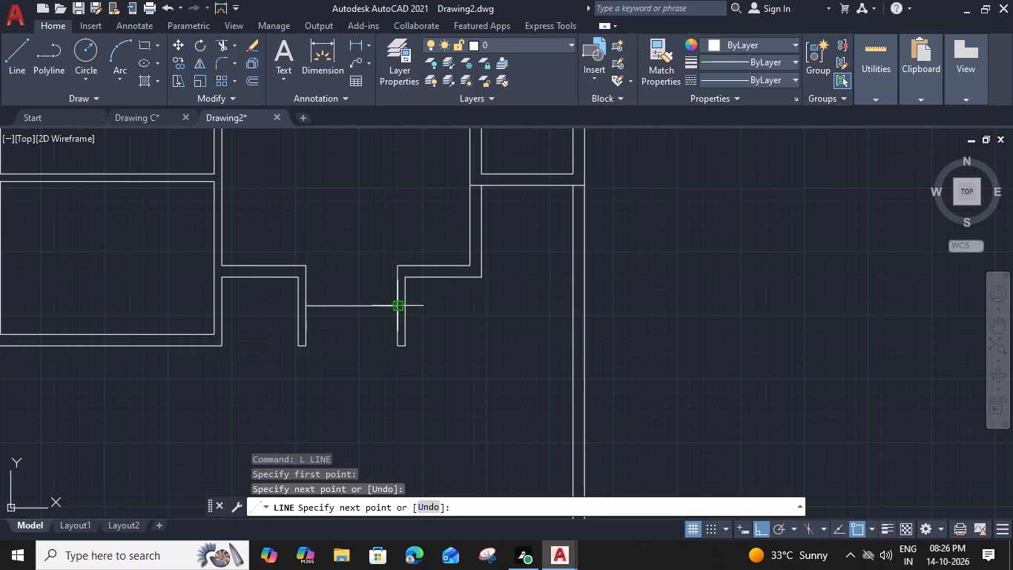
{"action": "key", "text": "Escape"}
{"action": "left_click", "coordinate": [369, 306]}
{"action": "type", "text": "O 6\""}
{"action": "key", "text": "Return"}
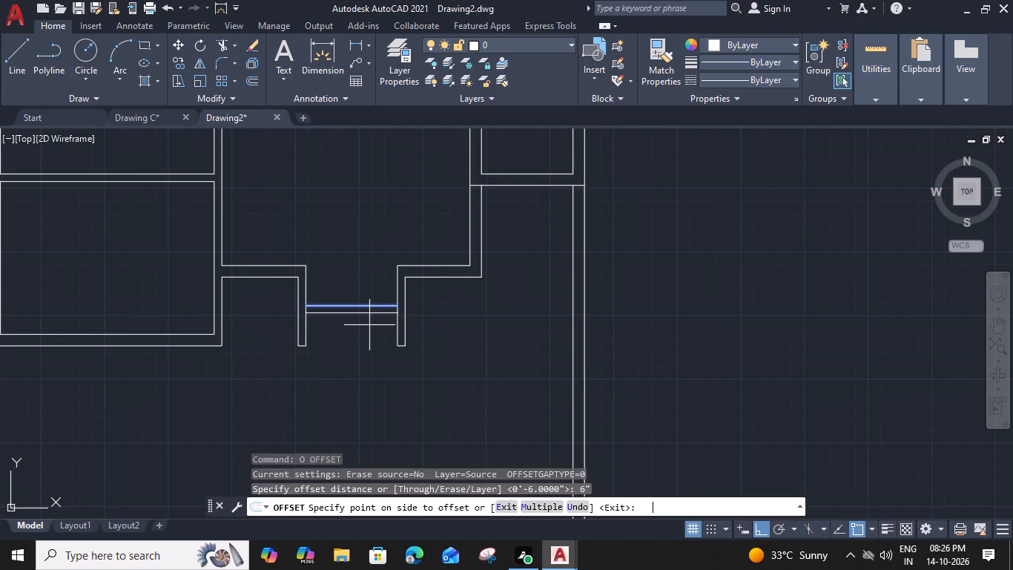
{"action": "left_click", "coordinate": [350, 343]}
{"action": "key", "text": "Escape"}
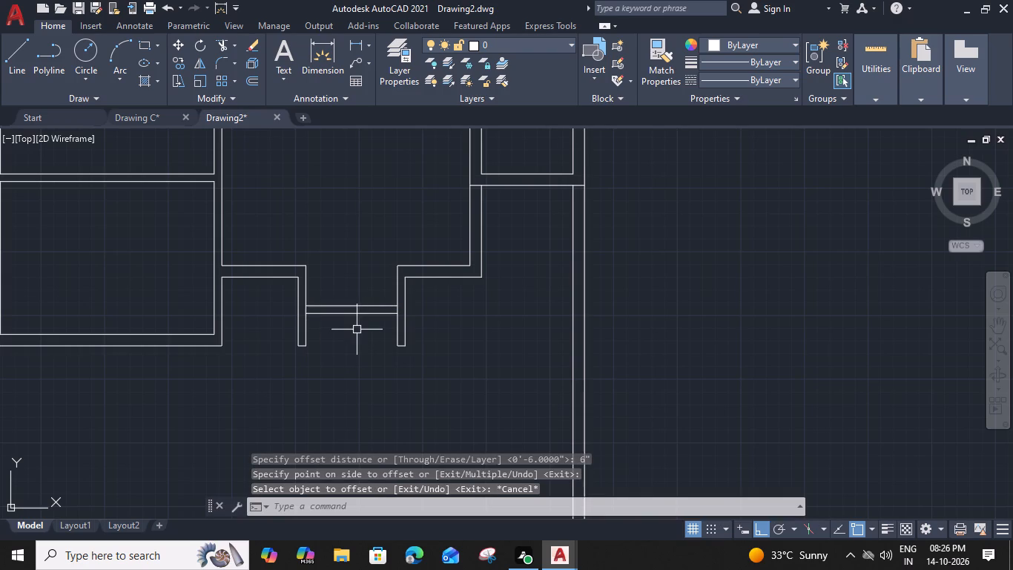
Draw a short vertical line joining the midpoints of the two parallel lines across the passage.
{"action": "type", "text": "L"}
{"action": "key", "text": "space"}
{"action": "left_click", "coordinate": [353, 315]}
{"action": "left_click", "coordinate": [352, 304]}
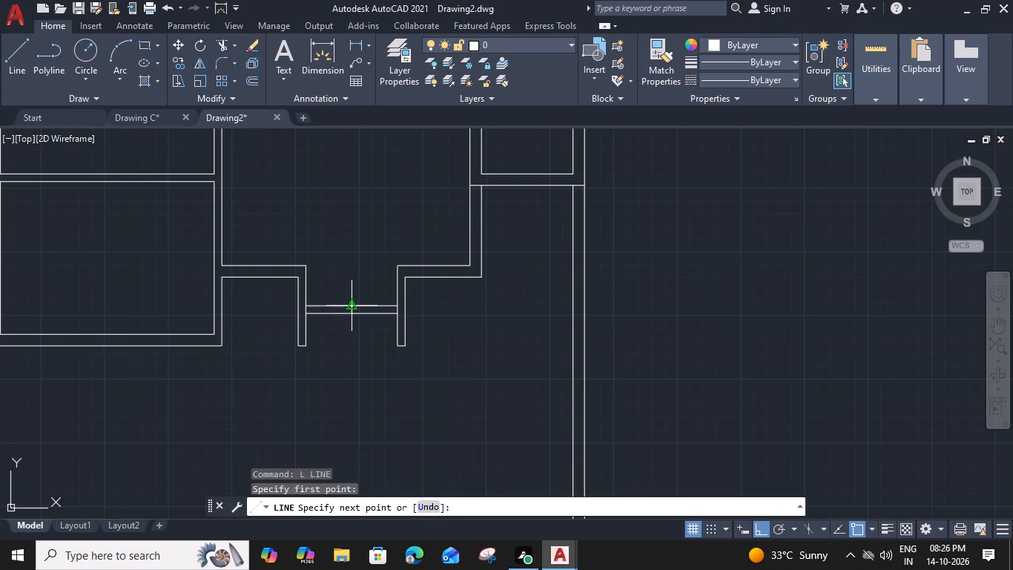
{"action": "key", "text": "Escape"}
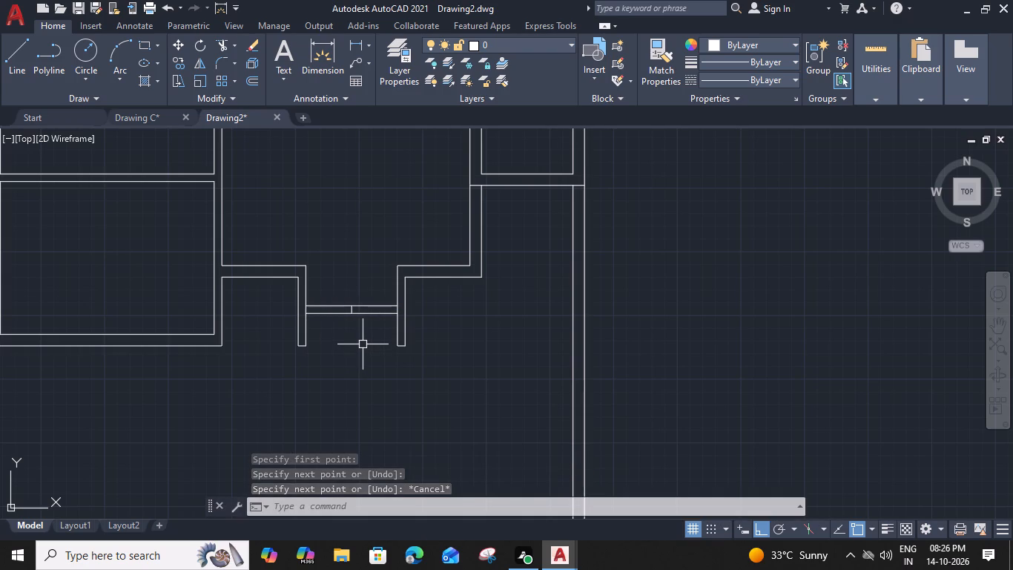
Trim the short cross line inside the central space's right wall at the right room's lower-left corner.
{"action": "middle_click_drag", "start_coordinate": [362, 372], "coordinate": [381, 286]}
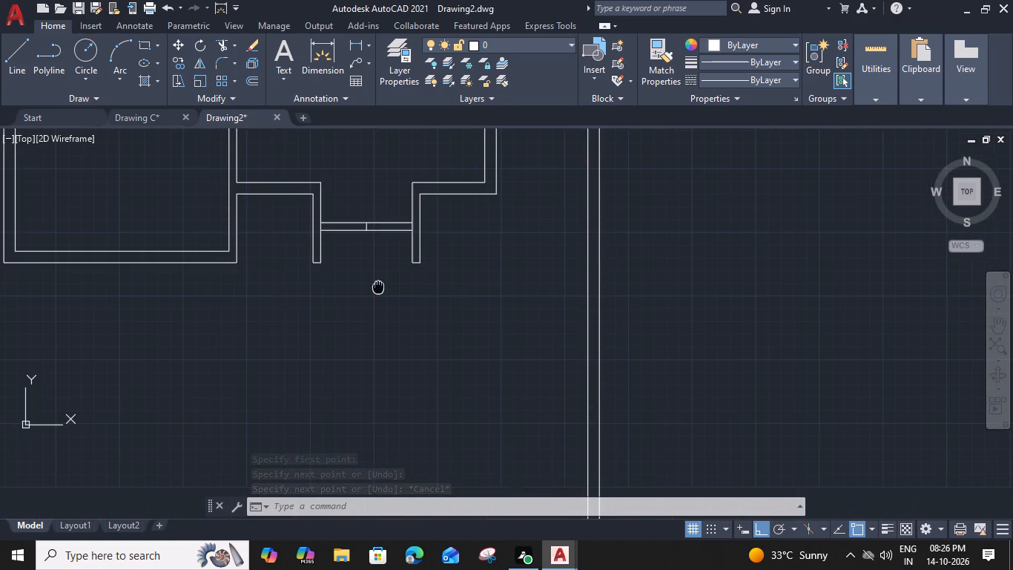
{"action": "middle_click_drag", "start_coordinate": [316, 284], "coordinate": [318, 287]}
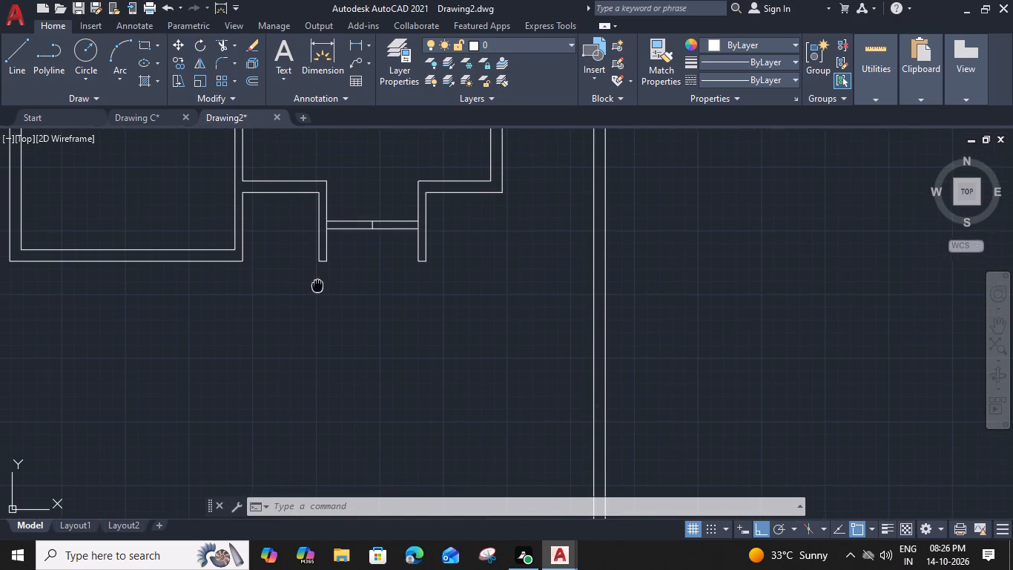
{"action": "middle_click_drag", "start_coordinate": [318, 287], "coordinate": [329, 357]}
{"action": "middle_click_drag", "start_coordinate": [395, 272], "coordinate": [386, 335]}
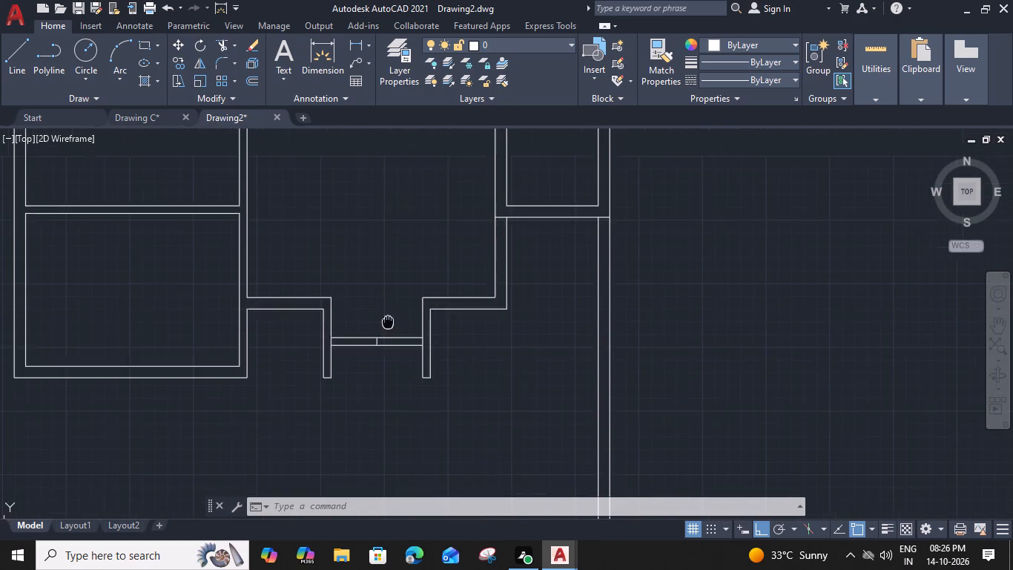
{"action": "middle_click_drag", "start_coordinate": [386, 335], "coordinate": [384, 344]}
{"action": "type", "text": "TR"}
{"action": "key", "text": "space"}
{"action": "scroll", "coordinate": [492, 251], "scroll_direction": "up", "scroll_amount": 1}
{"action": "left_click", "coordinate": [503, 243]}
{"action": "scroll", "coordinate": [503, 243], "scroll_direction": "down", "scroll_amount": 2}
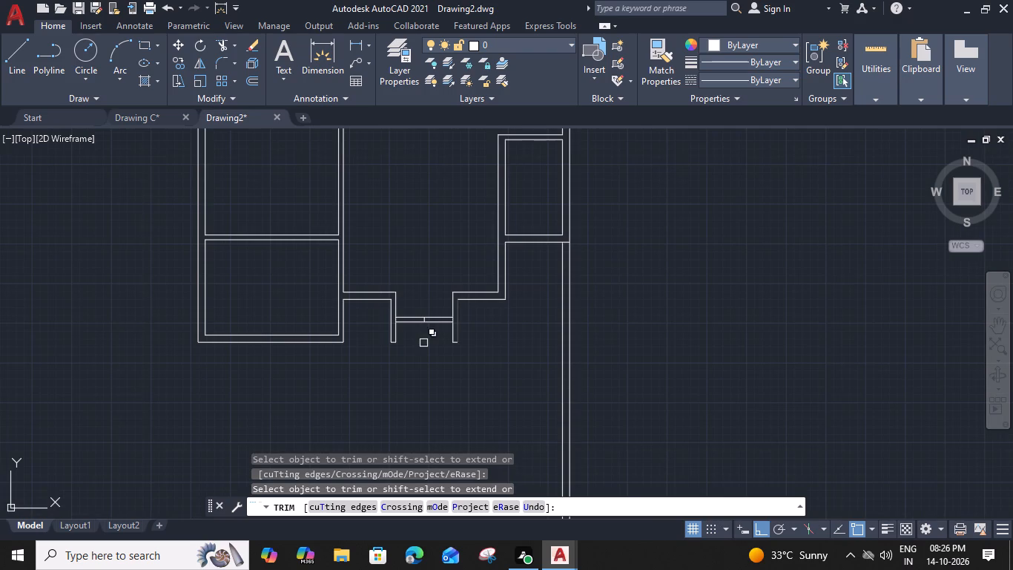
{"action": "key", "text": "Escape"}
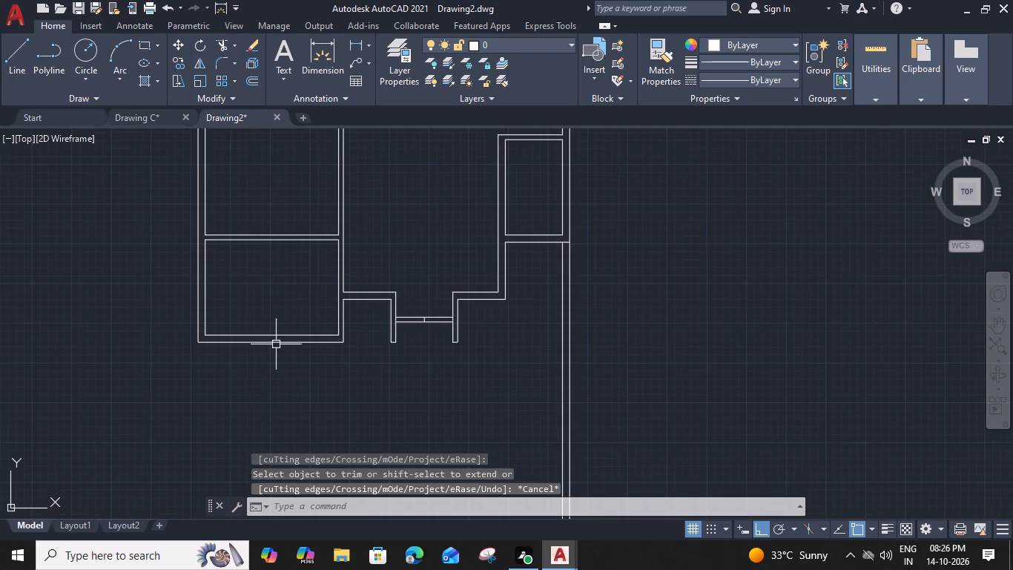
Offset the lower line across the passage 10' downward.
{"action": "middle_click_drag", "start_coordinate": [405, 361], "coordinate": [404, 361]}
{"action": "middle_click_drag", "start_coordinate": [404, 361], "coordinate": [391, 324]}
{"action": "scroll", "coordinate": [417, 301], "scroll_direction": "up", "scroll_amount": 1}
{"action": "left_click", "coordinate": [425, 272]}
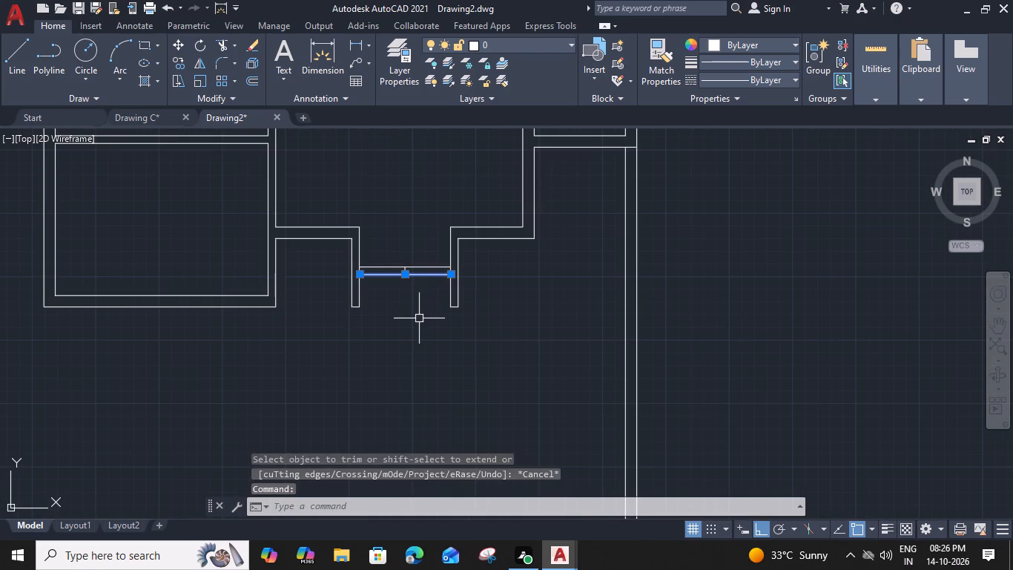
{"action": "type", "text": "O 10"}
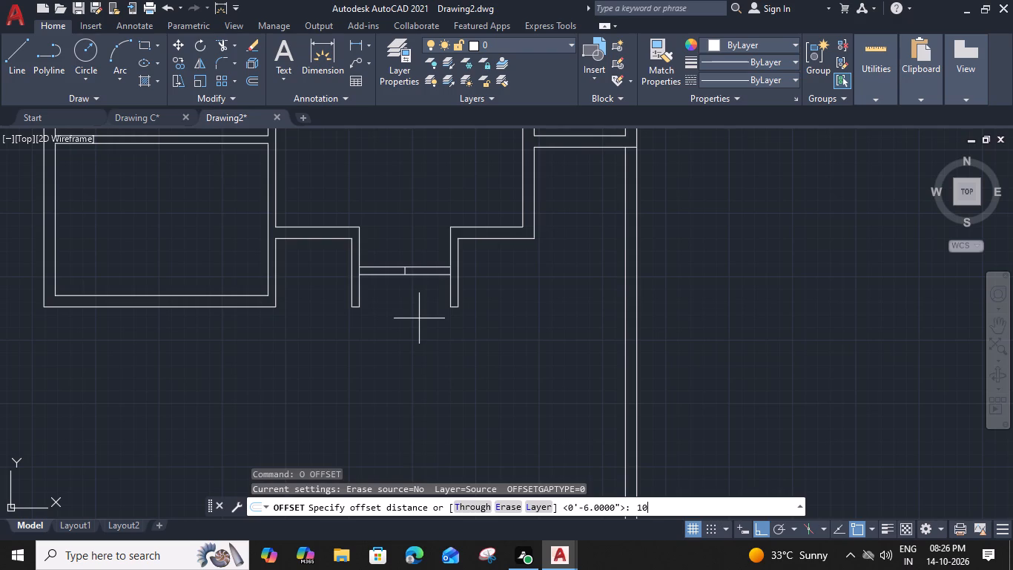
{"action": "type", "text": "'"}
{"action": "key", "text": "space"}
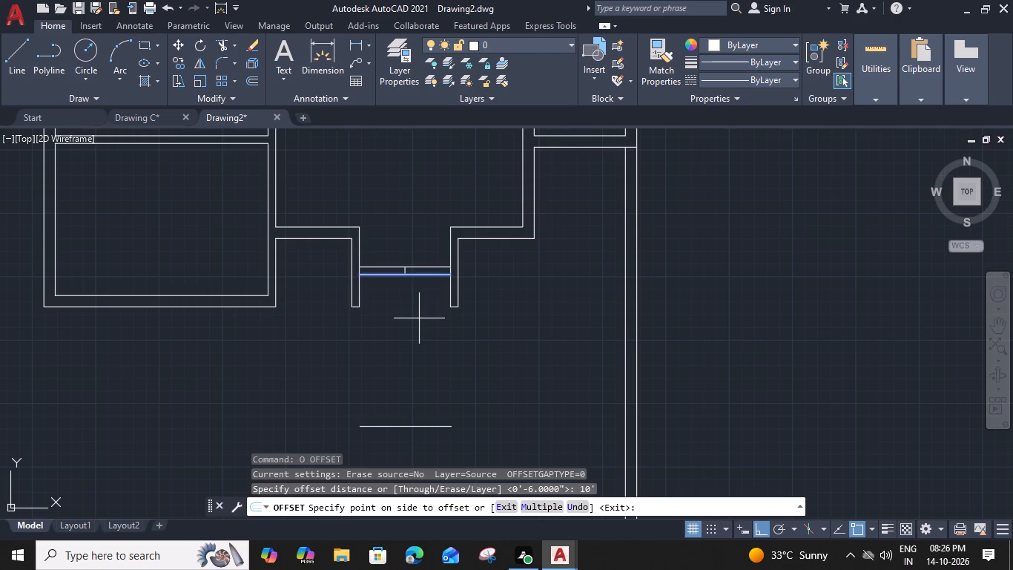
{"action": "left_click", "coordinate": [386, 365]}
{"action": "key", "text": "Escape"}
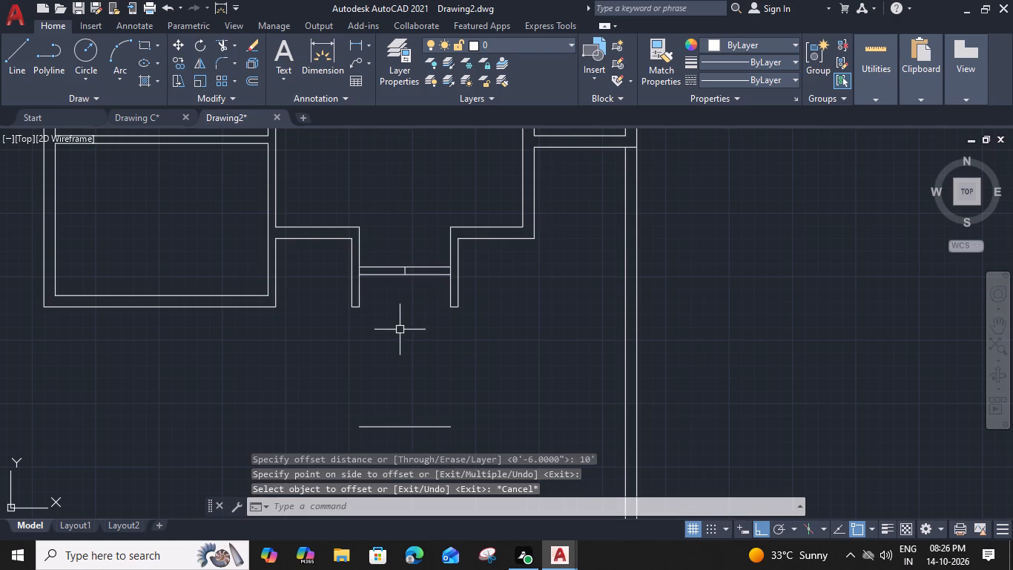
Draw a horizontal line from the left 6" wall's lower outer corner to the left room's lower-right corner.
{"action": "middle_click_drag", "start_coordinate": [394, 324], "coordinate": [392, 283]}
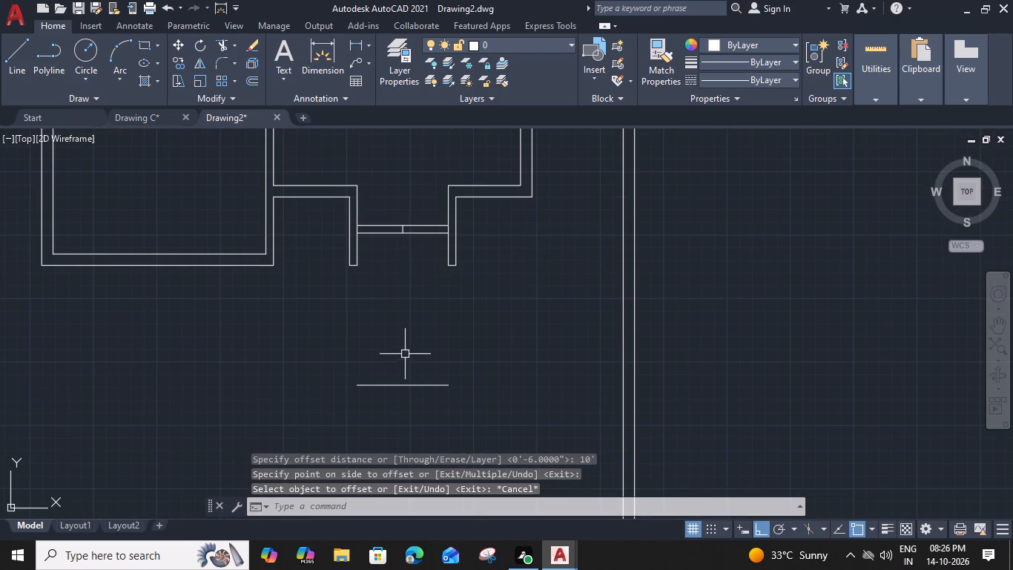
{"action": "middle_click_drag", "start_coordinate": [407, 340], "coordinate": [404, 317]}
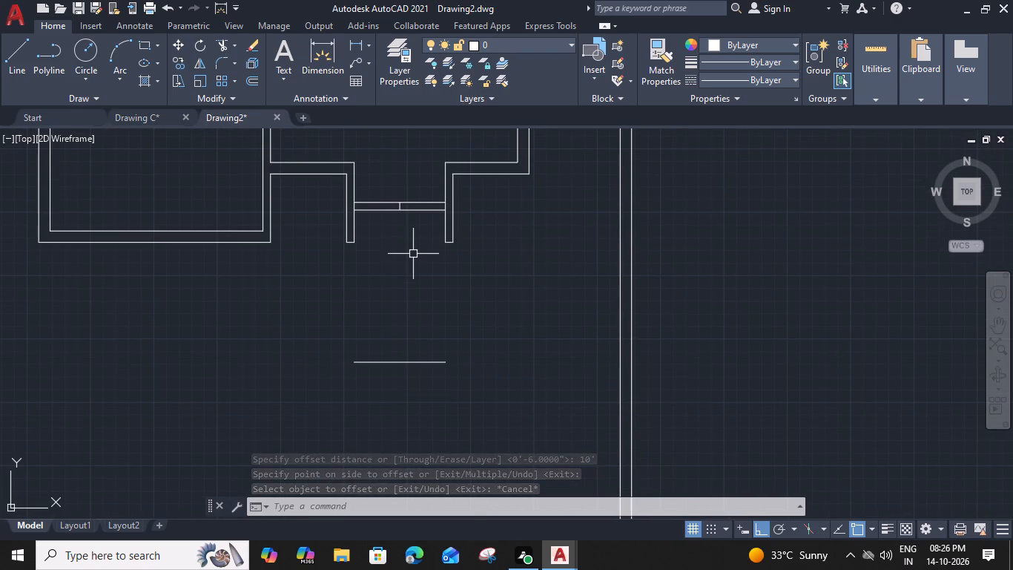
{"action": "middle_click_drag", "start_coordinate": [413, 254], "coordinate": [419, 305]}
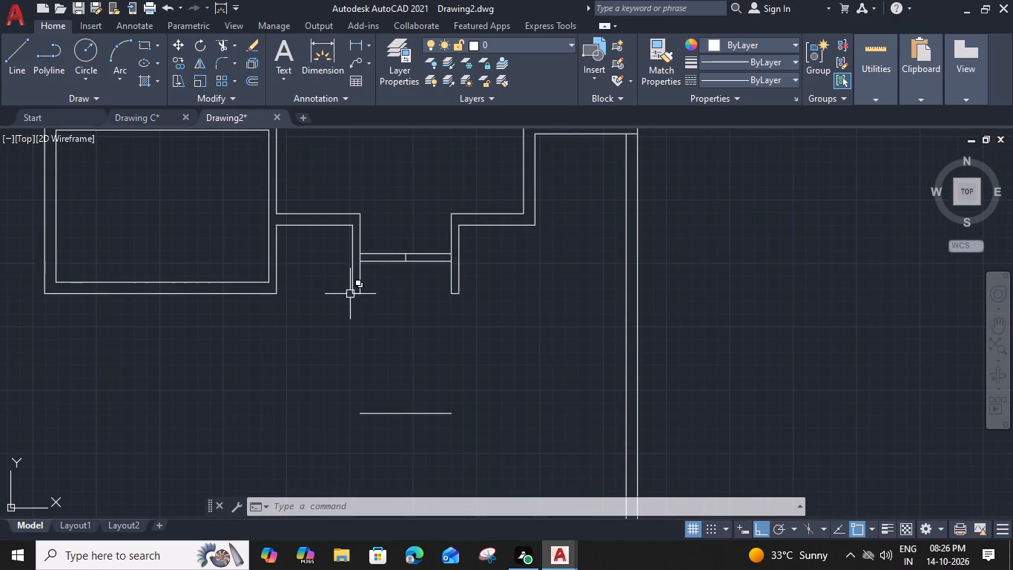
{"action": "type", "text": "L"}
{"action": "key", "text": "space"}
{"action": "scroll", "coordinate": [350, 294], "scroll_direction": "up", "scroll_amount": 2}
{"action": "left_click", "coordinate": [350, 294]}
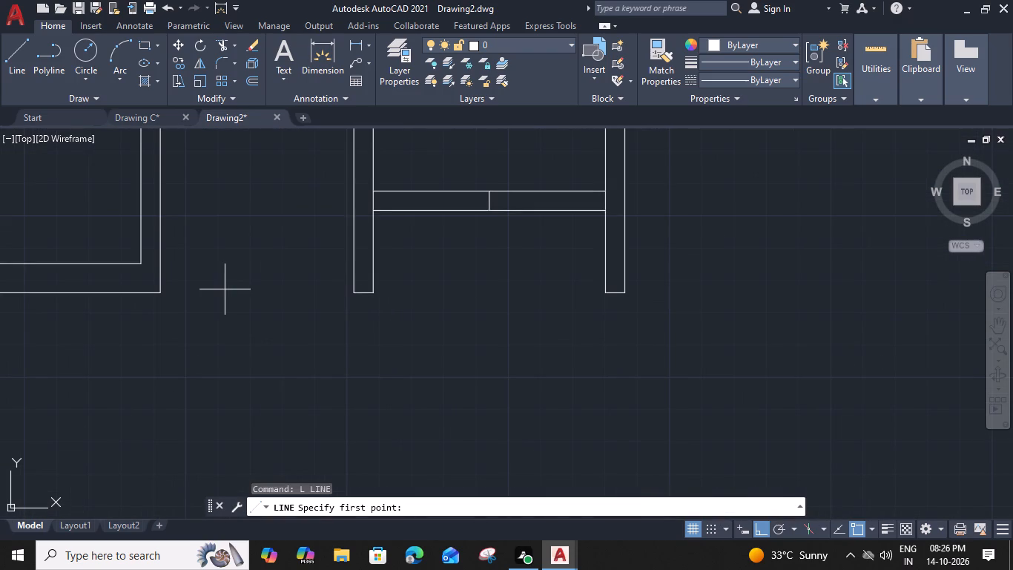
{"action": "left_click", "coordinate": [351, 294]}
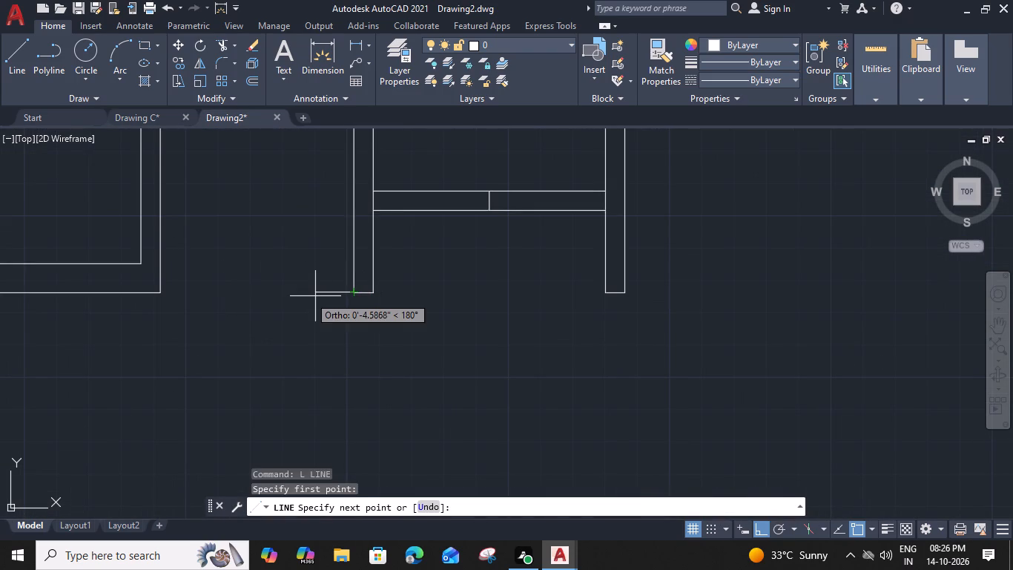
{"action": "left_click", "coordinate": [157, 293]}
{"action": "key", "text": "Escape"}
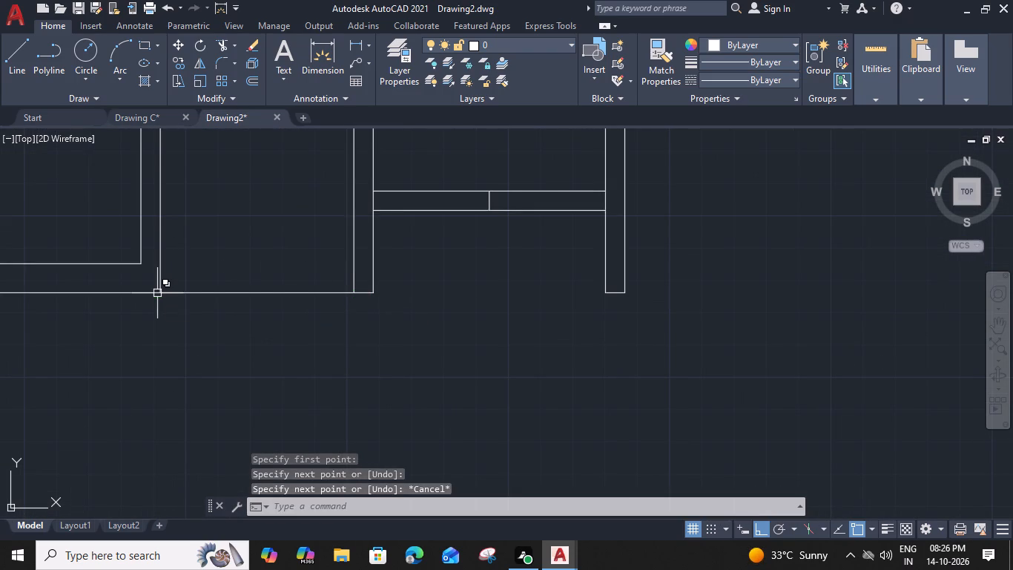
From the right 6" wall's lower outer corner, draw a line 2' outward to the right and continue it freehand straight down.
{"action": "scroll", "coordinate": [388, 308], "scroll_direction": "down", "scroll_amount": 1}
{"action": "middle_click_drag", "start_coordinate": [495, 320], "coordinate": [395, 307]}
{"action": "type", "text": "L"}
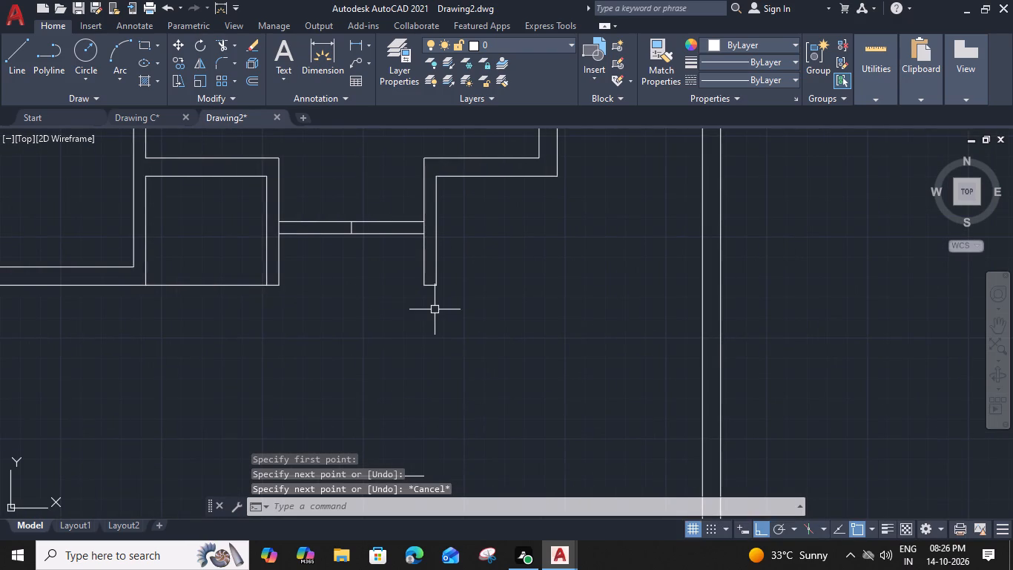
{"action": "key", "text": "space"}
{"action": "left_click", "coordinate": [441, 287]}
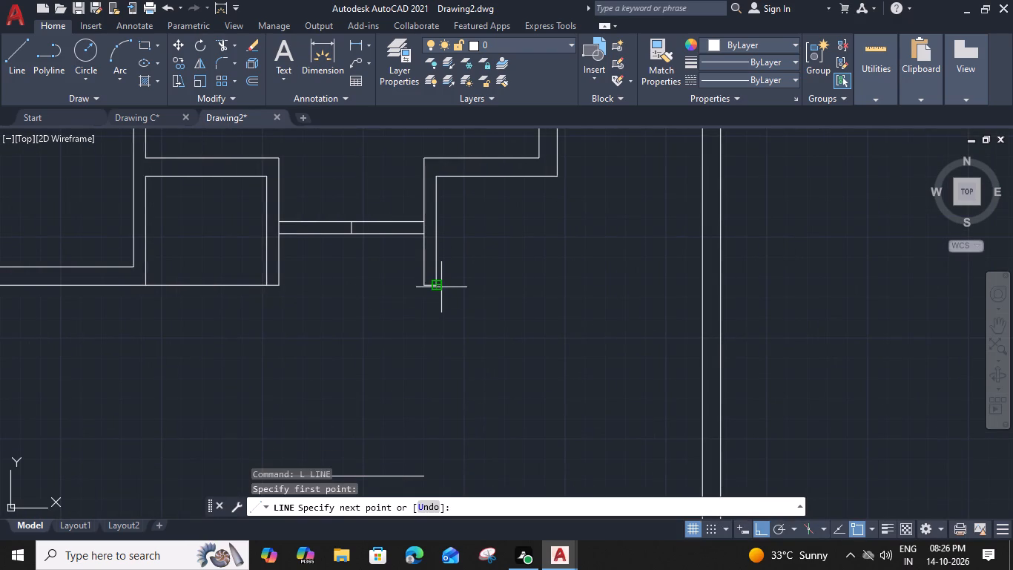
{"action": "type", "text": "2'"}
{"action": "key", "text": "space"}
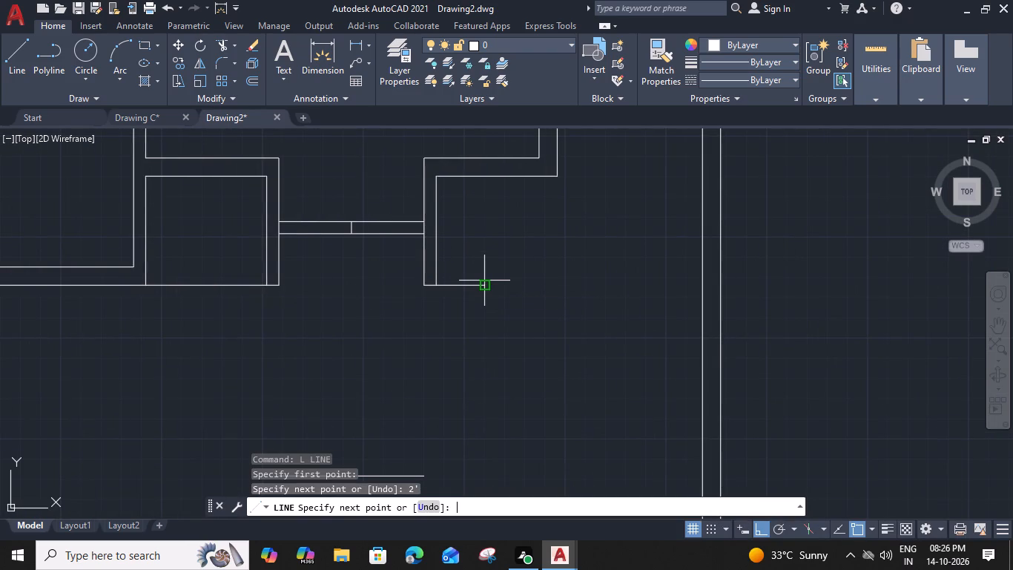
{"action": "left_click", "coordinate": [485, 389]}
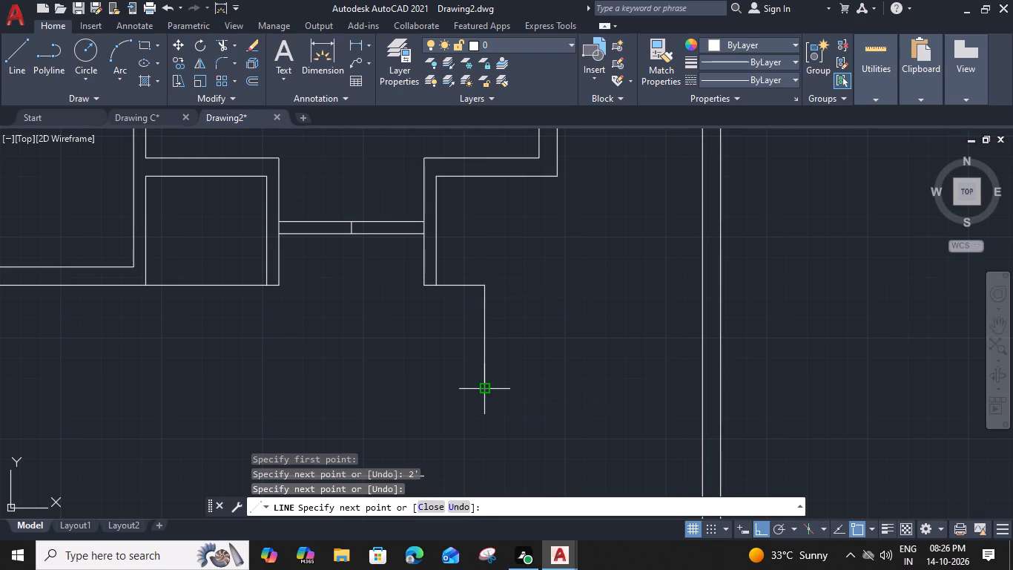
{"action": "key", "text": "Escape"}
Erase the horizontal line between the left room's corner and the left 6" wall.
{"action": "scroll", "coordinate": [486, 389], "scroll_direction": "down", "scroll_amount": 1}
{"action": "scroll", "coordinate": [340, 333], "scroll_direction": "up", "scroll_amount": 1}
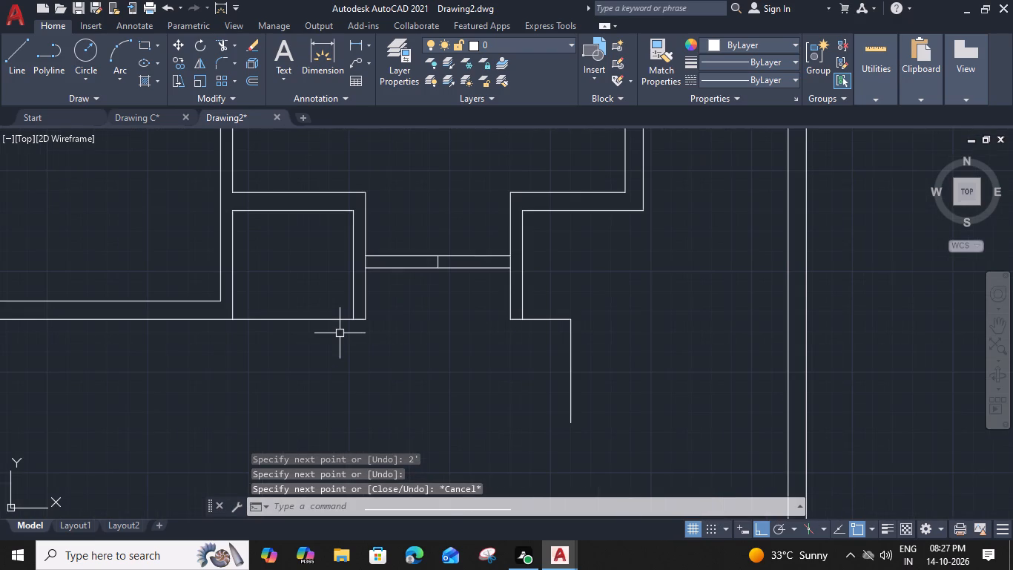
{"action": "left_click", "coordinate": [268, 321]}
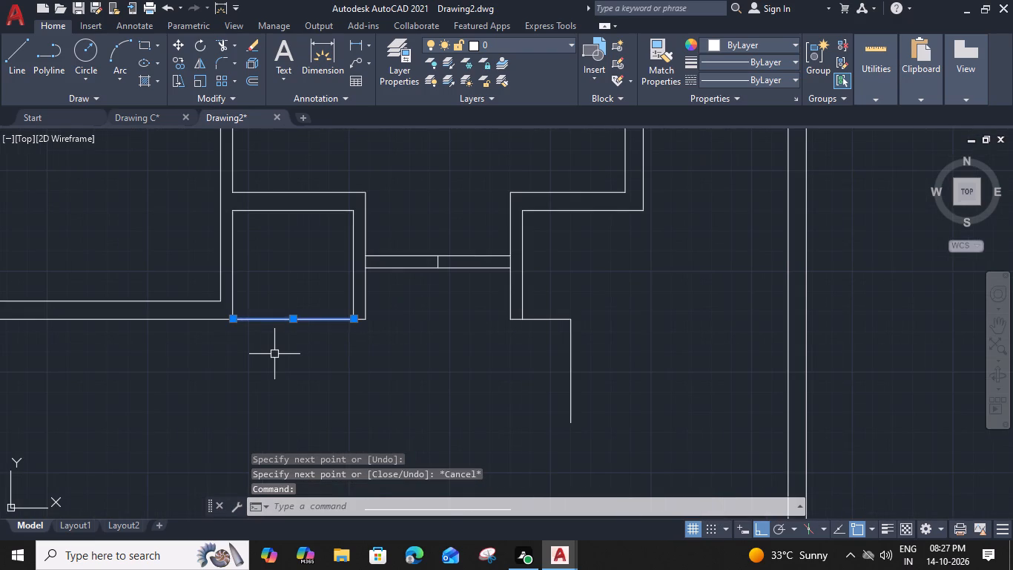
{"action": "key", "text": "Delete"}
From the left 6" wall's lower outer corner, draw a line 2' outward to the left and continue it freehand straight down.
{"action": "key", "text": "l"}
{"action": "key", "text": "space"}
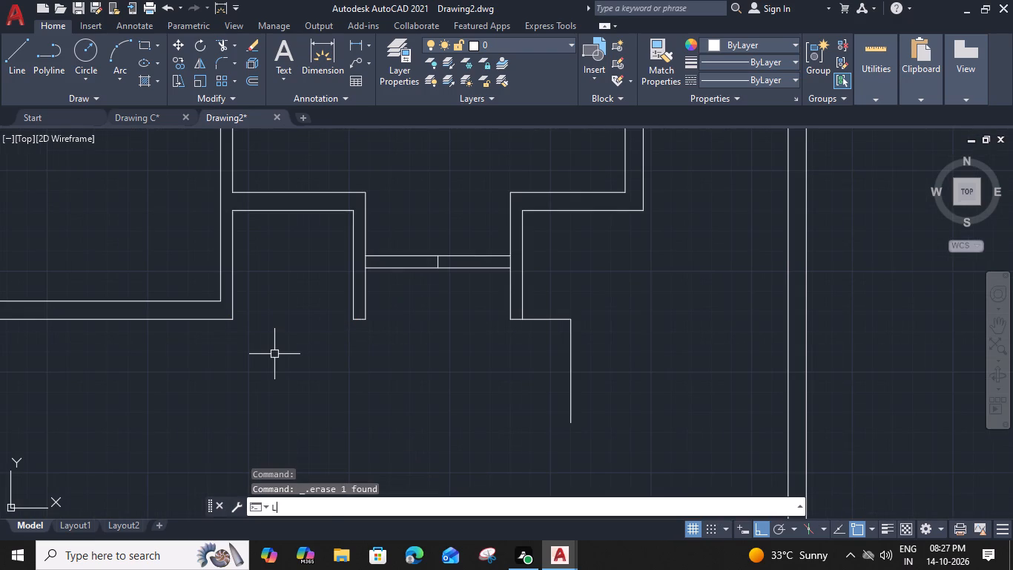
{"action": "left_click", "coordinate": [357, 315]}
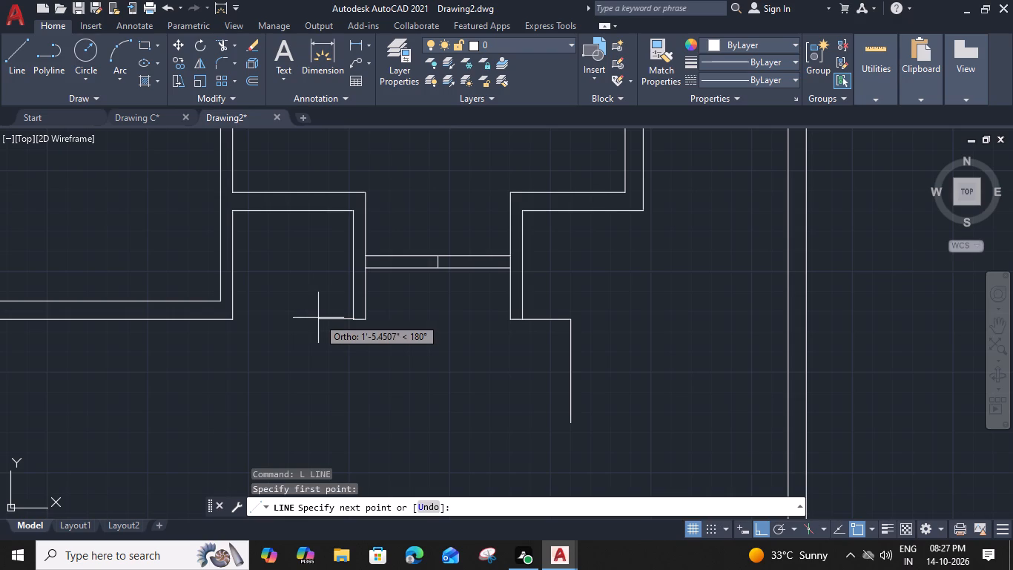
{"action": "type", "text": "2'"}
{"action": "key", "text": "space"}
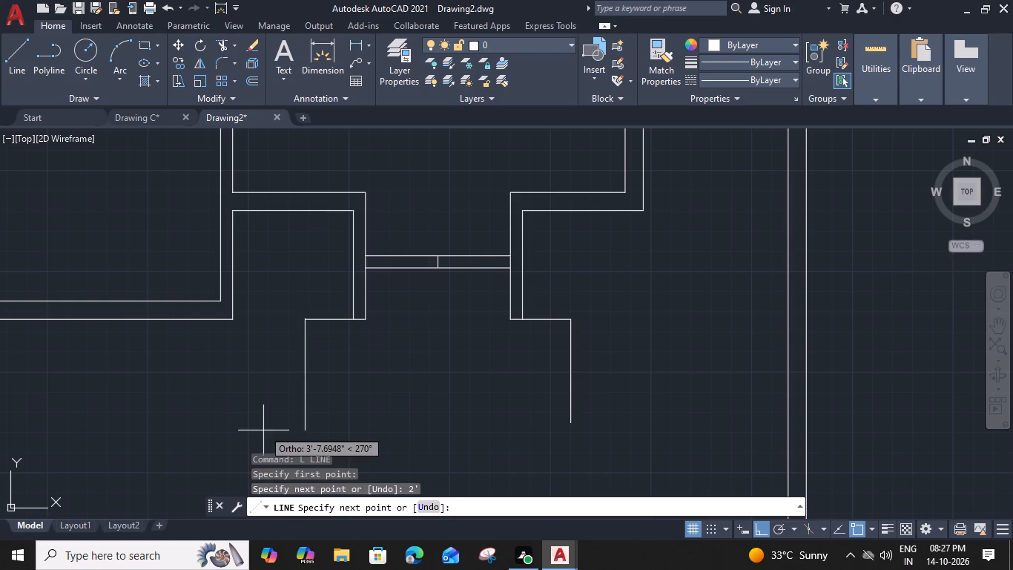
{"action": "middle_click_drag", "start_coordinate": [272, 405], "coordinate": [259, 326]}
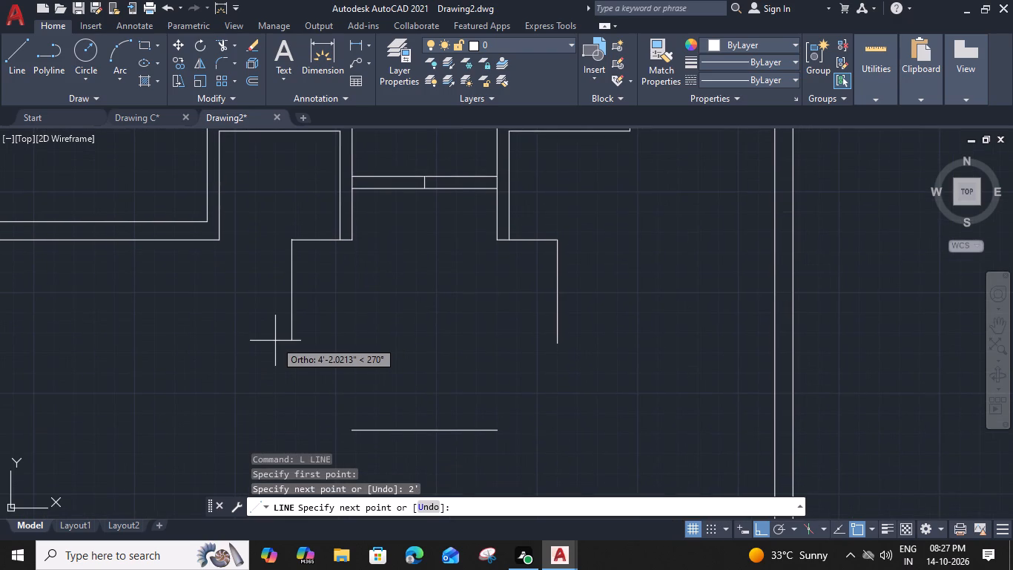
{"action": "left_click", "coordinate": [283, 349]}
{"action": "key", "text": "Escape"}
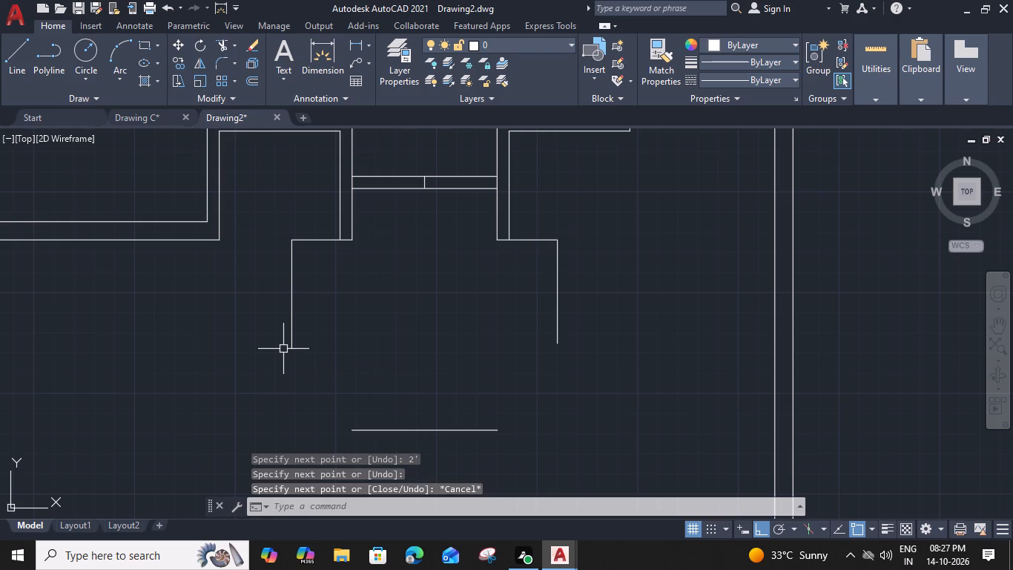
Draw a horizontal line from the left side's lower end across to the right side, closing the entrance outline's bottom.
{"action": "type", "text": "L"}
{"action": "key", "text": "space"}
{"action": "left_click", "coordinate": [291, 348]}
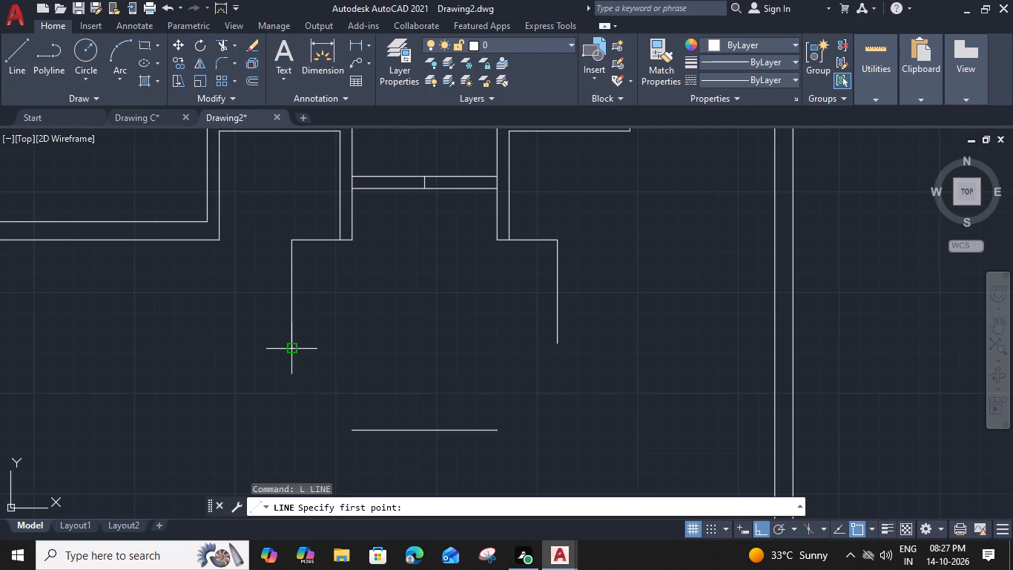
{"action": "left_click", "coordinate": [561, 347]}
{"action": "key", "text": "Escape"}
Extend the entrance outline's right side down to the new bottom line.
{"action": "key", "text": "e"}
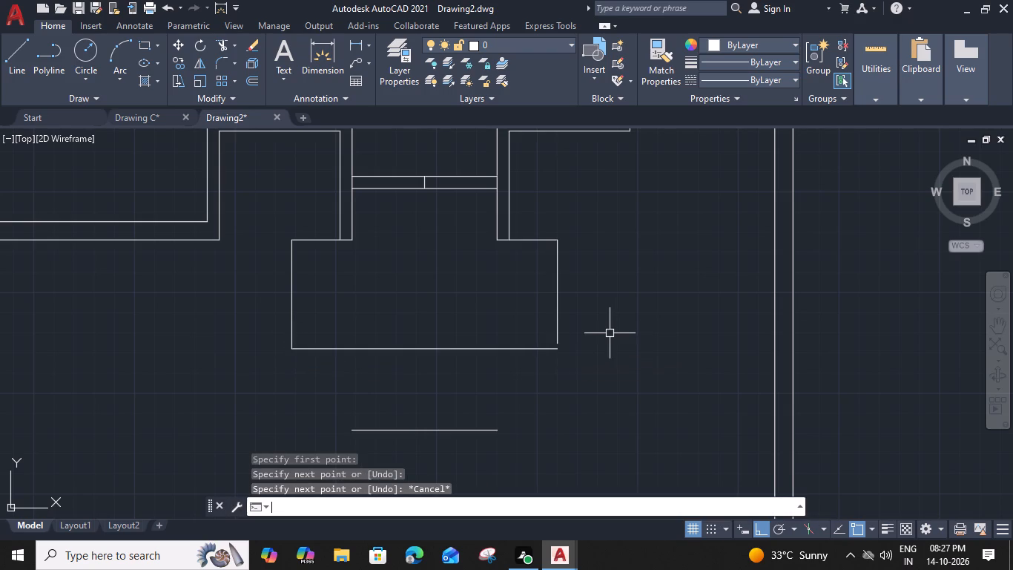
{"action": "key", "text": "x"}
{"action": "key", "text": "space"}
{"action": "left_click", "coordinate": [555, 328]}
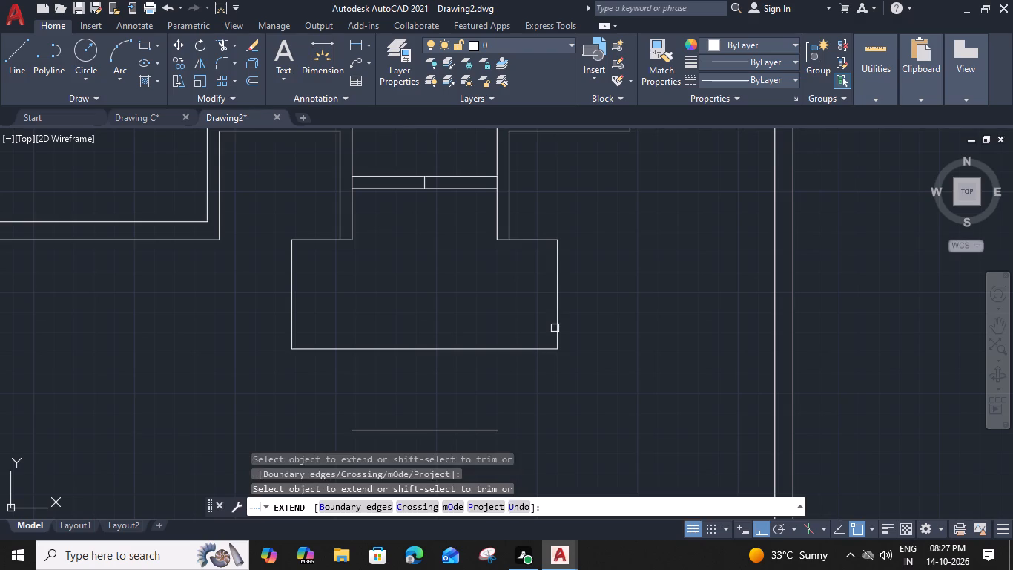
{"action": "key", "text": "Escape"}
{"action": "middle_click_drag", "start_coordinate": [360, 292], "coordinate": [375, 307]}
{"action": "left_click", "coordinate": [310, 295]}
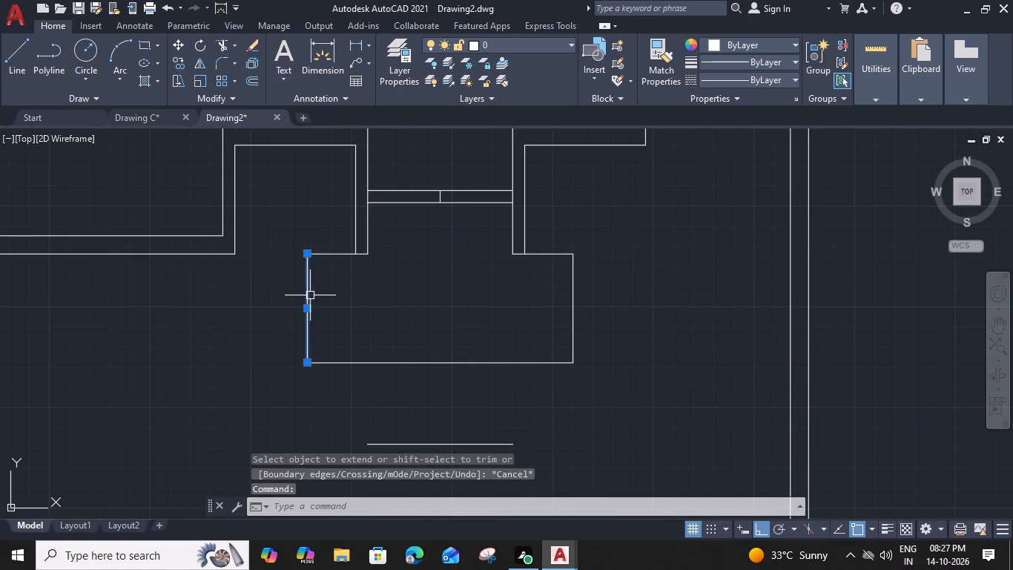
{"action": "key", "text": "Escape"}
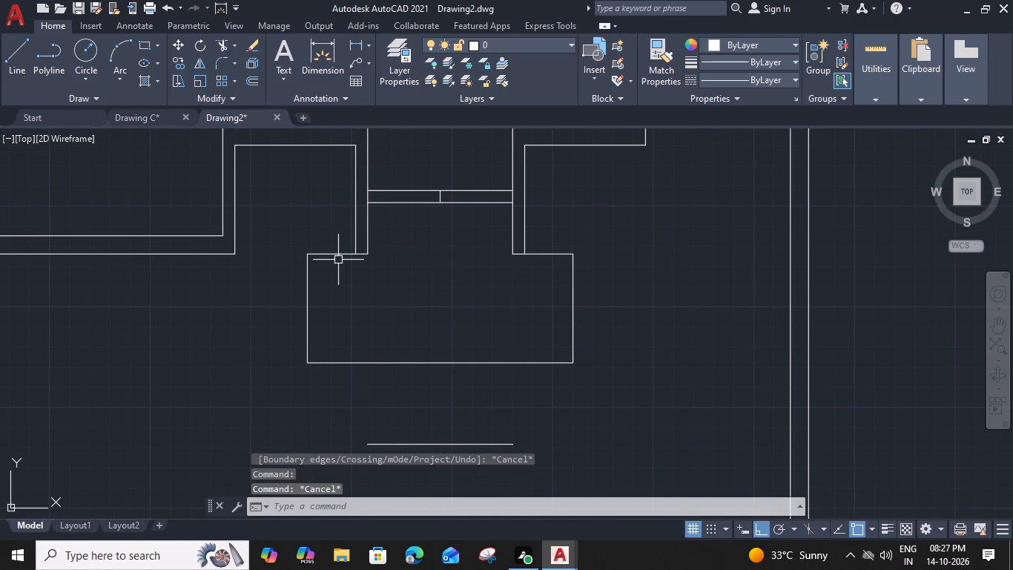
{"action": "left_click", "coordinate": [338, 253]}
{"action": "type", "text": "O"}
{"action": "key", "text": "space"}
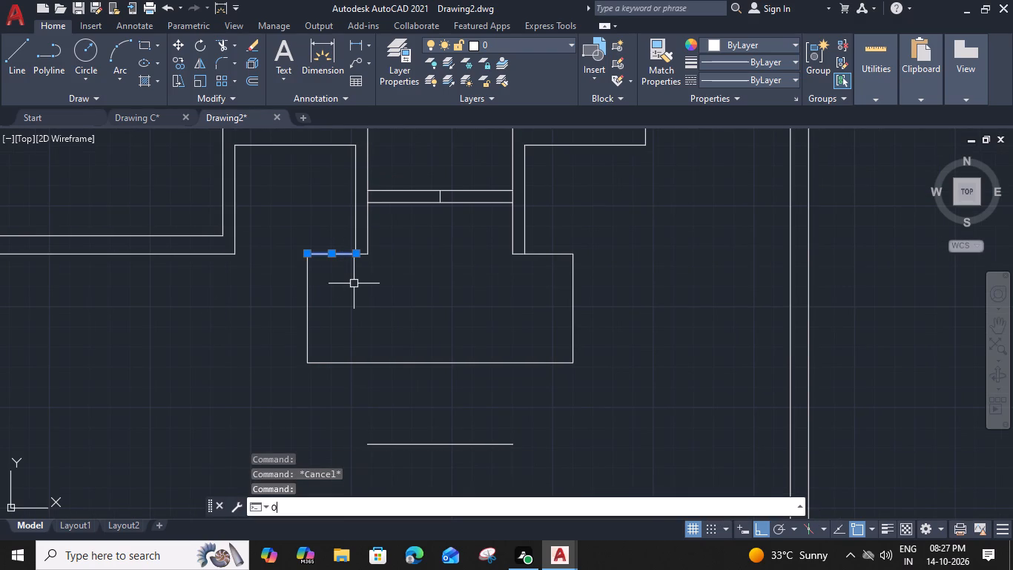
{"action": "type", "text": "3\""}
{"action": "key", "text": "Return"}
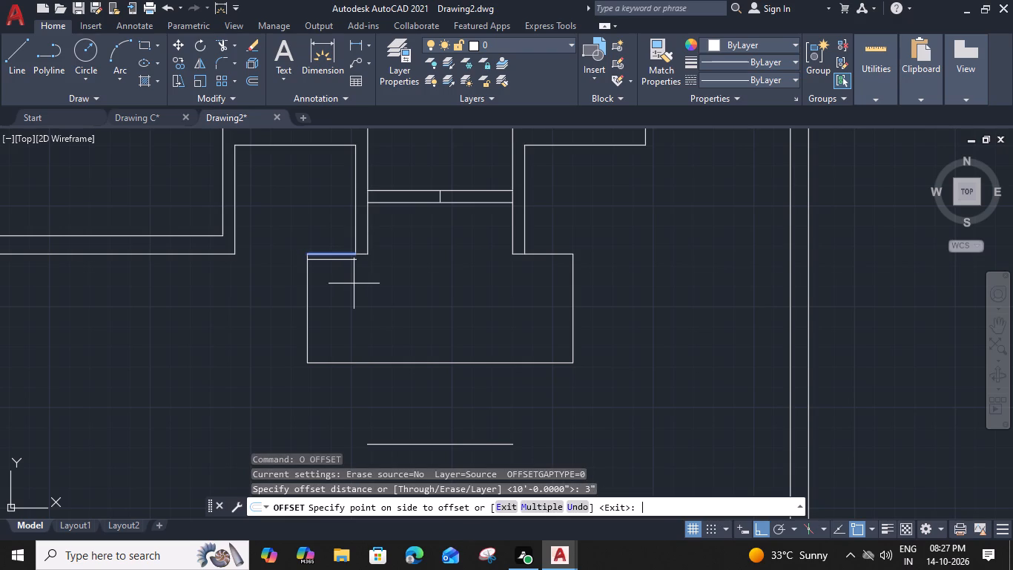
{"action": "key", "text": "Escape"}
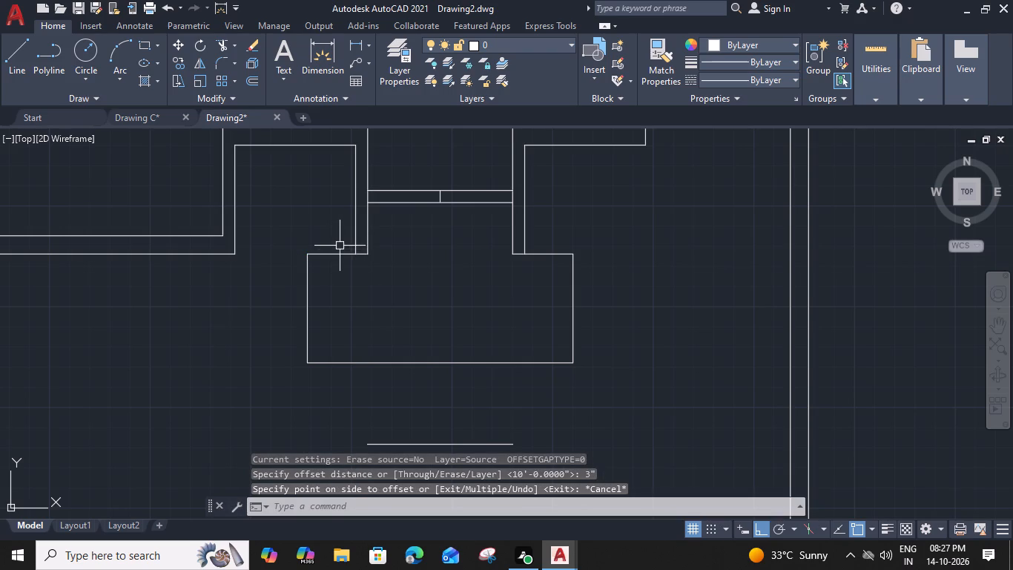
Offset the entrance outline by 6", with both short top lines going downward and the left, right and bottom lines going outward.
{"action": "left_click", "coordinate": [343, 253]}
{"action": "type", "text": "O 6\""}
{"action": "key", "text": "Return"}
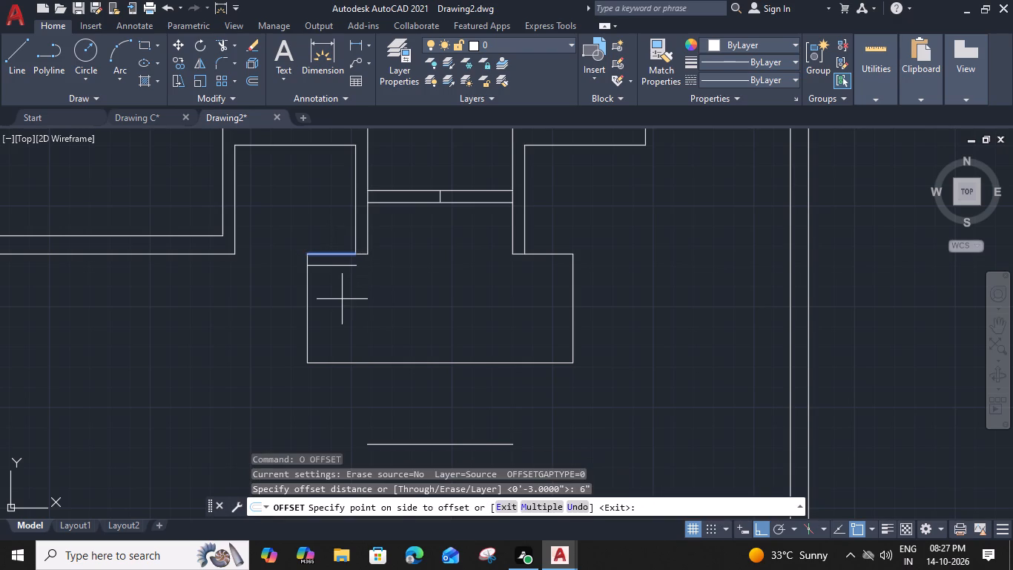
{"action": "left_click", "coordinate": [343, 306]}
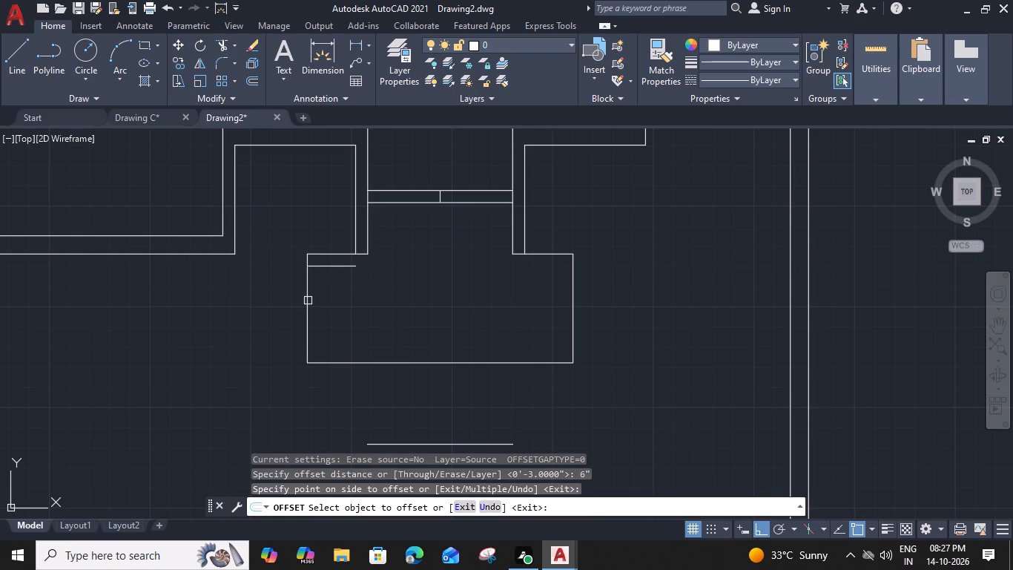
{"action": "left_click", "coordinate": [308, 301]}
{"action": "left_click", "coordinate": [260, 309]}
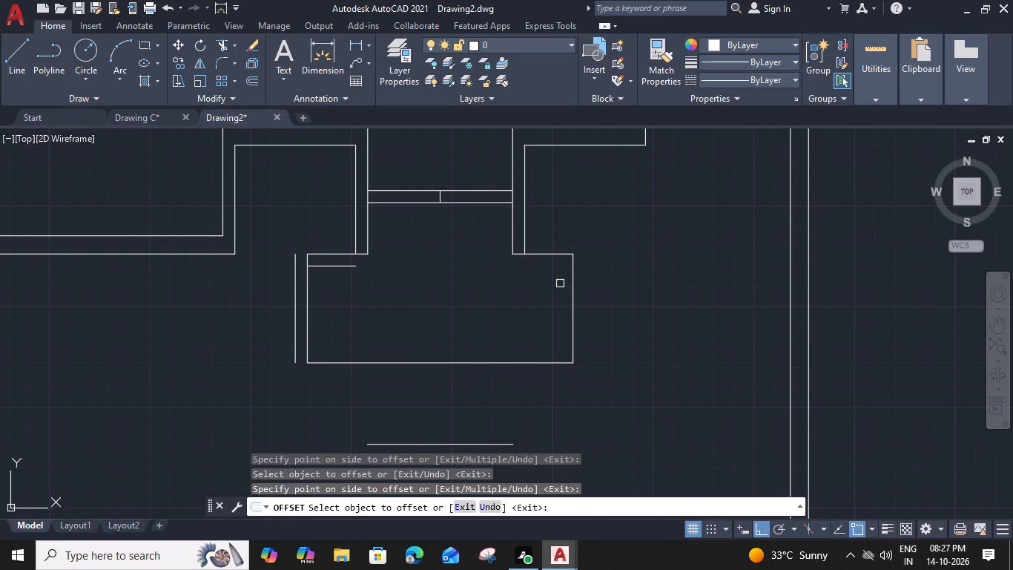
{"action": "left_click", "coordinate": [575, 289]}
{"action": "left_click", "coordinate": [628, 291]}
{"action": "left_click", "coordinate": [558, 252]}
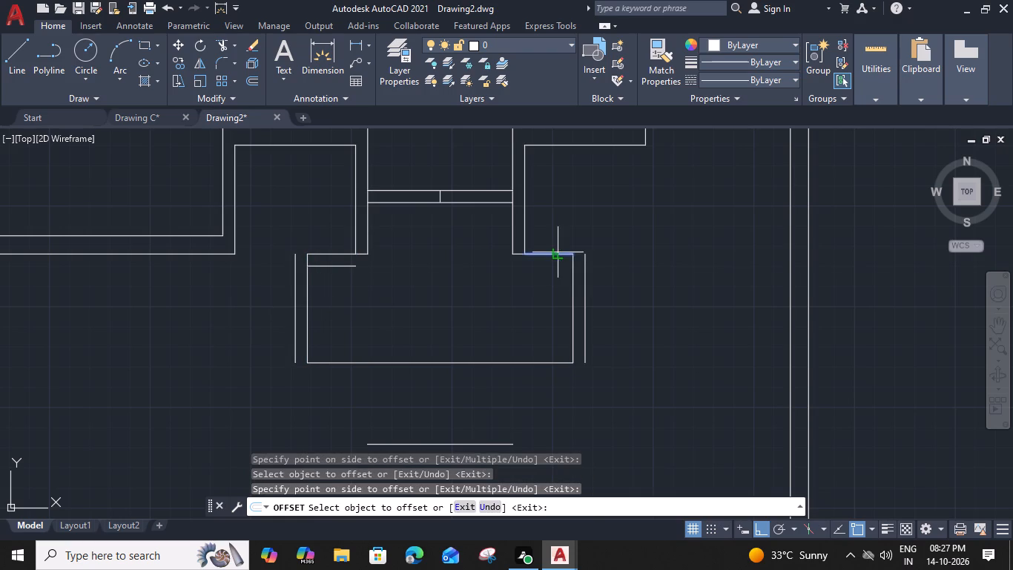
{"action": "left_click", "coordinate": [557, 298]}
{"action": "middle_click_drag", "start_coordinate": [469, 370], "coordinate": [457, 330]}
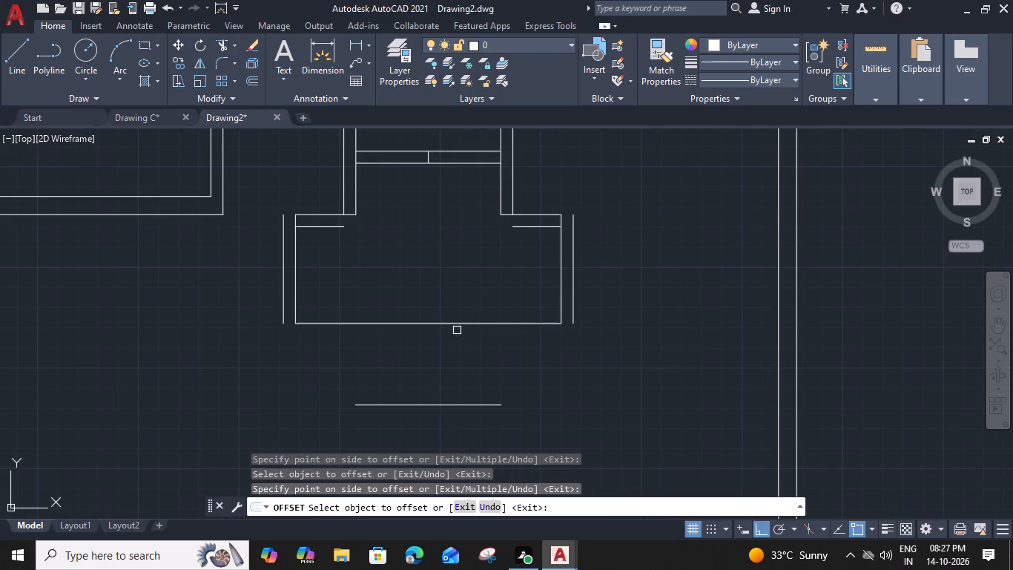
{"action": "left_click", "coordinate": [458, 325]}
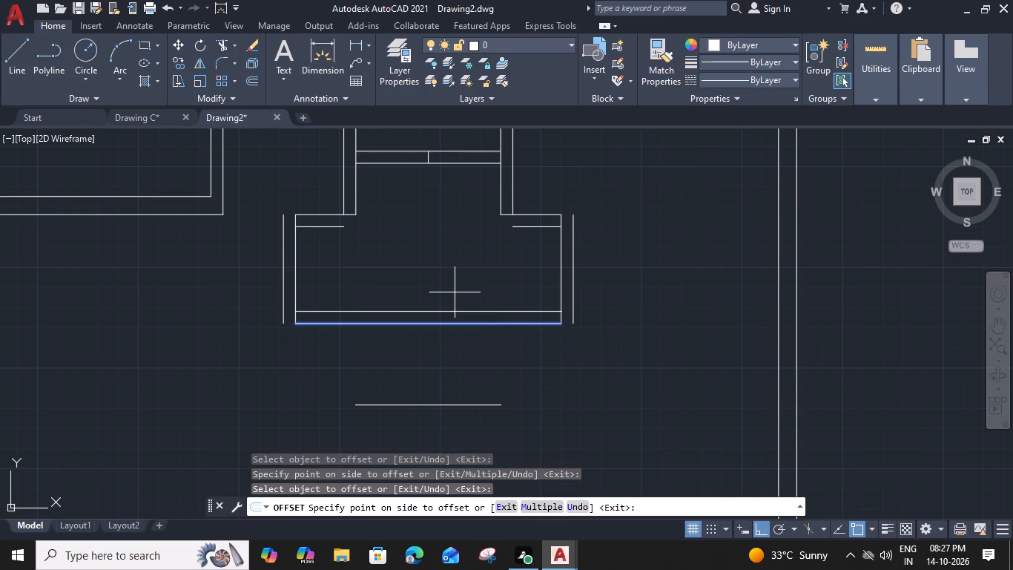
{"action": "left_click", "coordinate": [455, 356]}
{"action": "key", "text": "Escape"}
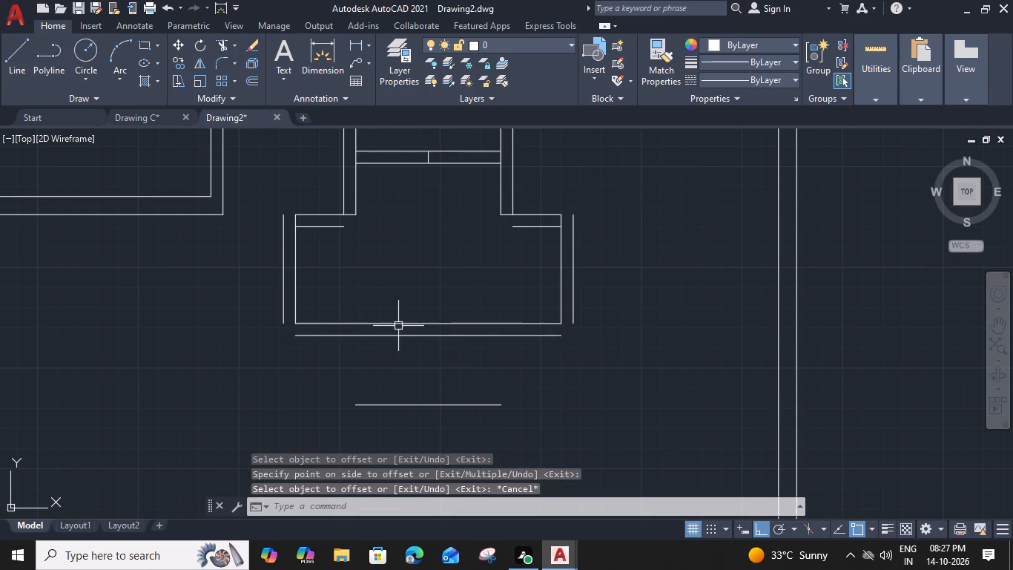
Fillet the entrance's four outer corners so the outer side, bottom and top lines meet squarely.
{"action": "type", "text": "F"}
{"action": "key", "text": "space"}
{"action": "type", "text": "M"}
{"action": "key", "text": "space"}
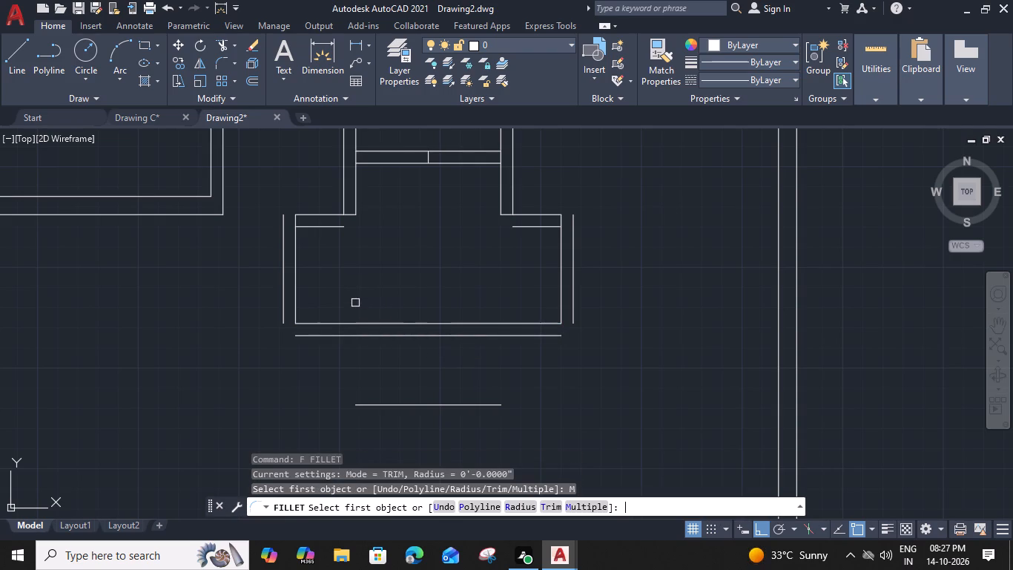
{"action": "left_click", "coordinate": [524, 336]}
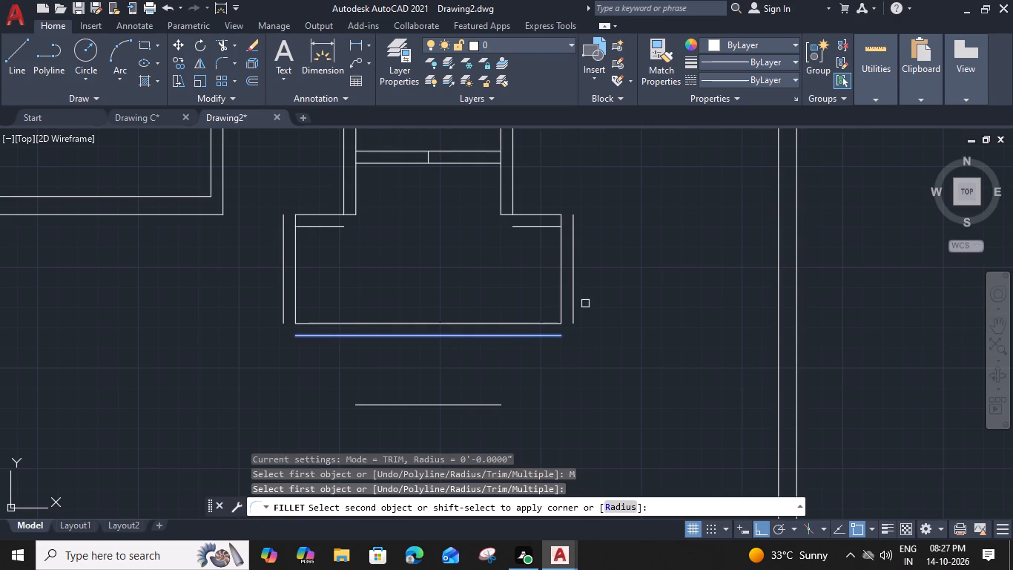
{"action": "left_click", "coordinate": [573, 299]}
{"action": "left_click", "coordinate": [308, 336]}
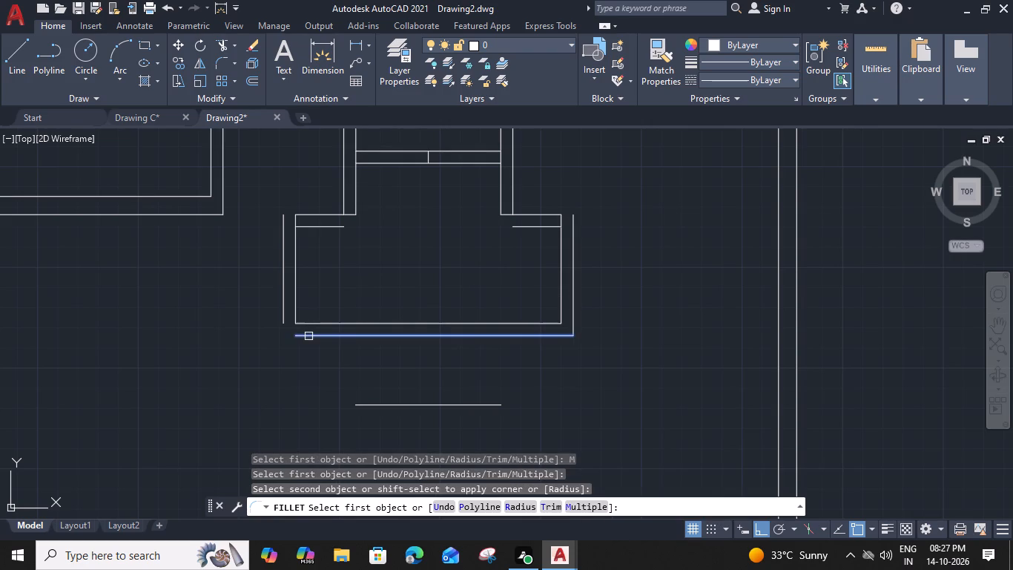
{"action": "left_click", "coordinate": [283, 304]}
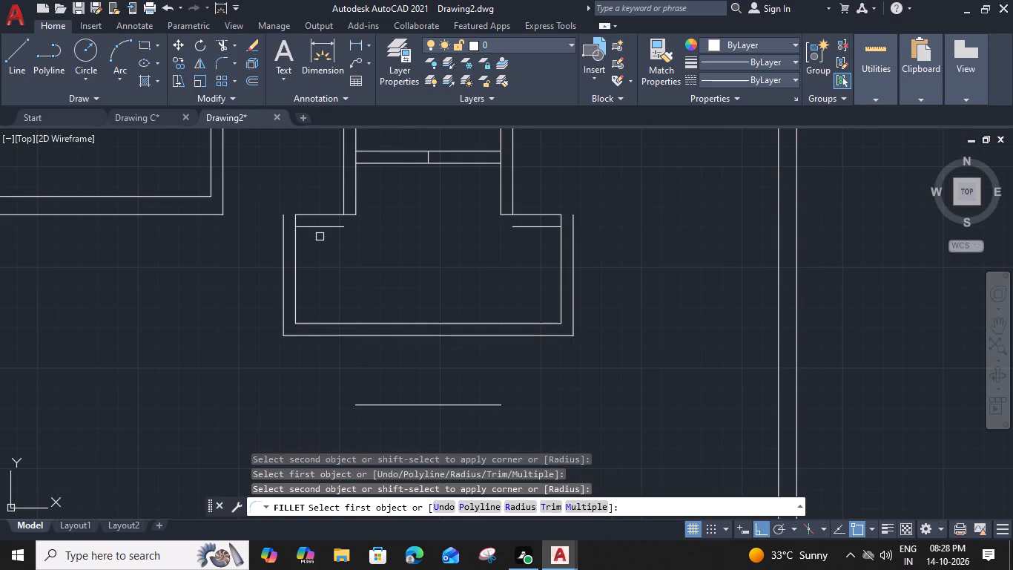
{"action": "left_click", "coordinate": [320, 214]}
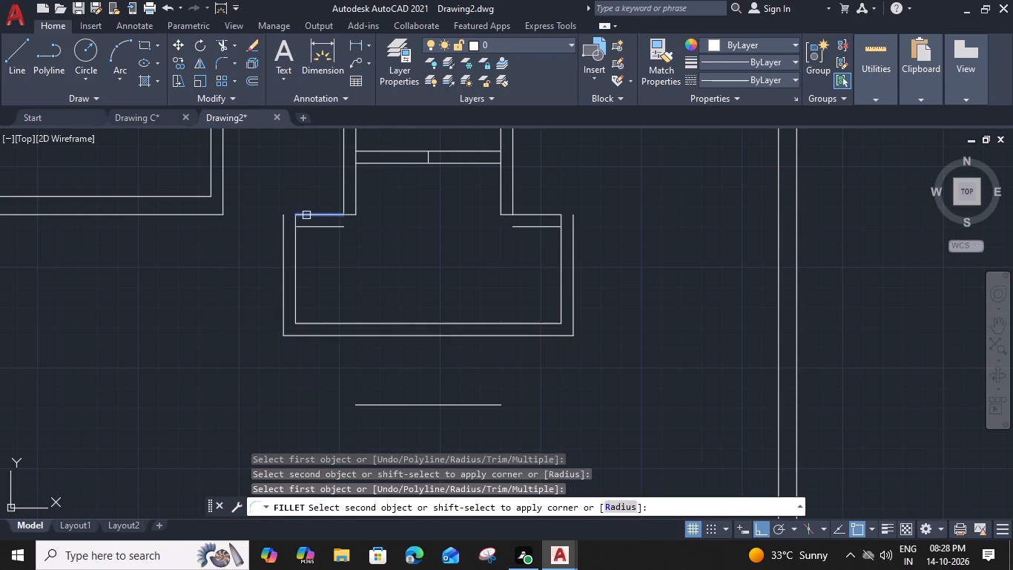
{"action": "left_click", "coordinate": [283, 230]}
{"action": "left_click", "coordinate": [549, 214]}
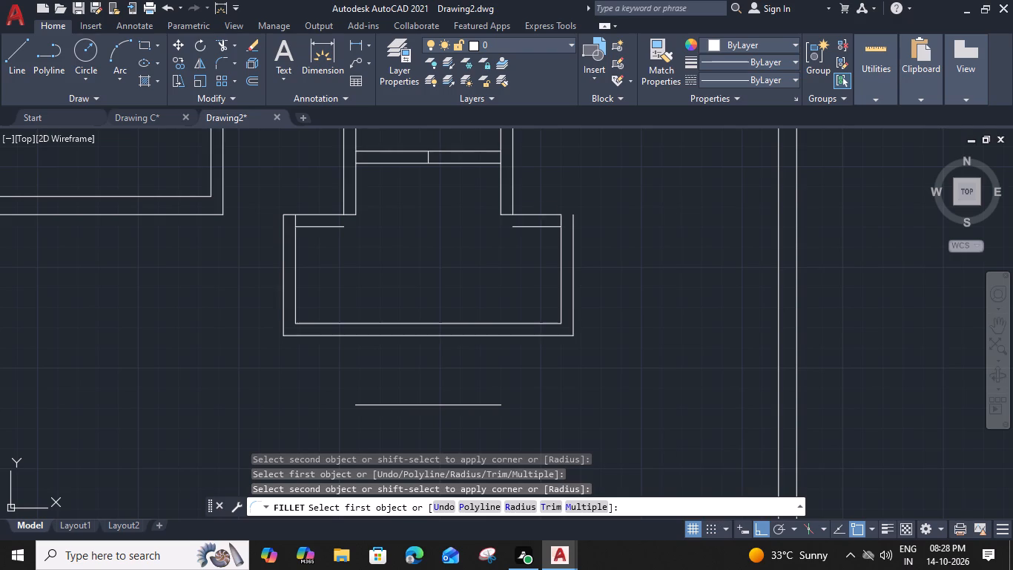
{"action": "left_click", "coordinate": [573, 233]}
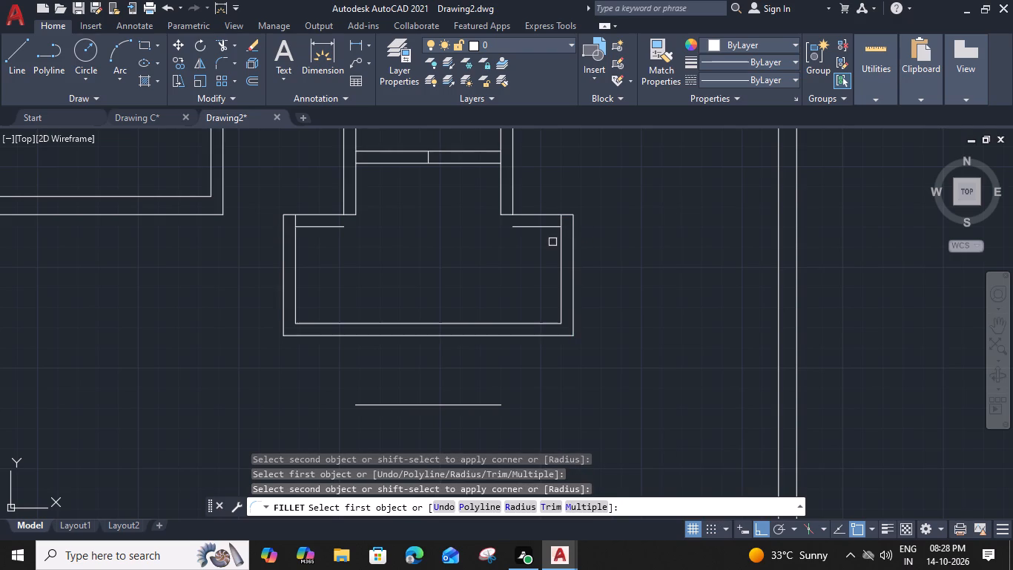
Fillet the entrance's two upper inner corners and join the short inner lines to the passage walls' inner faces.
{"action": "left_click", "coordinate": [546, 228]}
{"action": "left_click", "coordinate": [558, 242]}
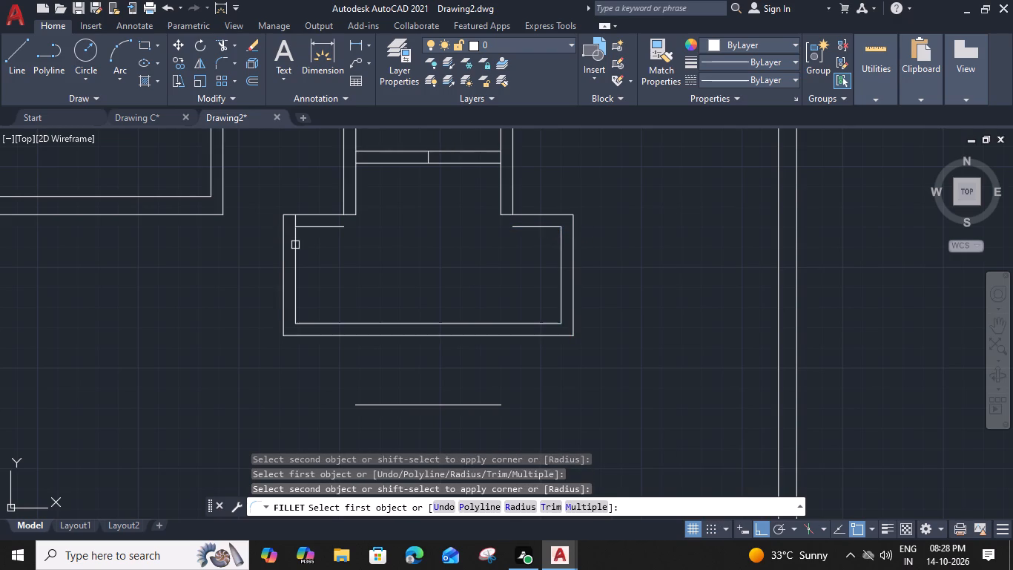
{"action": "left_click", "coordinate": [293, 243]}
{"action": "left_click", "coordinate": [316, 228]}
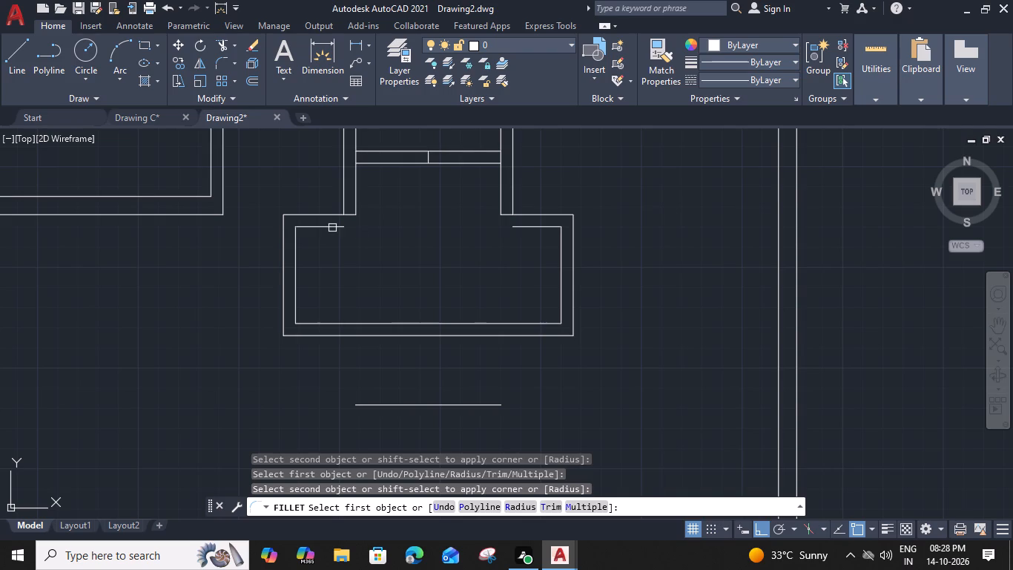
{"action": "left_click", "coordinate": [332, 228]}
{"action": "left_click", "coordinate": [359, 197]}
{"action": "left_click", "coordinate": [524, 227]}
{"action": "left_click", "coordinate": [504, 199]}
{"action": "key", "text": "Escape"}
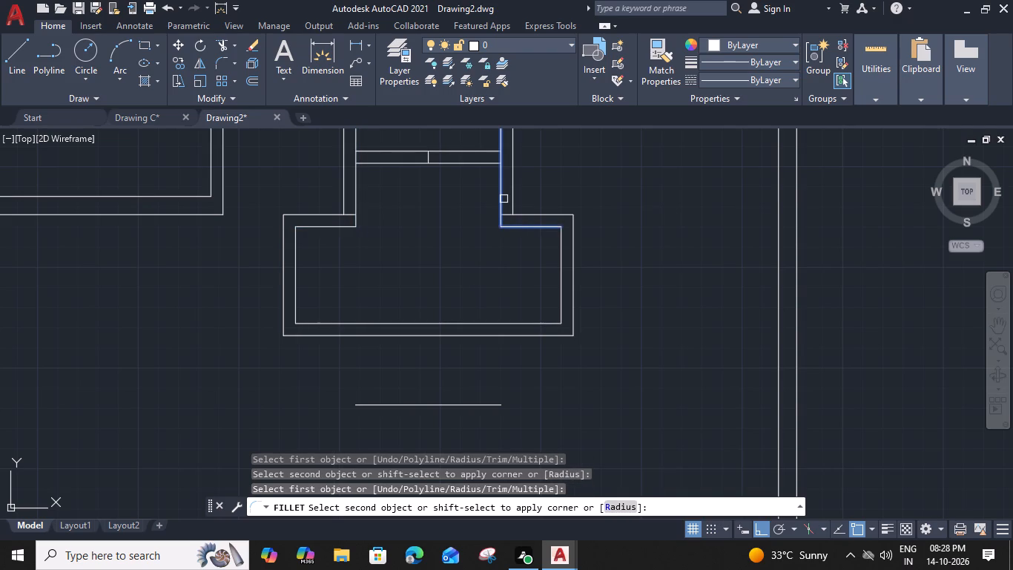
Trim the short line pieces crossing both 6" passage walls where they meet the entrance outline.
{"action": "key", "text": "t"}
{"action": "type", "text": "R"}
{"action": "key", "text": "space"}
{"action": "scroll", "coordinate": [504, 217], "scroll_direction": "up", "scroll_amount": 2}
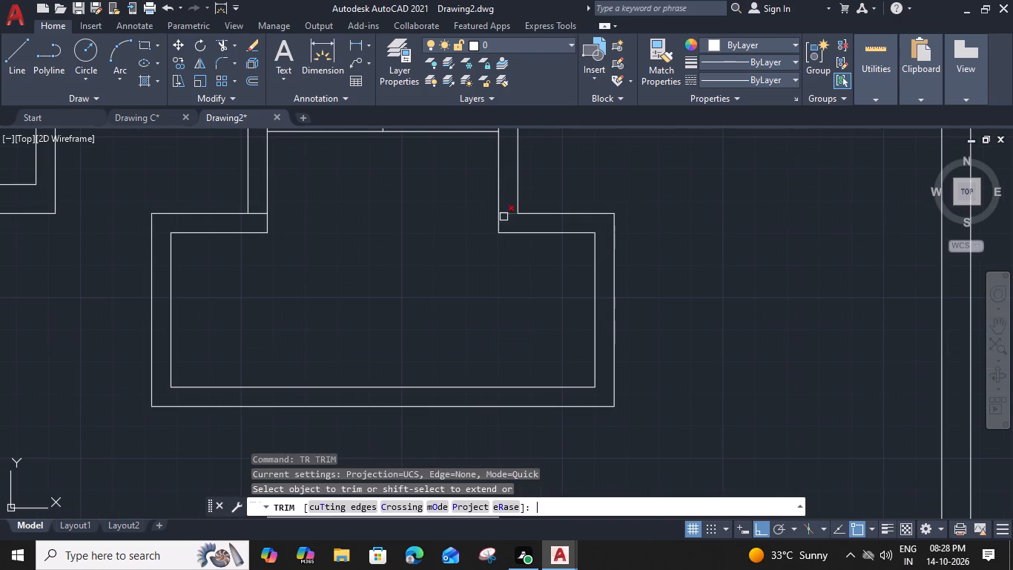
{"action": "left_click", "coordinate": [511, 212]}
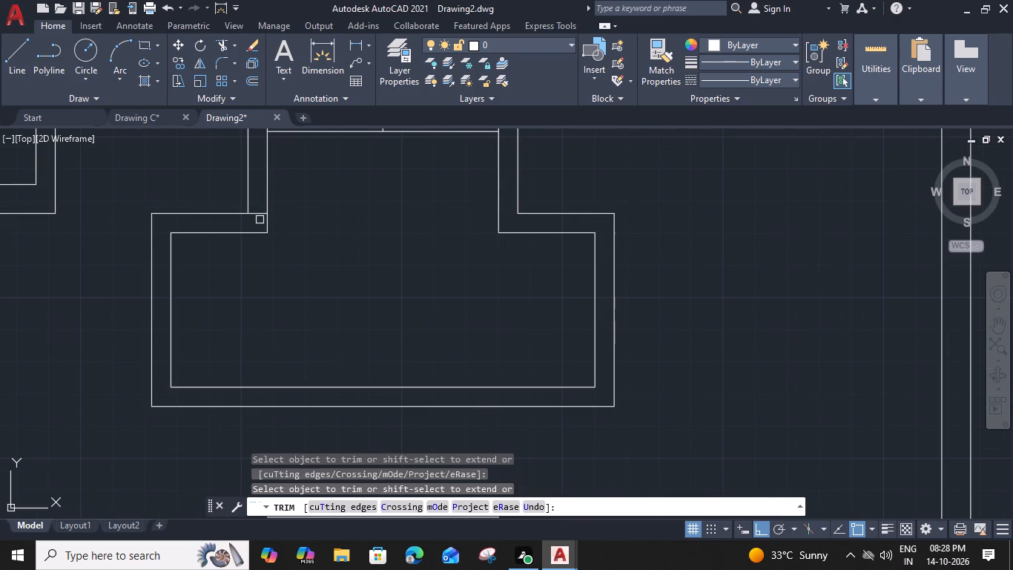
{"action": "left_click", "coordinate": [262, 212]}
{"action": "key", "text": "Escape"}
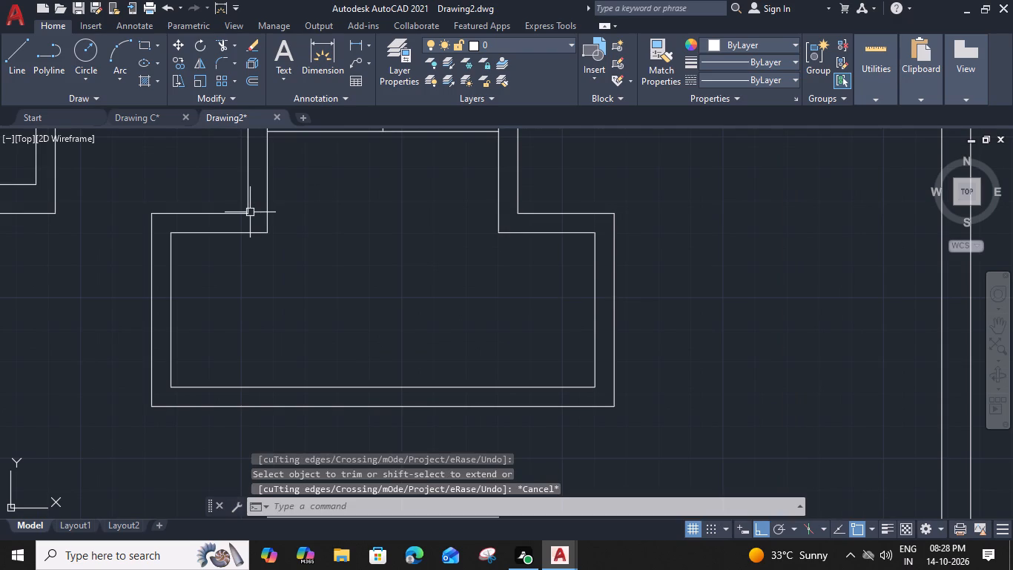
Draw a short vertical line across the entrance's bottom wall, aligned with the left passage wall's inner face.
{"action": "scroll", "coordinate": [331, 348], "scroll_direction": "down", "scroll_amount": 1}
{"action": "middle_click_drag", "start_coordinate": [358, 346], "coordinate": [377, 292]}
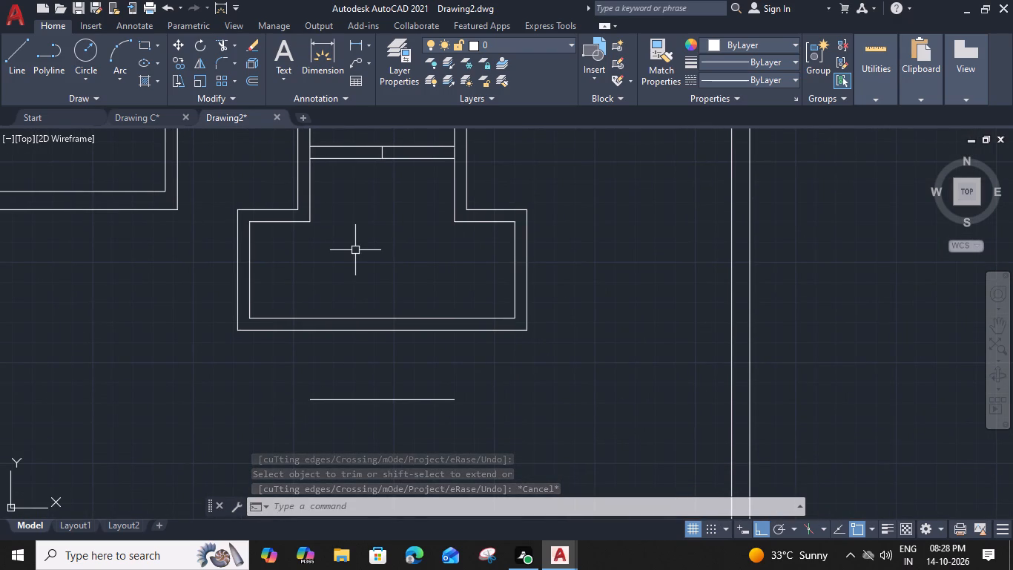
{"action": "type", "text": "L"}
{"action": "key", "text": "space"}
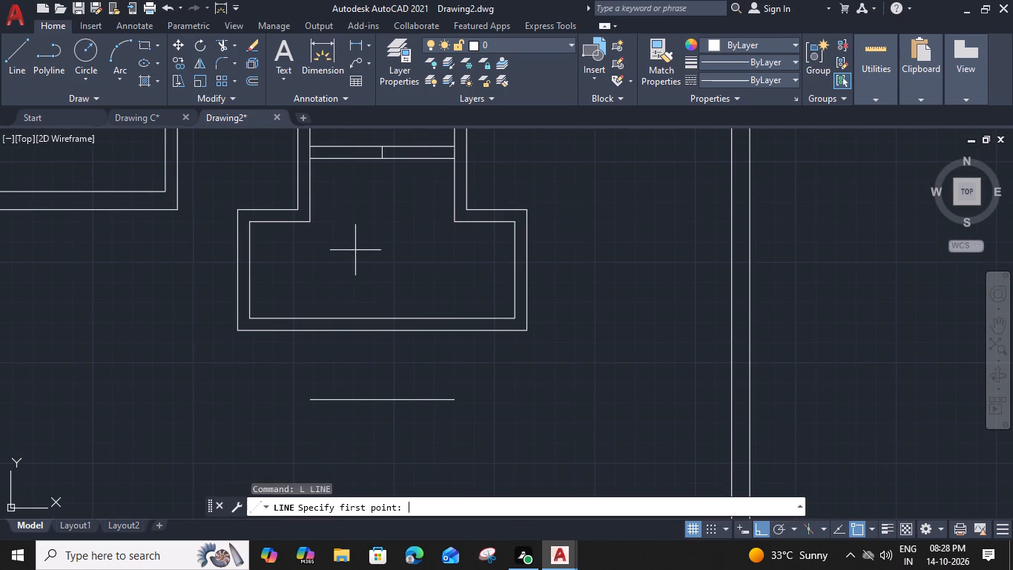
{"action": "left_click", "coordinate": [311, 316]}
{"action": "left_click", "coordinate": [314, 330]}
{"action": "key", "text": "space"}
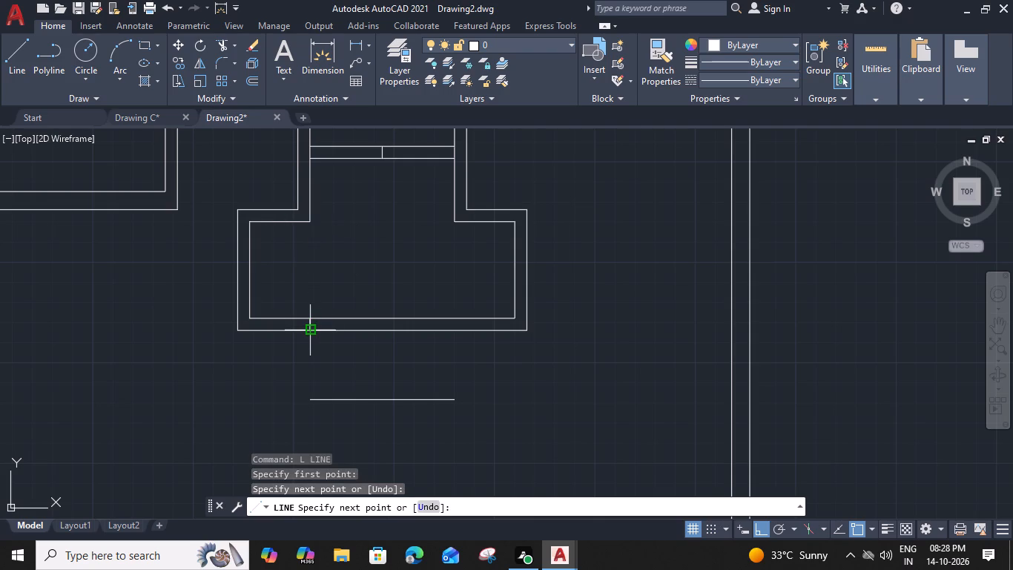
Draw a short vertical line across the entrance's bottom wall, aligned with the right passage wall's inner face.
{"action": "key", "text": "space"}
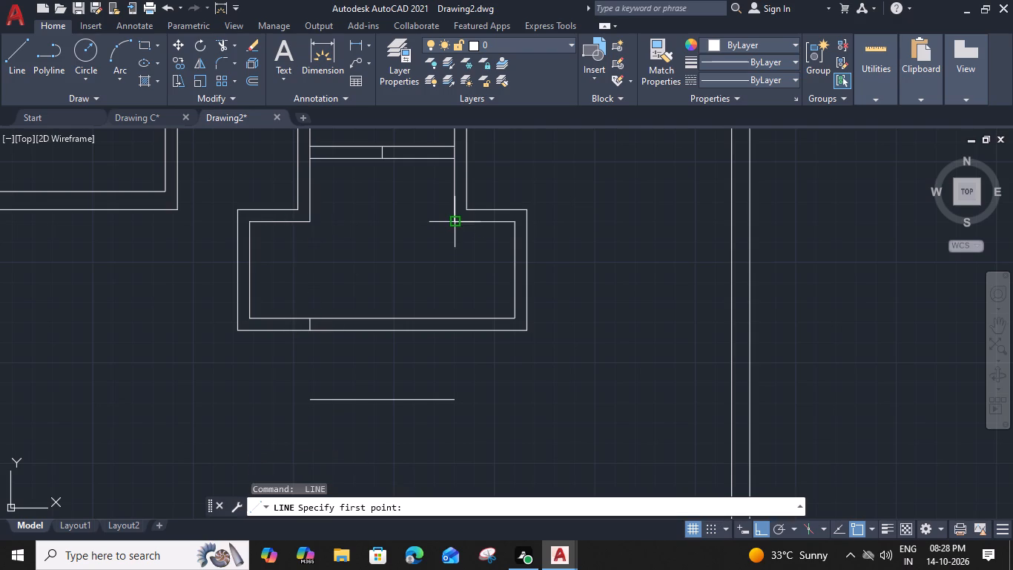
{"action": "left_click", "coordinate": [458, 317]}
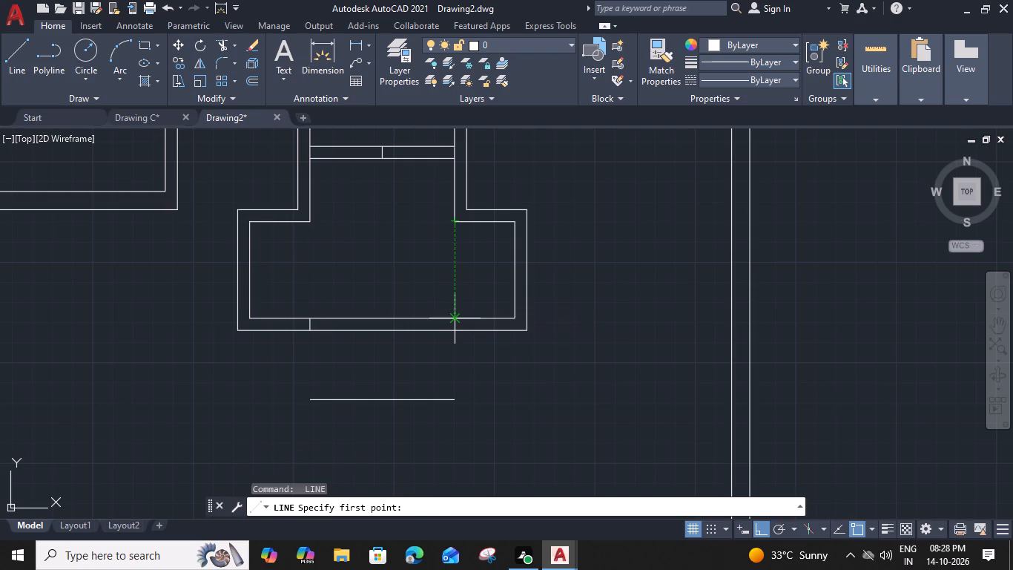
{"action": "left_click", "coordinate": [458, 334]}
{"action": "key", "text": "space"}
Trim both lines of the entrance's bottom wall between the two short vertical lines to open the doorway.
{"action": "middle_click_drag", "start_coordinate": [355, 366], "coordinate": [357, 351]}
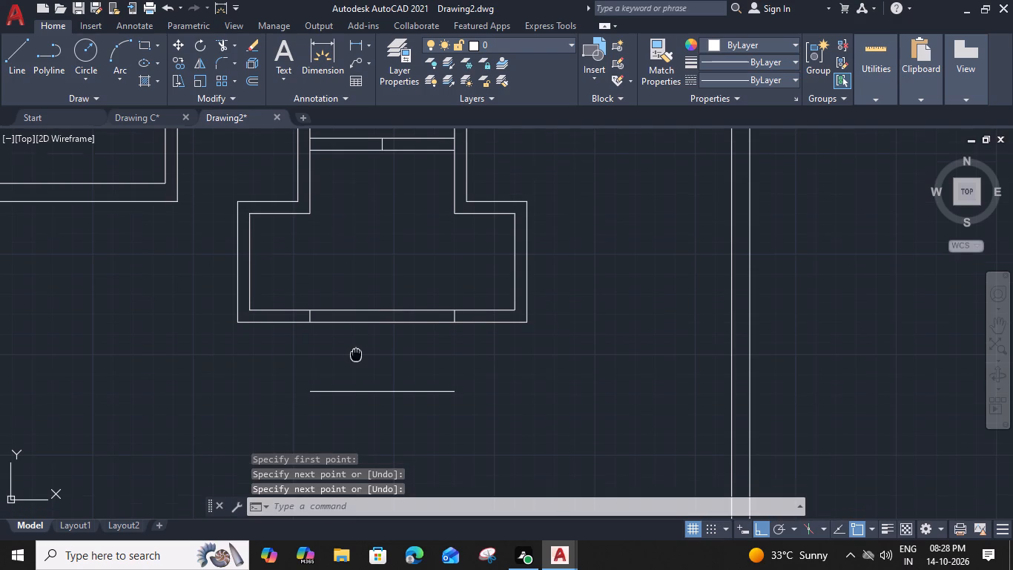
{"action": "middle_click_drag", "start_coordinate": [357, 351], "coordinate": [357, 350]}
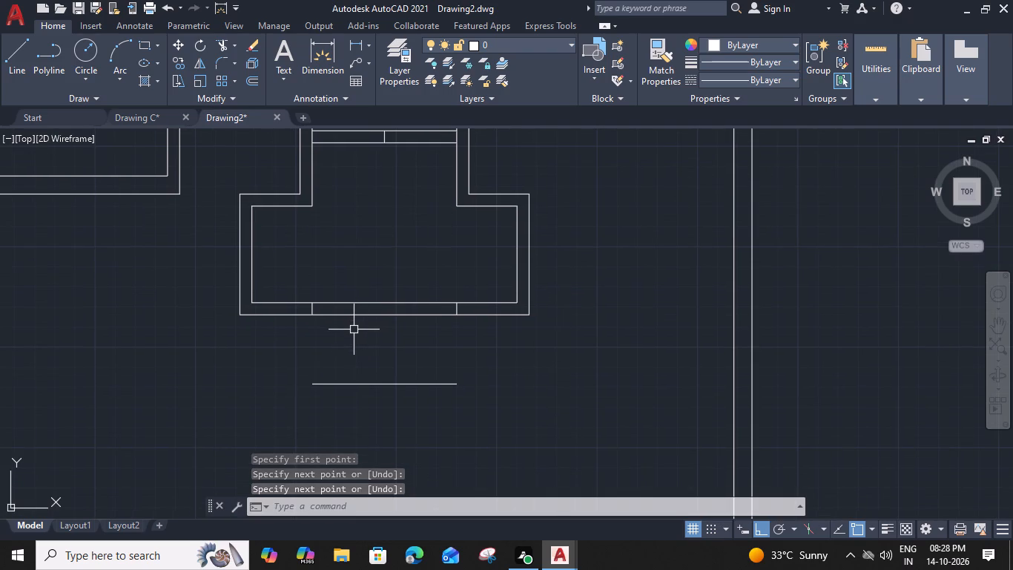
{"action": "middle_click_drag", "start_coordinate": [354, 332], "coordinate": [354, 315]}
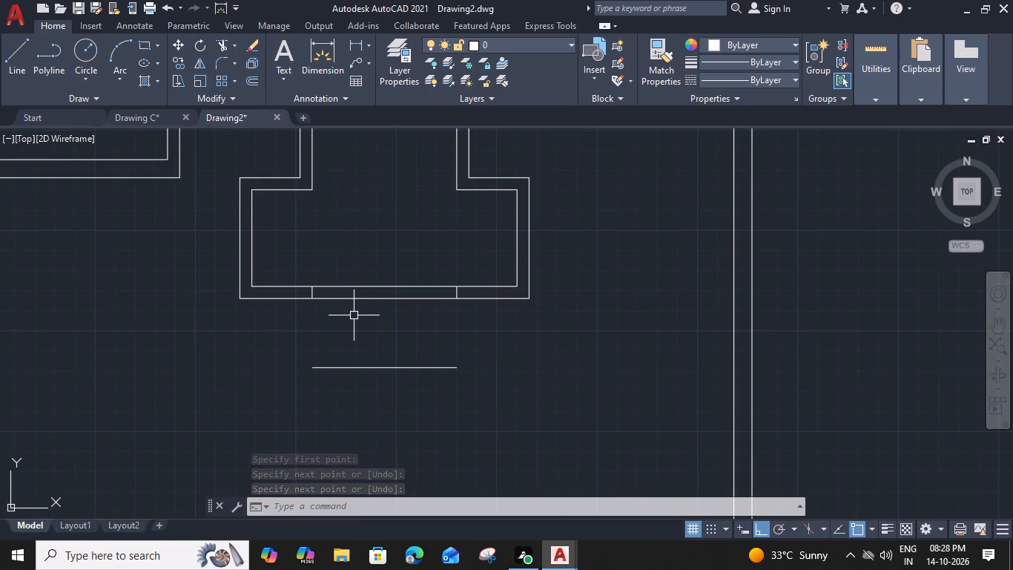
{"action": "type", "text": "TR"}
{"action": "key", "text": "space"}
{"action": "left_click", "coordinate": [403, 266]}
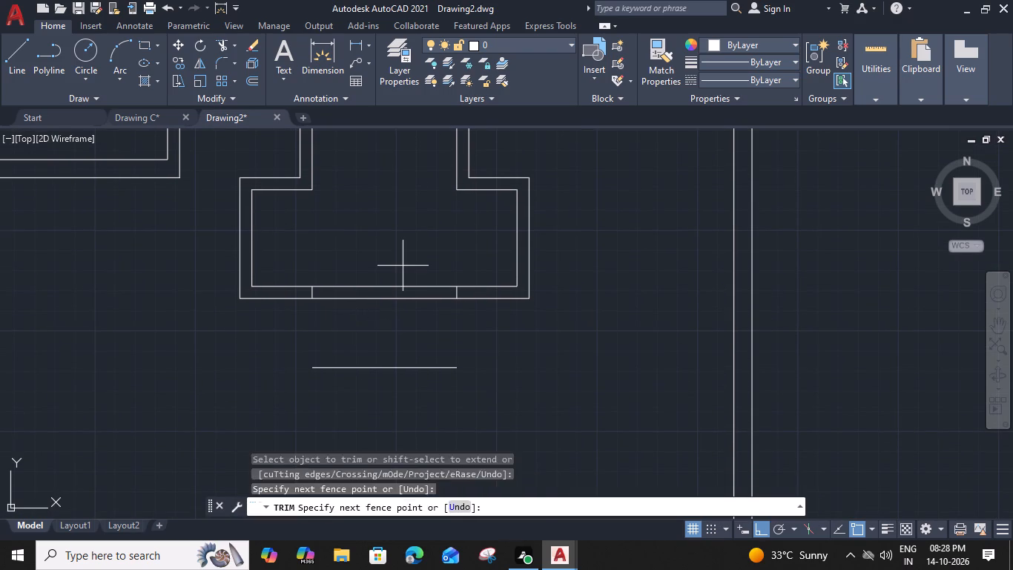
{"action": "left_click", "coordinate": [391, 327]}
{"action": "key", "text": "Escape"}
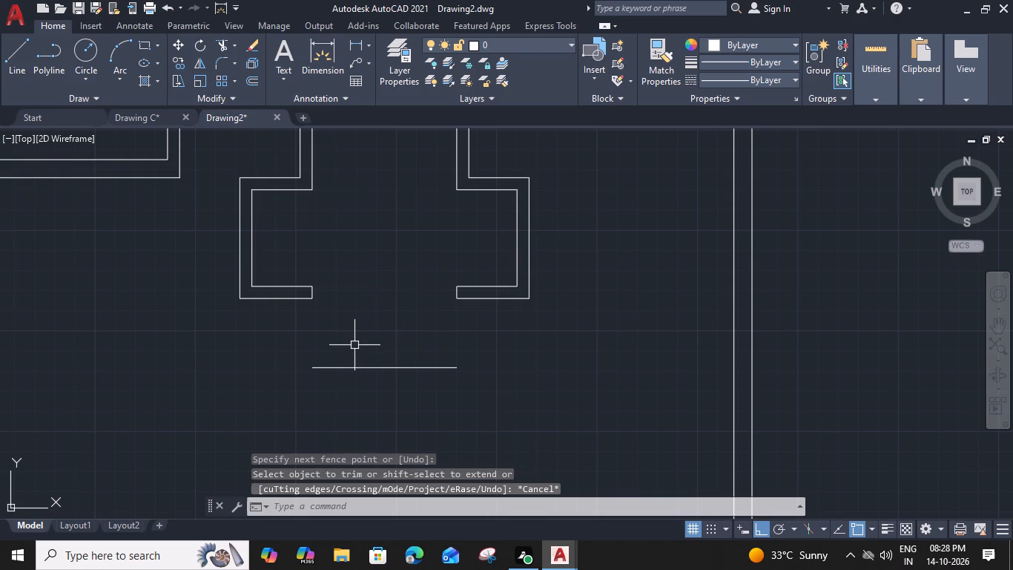
Draw a horizontal line across the doorway between the outer ends of its two jambs.
{"action": "type", "text": "L"}
{"action": "key", "text": "space"}
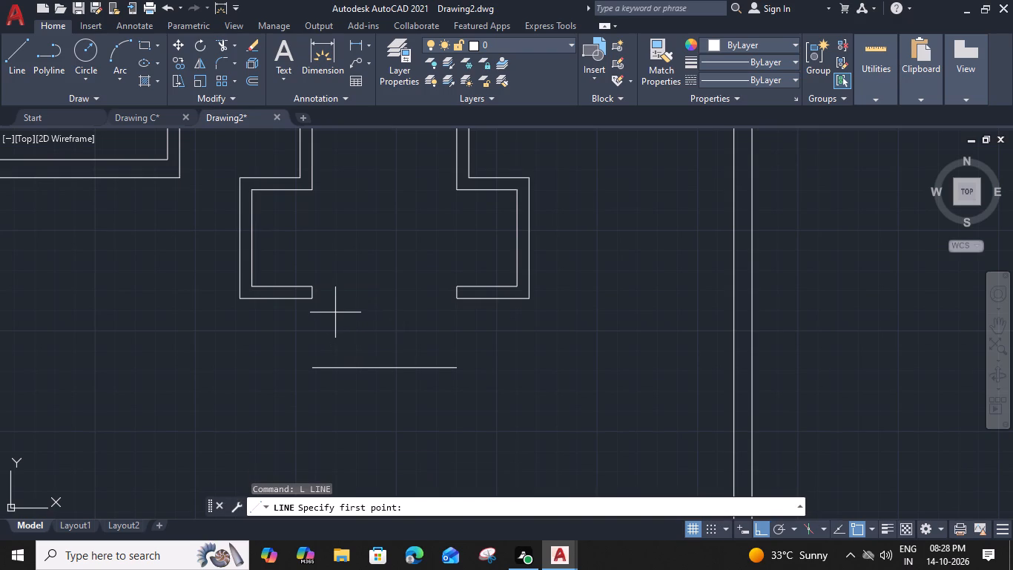
{"action": "left_click", "coordinate": [312, 302]}
{"action": "left_click", "coordinate": [458, 298]}
{"action": "key", "text": "Escape"}
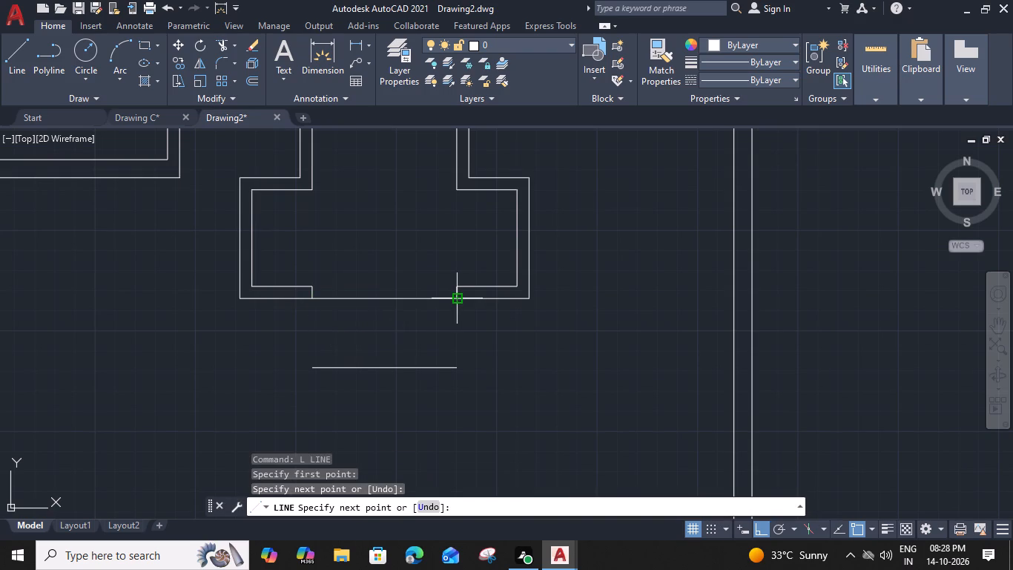
Offset the doorway line downward three times in succession at 11" spacing to lay out the entrance steps.
{"action": "left_click", "coordinate": [422, 298]}
{"action": "type", "text": "O"}
{"action": "key", "text": "space"}
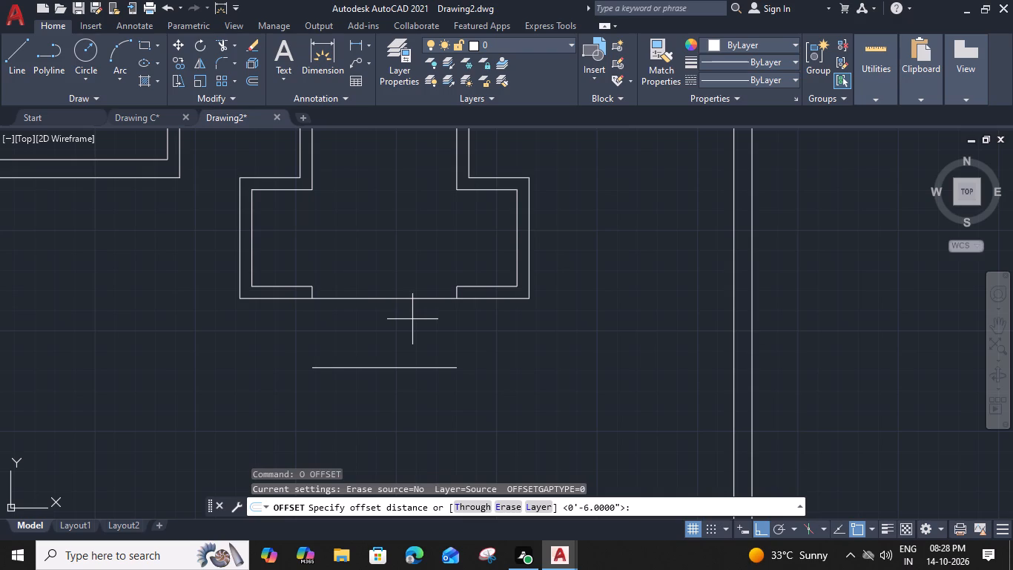
{"action": "type", "text": "11\""}
{"action": "key", "text": "Return"}
{"action": "left_click", "coordinate": [386, 353]}
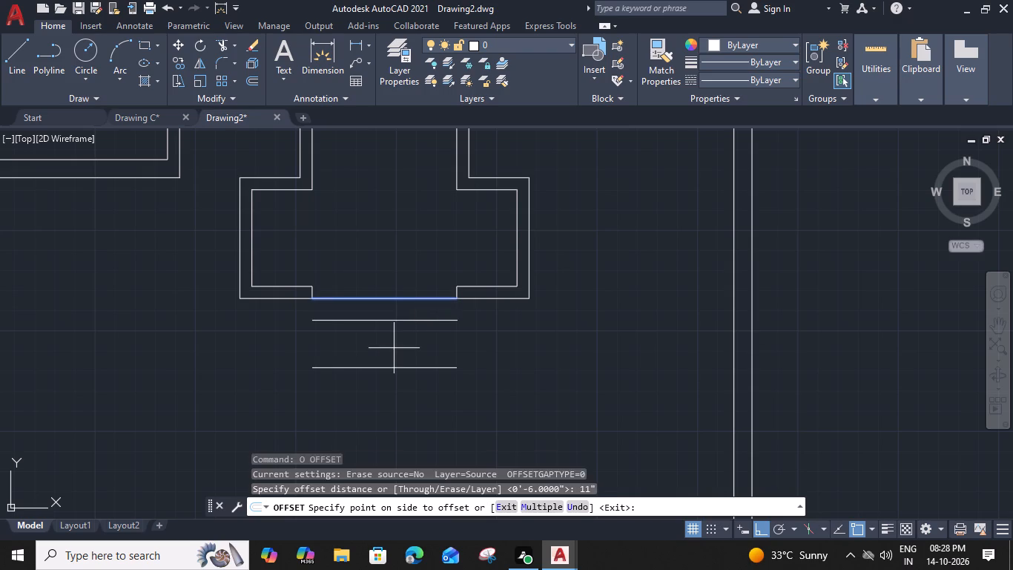
{"action": "left_click", "coordinate": [403, 319]}
{"action": "left_click", "coordinate": [397, 371]}
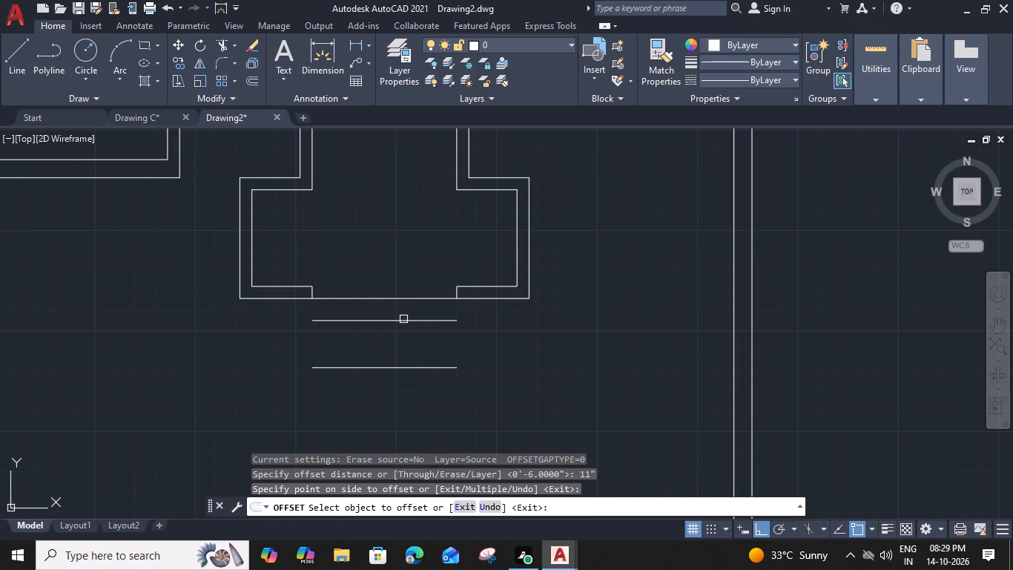
{"action": "left_click", "coordinate": [403, 342]}
{"action": "left_click", "coordinate": [401, 387]}
{"action": "key", "text": "Escape"}
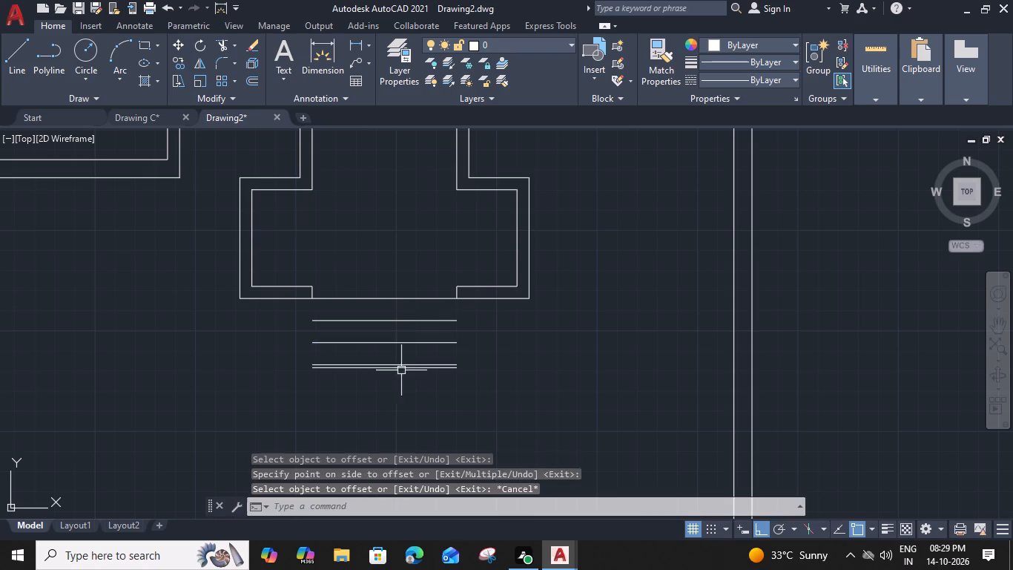
Erase the leftover horizontal line just below the lowest step line.
{"action": "scroll", "coordinate": [401, 370], "scroll_direction": "up", "scroll_amount": 1}
{"action": "left_click", "coordinate": [401, 370]}
{"action": "left_click", "coordinate": [361, 365]}
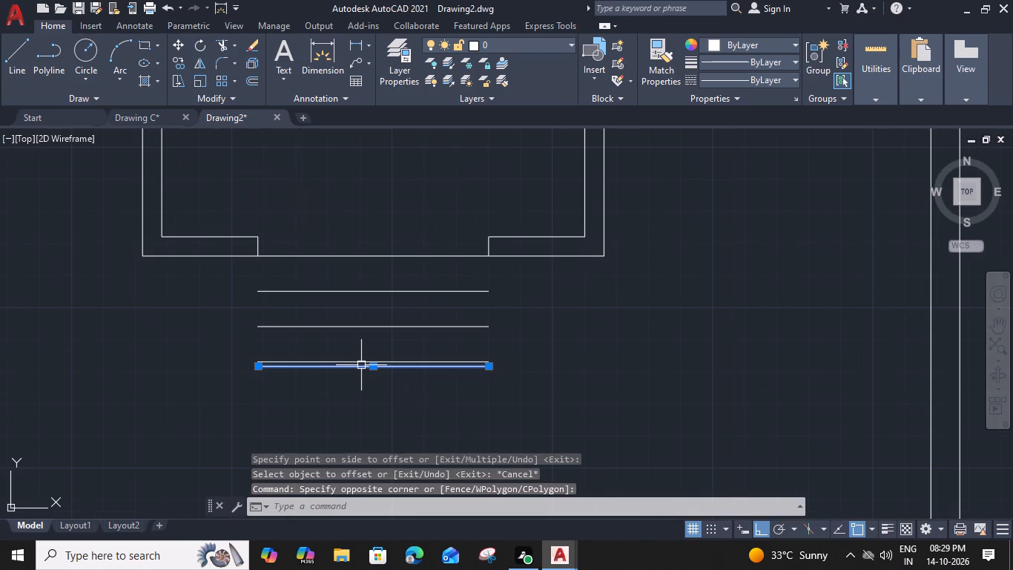
{"action": "key", "text": "Delete"}
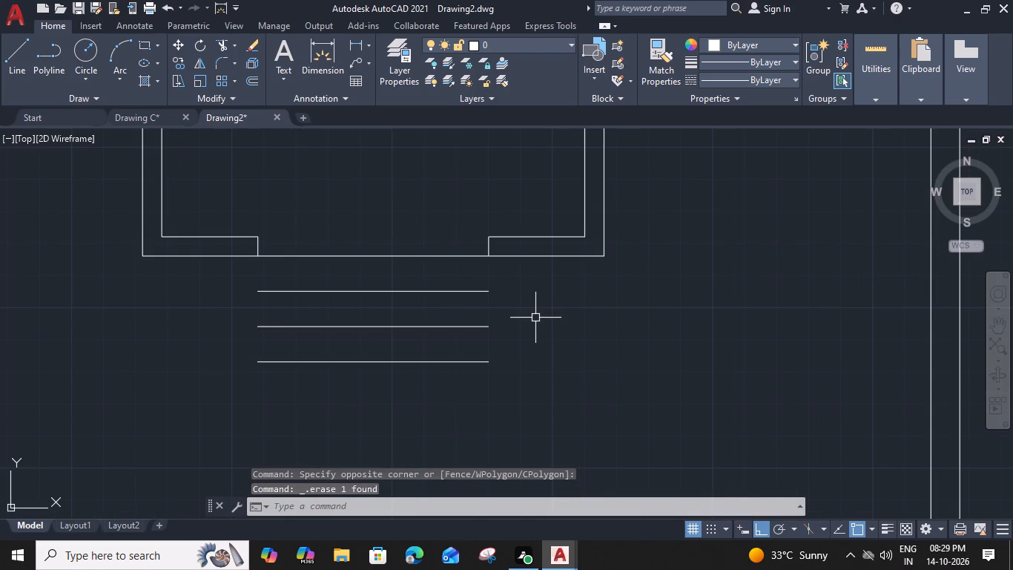
Offset the doorway line and each of the three step lines 1" downward to form double lines.
{"action": "left_click", "coordinate": [408, 261]}
{"action": "left_click", "coordinate": [378, 237]}
{"action": "type", "text": "O"}
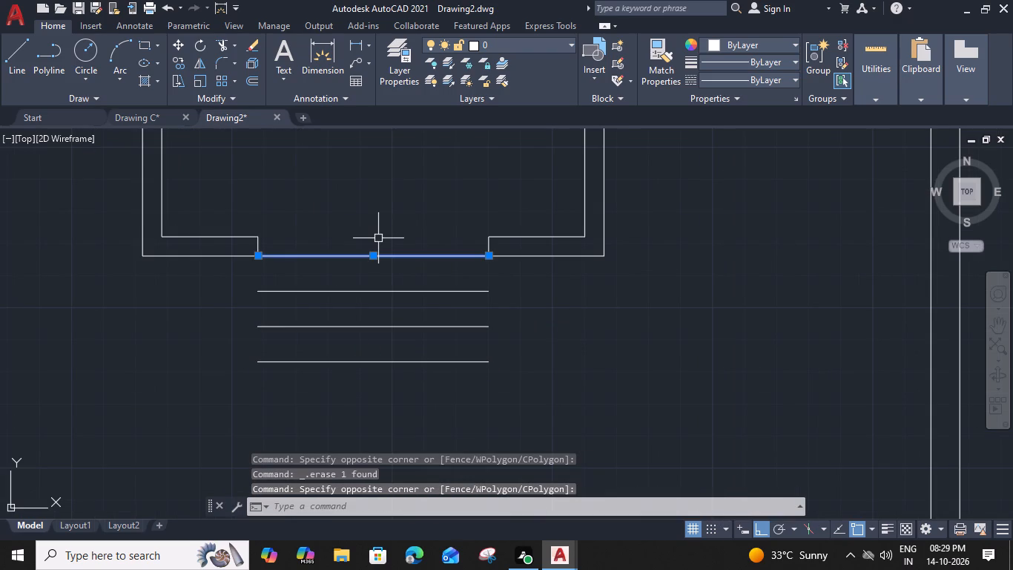
{"action": "key", "text": "space"}
{"action": "type", "text": "1\""}
{"action": "key", "text": "Return"}
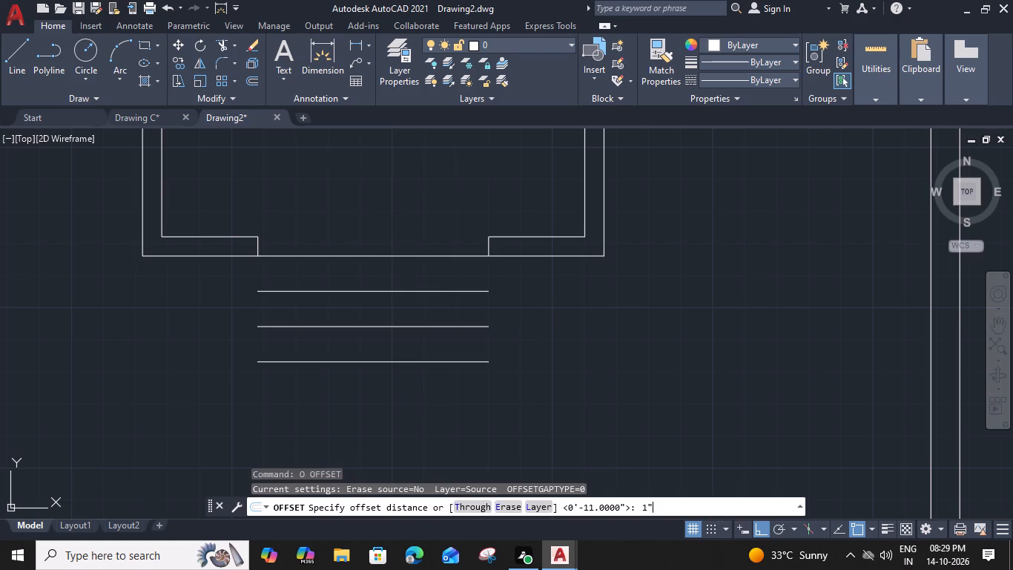
{"action": "left_click", "coordinate": [381, 341]}
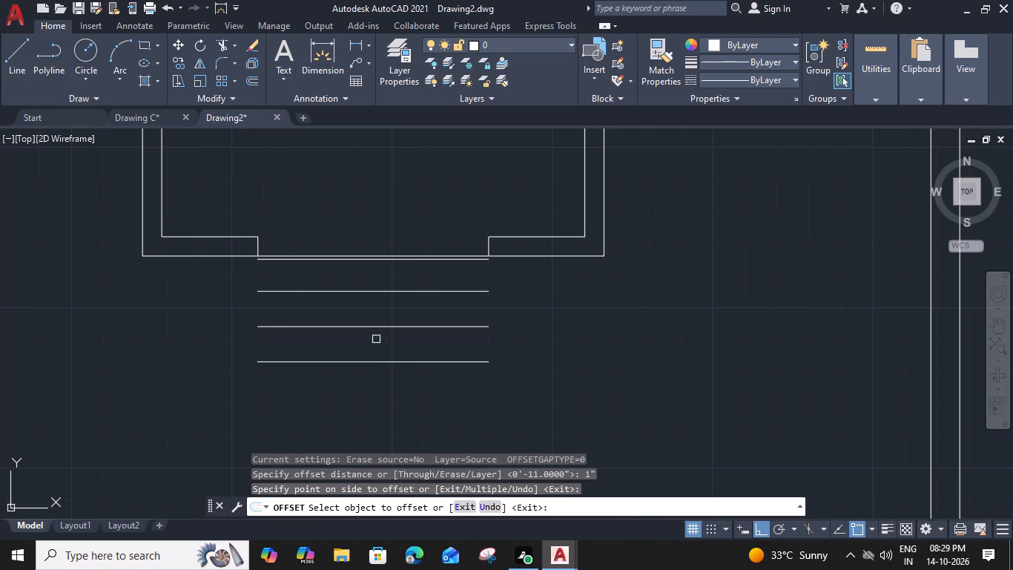
{"action": "left_click", "coordinate": [397, 289]}
{"action": "left_click", "coordinate": [396, 349]}
{"action": "left_click", "coordinate": [401, 329]}
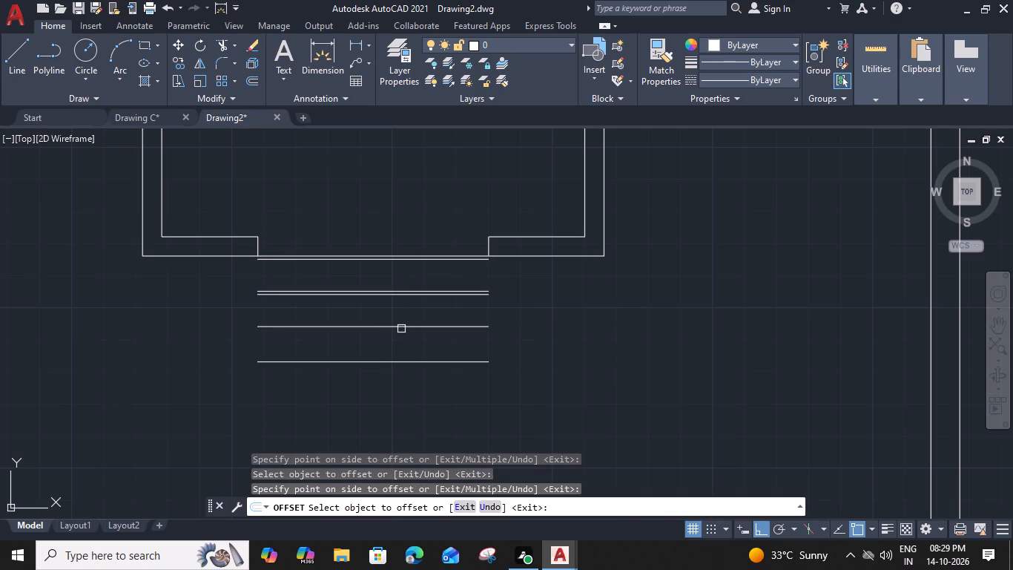
{"action": "left_click", "coordinate": [400, 360]}
{"action": "left_click", "coordinate": [399, 366]}
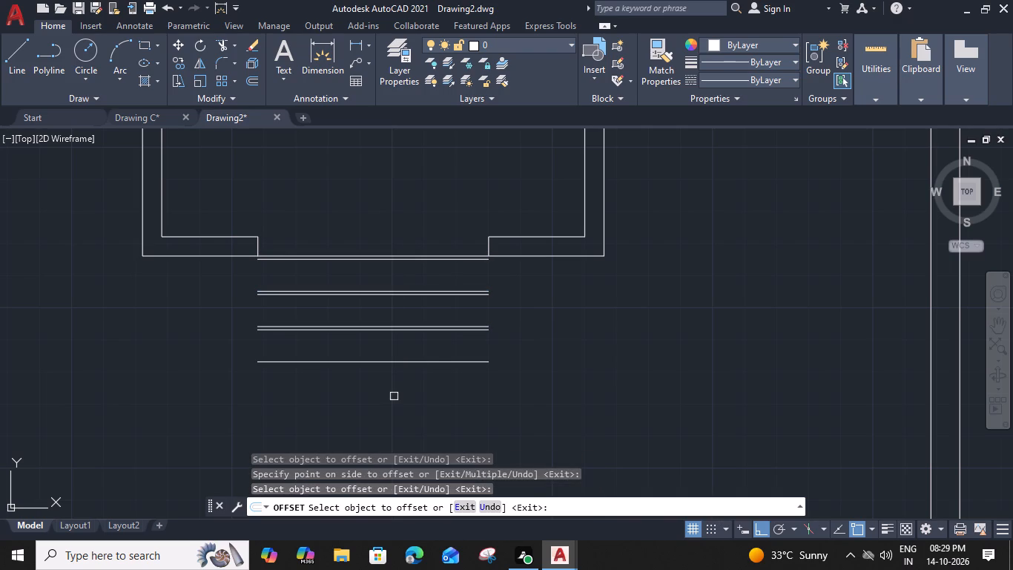
{"action": "left_click", "coordinate": [402, 360]}
{"action": "left_click", "coordinate": [397, 404]}
{"action": "key", "text": "Escape"}
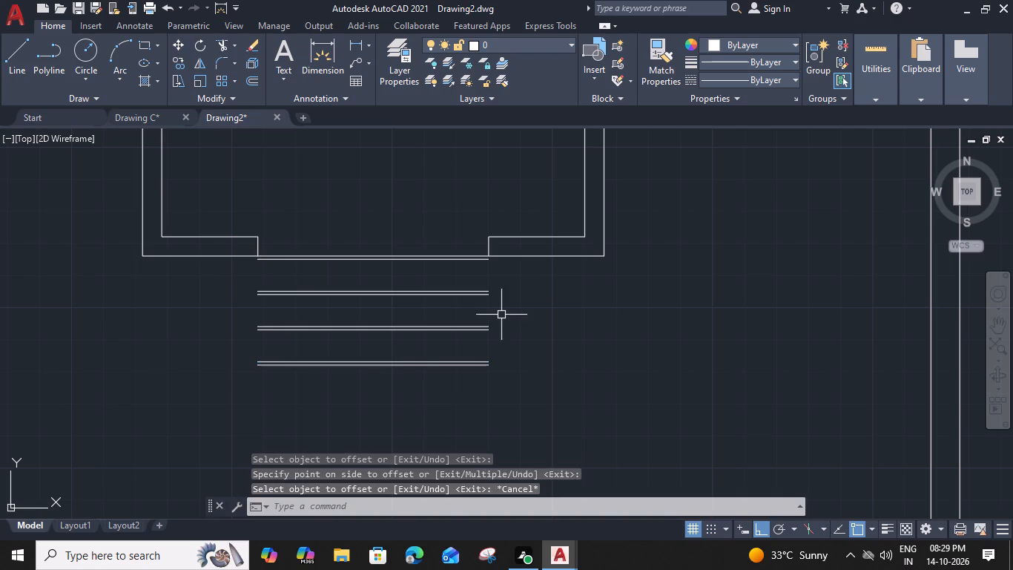
Draw vertical lines down from the entrance's two outer bottom corners past the lowest step, the right one about 3'-3.5" long.
{"action": "type", "text": "L"}
{"action": "key", "text": "space"}
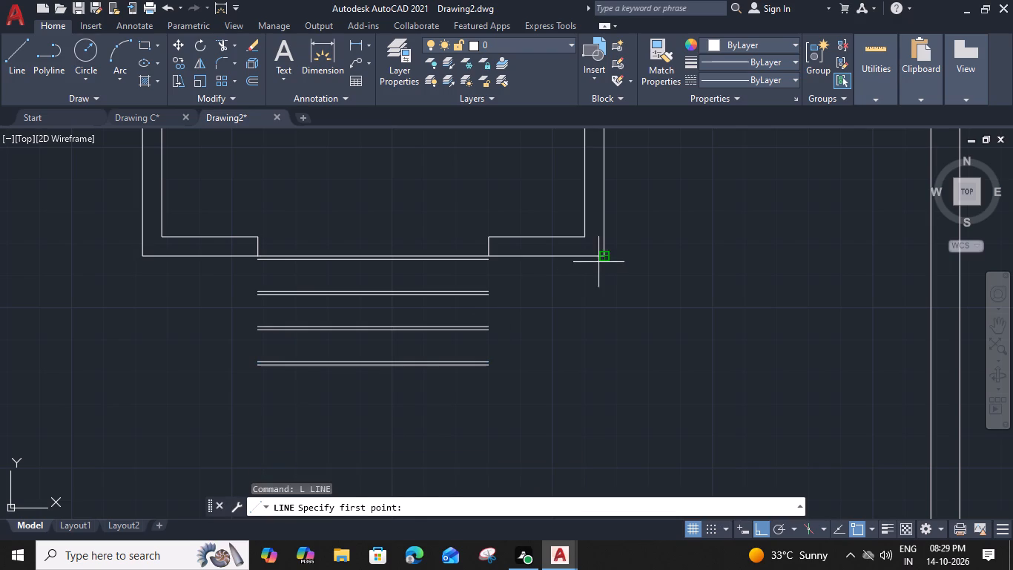
{"action": "left_click", "coordinate": [604, 253]}
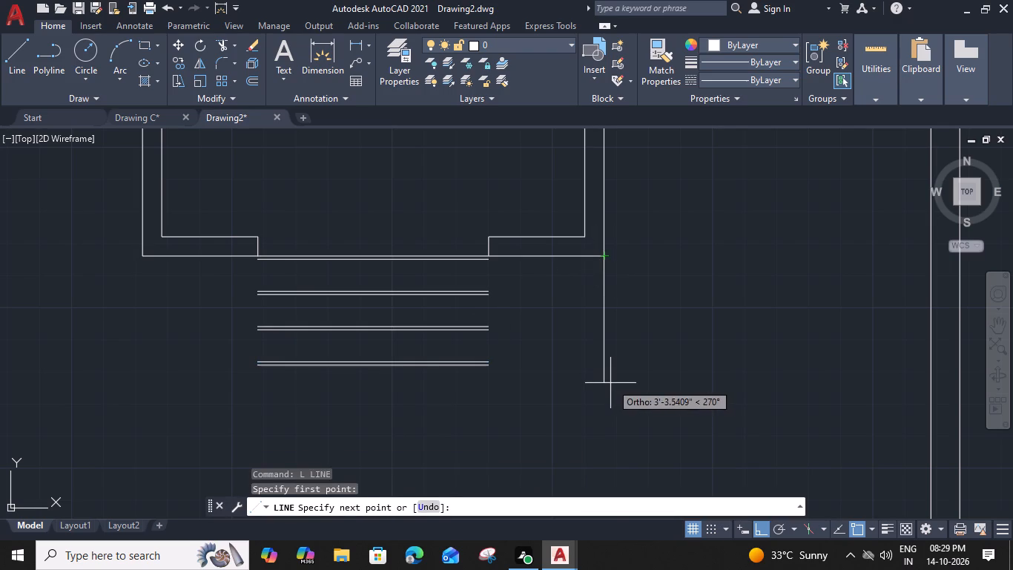
{"action": "left_click", "coordinate": [610, 383]}
{"action": "key", "text": "Escape"}
{"action": "key", "text": "space"}
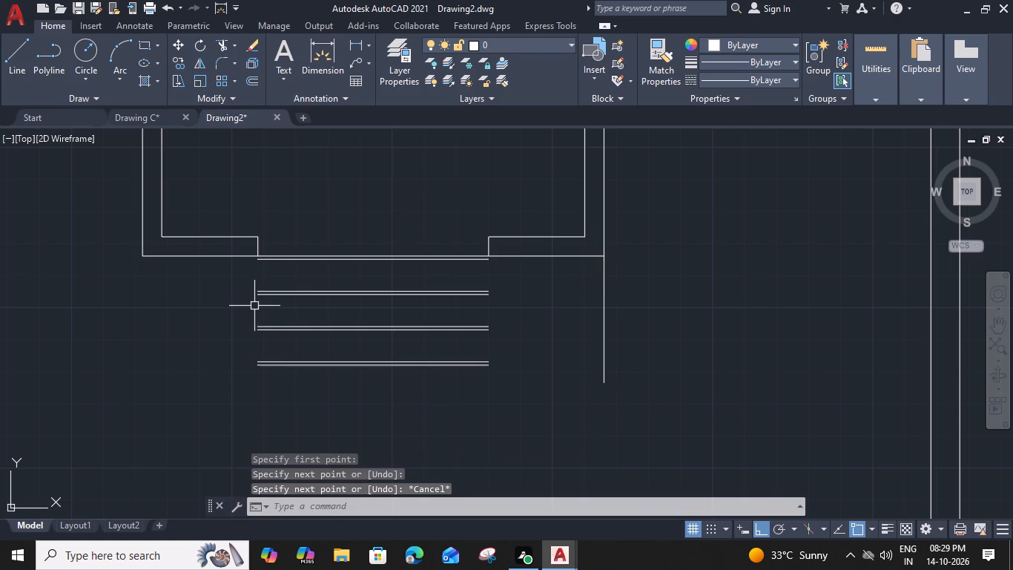
{"action": "left_click", "coordinate": [142, 258]}
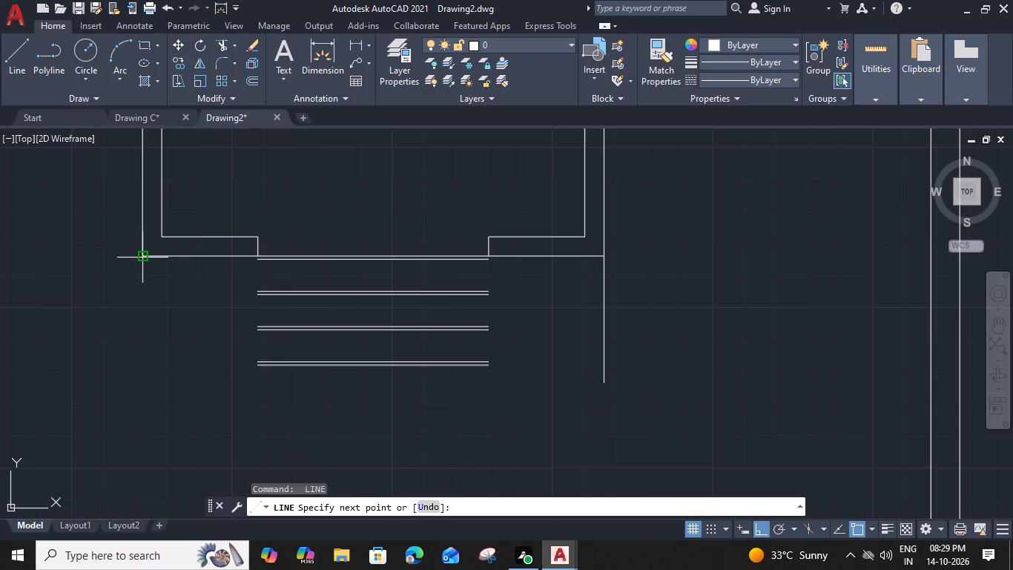
{"action": "left_click", "coordinate": [141, 393]}
{"action": "key", "text": "Escape"}
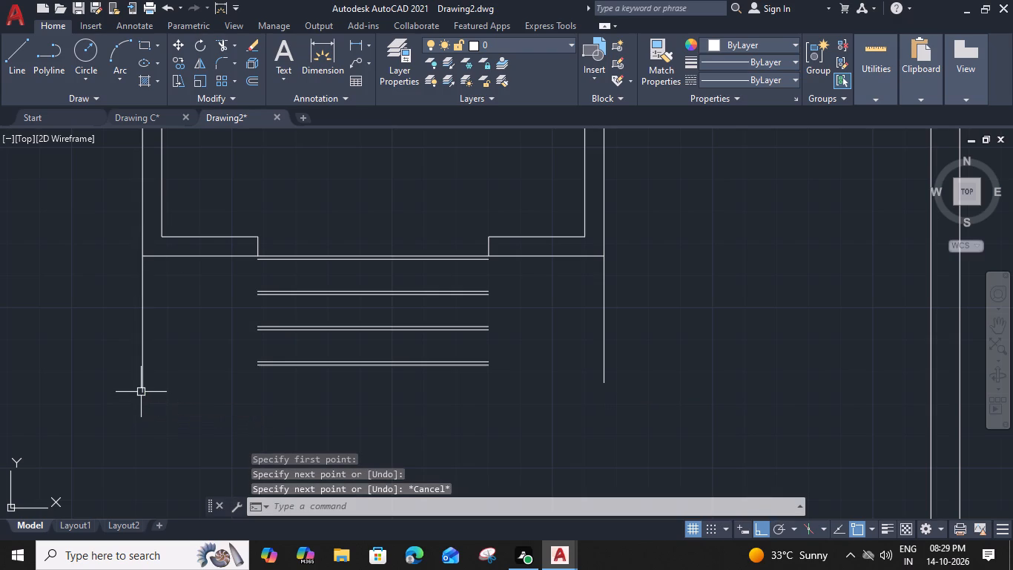
Offset both vertical side lines of the steps 3" inward.
{"action": "left_click", "coordinate": [144, 336]}
{"action": "type", "text": "O 3\""}
{"action": "key", "text": "Return"}
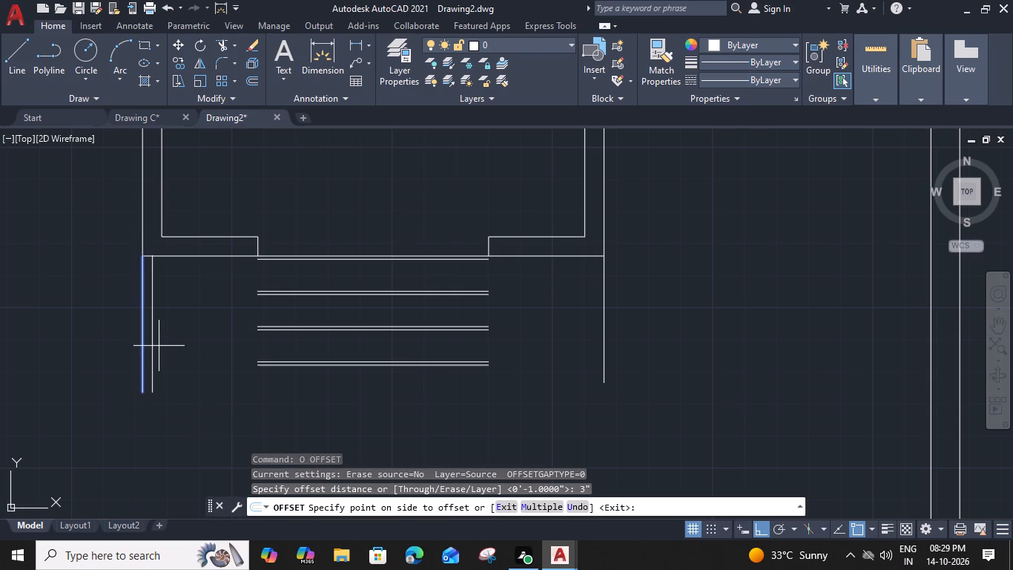
{"action": "left_click", "coordinate": [212, 357]}
{"action": "left_click", "coordinate": [605, 279]}
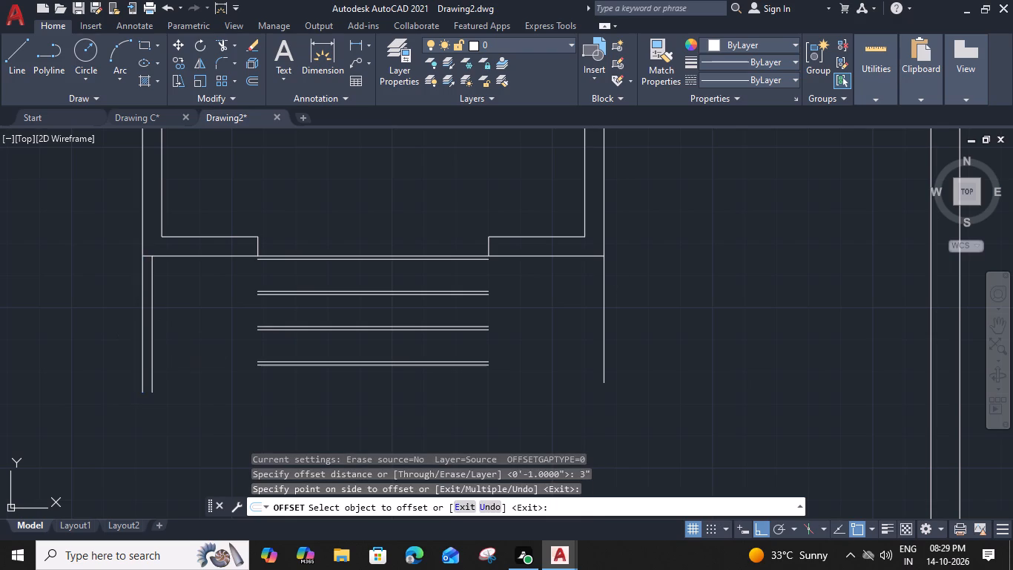
{"action": "left_click", "coordinate": [524, 305]}
{"action": "key", "text": "Escape"}
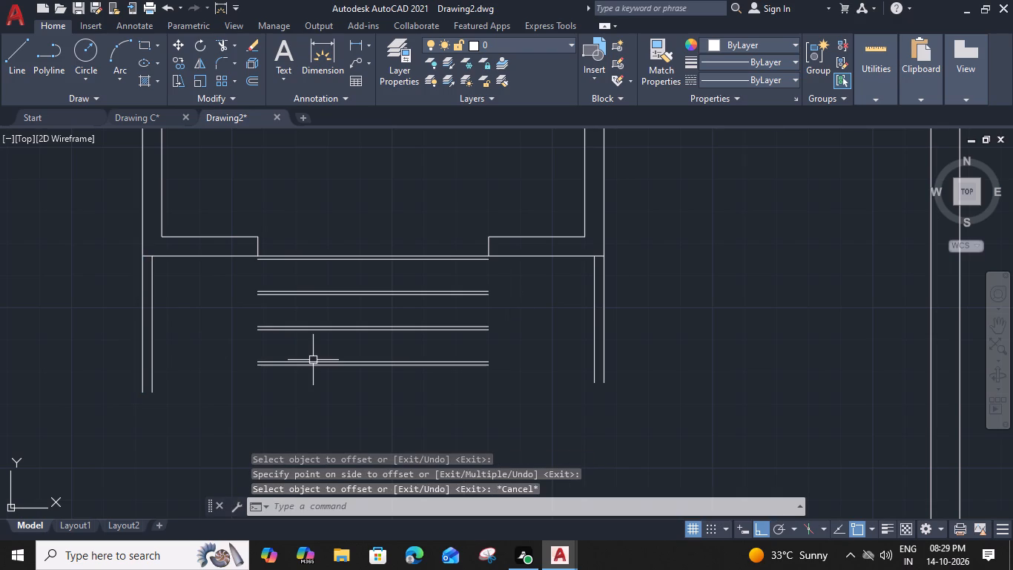
Extend all the step lines below the doorway line to the inner side lines at both ends.
{"action": "type", "text": "EX"}
{"action": "key", "text": "space"}
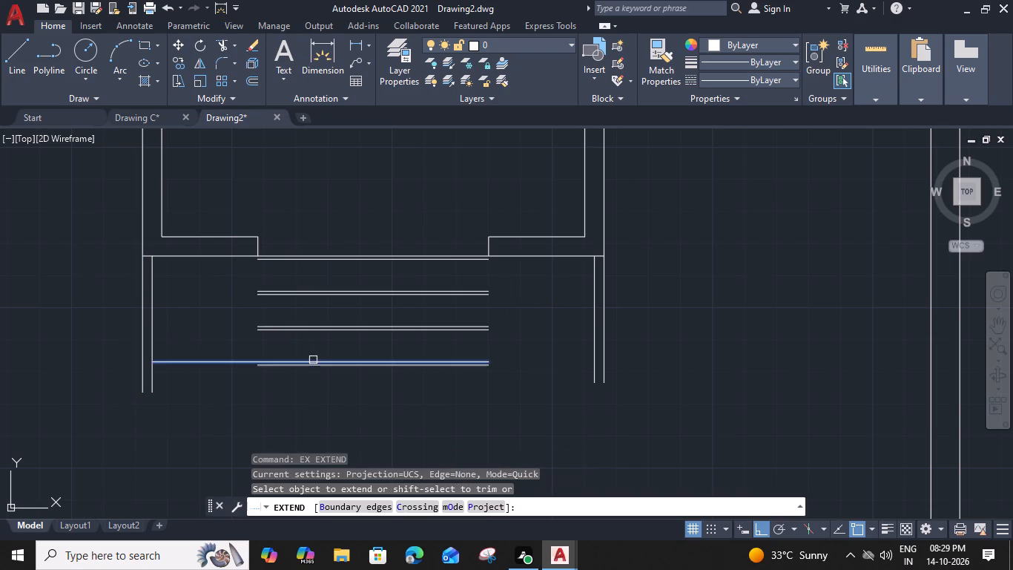
{"action": "left_click", "coordinate": [288, 387]}
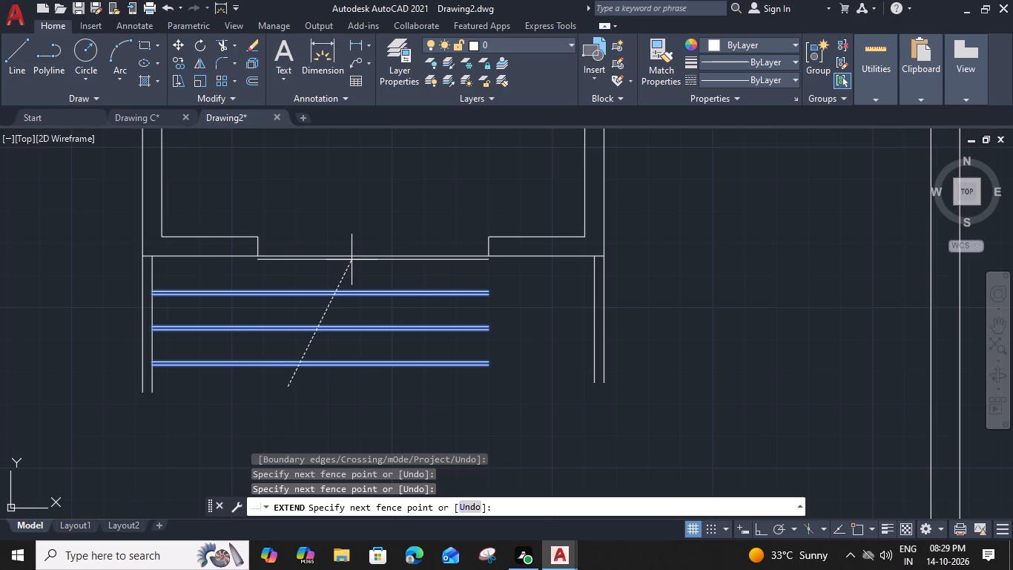
{"action": "scroll", "coordinate": [352, 260], "scroll_direction": "up", "scroll_amount": 1}
{"action": "left_click", "coordinate": [352, 256]}
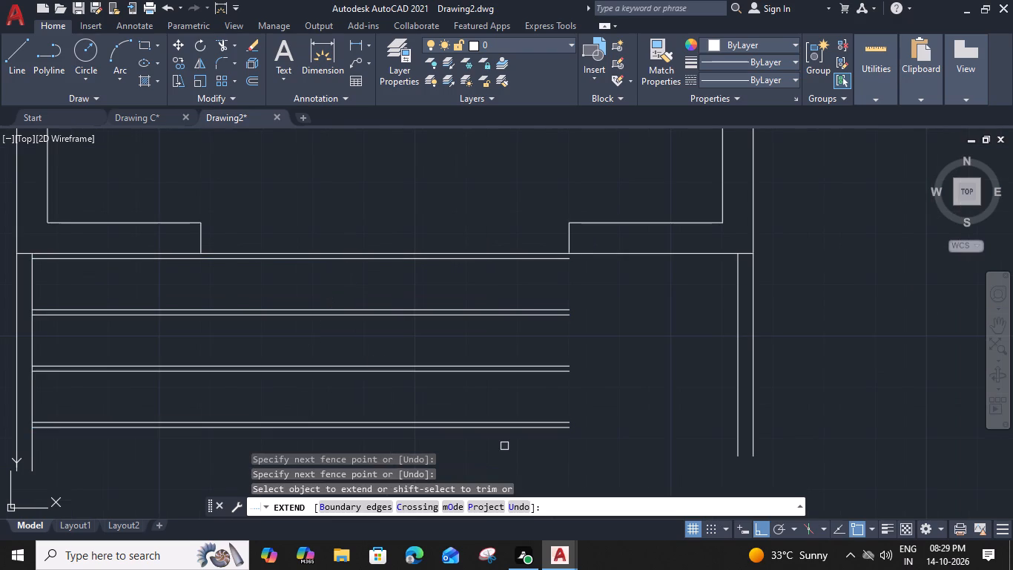
{"action": "left_click", "coordinate": [505, 455]}
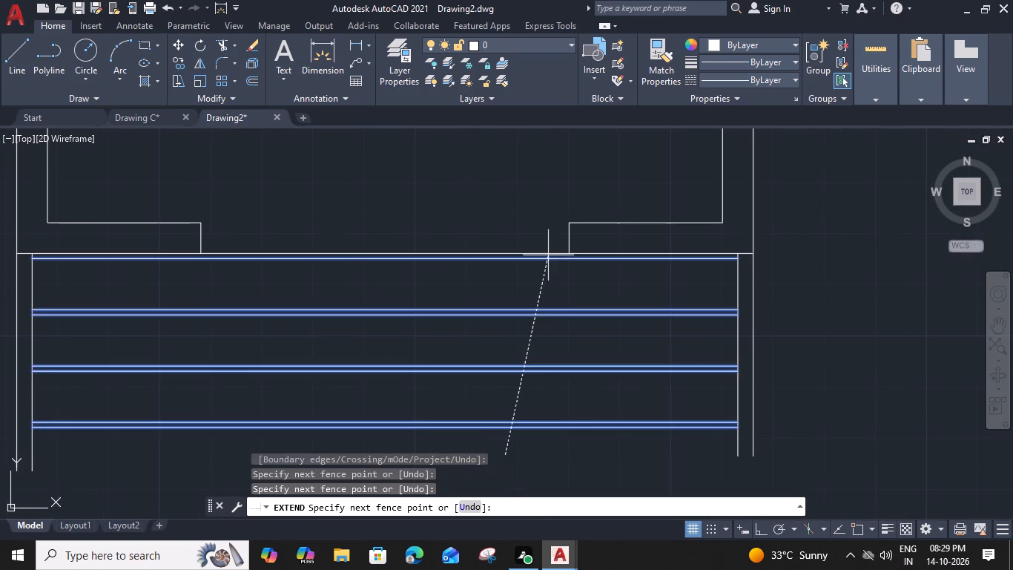
{"action": "left_click", "coordinate": [548, 255]}
{"action": "key", "text": "Escape"}
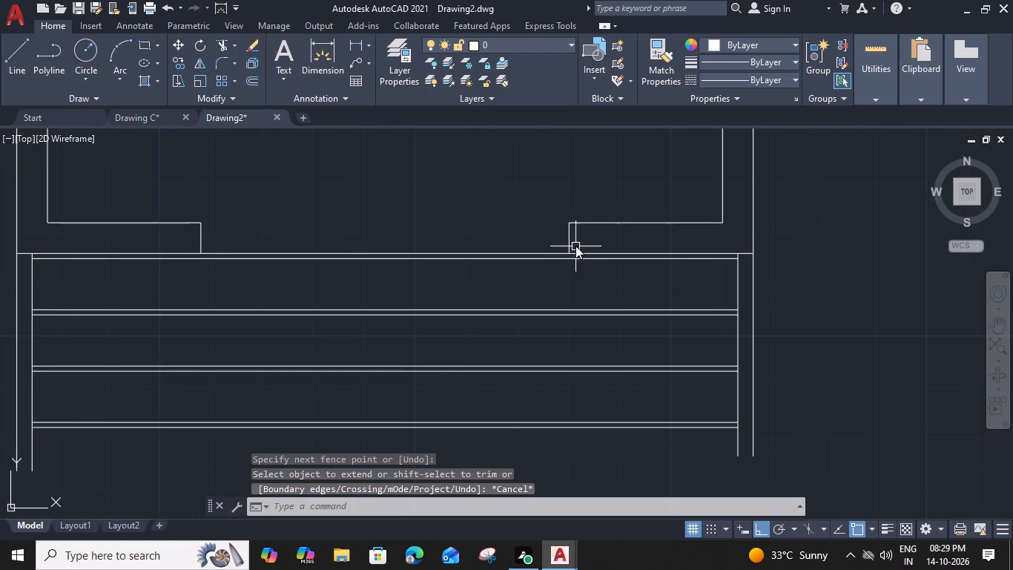
Load the ACAD_ISO02W100 ISO dash linetype into the drawing.
{"action": "left_click", "coordinate": [795, 73]}
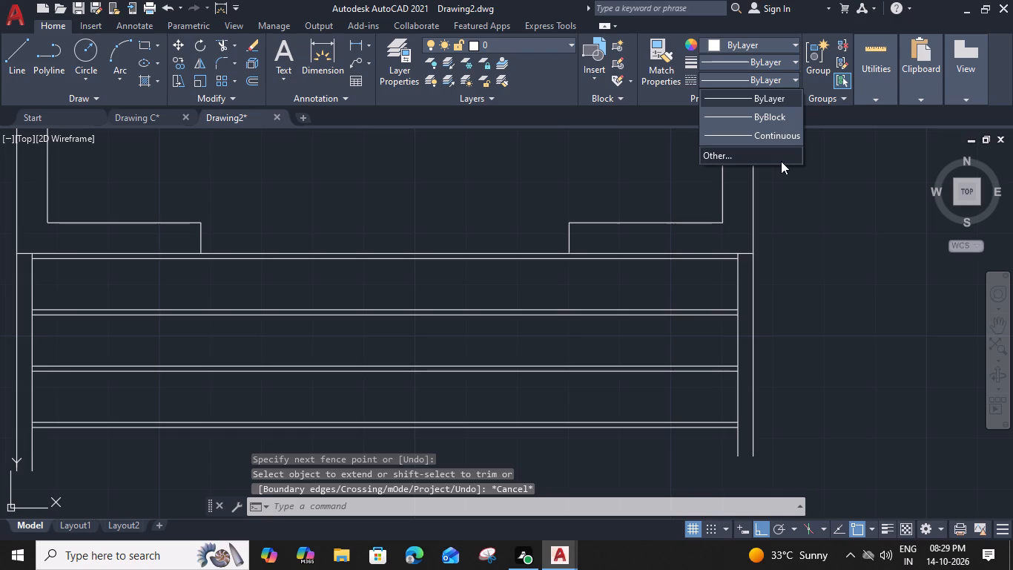
{"action": "left_click", "coordinate": [781, 161]}
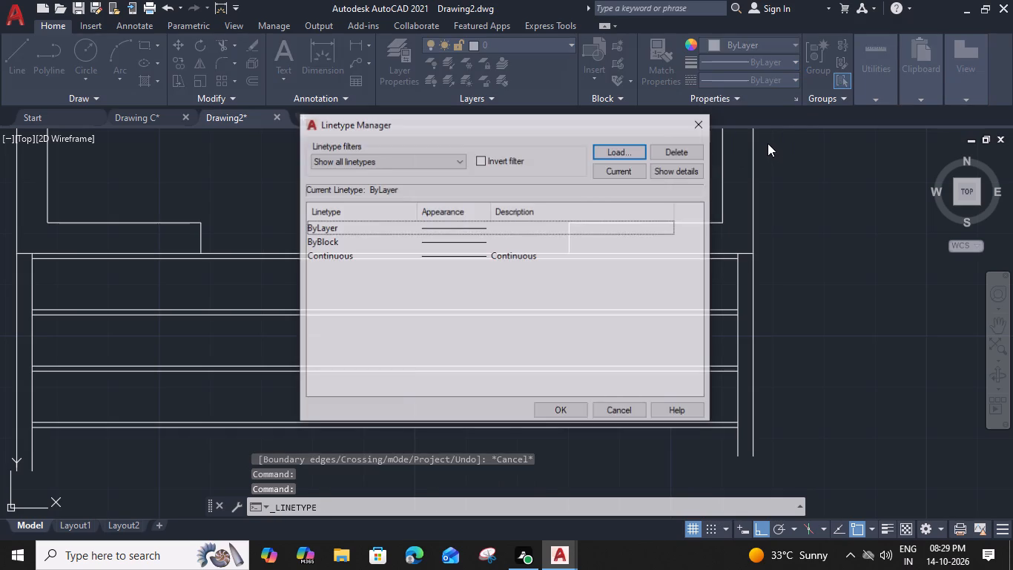
{"action": "left_click", "coordinate": [657, 144]}
{"action": "left_click", "coordinate": [626, 149]}
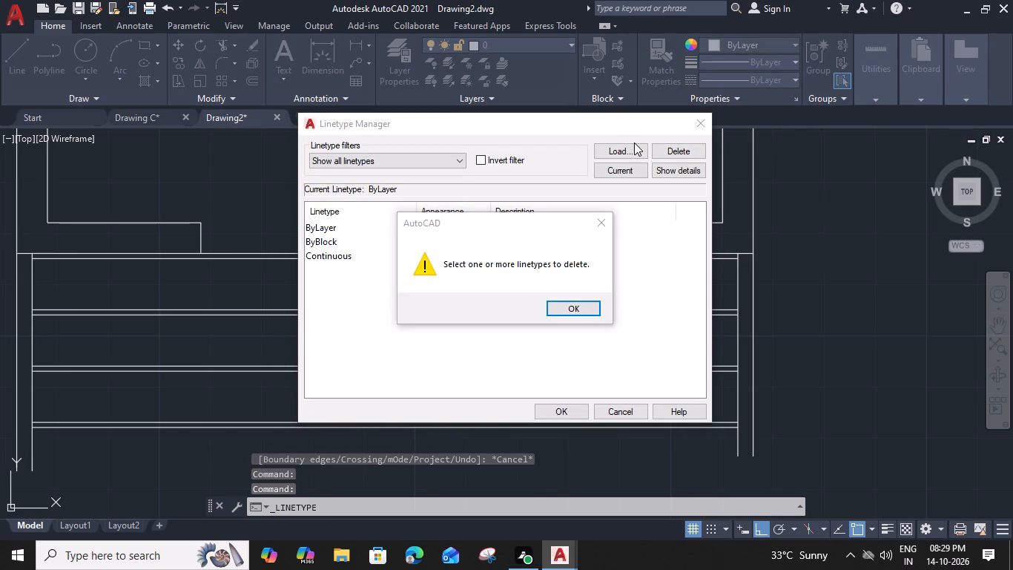
{"action": "left_click", "coordinate": [598, 218]}
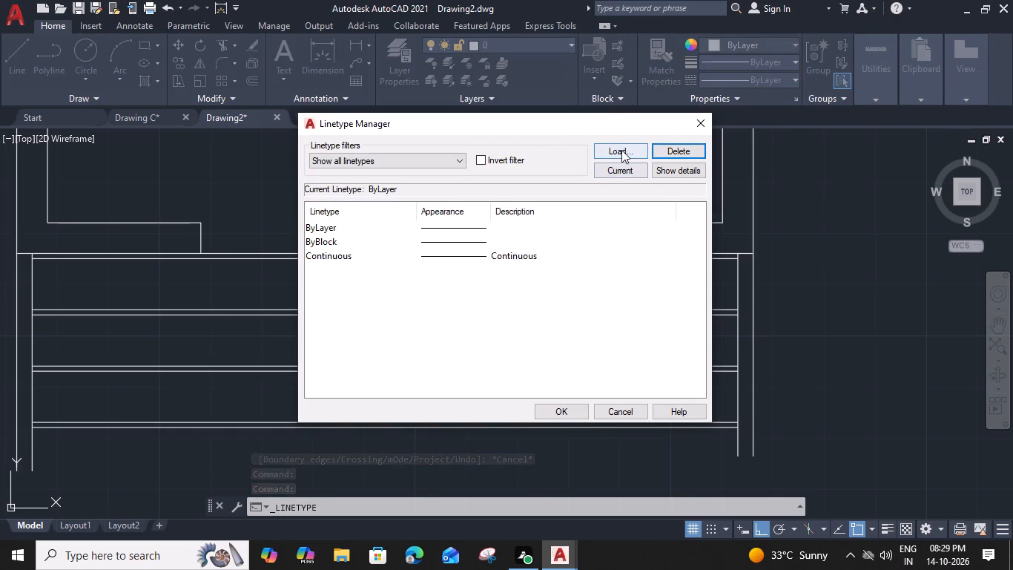
{"action": "left_click", "coordinate": [621, 150]}
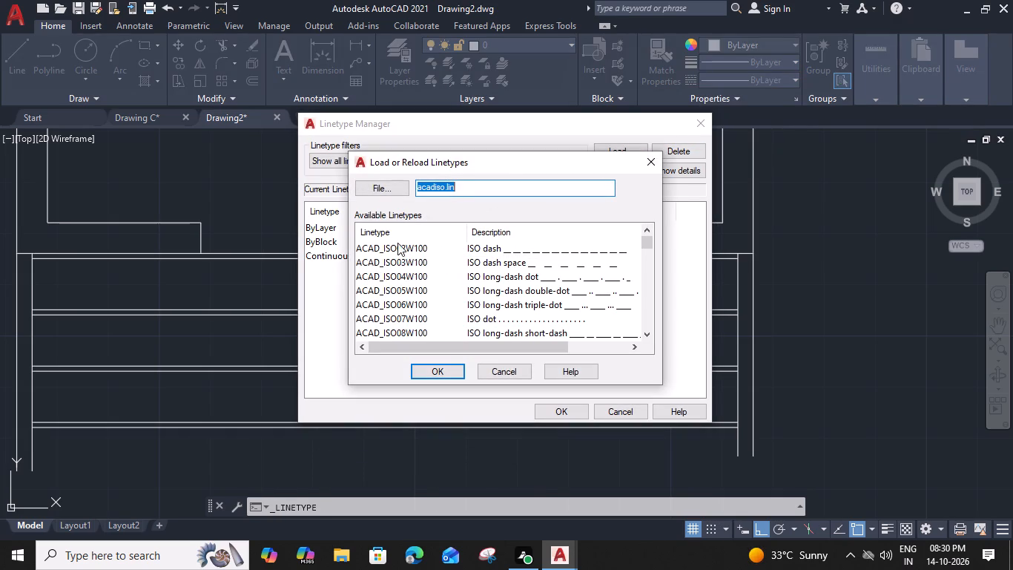
{"action": "left_click", "coordinate": [397, 243]}
{"action": "left_click", "coordinate": [443, 367]}
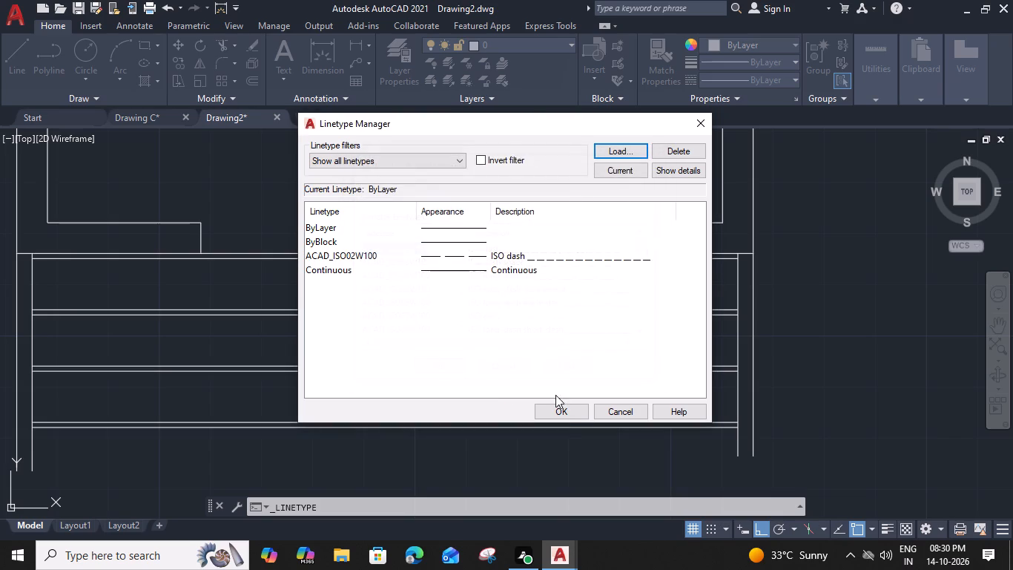
{"action": "left_click", "coordinate": [564, 418]}
{"action": "left_click", "coordinate": [561, 410]}
{"action": "left_click", "coordinate": [535, 347]}
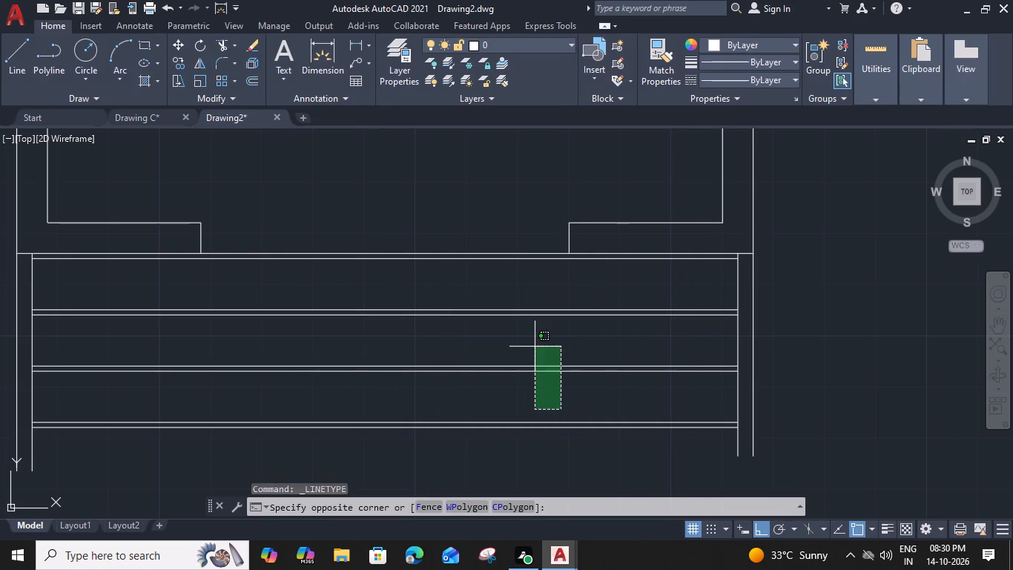
{"action": "scroll", "coordinate": [540, 374], "scroll_direction": "up", "scroll_amount": 1}
{"action": "key", "text": "Escape"}
Apply the ACAD_ISO02W100 dashed linetype to the lower line of each of the four double lines of the entrance steps.
{"action": "middle_click_drag", "start_coordinate": [557, 407], "coordinate": [538, 303]}
{"action": "left_click", "coordinate": [596, 357]}
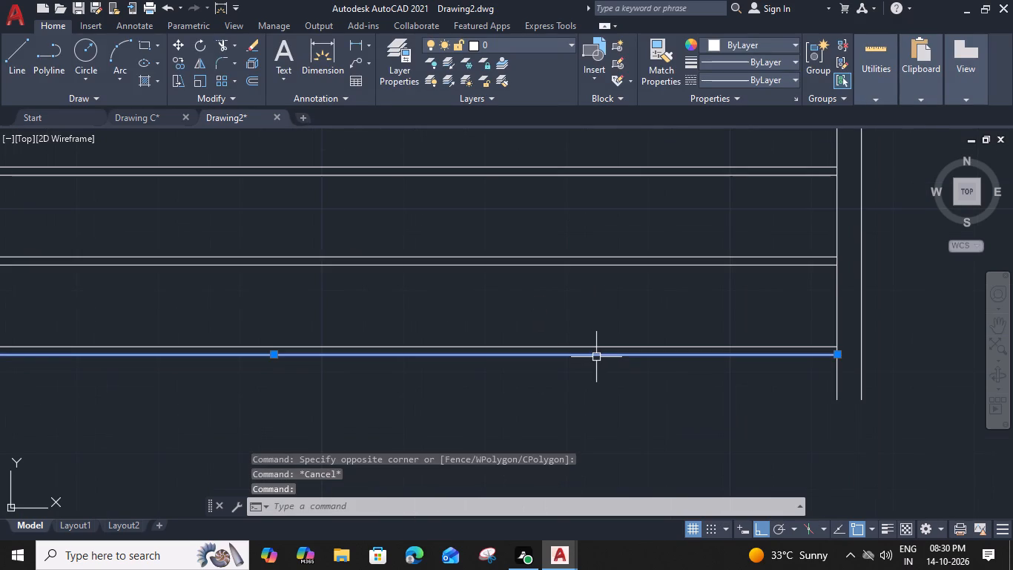
{"action": "left_click", "coordinate": [599, 264], "text": "shift"}
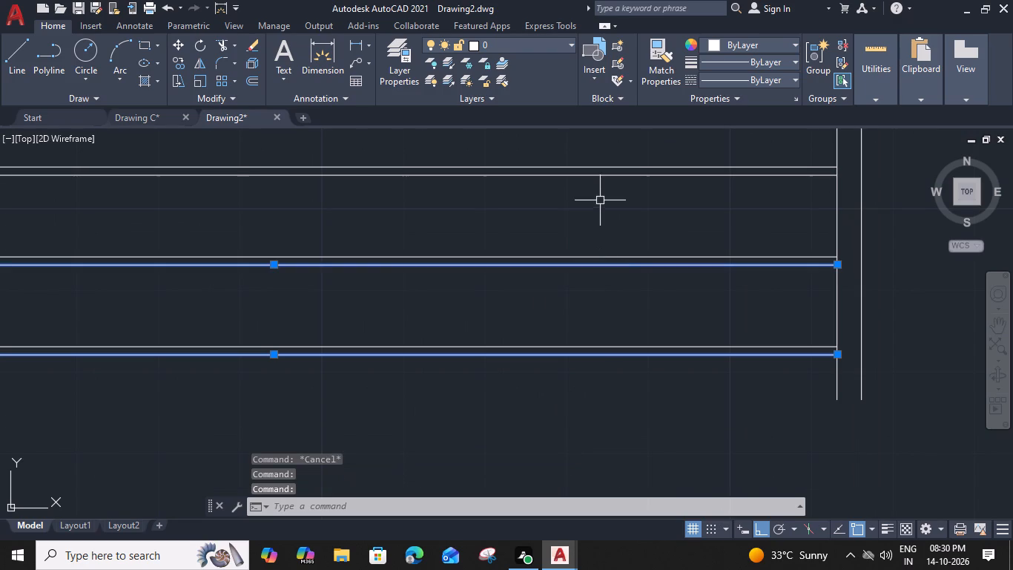
{"action": "left_click", "coordinate": [609, 178], "text": "shift"}
{"action": "middle_click_drag", "start_coordinate": [610, 204], "coordinate": [615, 295]}
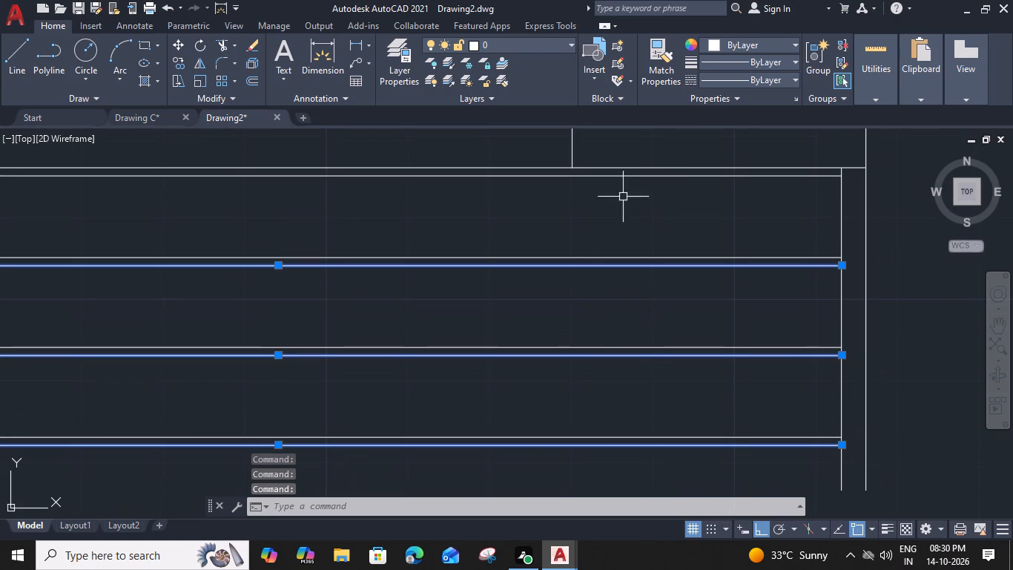
{"action": "left_click", "coordinate": [646, 176], "text": "shift"}
{"action": "left_click", "coordinate": [777, 79]}
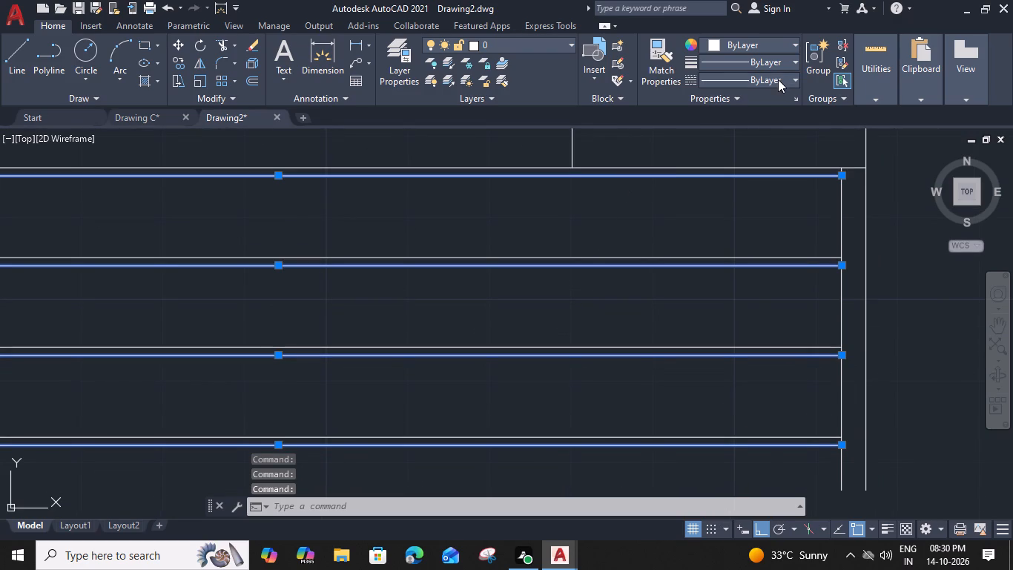
{"action": "left_click", "coordinate": [786, 138]}
{"action": "key", "text": "Escape"}
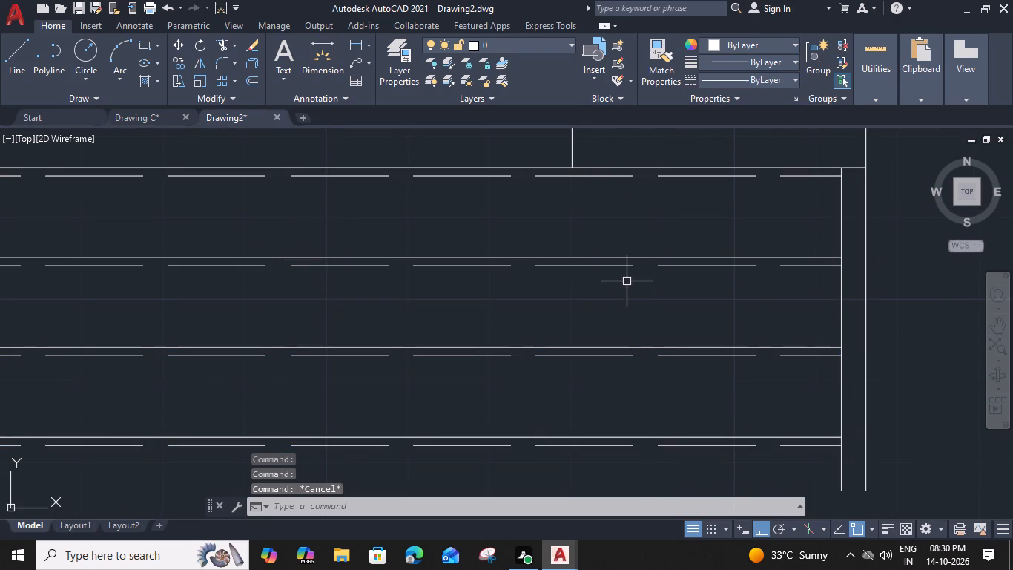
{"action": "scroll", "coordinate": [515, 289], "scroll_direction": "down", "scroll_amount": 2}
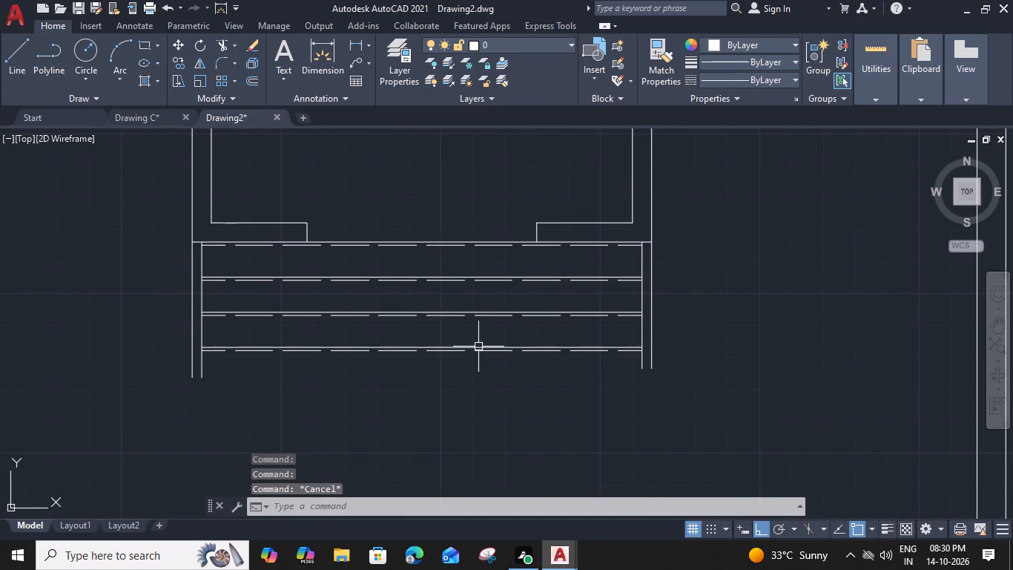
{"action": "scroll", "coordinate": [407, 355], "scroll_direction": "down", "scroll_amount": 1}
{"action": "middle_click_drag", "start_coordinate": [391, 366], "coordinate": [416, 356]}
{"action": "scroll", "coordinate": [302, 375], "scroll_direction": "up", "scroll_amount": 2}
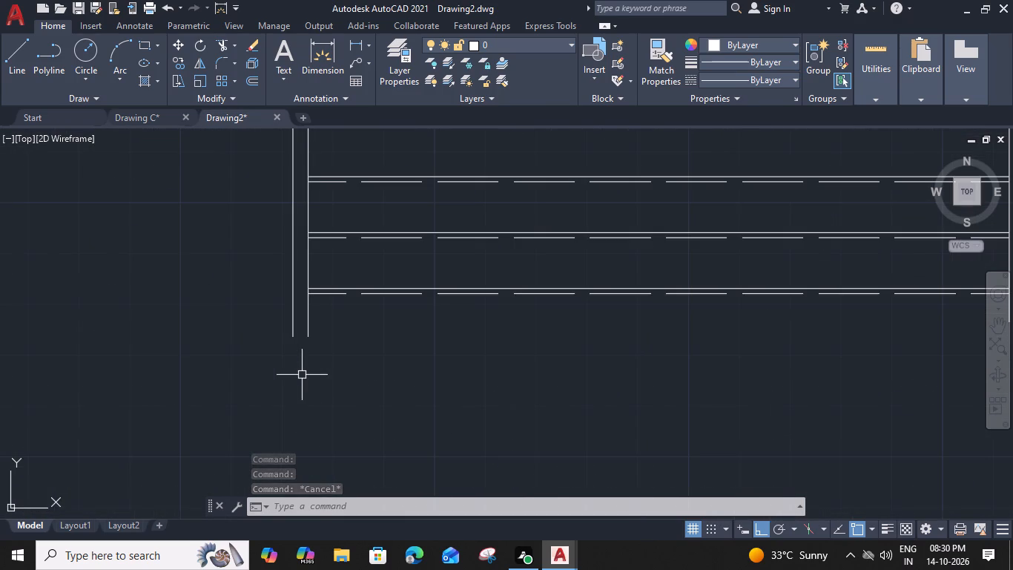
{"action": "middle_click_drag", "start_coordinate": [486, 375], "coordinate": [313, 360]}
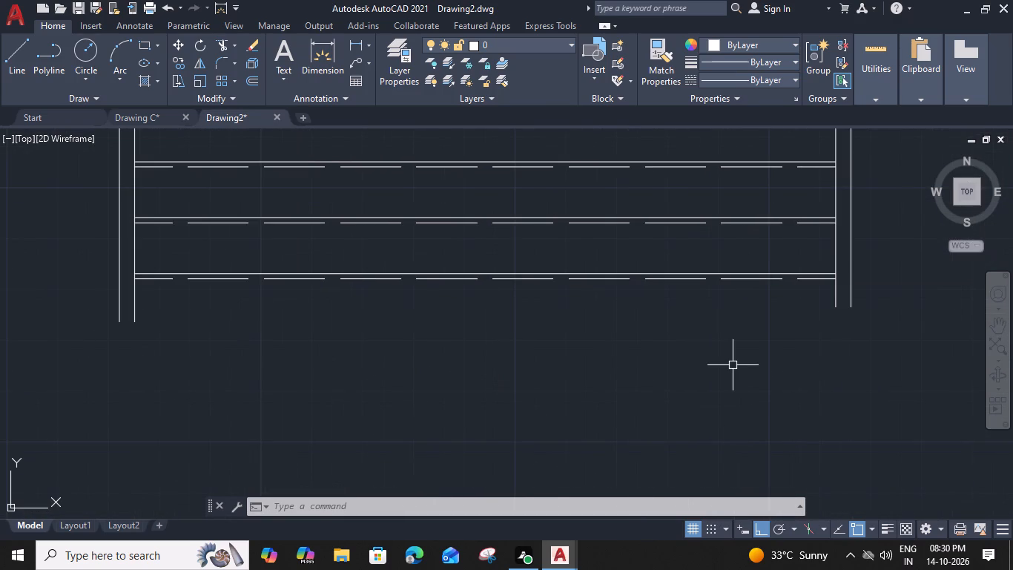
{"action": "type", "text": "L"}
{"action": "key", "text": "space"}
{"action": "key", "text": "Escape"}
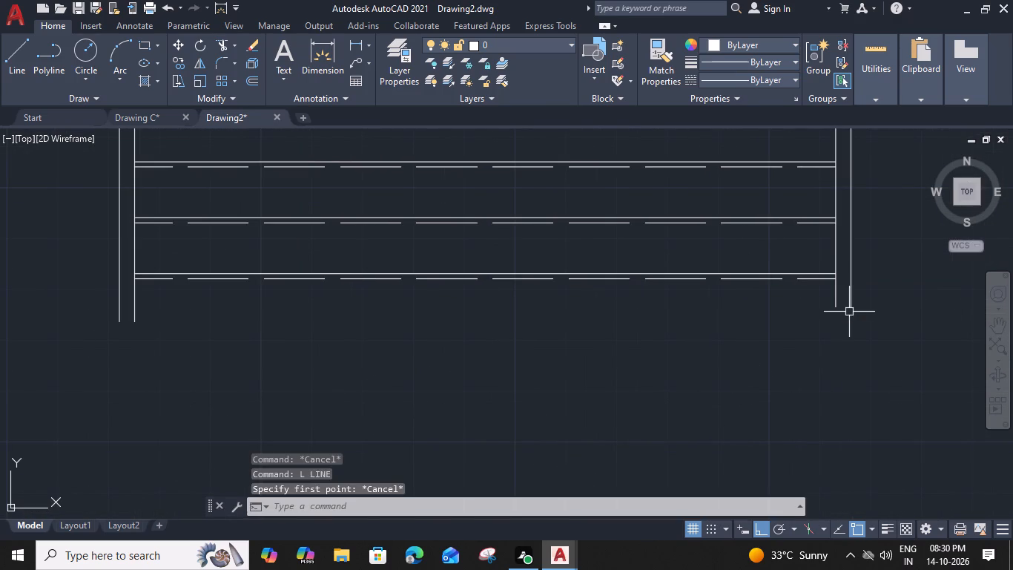
Draw a circle centred between the two lines at the lower end of the steps' right side wall, roughly as wide as the wall.
{"action": "scroll", "coordinate": [849, 312], "scroll_direction": "up", "scroll_amount": 3}
{"action": "middle_click_drag", "start_coordinate": [826, 286], "coordinate": [818, 295]}
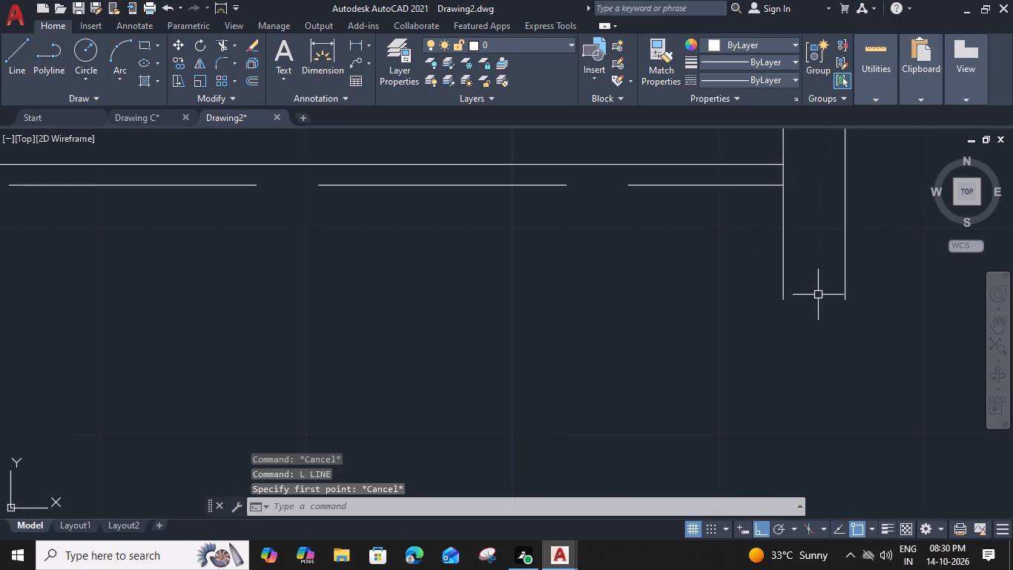
{"action": "type", "text": "C"}
{"action": "key", "text": "space"}
{"action": "left_click", "coordinate": [817, 295]}
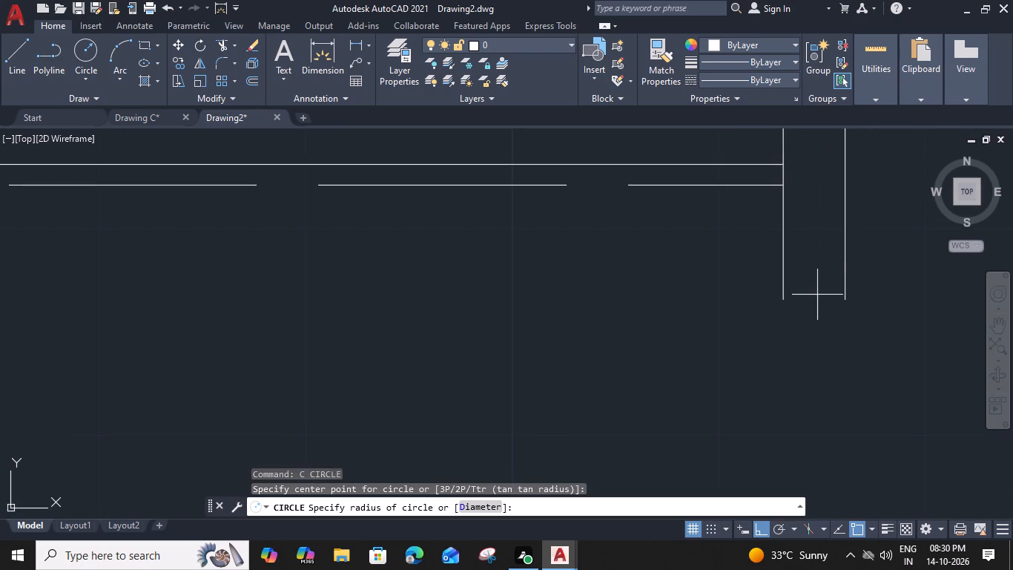
{"action": "left_click", "coordinate": [825, 330]}
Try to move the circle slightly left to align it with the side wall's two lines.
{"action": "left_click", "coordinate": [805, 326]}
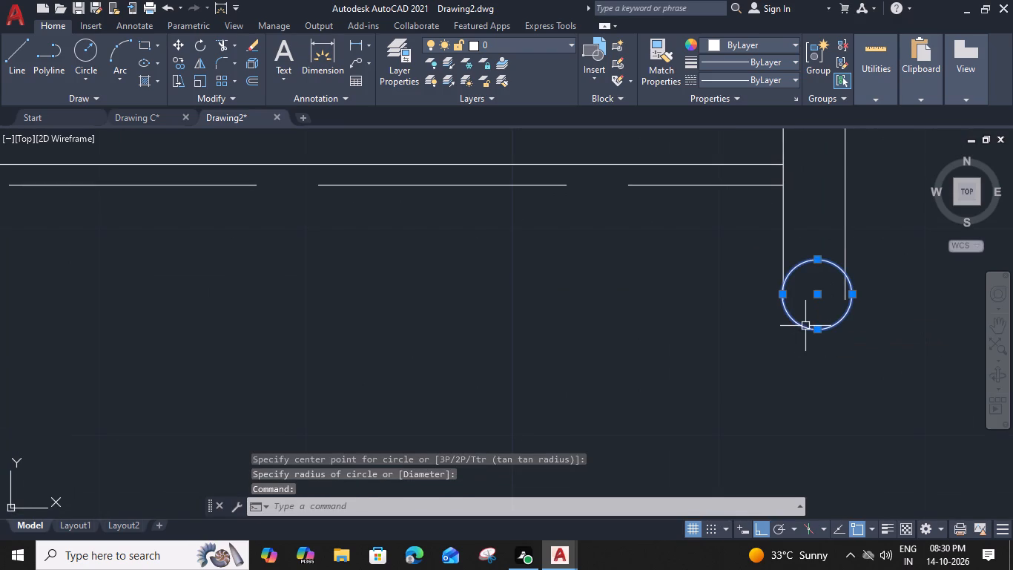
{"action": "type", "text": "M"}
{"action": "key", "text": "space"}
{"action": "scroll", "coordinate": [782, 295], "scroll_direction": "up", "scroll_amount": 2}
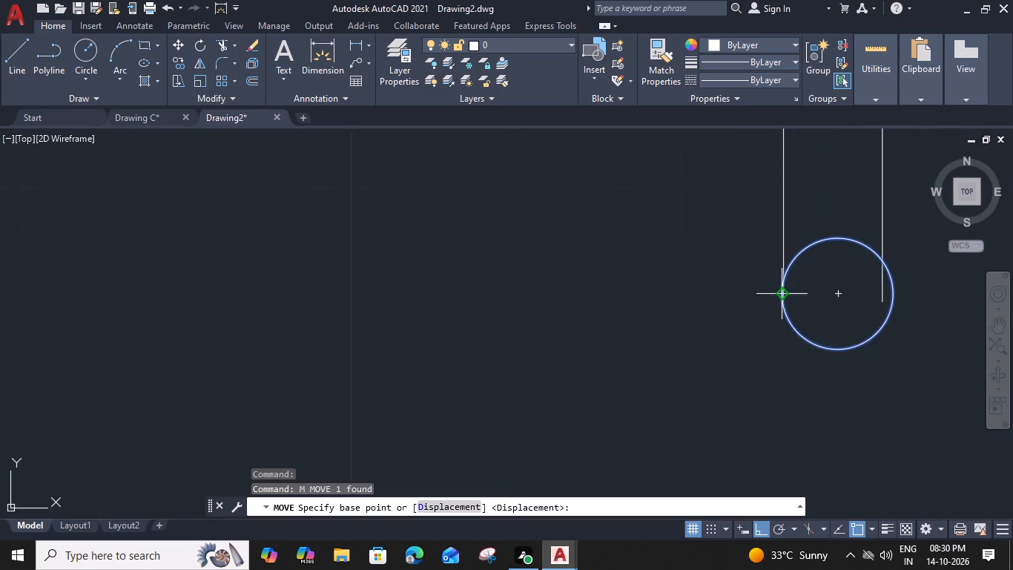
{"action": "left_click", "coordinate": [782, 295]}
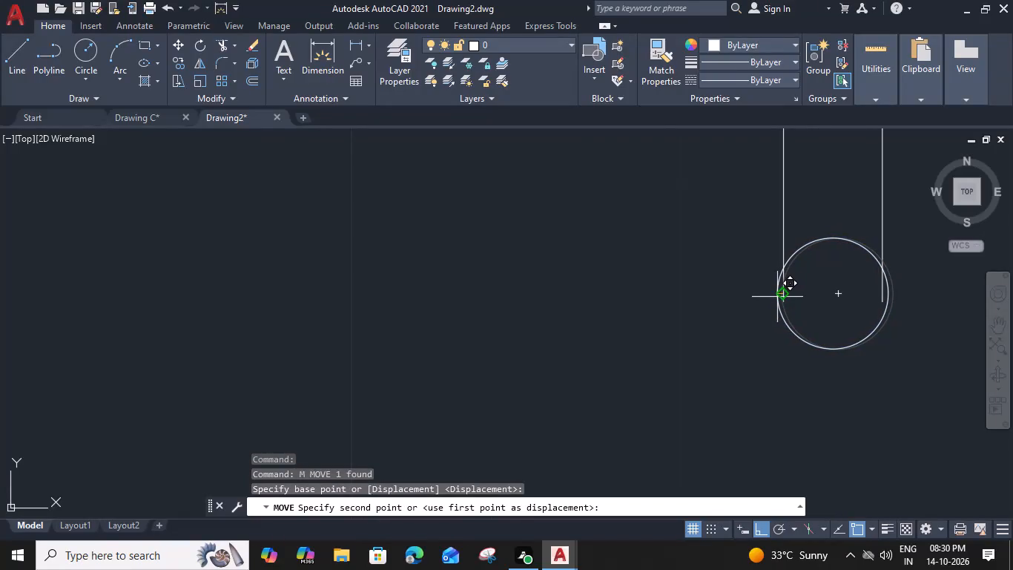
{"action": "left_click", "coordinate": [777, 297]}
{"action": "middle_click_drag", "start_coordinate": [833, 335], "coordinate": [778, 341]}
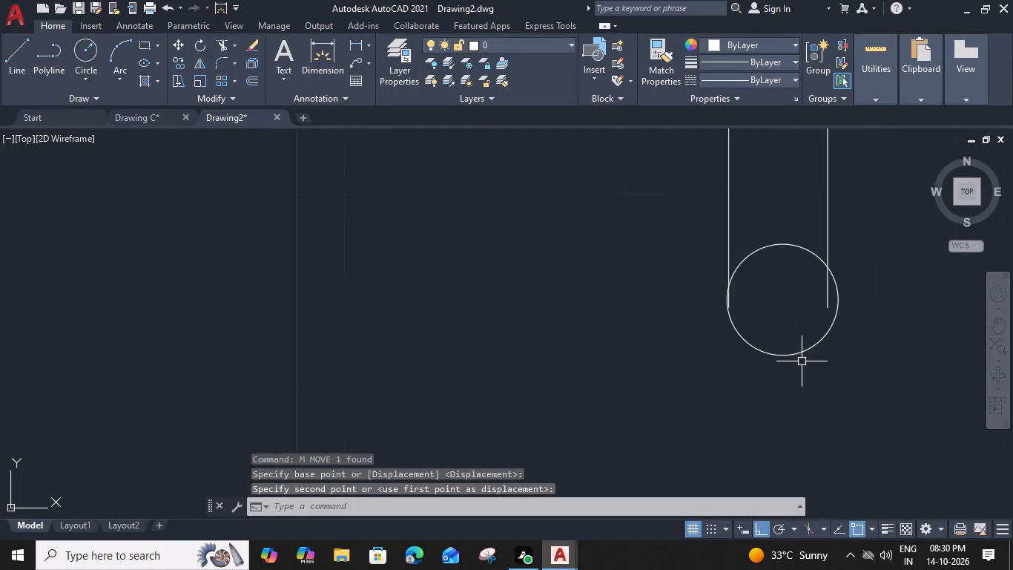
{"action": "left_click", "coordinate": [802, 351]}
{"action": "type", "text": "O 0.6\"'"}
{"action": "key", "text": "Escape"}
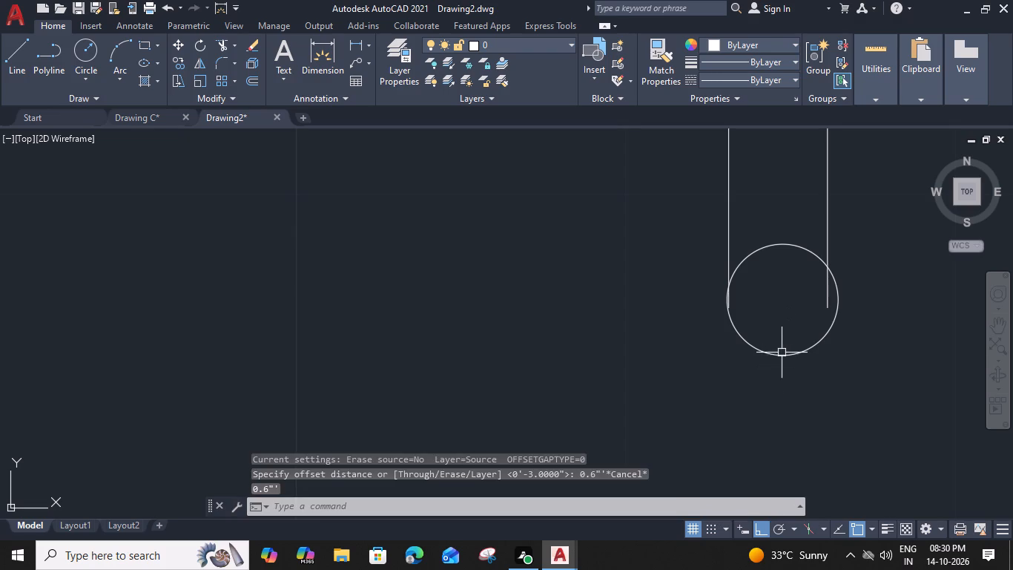
Offset the circle at the side wall's end 0.6" both inward and outward to form three concentric circles.
{"action": "left_click", "coordinate": [782, 353]}
{"action": "key", "text": "o"}
{"action": "key", "text": "space"}
{"action": "type", "text": "0.6\""}
{"action": "key", "text": "Return"}
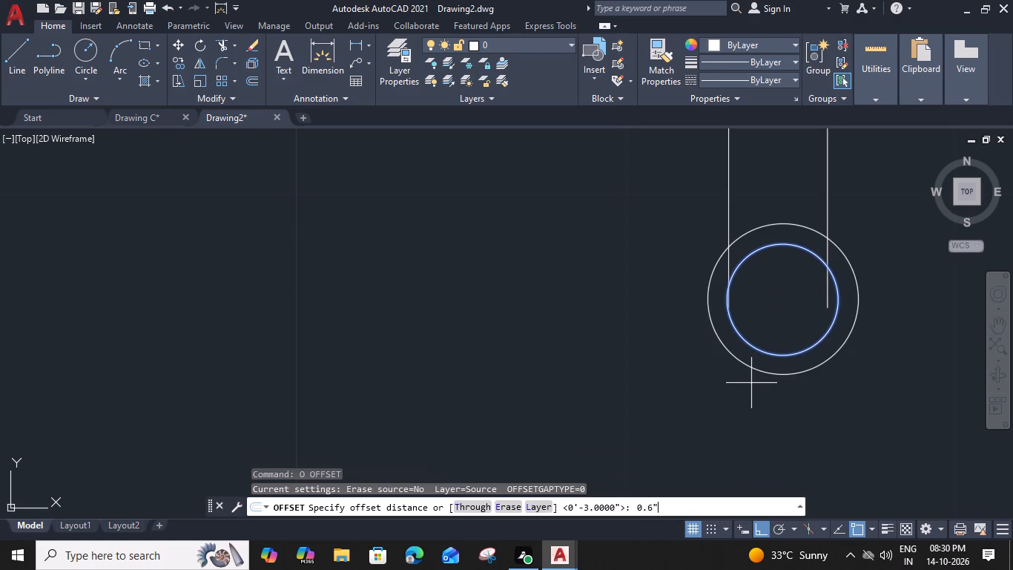
{"action": "left_click", "coordinate": [753, 306]}
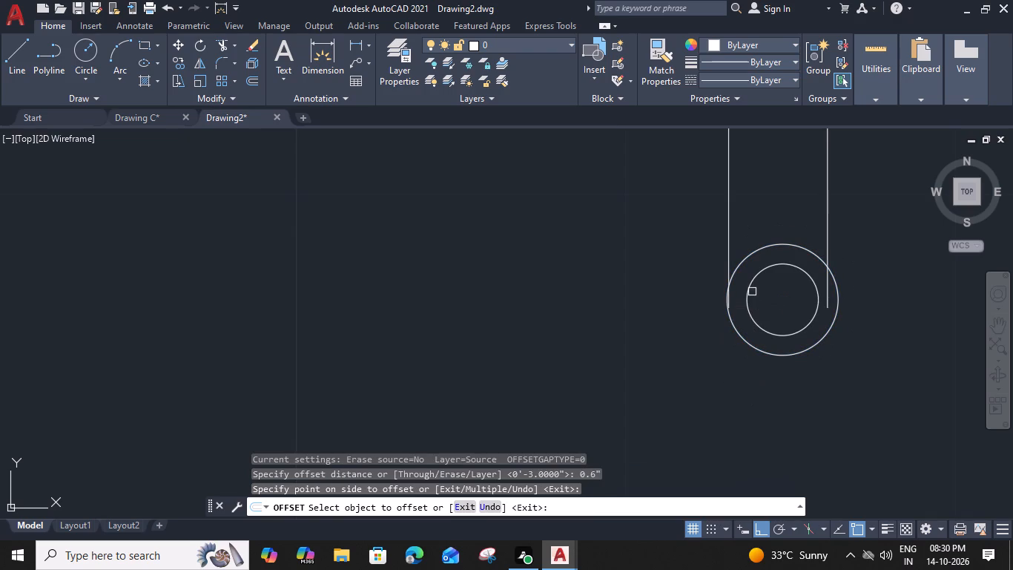
{"action": "left_click", "coordinate": [819, 344]}
{"action": "left_click", "coordinate": [830, 365]}
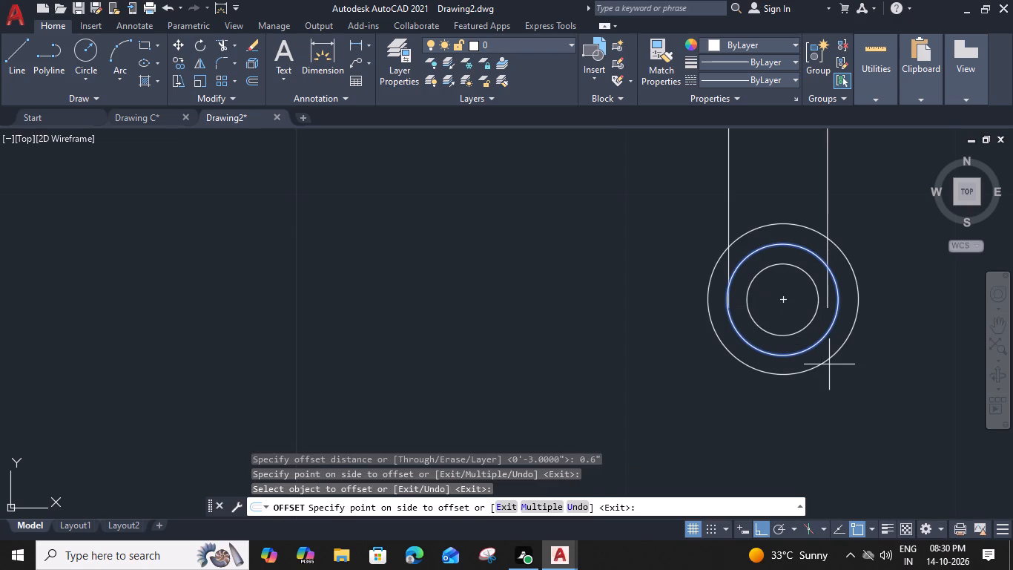
{"action": "key", "text": "Escape"}
Trim the right side wall's two lines inside the circles so they end at the outermost circle.
{"action": "key", "text": "t"}
{"action": "key", "text": "r"}
{"action": "key", "text": "space"}
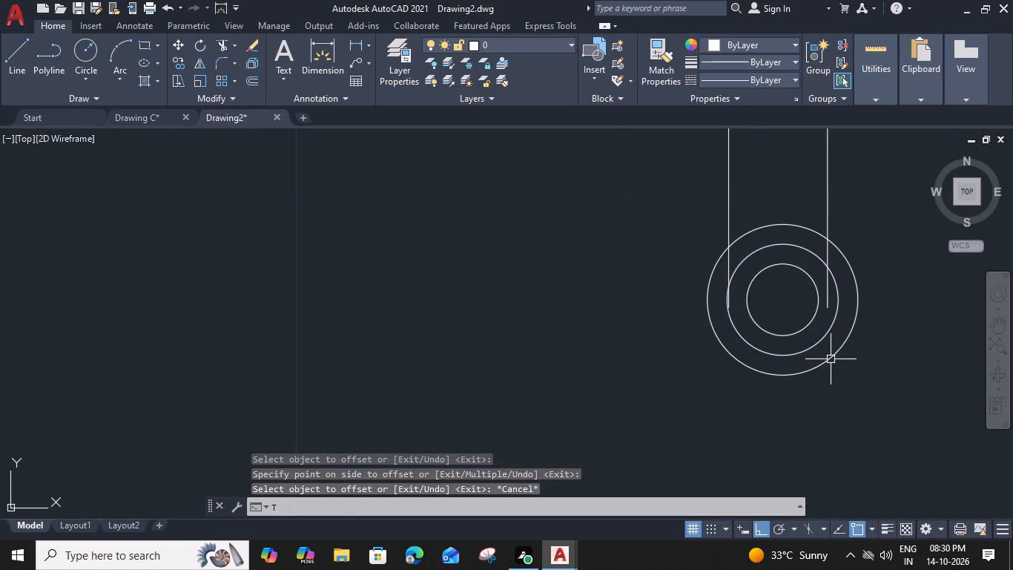
{"action": "scroll", "coordinate": [807, 269], "scroll_direction": "up", "scroll_amount": 2}
{"action": "left_click", "coordinate": [842, 307]}
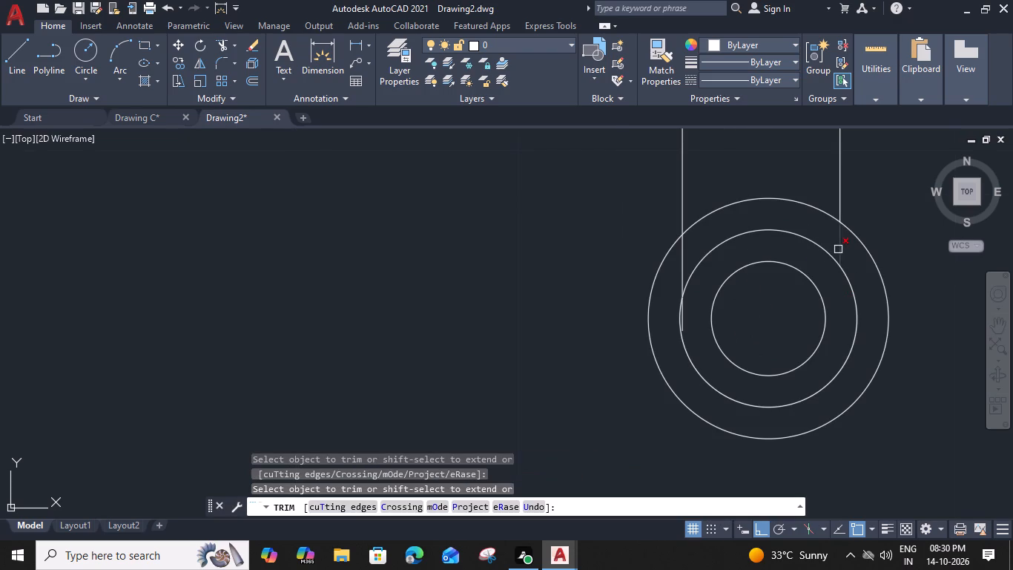
{"action": "left_click", "coordinate": [838, 247]}
{"action": "scroll", "coordinate": [688, 324], "scroll_direction": "up", "scroll_amount": 1}
{"action": "left_click", "coordinate": [682, 315]}
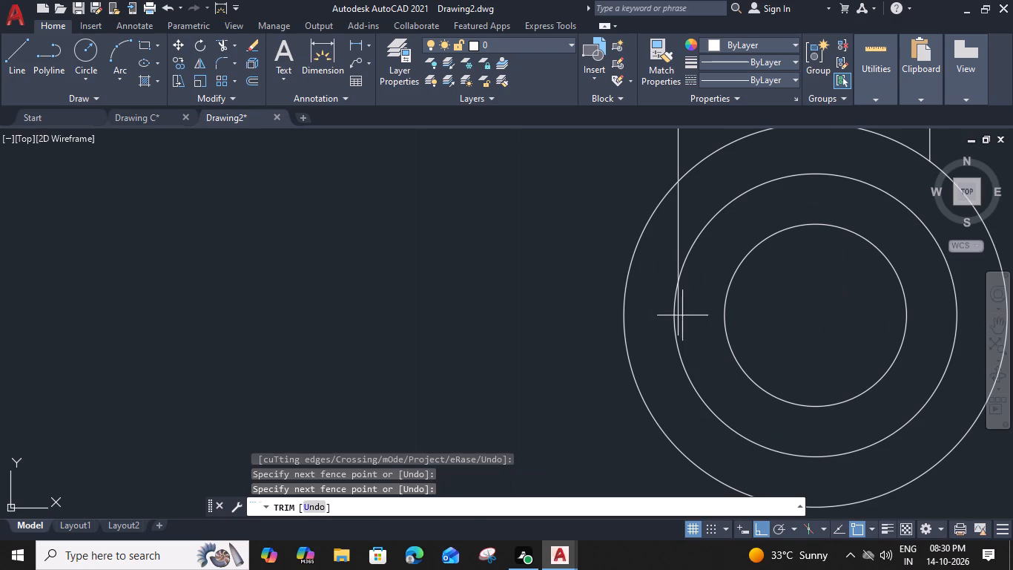
{"action": "left_click", "coordinate": [676, 311]}
{"action": "left_click", "coordinate": [676, 252]}
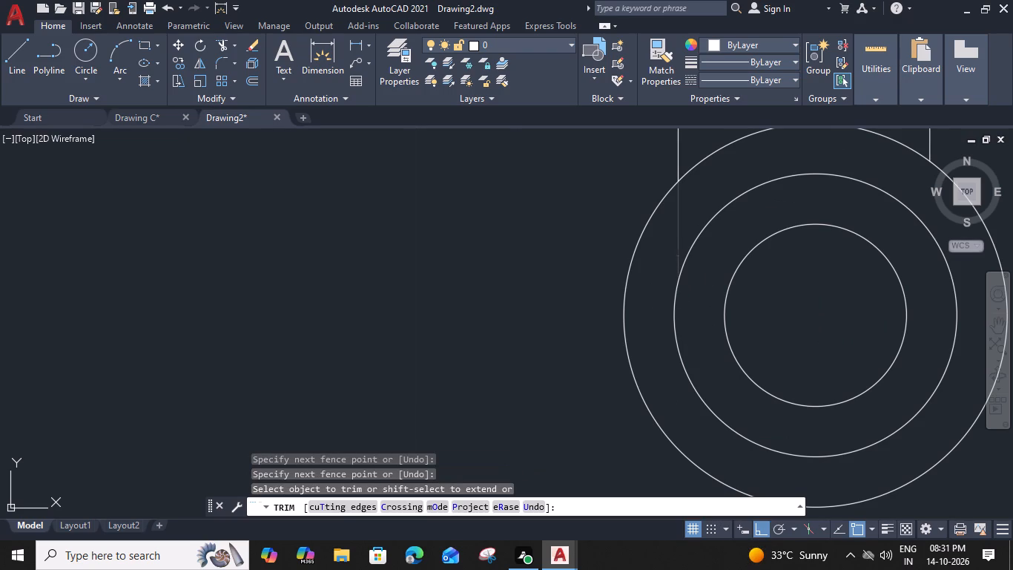
{"action": "scroll", "coordinate": [676, 252], "scroll_direction": "down", "scroll_amount": 3}
{"action": "key", "text": "Escape"}
Group the three concentric circles at the right side wall's end.
{"action": "left_click_drag", "start_coordinate": [779, 241], "coordinate": [767, 263]}
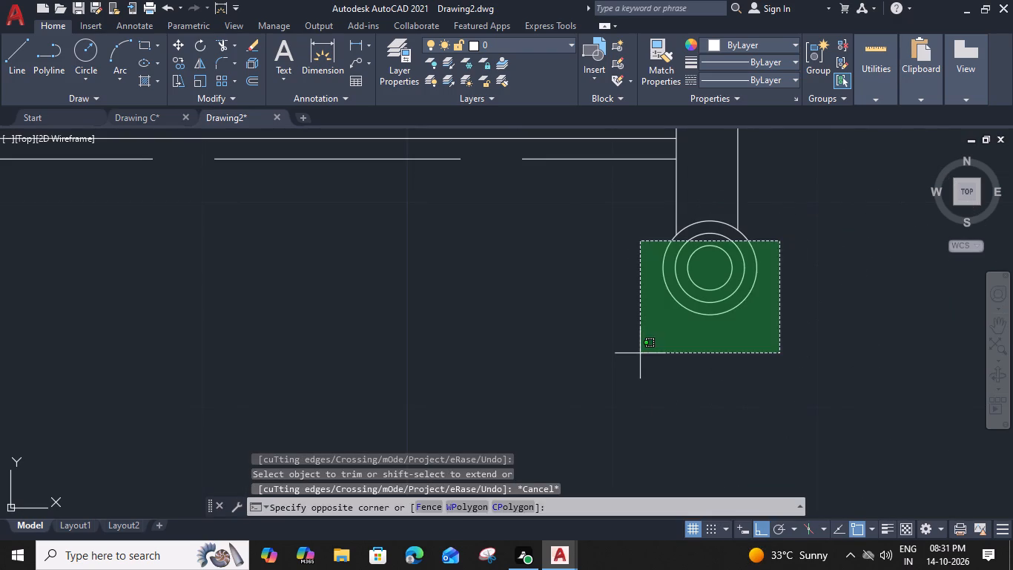
{"action": "left_click", "coordinate": [640, 353]}
{"action": "type", "text": "G"}
{"action": "key", "text": "space"}
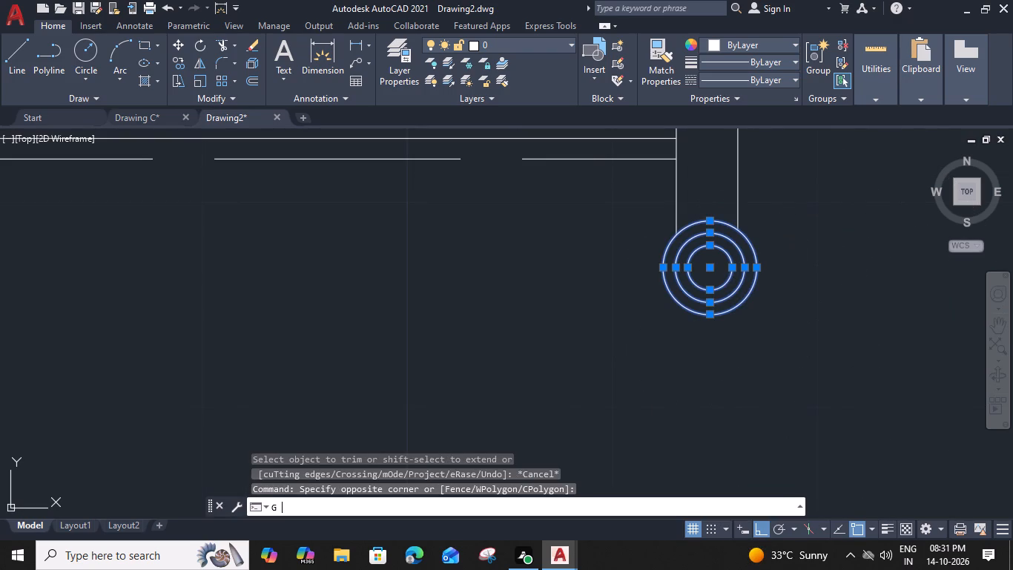
Copy the grouped concentric circles from the right side wall's end to the matching end of the left side wall.
{"action": "left_click", "coordinate": [666, 269]}
{"action": "key", "text": "c"}
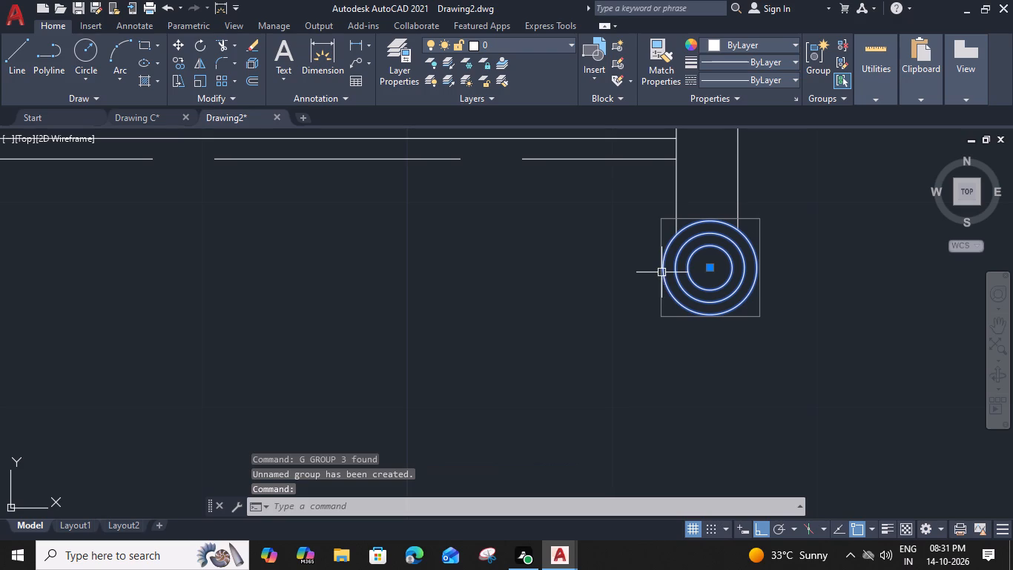
{"action": "type", "text": "O"}
{"action": "key", "text": "space"}
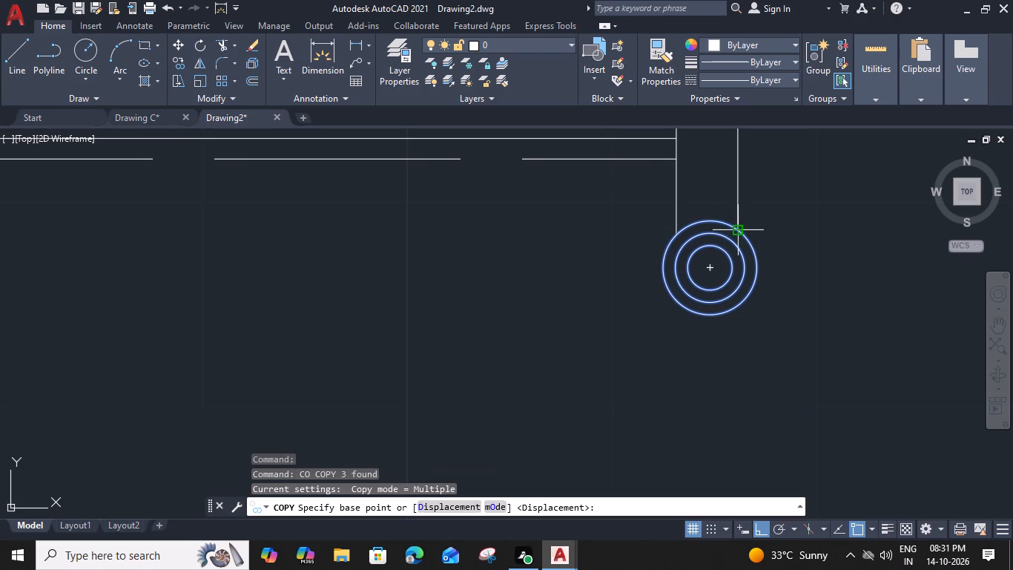
{"action": "left_click", "coordinate": [738, 230]}
{"action": "scroll", "coordinate": [449, 301], "scroll_direction": "down", "scroll_amount": 2}
{"action": "middle_click_drag", "start_coordinate": [405, 315], "coordinate": [776, 258]}
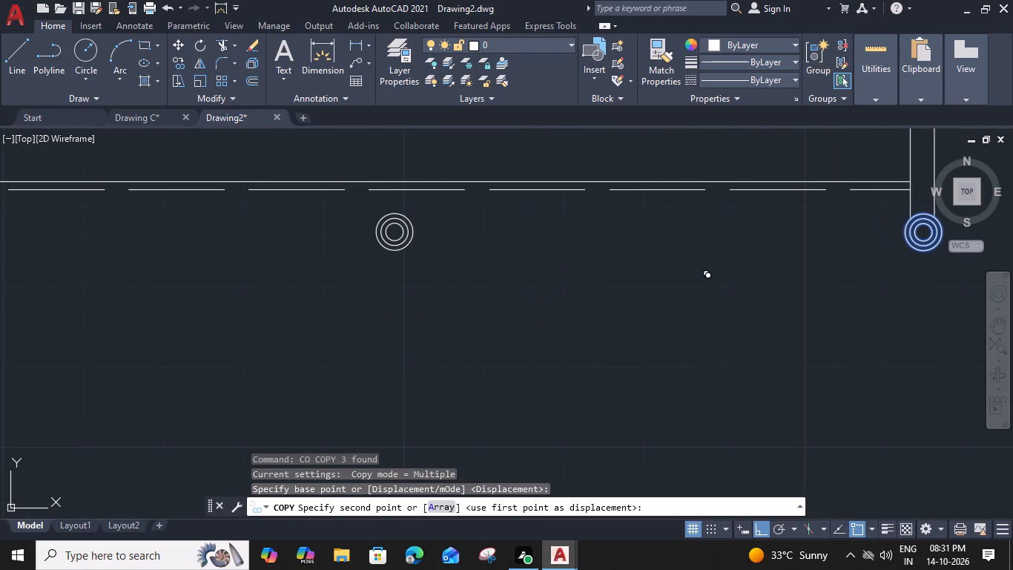
{"action": "scroll", "coordinate": [604, 270], "scroll_direction": "down", "scroll_amount": 2}
{"action": "scroll", "coordinate": [313, 250], "scroll_direction": "up", "scroll_amount": 3}
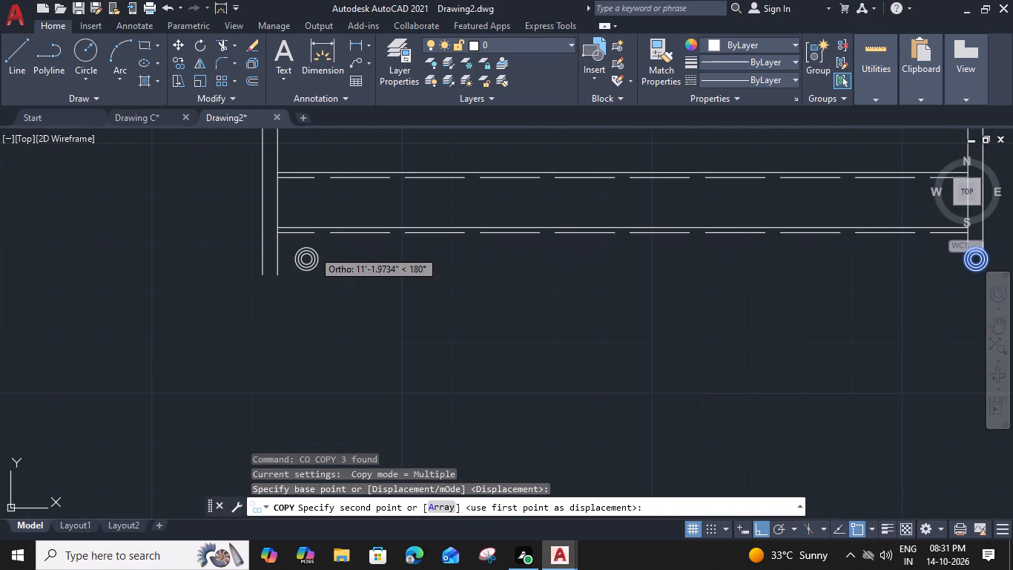
{"action": "left_click", "coordinate": [222, 252]}
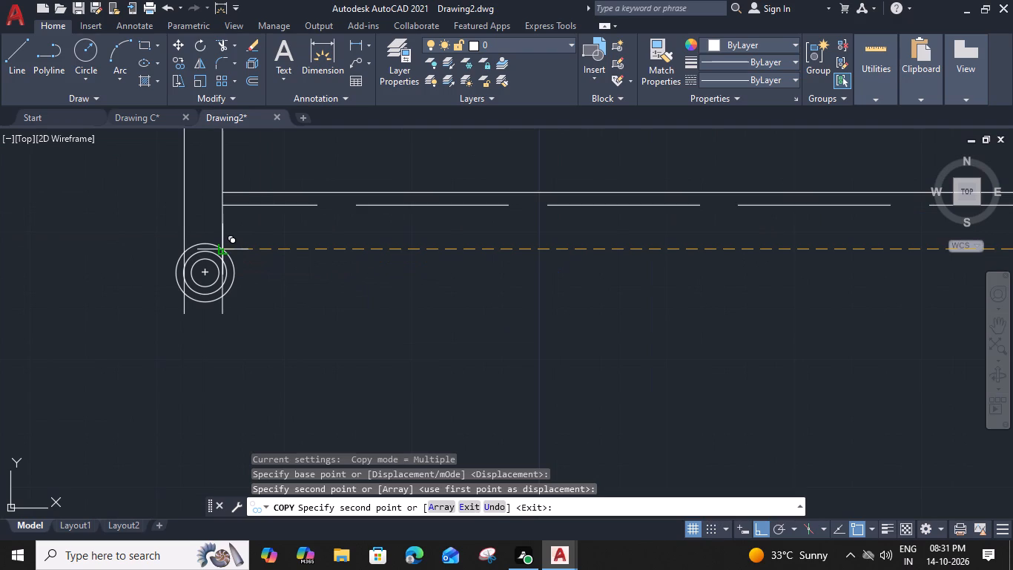
{"action": "key", "text": "Escape"}
Trim the left side wall's two lines inside and below the circles so they end at the outermost circle.
{"action": "type", "text": "TR"}
{"action": "key", "text": "space"}
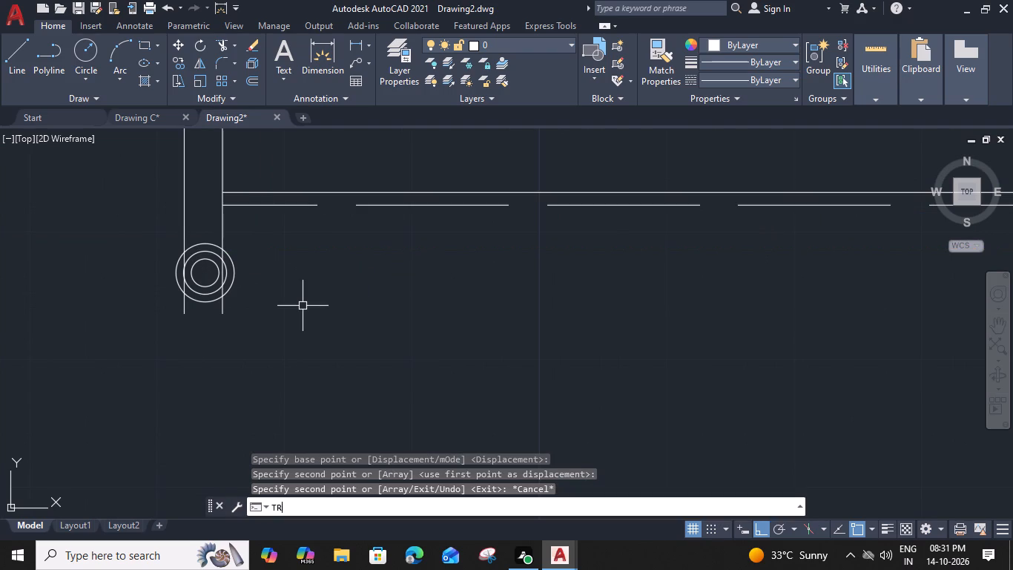
{"action": "scroll", "coordinate": [230, 247], "scroll_direction": "up", "scroll_amount": 3}
{"action": "left_click", "coordinate": [197, 269]}
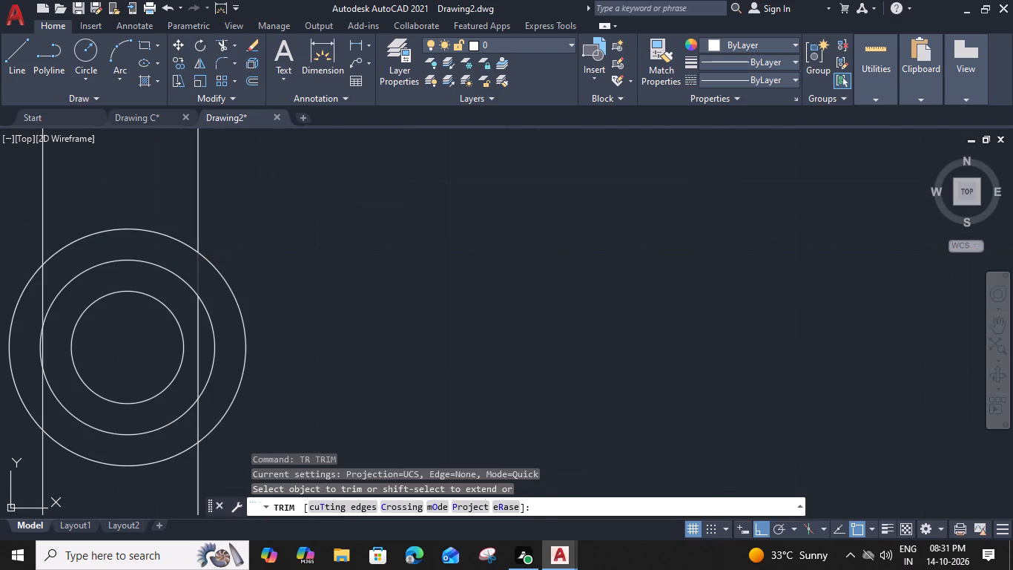
{"action": "scroll", "coordinate": [197, 269], "scroll_direction": "down", "scroll_amount": 2}
{"action": "middle_click_drag", "start_coordinate": [198, 269], "coordinate": [346, 246]}
{"action": "scroll", "coordinate": [274, 254], "scroll_direction": "up", "scroll_amount": 2}
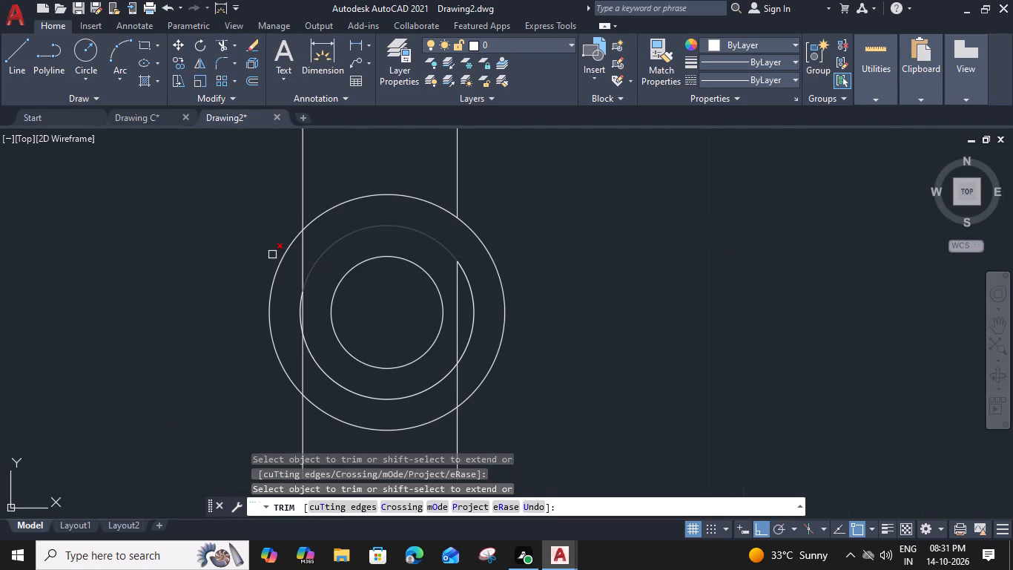
{"action": "left_click", "coordinate": [303, 249]}
{"action": "scroll", "coordinate": [314, 315], "scroll_direction": "up", "scroll_amount": 1}
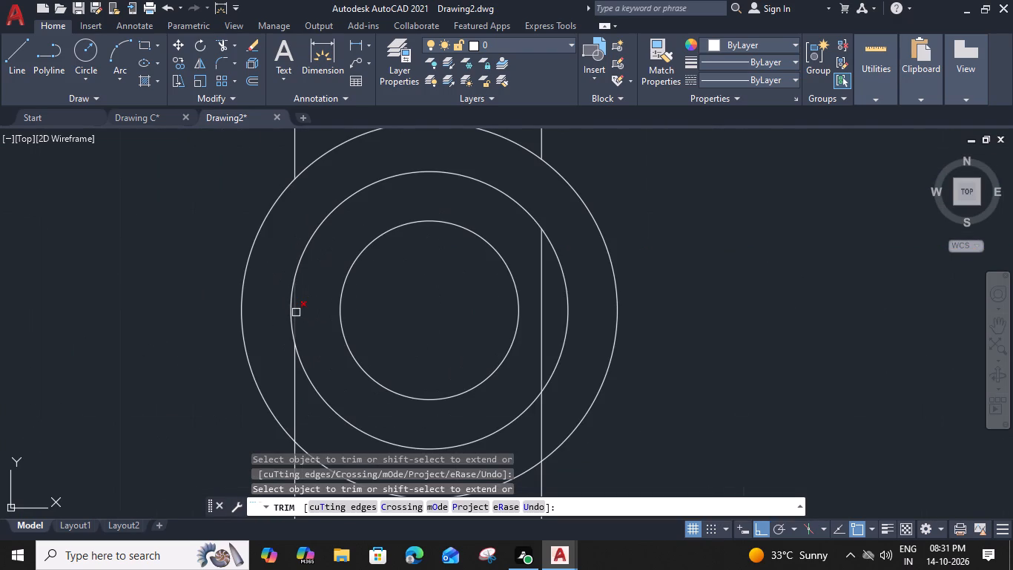
{"action": "left_click", "coordinate": [296, 312]}
{"action": "left_click", "coordinate": [539, 288]}
{"action": "scroll", "coordinate": [539, 289], "scroll_direction": "down", "scroll_amount": 2}
{"action": "left_click", "coordinate": [541, 345]}
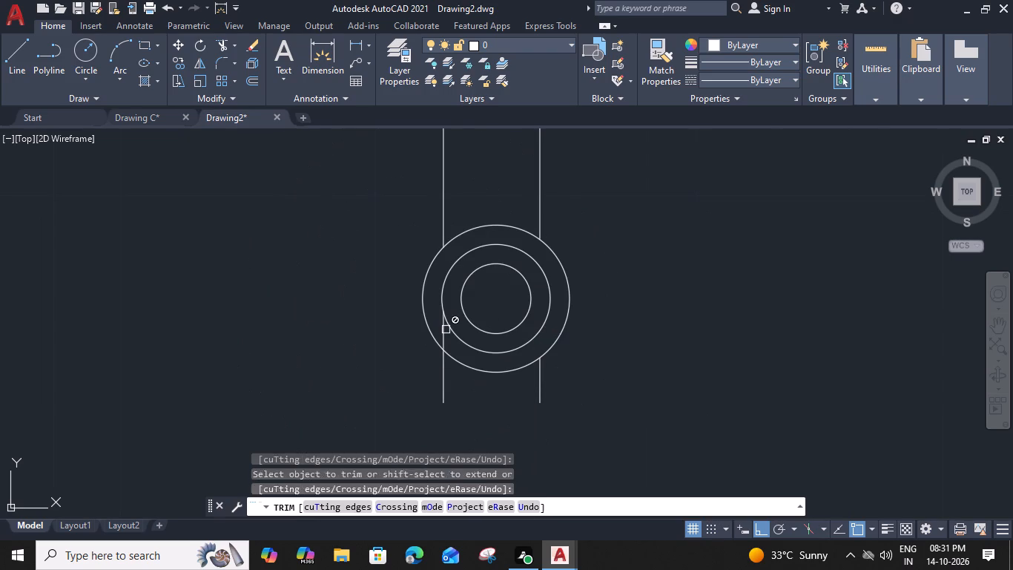
{"action": "left_click", "coordinate": [446, 330]}
{"action": "left_click", "coordinate": [443, 338]}
{"action": "left_click", "coordinate": [442, 368]}
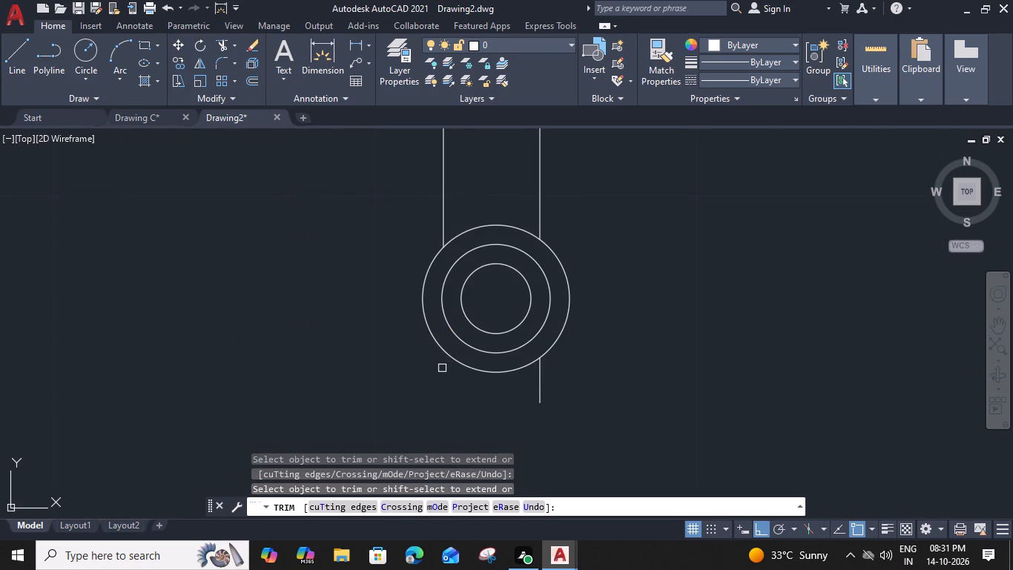
{"action": "left_click", "coordinate": [541, 381]}
{"action": "key", "text": "Escape"}
Trim the short wall-line segments at both ends of the entrance door, between its two horizontal lines.
{"action": "scroll", "coordinate": [538, 379], "scroll_direction": "down", "scroll_amount": 4}
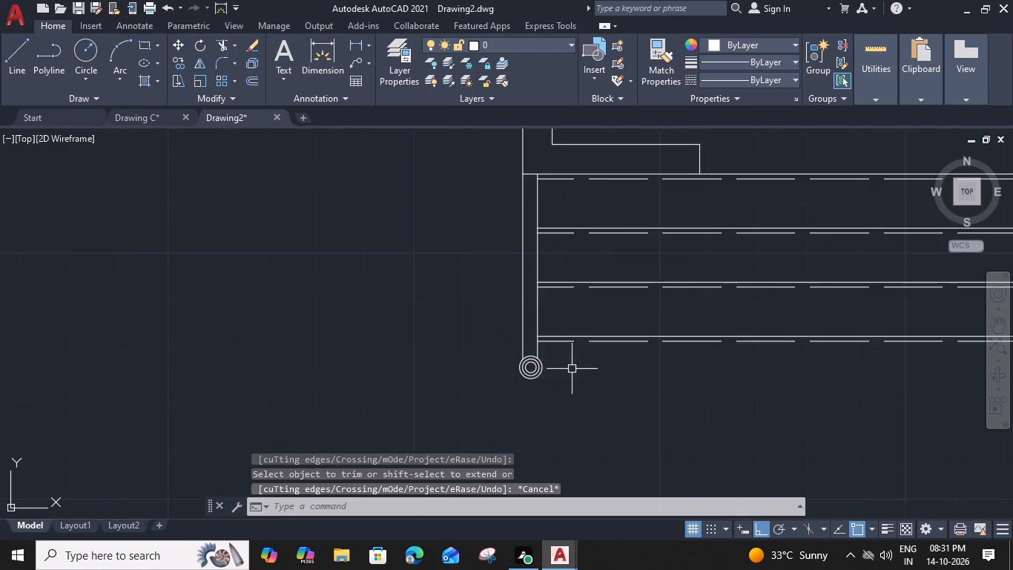
{"action": "scroll", "coordinate": [702, 360], "scroll_direction": "down", "scroll_amount": 2}
{"action": "middle_click_drag", "start_coordinate": [720, 364], "coordinate": [397, 347]}
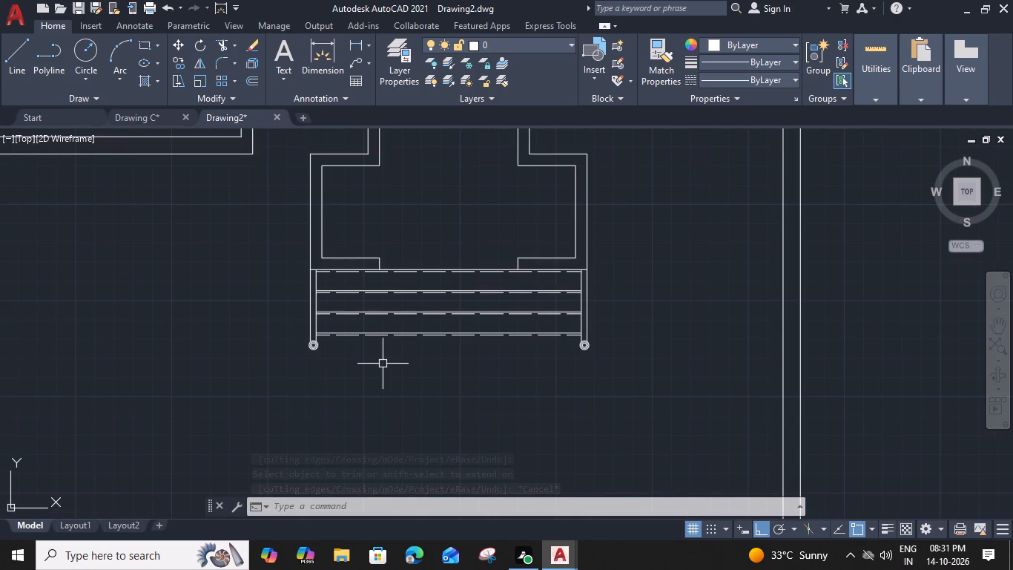
{"action": "scroll", "coordinate": [442, 267], "scroll_direction": "down", "scroll_amount": 1}
{"action": "middle_click_drag", "start_coordinate": [442, 267], "coordinate": [435, 343]}
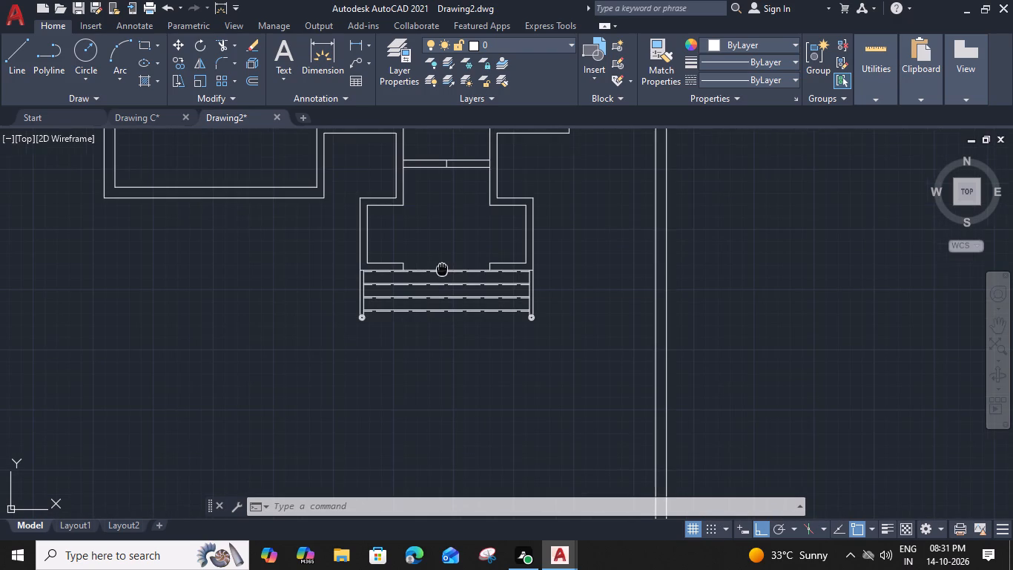
{"action": "middle_click_drag", "start_coordinate": [446, 222], "coordinate": [445, 235]}
{"action": "type", "text": "TR"}
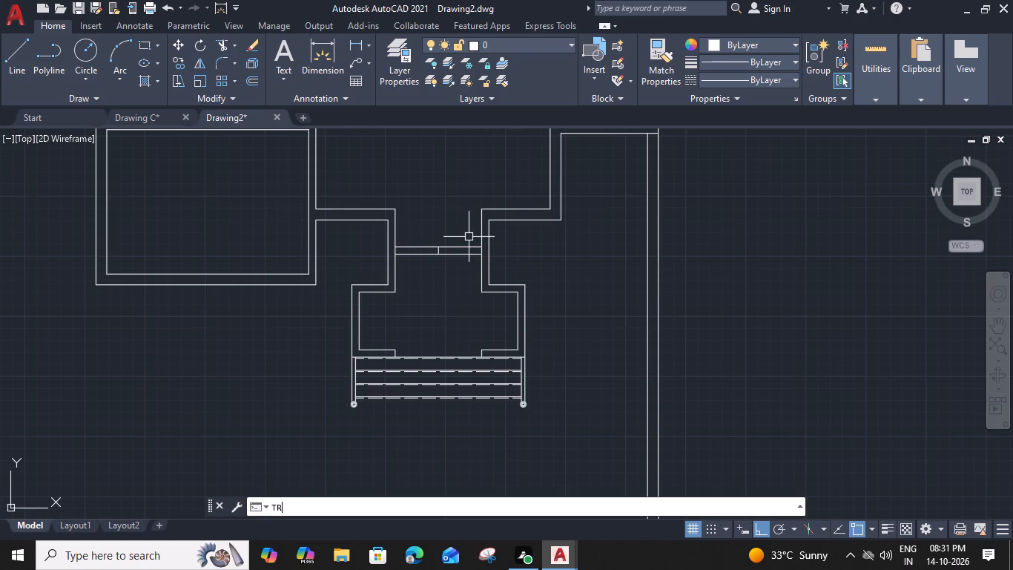
{"action": "key", "text": "space"}
{"action": "scroll", "coordinate": [489, 251], "scroll_direction": "up", "scroll_amount": 2}
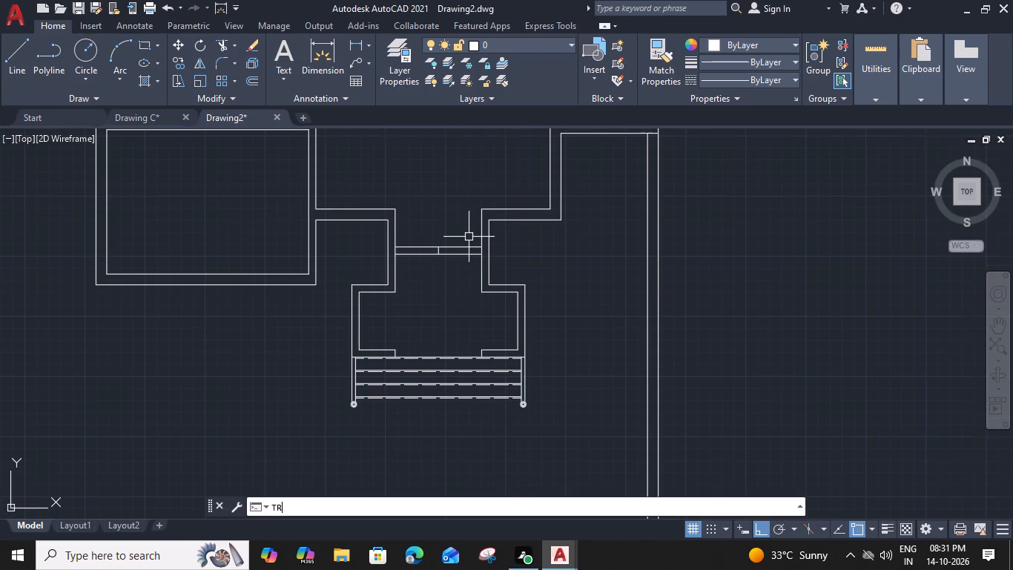
{"action": "left_click", "coordinate": [466, 249]}
{"action": "left_click", "coordinate": [247, 252]}
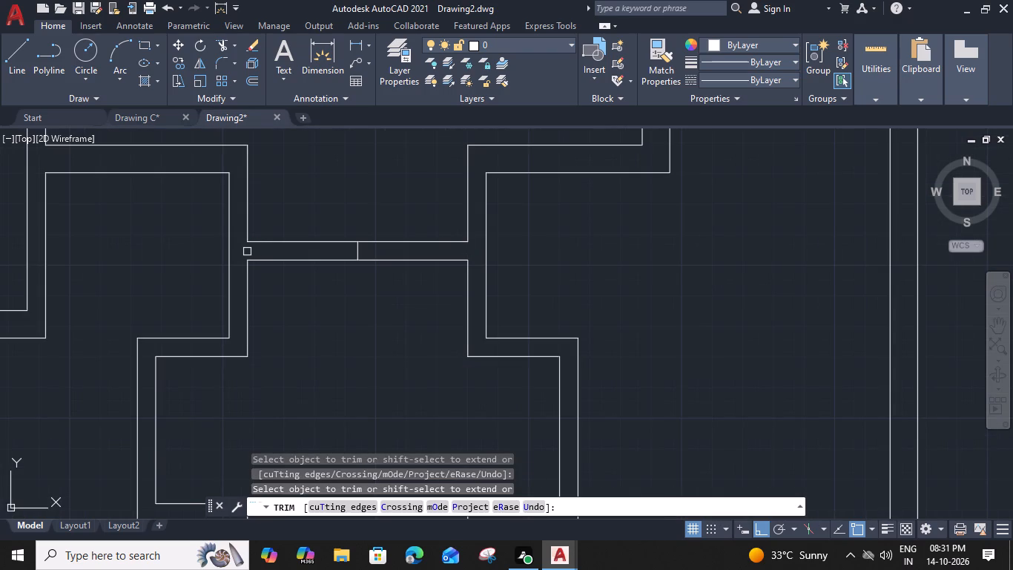
Extend the outer wall lines on both sides of the entrance passage down to the porch's inner wall lines.
{"action": "left_click", "coordinate": [230, 310], "text": "shift"}
{"action": "left_click", "coordinate": [486, 292], "text": "shift"}
{"action": "key", "text": "Escape"}
Draw two vertical lines across the porch, joining the wall corners at the steps opening to the passage wall corners above.
{"action": "scroll", "coordinate": [307, 307], "scroll_direction": "down", "scroll_amount": 2}
{"action": "middle_click_drag", "start_coordinate": [302, 307], "coordinate": [311, 312]}
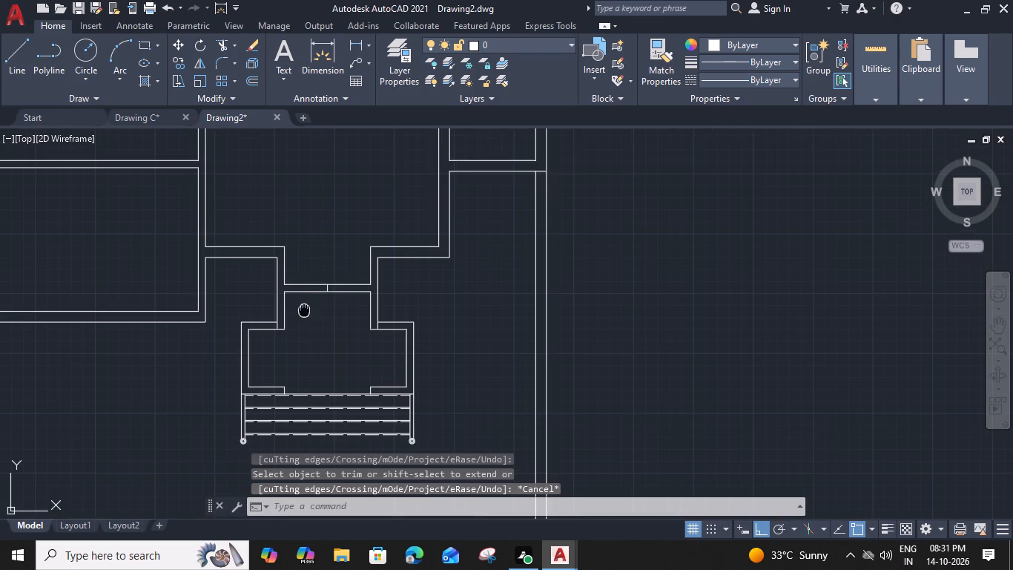
{"action": "middle_click_drag", "start_coordinate": [311, 312], "coordinate": [337, 309]}
{"action": "middle_click_drag", "start_coordinate": [309, 369], "coordinate": [317, 330]}
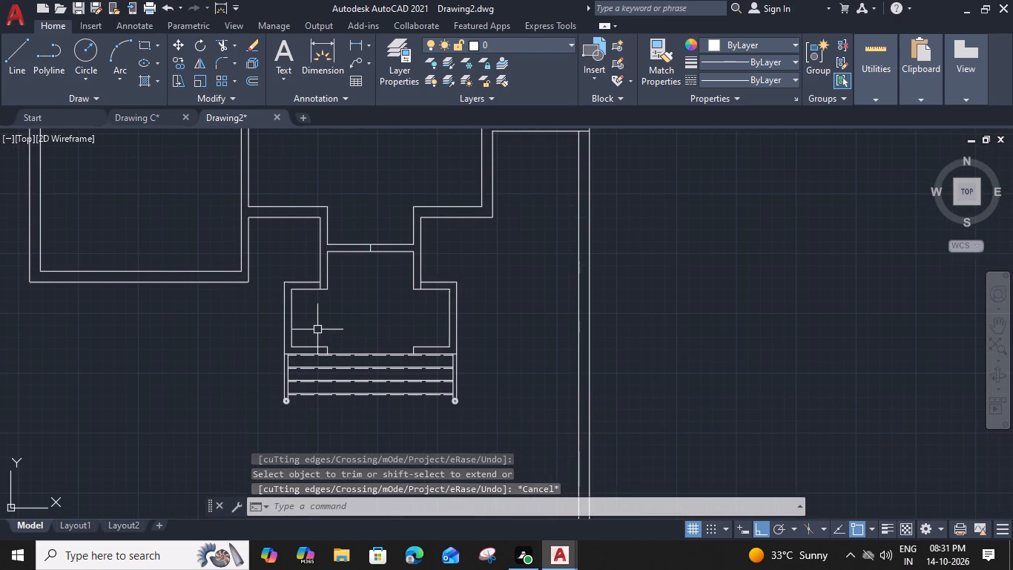
{"action": "type", "text": "L"}
{"action": "key", "text": "space"}
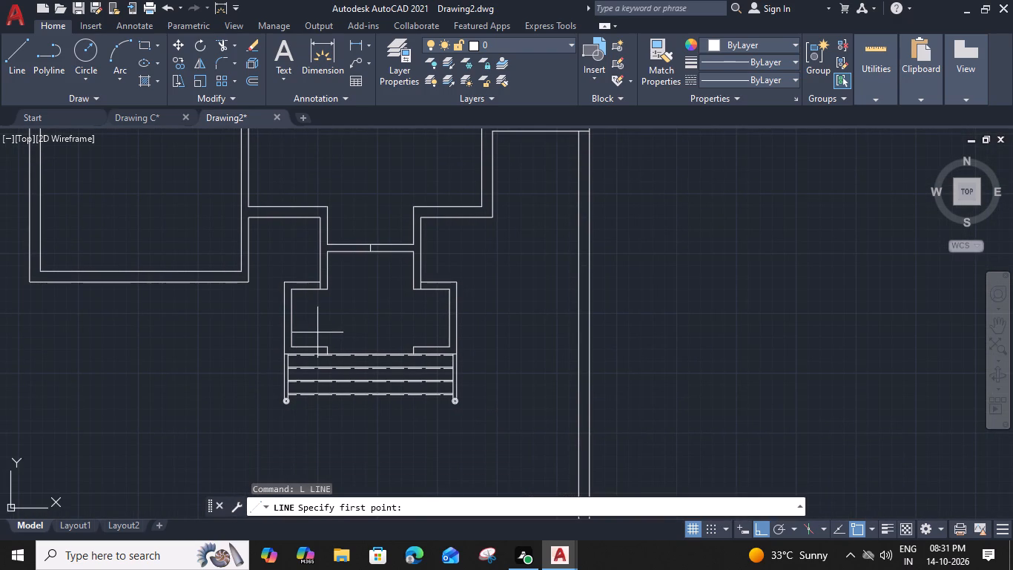
{"action": "scroll", "coordinate": [380, 324], "scroll_direction": "up", "scroll_amount": 2}
{"action": "left_click", "coordinate": [464, 377]}
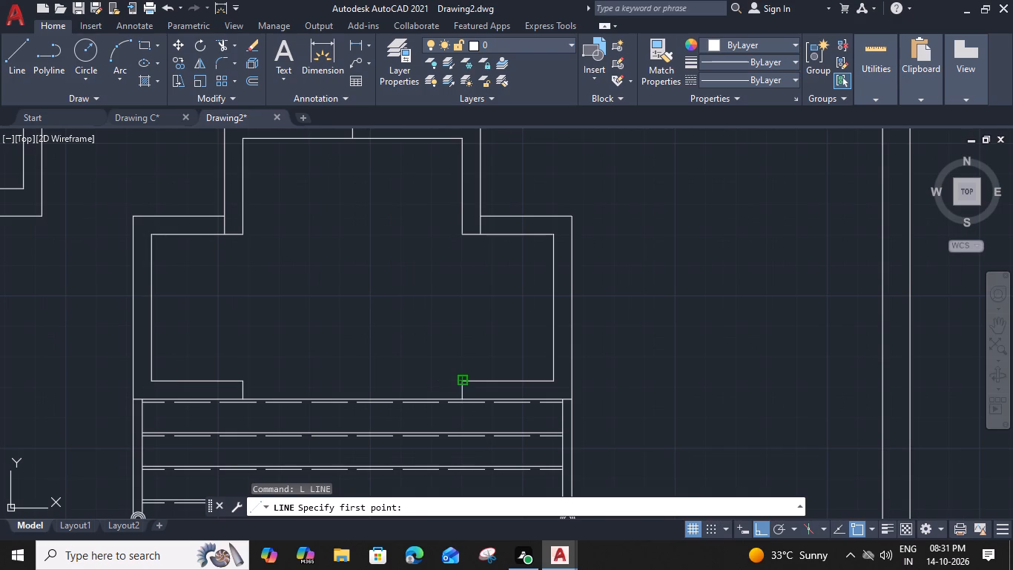
{"action": "left_click", "coordinate": [461, 235]}
{"action": "key", "text": "space"}
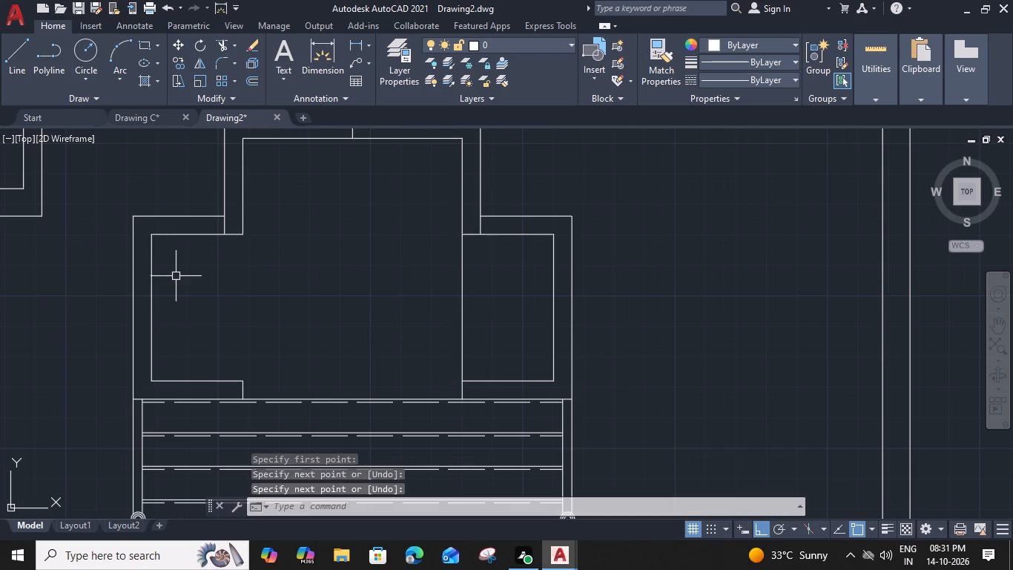
{"action": "key", "text": "space"}
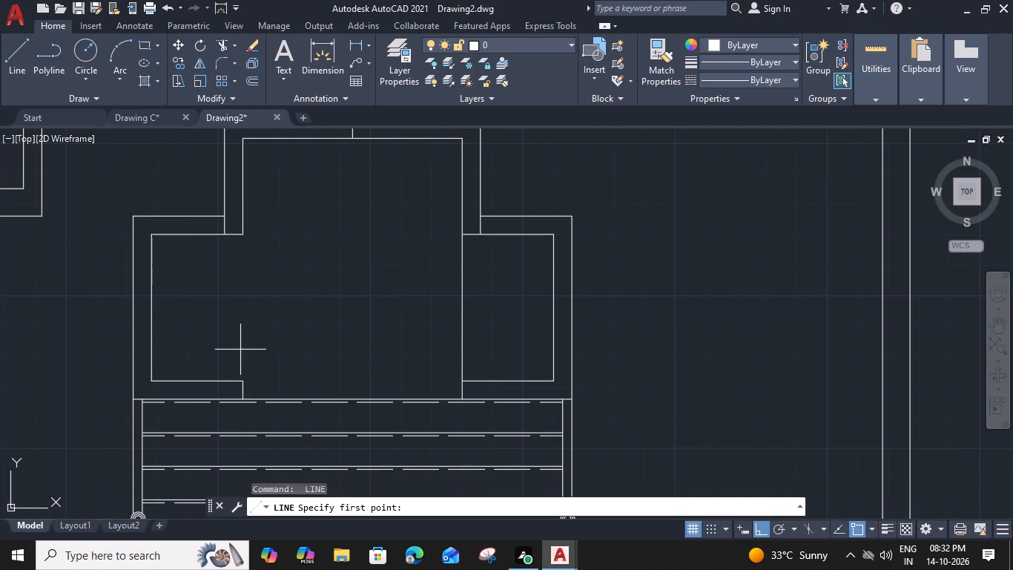
{"action": "left_click", "coordinate": [242, 377]}
{"action": "left_click", "coordinate": [243, 234]}
{"action": "key", "text": "space"}
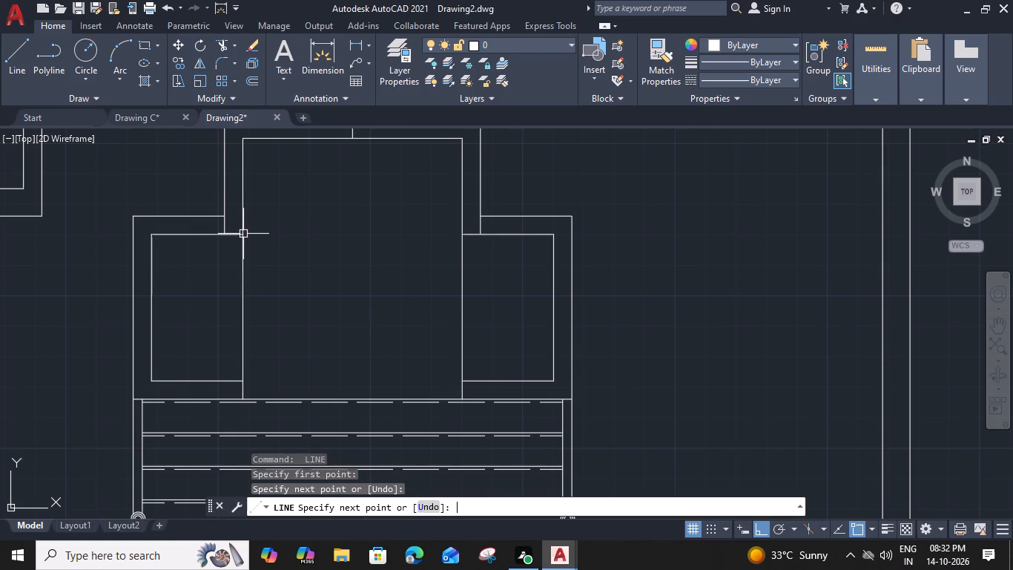
Offset the inner left wall line of the lower-left room 6' to the right, into the room.
{"action": "scroll", "coordinate": [263, 200], "scroll_direction": "down", "scroll_amount": 3}
{"action": "middle_click_drag", "start_coordinate": [270, 216], "coordinate": [294, 321]}
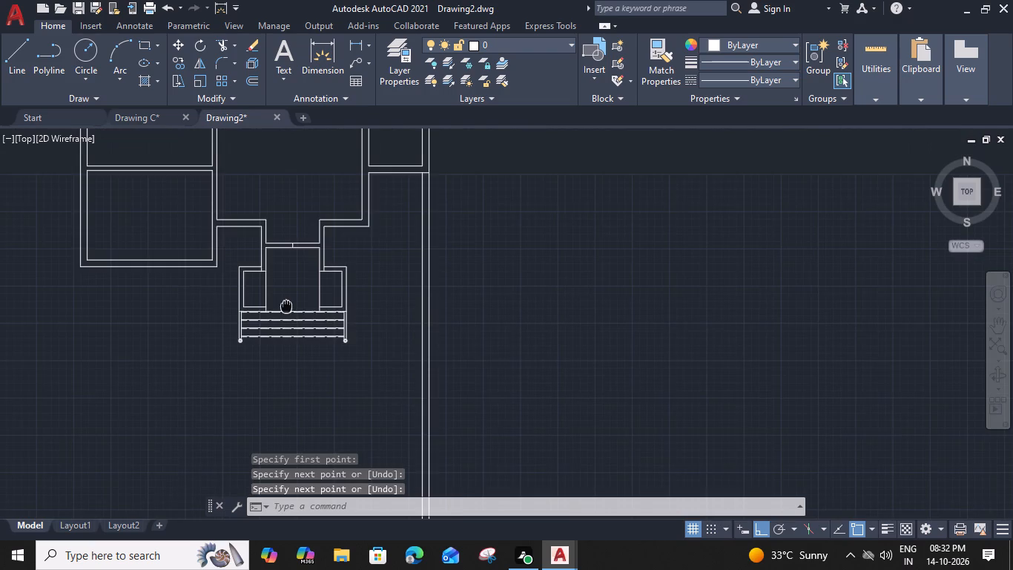
{"action": "middle_click_drag", "start_coordinate": [294, 321], "coordinate": [343, 324]}
{"action": "middle_click_drag", "start_coordinate": [284, 191], "coordinate": [344, 205]}
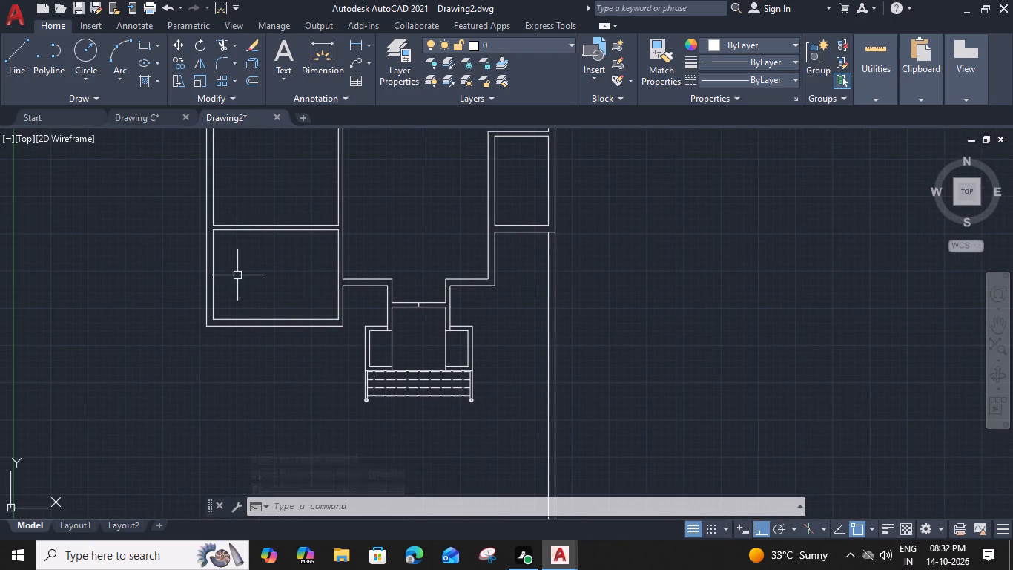
{"action": "left_click", "coordinate": [213, 264]}
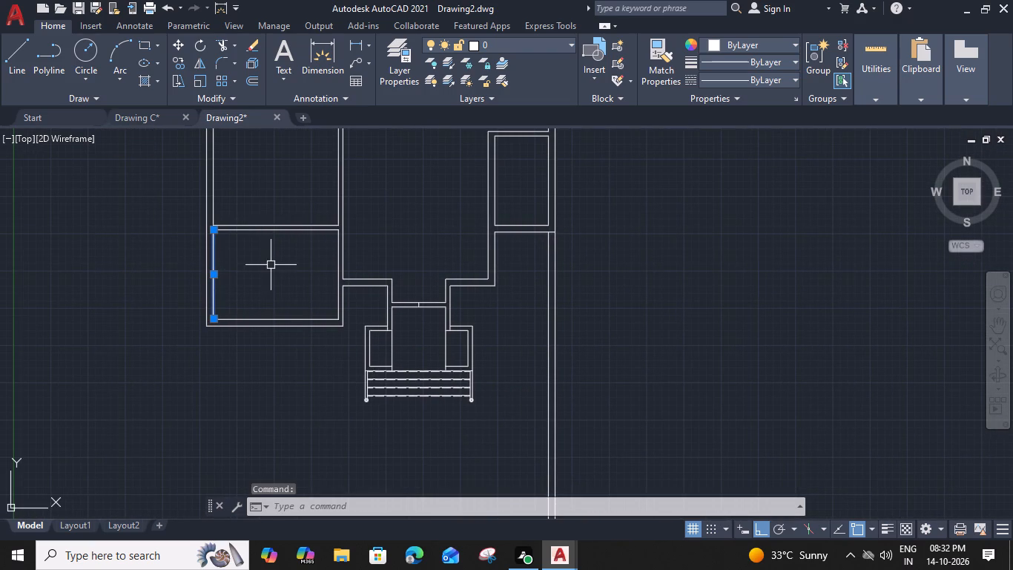
{"action": "type", "text": "O 6'"}
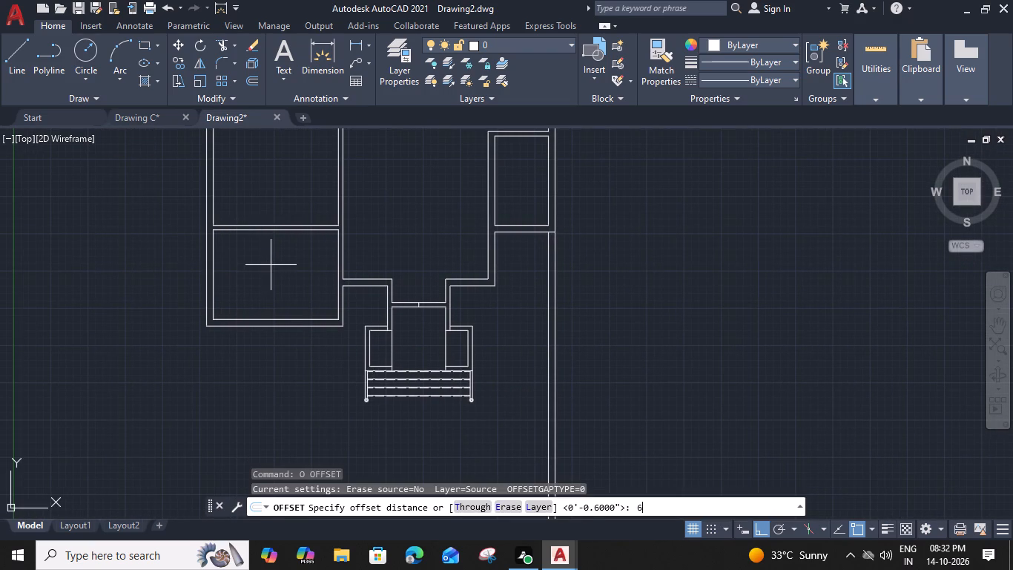
{"action": "key", "text": "space"}
{"action": "left_click", "coordinate": [289, 272]}
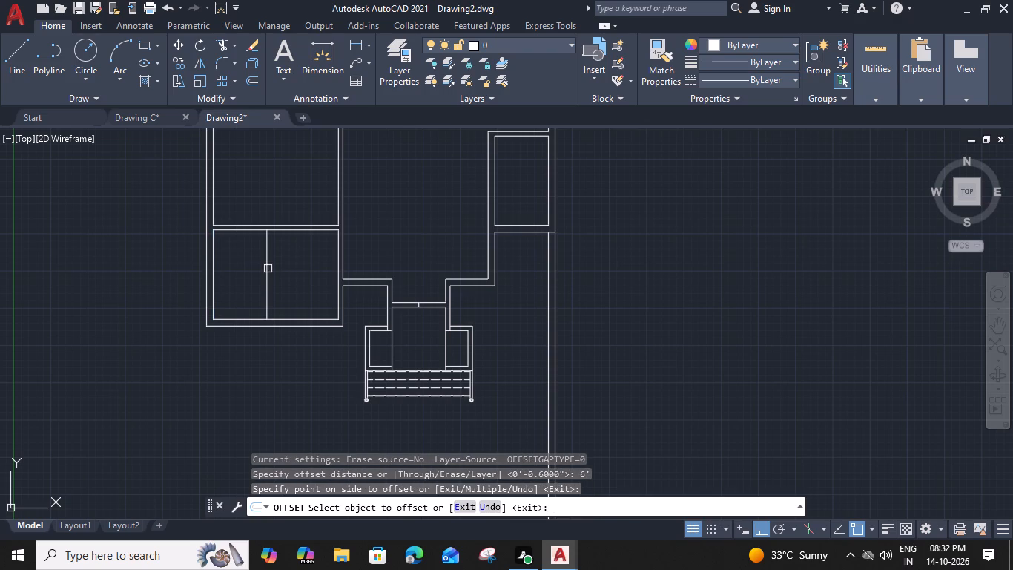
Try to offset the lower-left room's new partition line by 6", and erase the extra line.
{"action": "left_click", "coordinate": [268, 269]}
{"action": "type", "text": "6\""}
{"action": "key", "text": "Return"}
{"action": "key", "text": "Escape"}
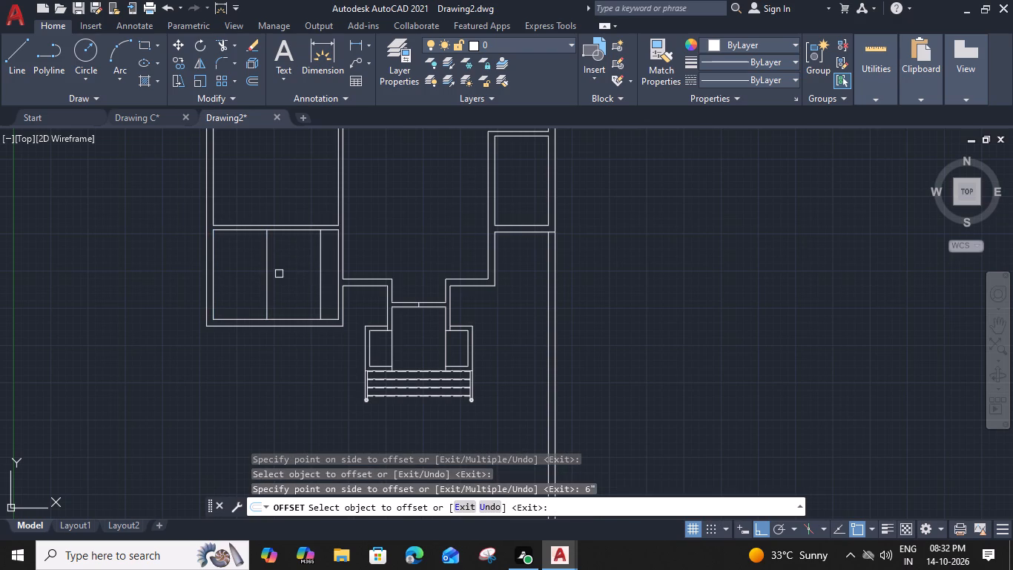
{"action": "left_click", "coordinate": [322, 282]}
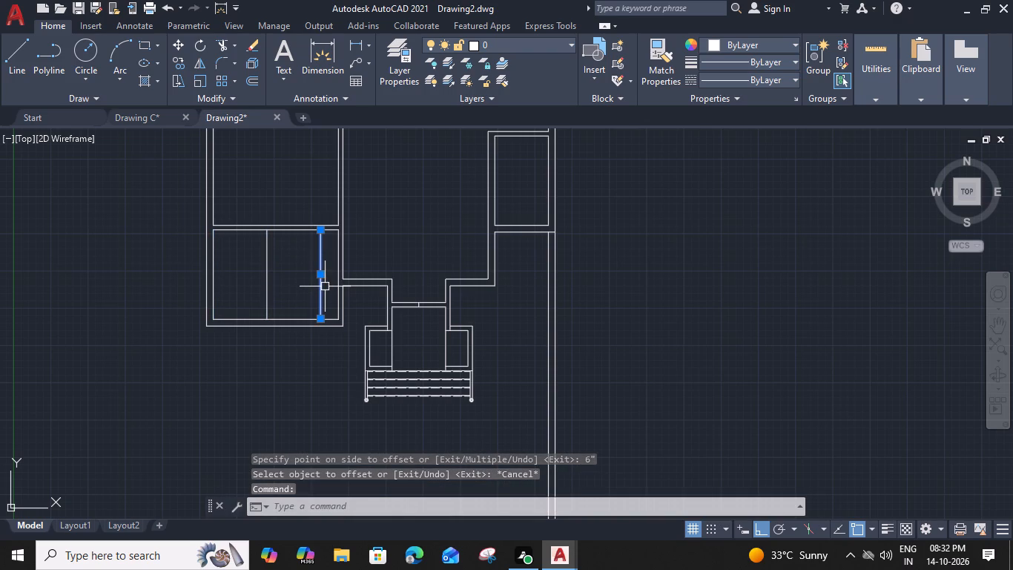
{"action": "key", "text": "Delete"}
Offset the lower-left room's partition line 6" to the right to give the partition wall its thickness.
{"action": "scroll", "coordinate": [303, 281], "scroll_direction": "up", "scroll_amount": 1}
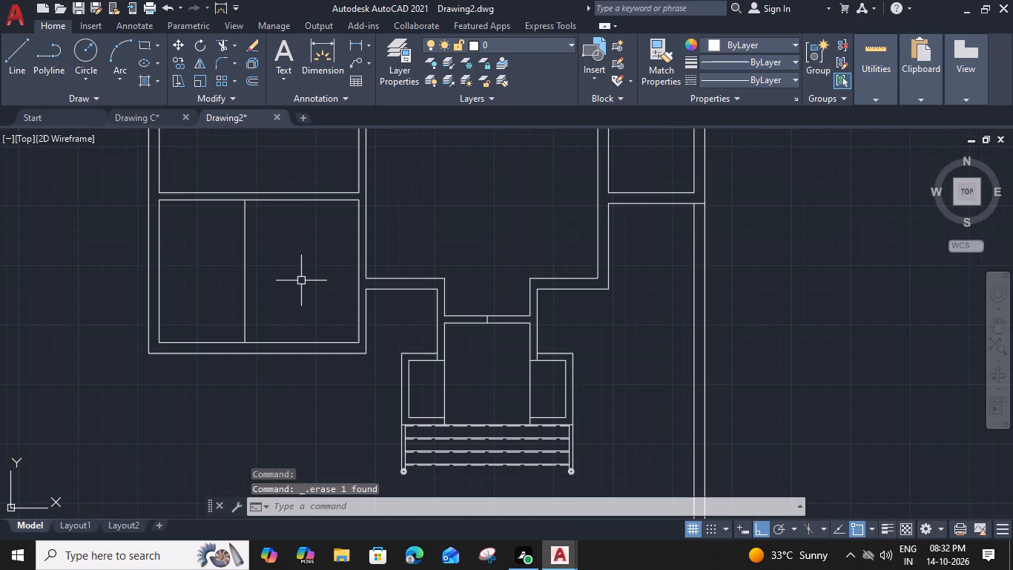
{"action": "left_click", "coordinate": [246, 269]}
{"action": "type", "text": "O 6\""}
{"action": "key", "text": "Return"}
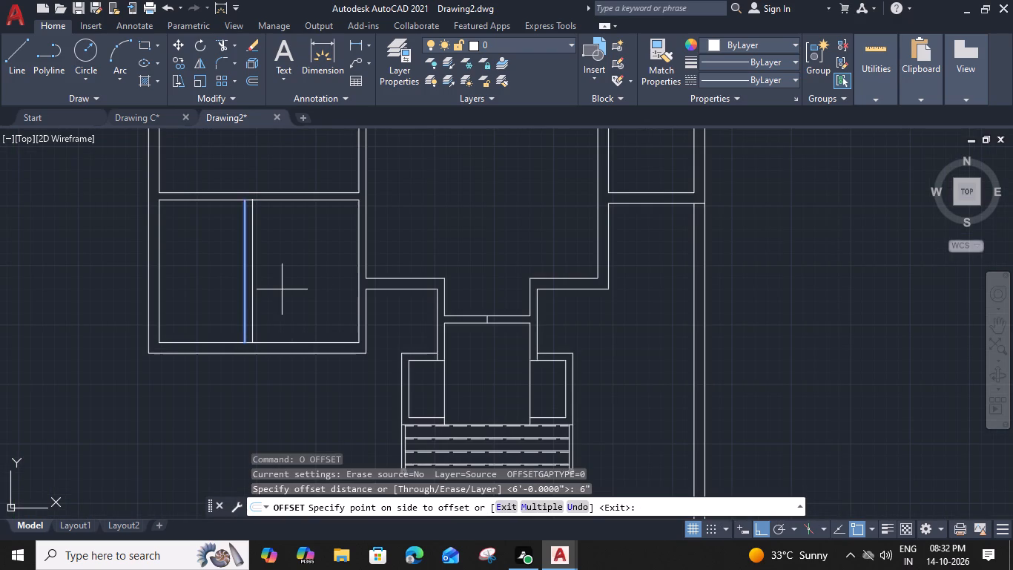
{"action": "left_click", "coordinate": [291, 296]}
{"action": "key", "text": "Escape"}
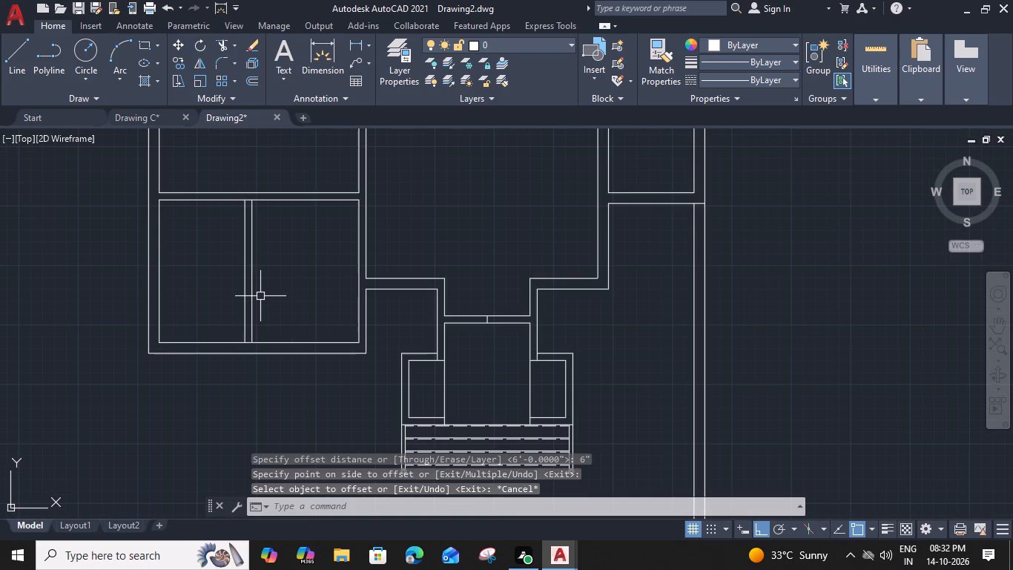
Trim the lower-left room's inner top and bottom wall lines between the two partition lines, opening both ends of the partition.
{"action": "key", "text": "t"}
{"action": "key", "text": "r"}
{"action": "key", "text": "space"}
{"action": "scroll", "coordinate": [254, 327], "scroll_direction": "up", "scroll_amount": 2}
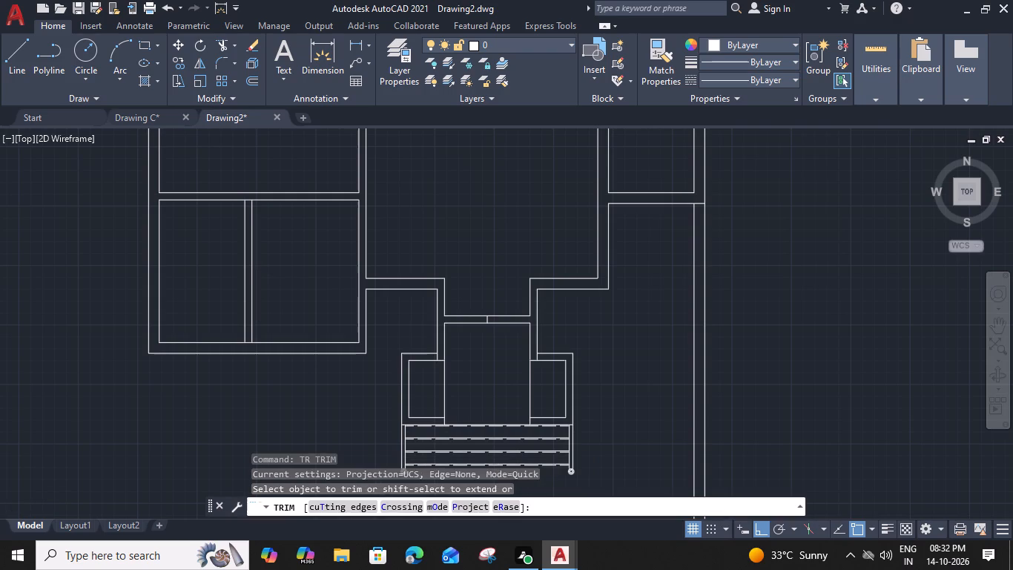
{"action": "left_click", "coordinate": [239, 368]}
{"action": "scroll", "coordinate": [239, 368], "scroll_direction": "down", "scroll_amount": 2}
{"action": "scroll", "coordinate": [219, 194], "scroll_direction": "up", "scroll_amount": 2}
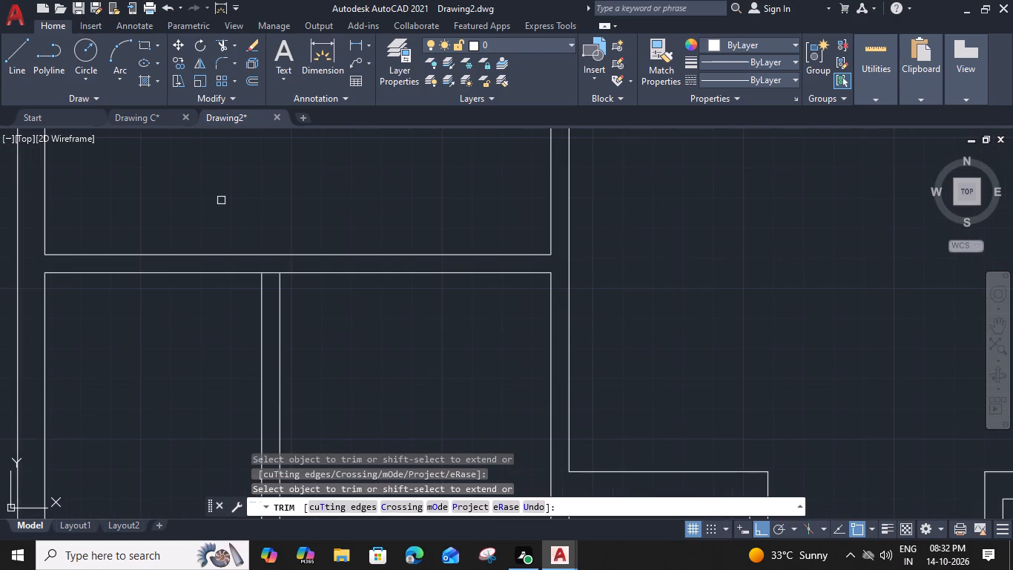
{"action": "left_click", "coordinate": [270, 275]}
{"action": "scroll", "coordinate": [271, 273], "scroll_direction": "down", "scroll_amount": 3}
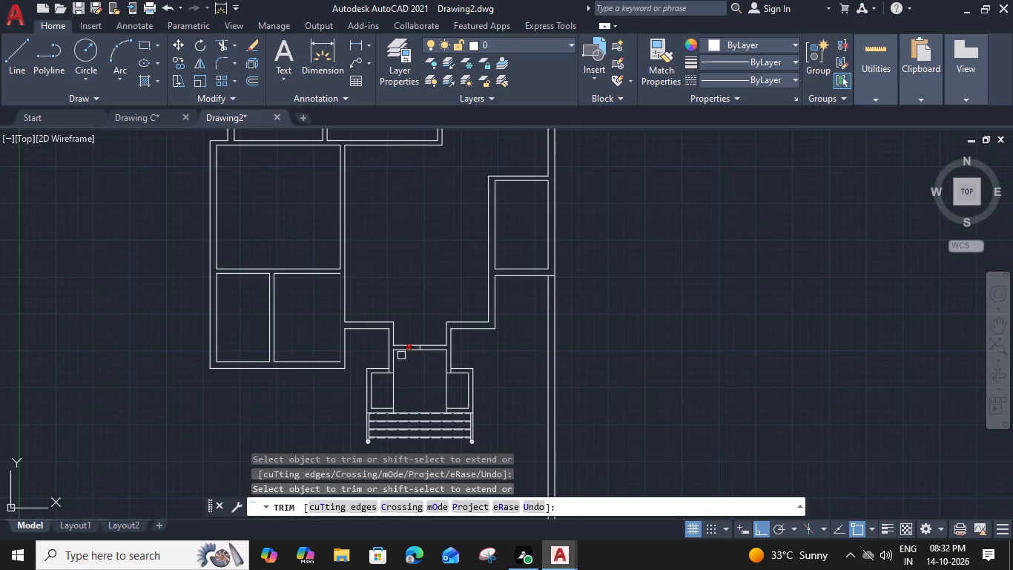
{"action": "scroll", "coordinate": [439, 393], "scroll_direction": "up", "scroll_amount": 3}
{"action": "middle_click_drag", "start_coordinate": [438, 292], "coordinate": [427, 445]}
{"action": "scroll", "coordinate": [410, 228], "scroll_direction": "down", "scroll_amount": 5}
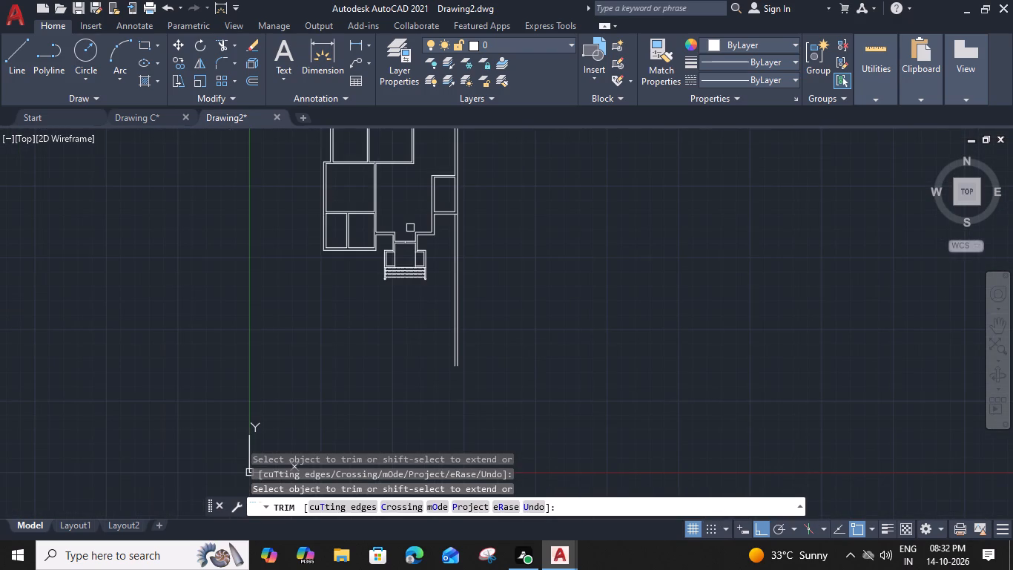
{"action": "middle_click_drag", "start_coordinate": [415, 231], "coordinate": [444, 272]}
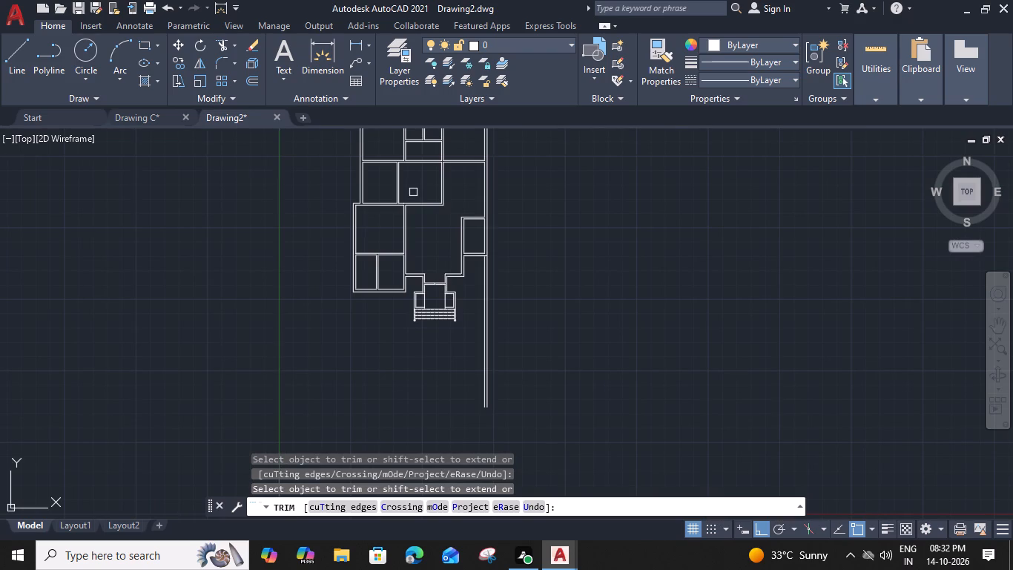
{"action": "key", "text": "Escape"}
Draw a short vertical line across the large left room's top wall, extending the left line of the partition above to the wall's lower line.
{"action": "key", "text": "l"}
{"action": "key", "text": "space"}
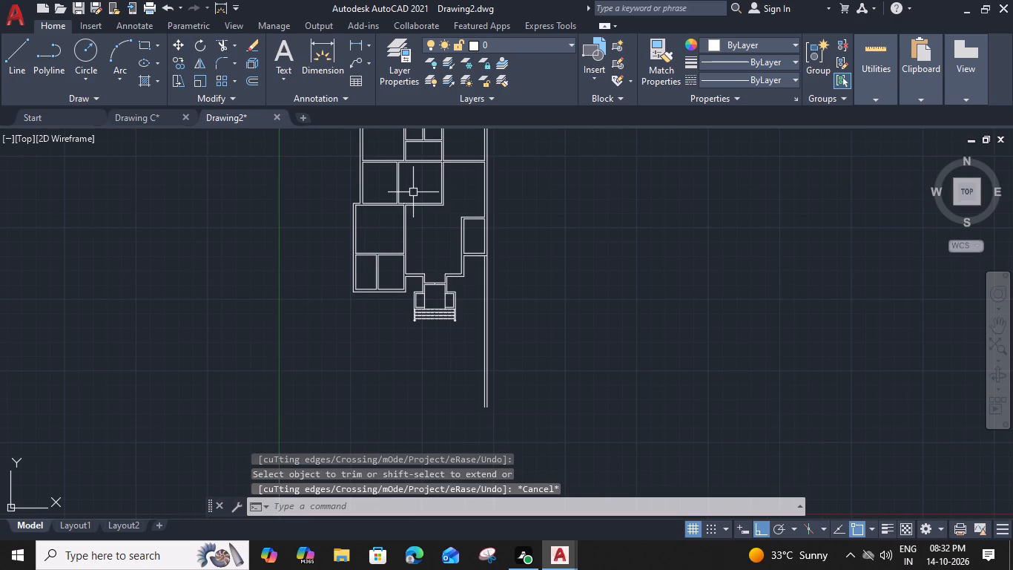
{"action": "scroll", "coordinate": [397, 205], "scroll_direction": "up", "scroll_amount": 4}
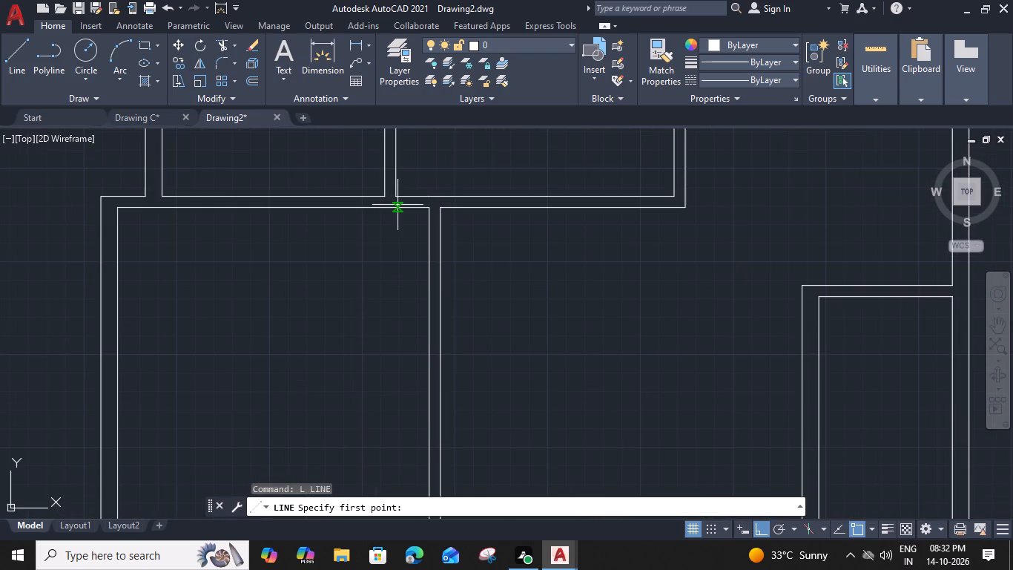
{"action": "left_click", "coordinate": [386, 198]}
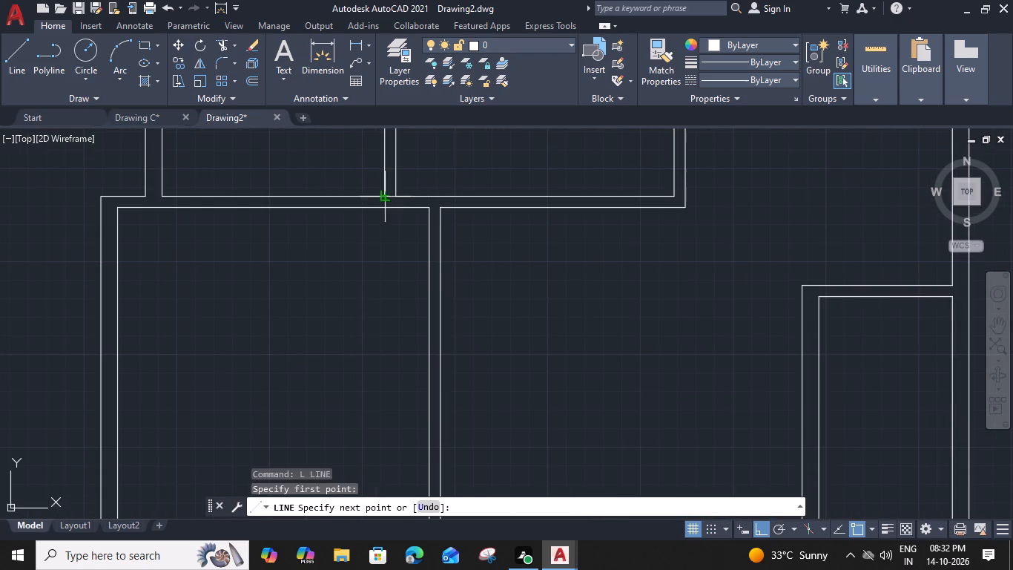
{"action": "left_click", "coordinate": [385, 212]}
{"action": "key", "text": "space"}
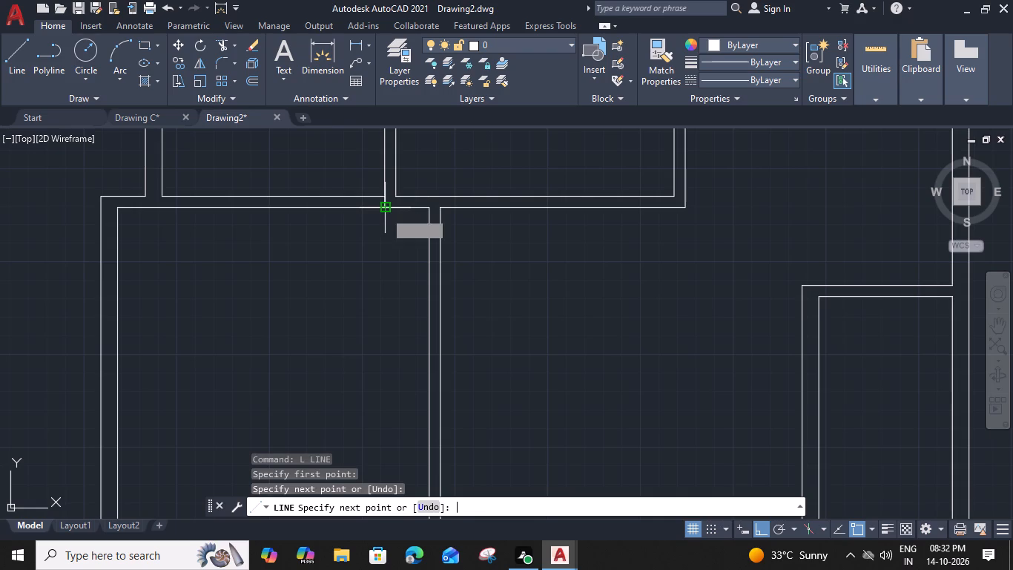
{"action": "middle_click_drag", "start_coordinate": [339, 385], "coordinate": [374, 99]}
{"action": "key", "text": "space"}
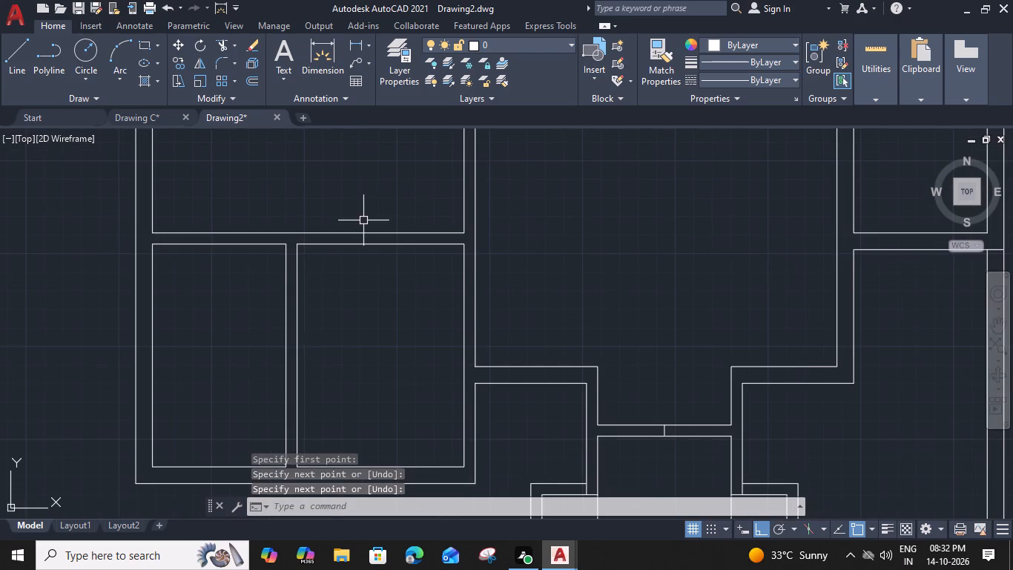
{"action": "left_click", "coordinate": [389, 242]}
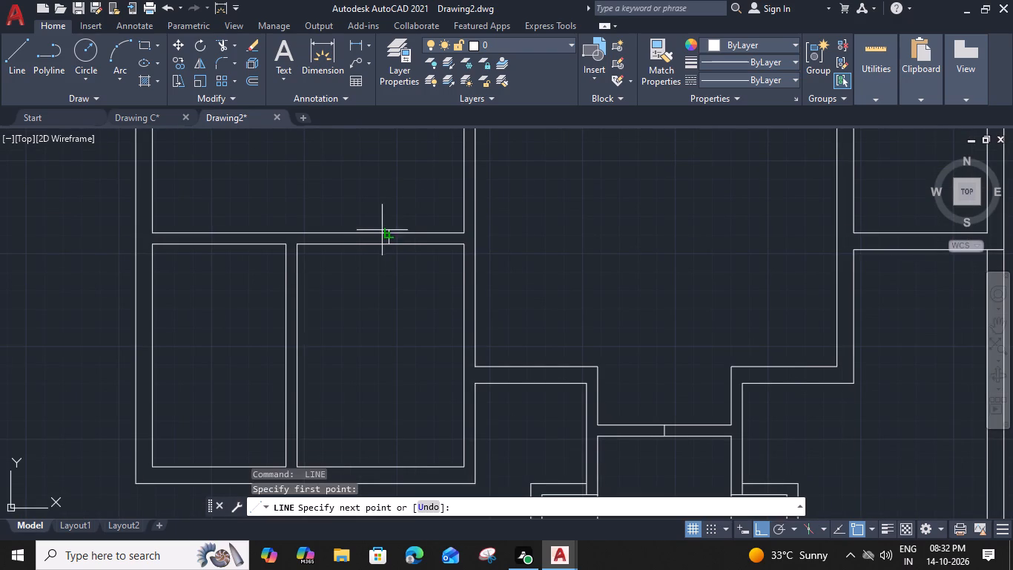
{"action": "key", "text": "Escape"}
Draw a short vertical line across the wall above the lower-left block's right-hand room, at the midpoint of that room's top line.
{"action": "type", "text": "L"}
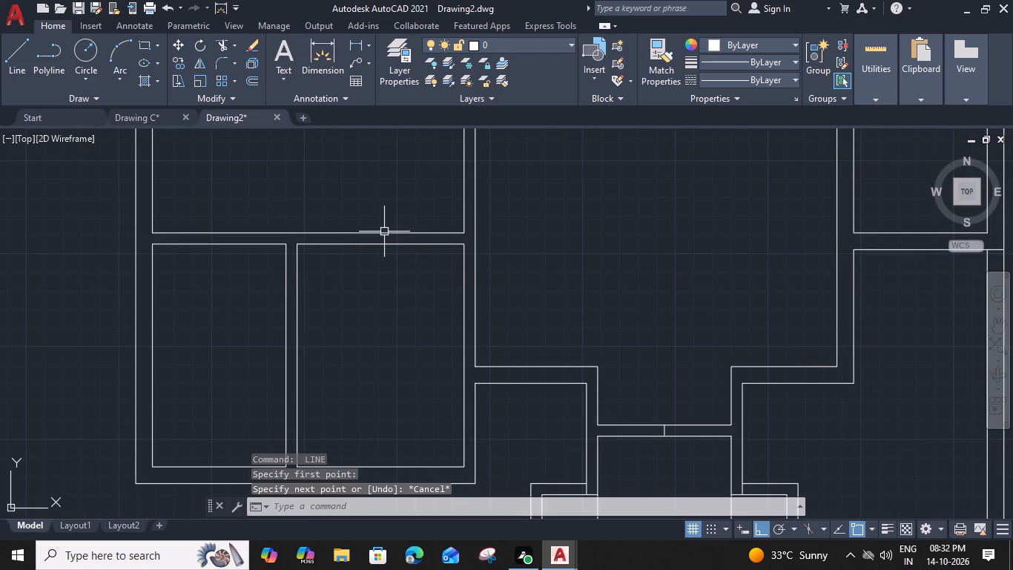
{"action": "key", "text": "space"}
{"action": "left_click", "coordinate": [383, 248]}
{"action": "left_click", "coordinate": [383, 235]}
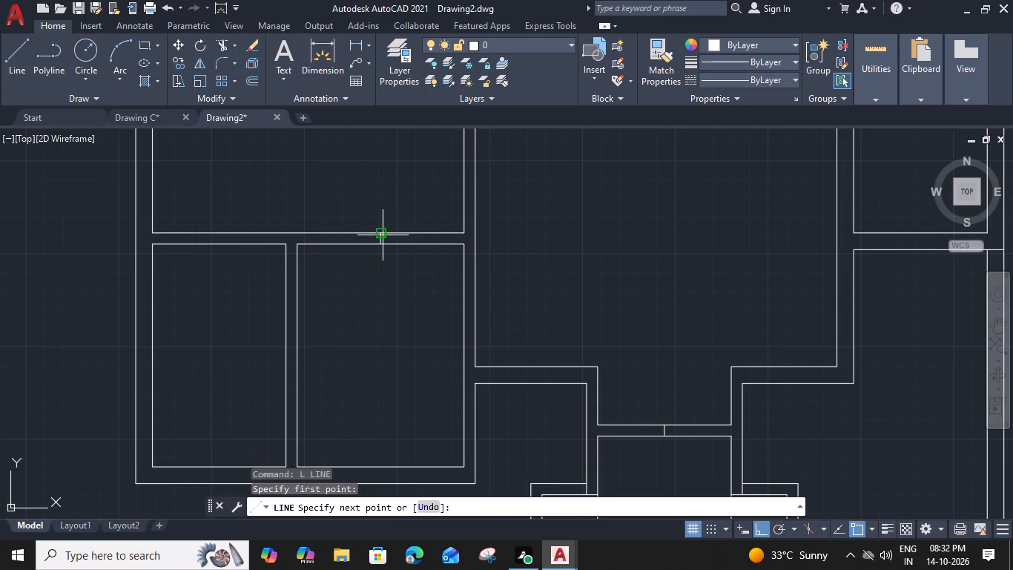
{"action": "key", "text": "space"}
Close the top end of the lower-left room's partition with a short horizontal line between its two lines.
{"action": "key", "text": "space"}
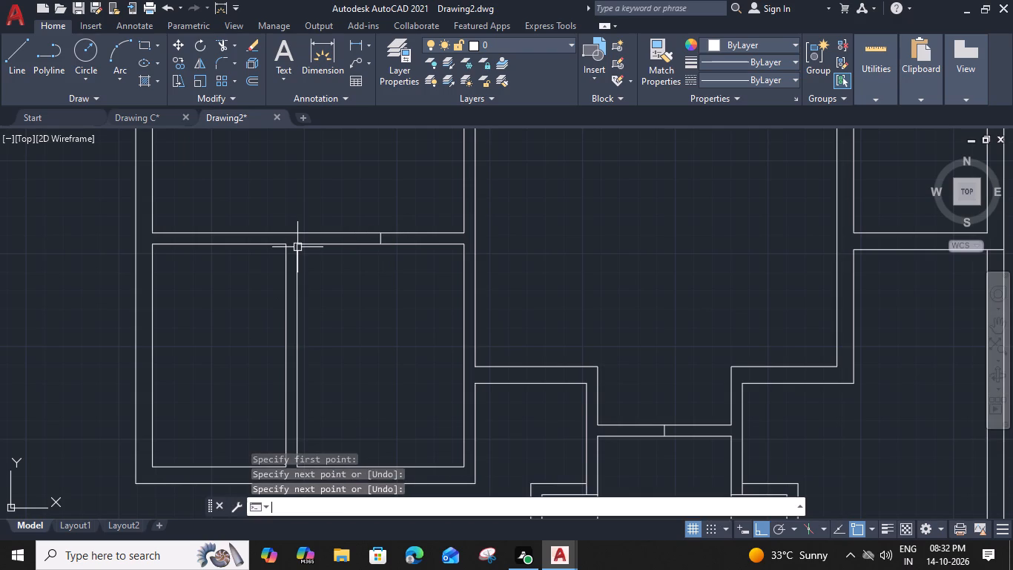
{"action": "left_click", "coordinate": [297, 246]}
{"action": "left_click", "coordinate": [282, 244]}
{"action": "key", "text": "space"}
Draw a short vertical line across the small right-hand room's top wall, joining its inner upper-left corner to the outer wall line.
{"action": "scroll", "coordinate": [282, 244], "scroll_direction": "down", "scroll_amount": 2}
{"action": "middle_click_drag", "start_coordinate": [515, 217], "coordinate": [499, 243]}
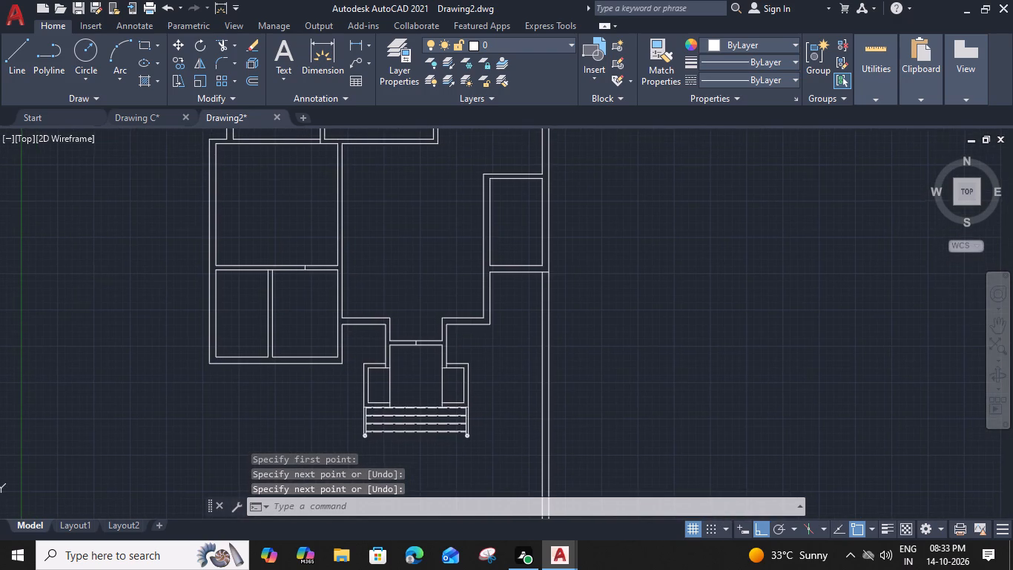
{"action": "middle_click_drag", "start_coordinate": [499, 243], "coordinate": [492, 283]}
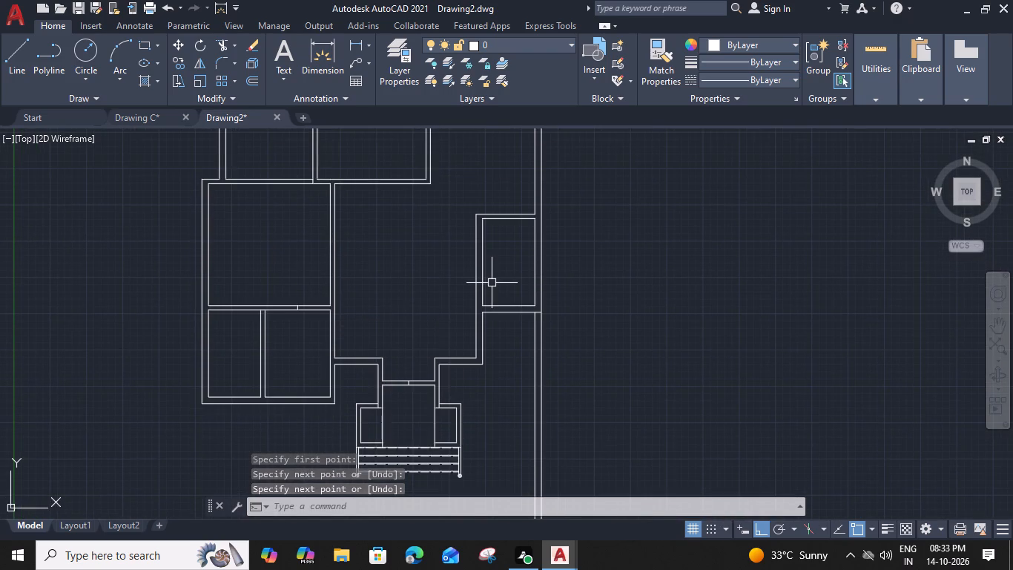
{"action": "scroll", "coordinate": [494, 205], "scroll_direction": "up", "scroll_amount": 3}
{"action": "key", "text": "space"}
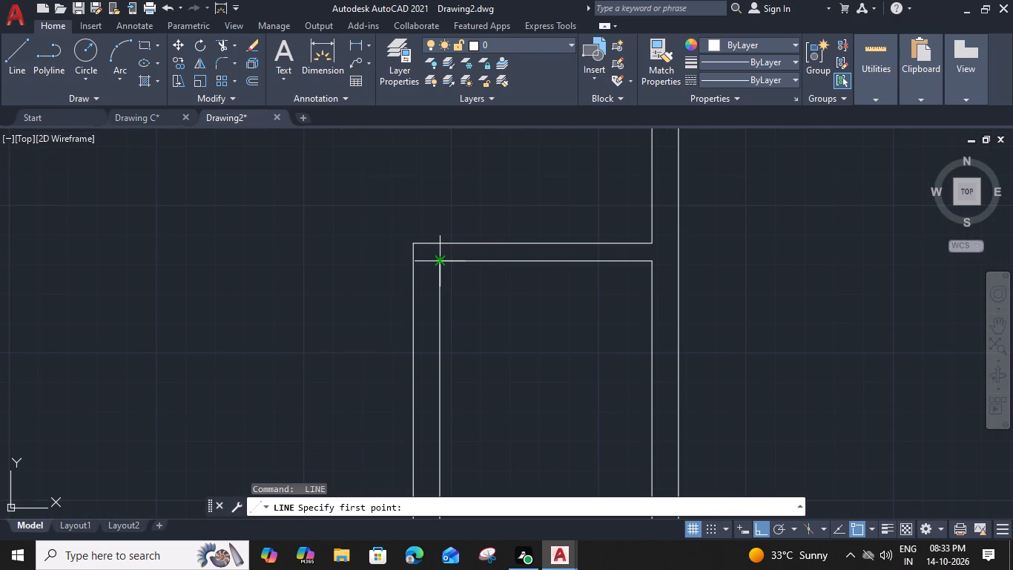
{"action": "left_click", "coordinate": [442, 258]}
{"action": "left_click", "coordinate": [444, 240]}
{"action": "key", "text": "space"}
Close the bottom ends of the two vertical walls flanking the middle room with short horizontal lines at the cross wall.
{"action": "scroll", "coordinate": [444, 239], "scroll_direction": "down", "scroll_amount": 2}
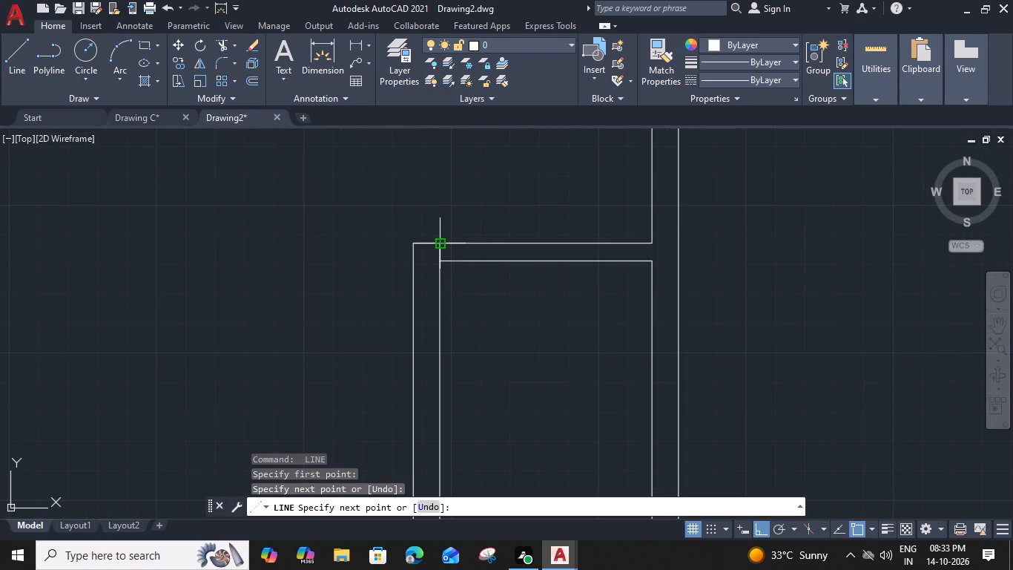
{"action": "middle_click_drag", "start_coordinate": [391, 215], "coordinate": [469, 309]}
{"action": "middle_click_drag", "start_coordinate": [459, 214], "coordinate": [455, 272]}
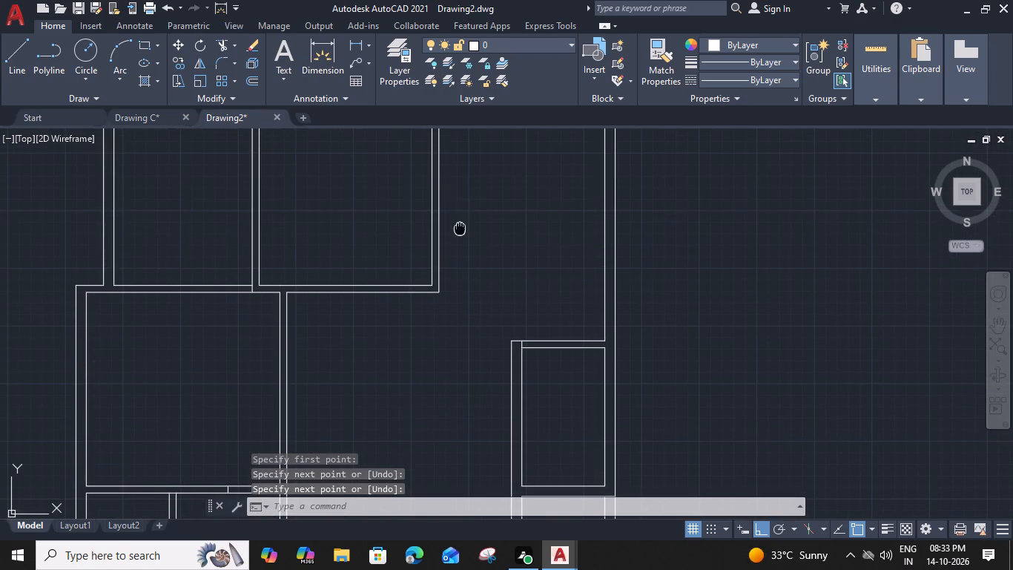
{"action": "middle_click_drag", "start_coordinate": [455, 272], "coordinate": [538, 374]}
{"action": "scroll", "coordinate": [497, 237], "scroll_direction": "up", "scroll_amount": 1}
{"action": "key", "text": "space"}
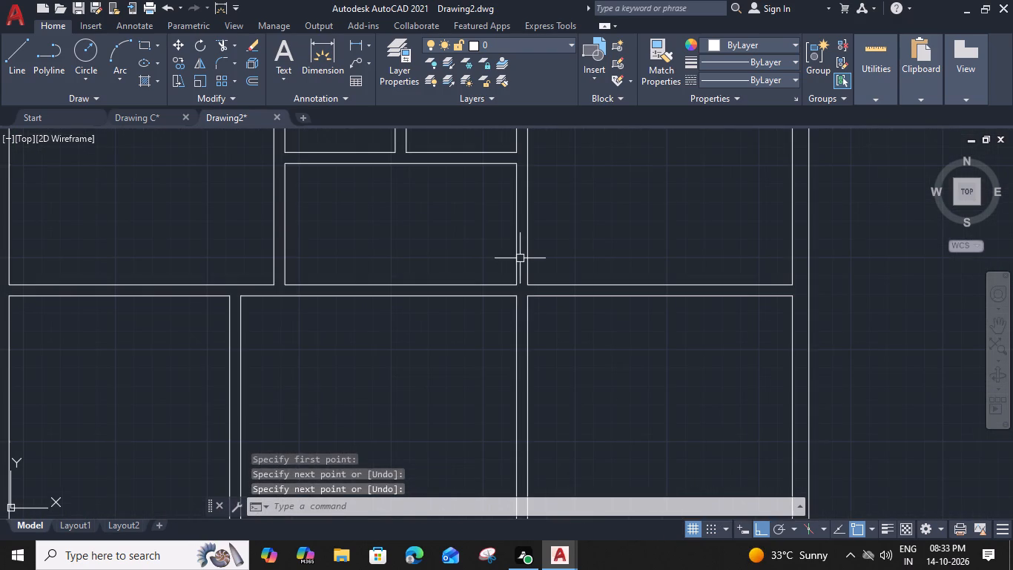
{"action": "left_click", "coordinate": [516, 284]}
{"action": "left_click", "coordinate": [524, 284]}
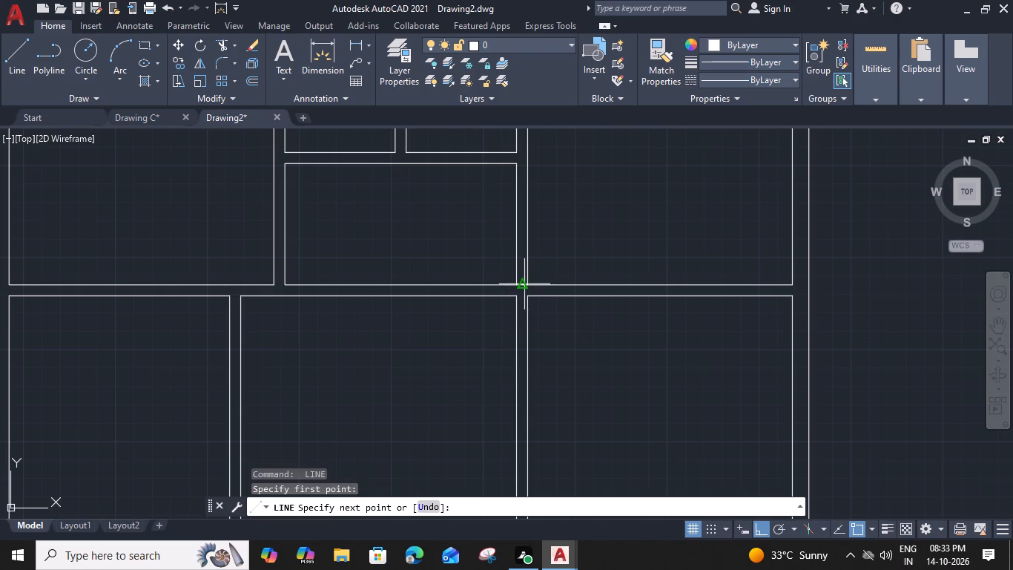
{"action": "key", "text": "space"}
{"action": "middle_click_drag", "start_coordinate": [445, 236], "coordinate": [520, 272]}
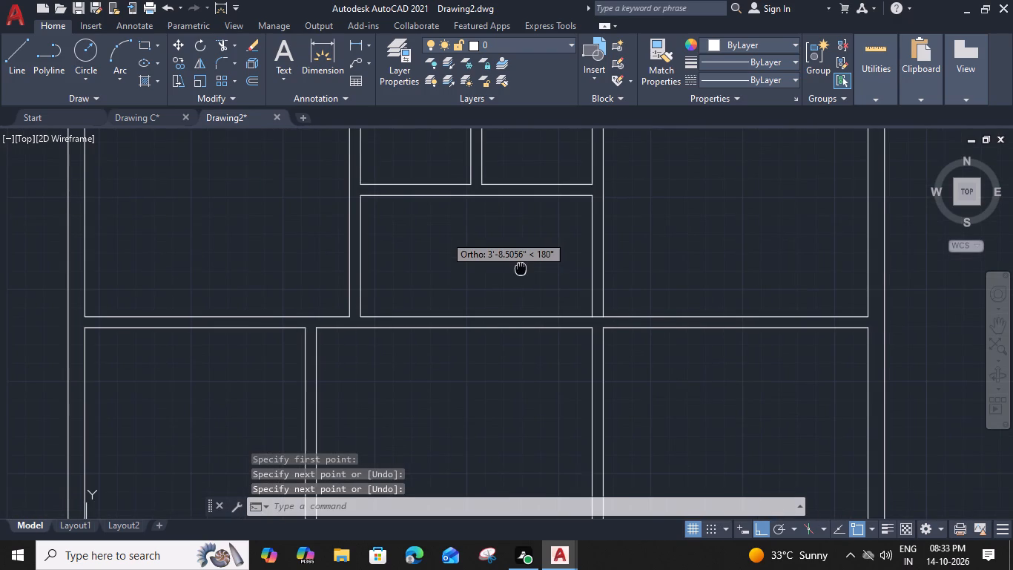
{"action": "key", "text": "space"}
{"action": "left_click", "coordinate": [357, 324]}
{"action": "left_click", "coordinate": [347, 323]}
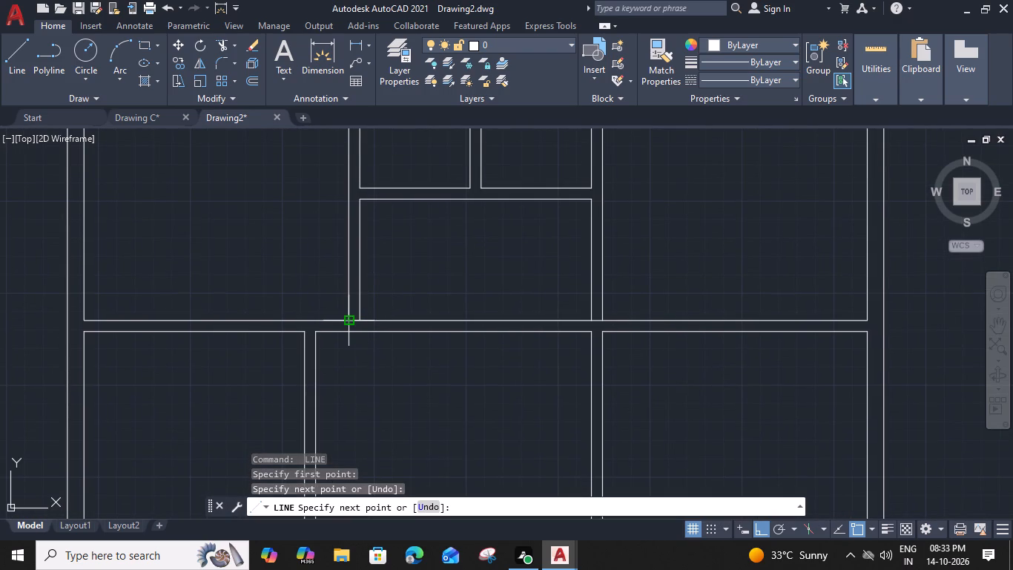
{"action": "key", "text": "space"}
Close the left end of the middle room's top wall with a short vertical line between its two horizontal lines.
{"action": "key", "text": "space"}
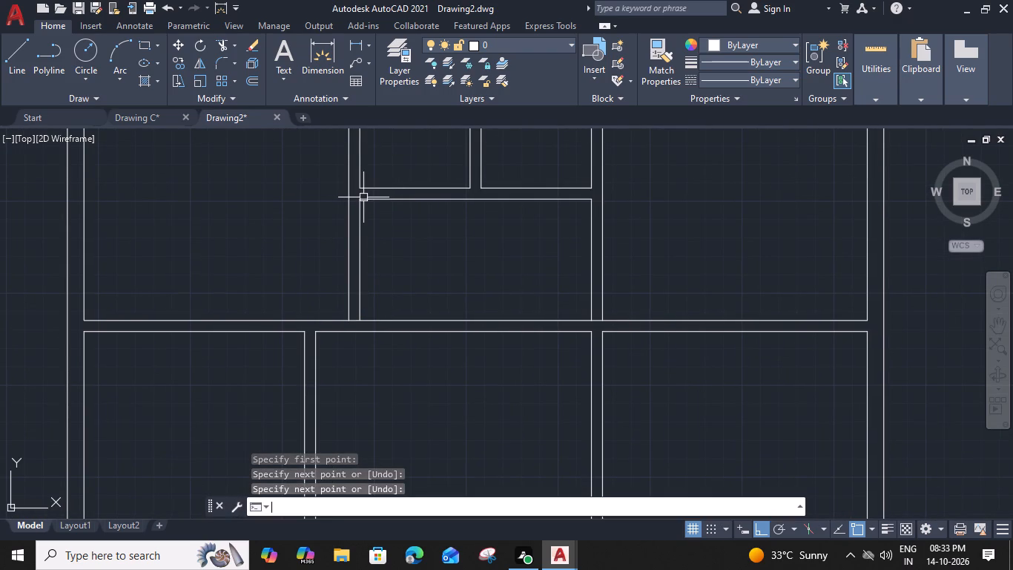
{"action": "left_click", "coordinate": [360, 197]}
{"action": "left_click", "coordinate": [358, 185]}
{"action": "key", "text": "space"}
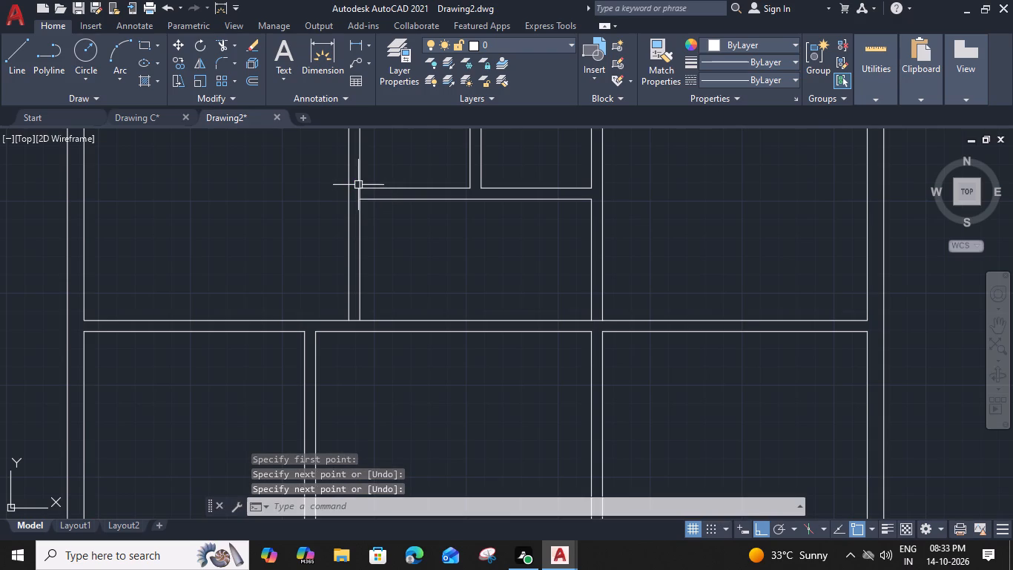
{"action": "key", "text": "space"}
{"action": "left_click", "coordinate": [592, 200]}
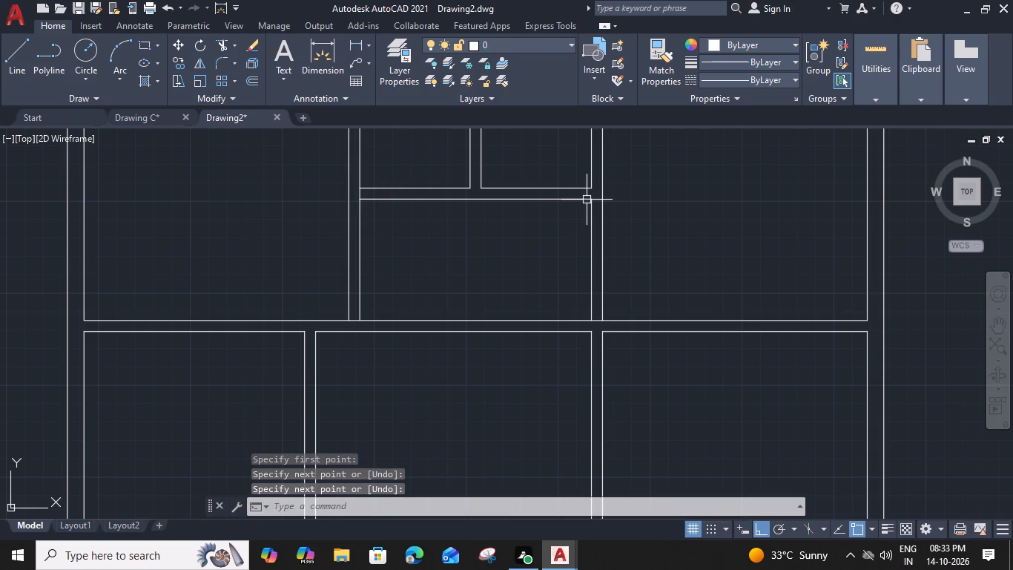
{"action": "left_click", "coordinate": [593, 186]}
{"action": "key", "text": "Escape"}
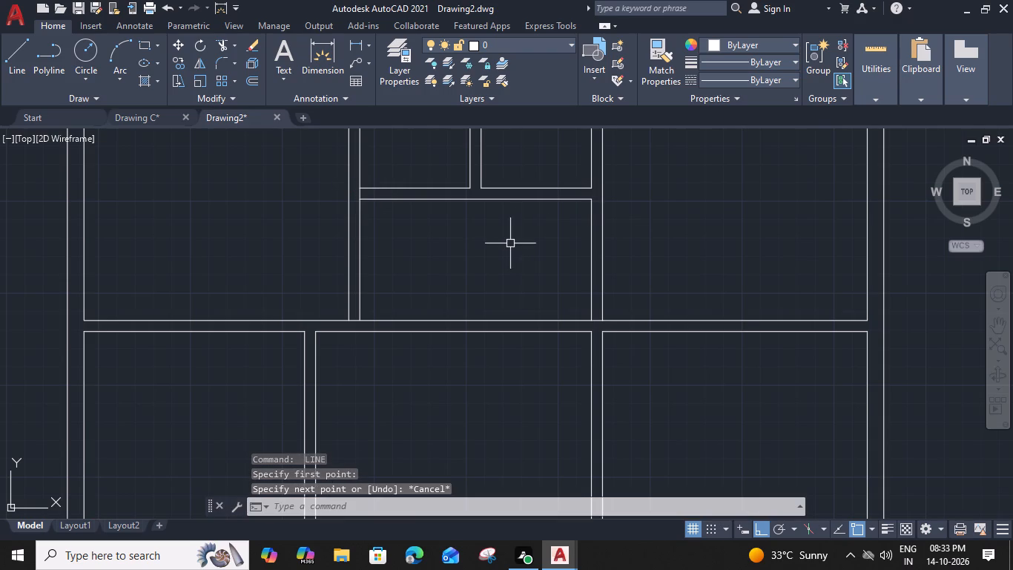
Close the right end of the middle room's top wall with a short vertical line between its two horizontal lines.
{"action": "key", "text": "space"}
{"action": "left_click", "coordinate": [590, 188]}
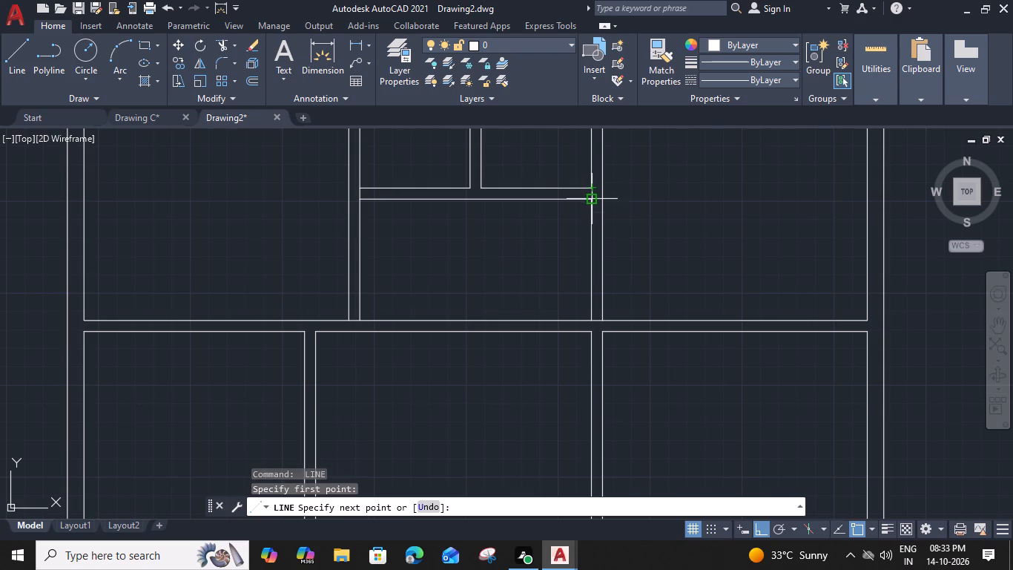
{"action": "left_click", "coordinate": [589, 203]}
{"action": "key", "text": "space"}
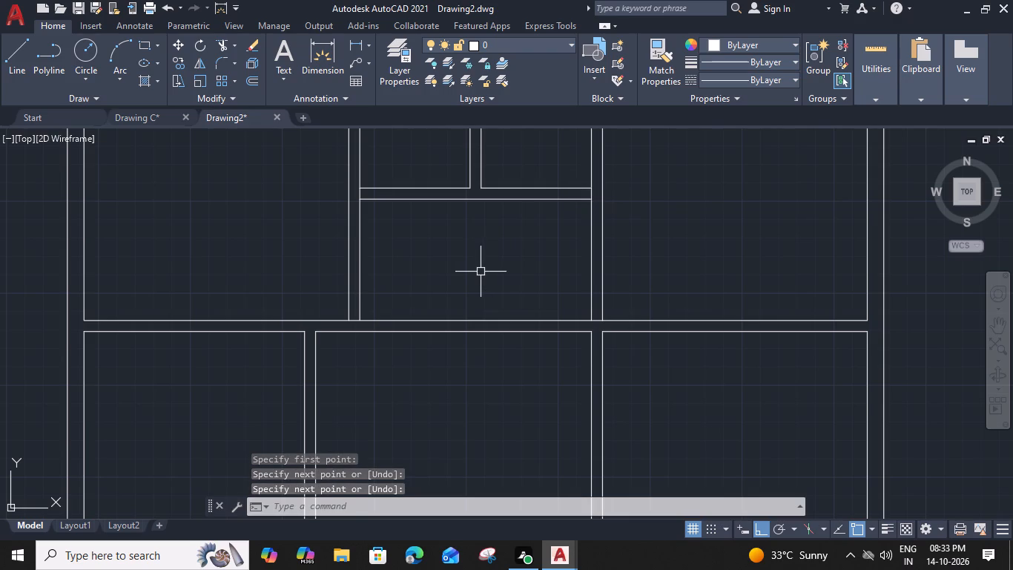
Examine the wall junctions around the central rooms and the wall below the two small upper rooms.
{"action": "middle_click_drag", "start_coordinate": [467, 300], "coordinate": [482, 227]}
{"action": "middle_click_drag", "start_coordinate": [457, 300], "coordinate": [453, 301]}
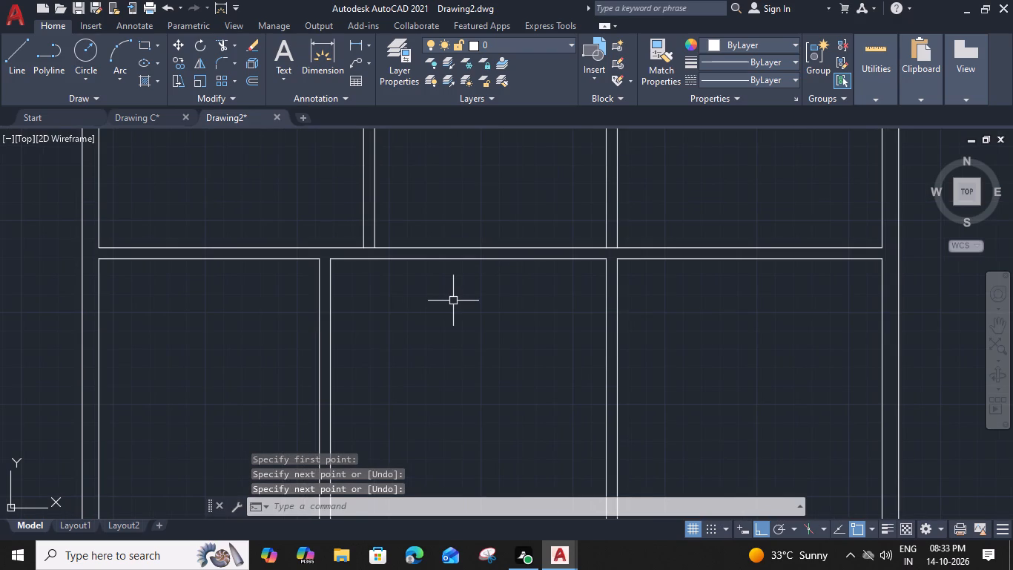
{"action": "middle_click_drag", "start_coordinate": [453, 301], "coordinate": [461, 243]}
{"action": "scroll", "coordinate": [449, 278], "scroll_direction": "down", "scroll_amount": 1}
{"action": "middle_click_drag", "start_coordinate": [444, 295], "coordinate": [439, 259]}
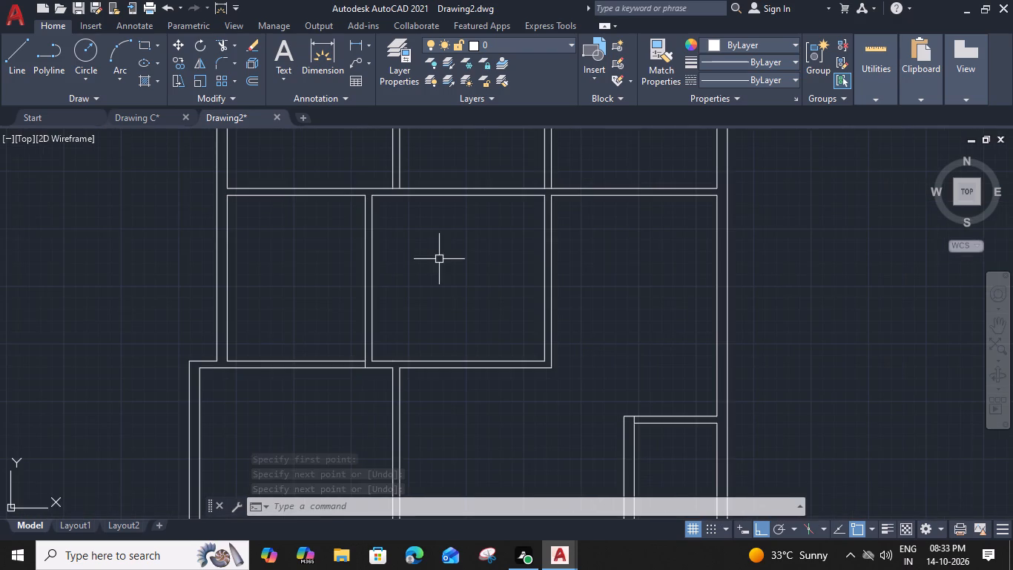
{"action": "middle_click_drag", "start_coordinate": [424, 289], "coordinate": [359, 376]}
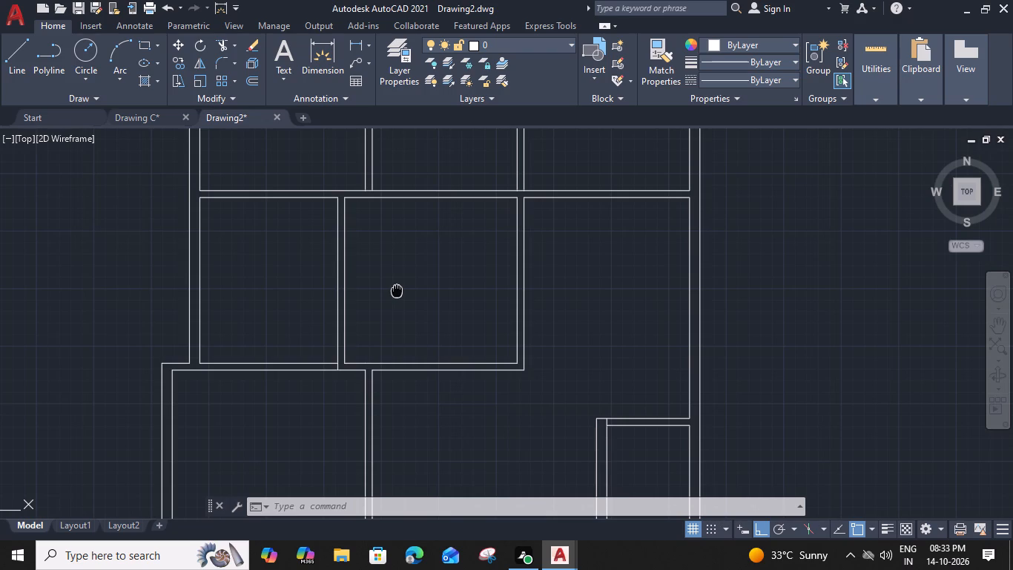
{"action": "middle_click_drag", "start_coordinate": [383, 311], "coordinate": [385, 377]}
{"action": "scroll", "coordinate": [331, 261], "scroll_direction": "up", "scroll_amount": 2}
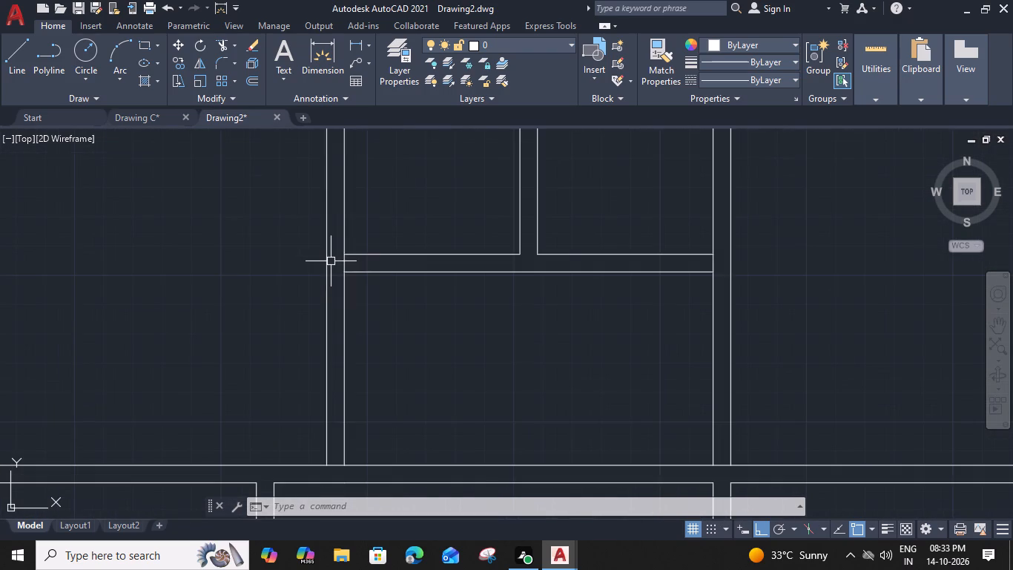
Offset the closing lines at both ends of the middle room's top wall 3" inward along the wall.
{"action": "left_click", "coordinate": [343, 261]}
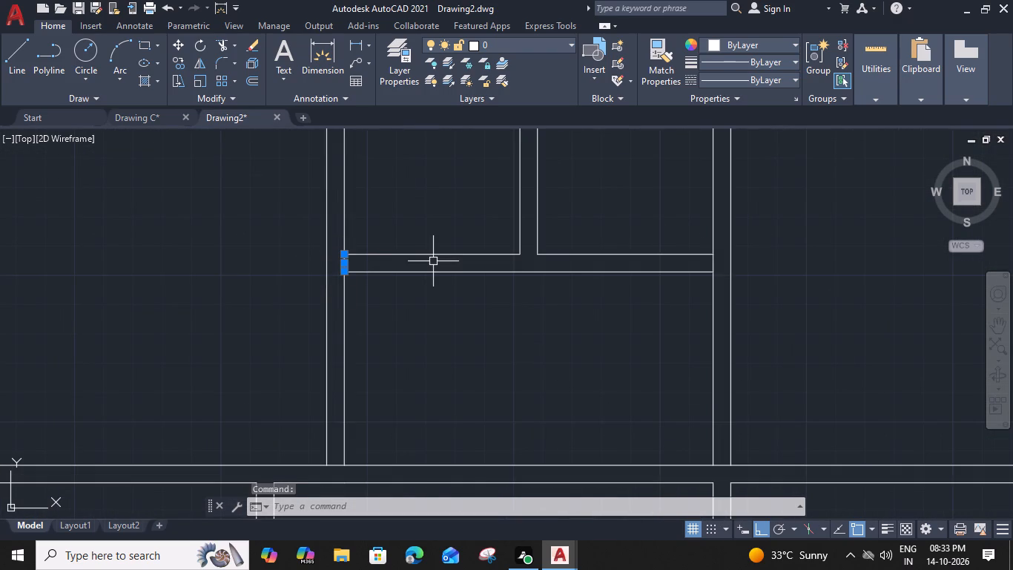
{"action": "type", "text": "O 3\""}
{"action": "key", "text": "Return"}
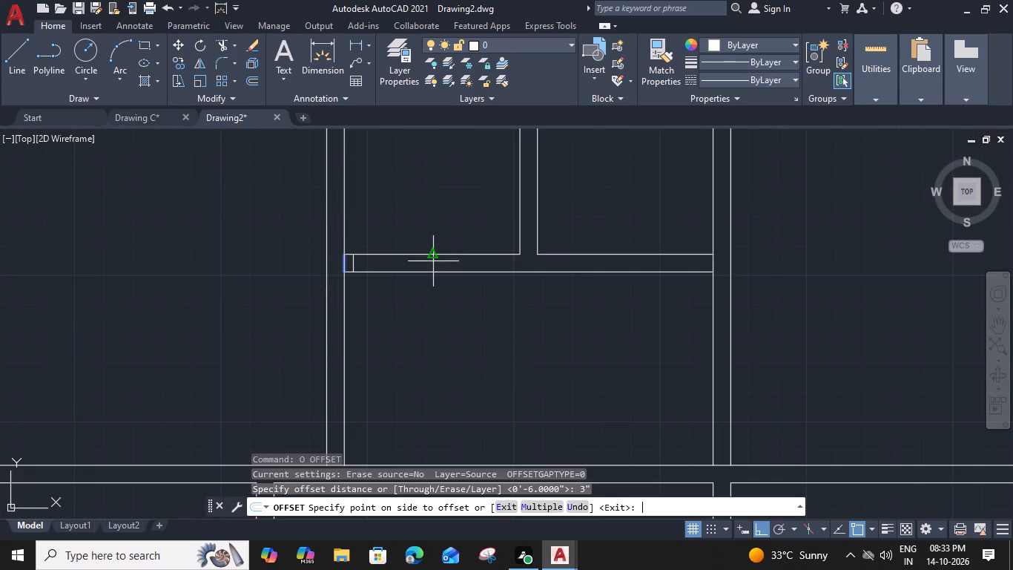
{"action": "left_click", "coordinate": [430, 265]}
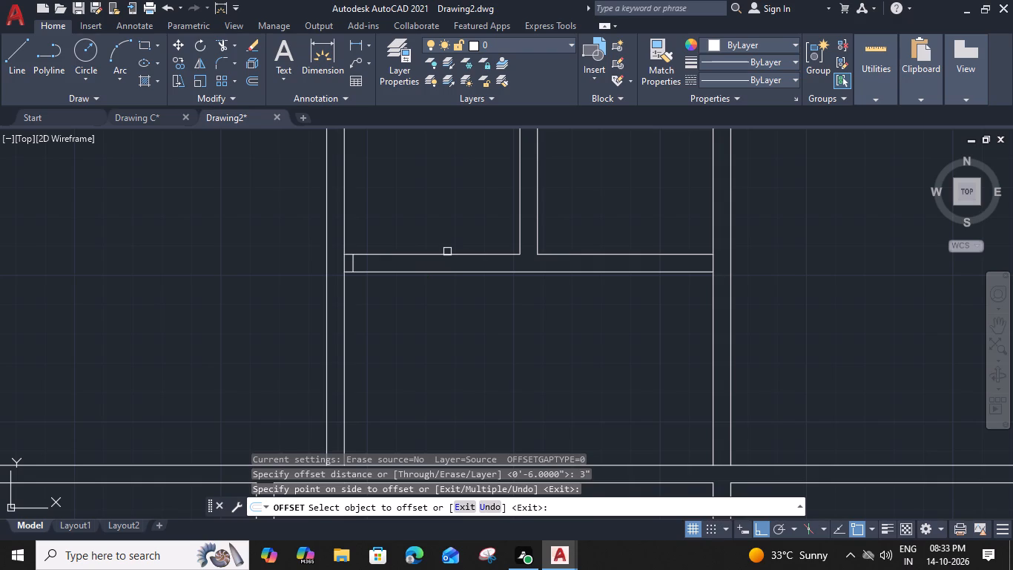
{"action": "left_click_drag", "start_coordinate": [711, 263], "coordinate": [704, 263]}
{"action": "left_click", "coordinate": [623, 266]}
Offset the closing lines at the bottom of the two vertical walls flanking the middle room 3" upward.
{"action": "middle_click_drag", "start_coordinate": [409, 343], "coordinate": [378, 232]}
{"action": "left_click", "coordinate": [303, 356]}
{"action": "left_click", "coordinate": [306, 302]}
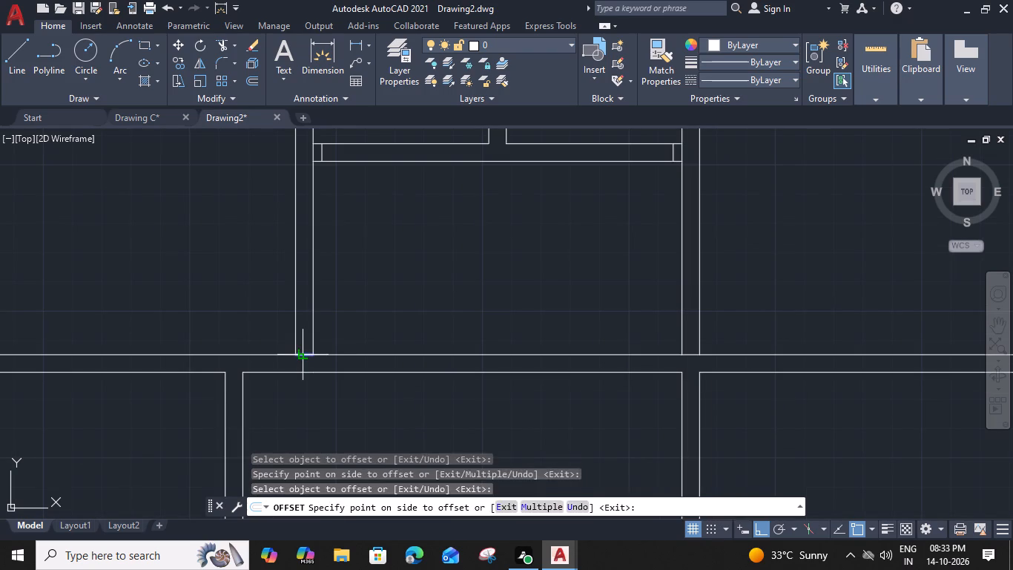
{"action": "left_click", "coordinate": [691, 356]}
{"action": "left_click", "coordinate": [695, 289]}
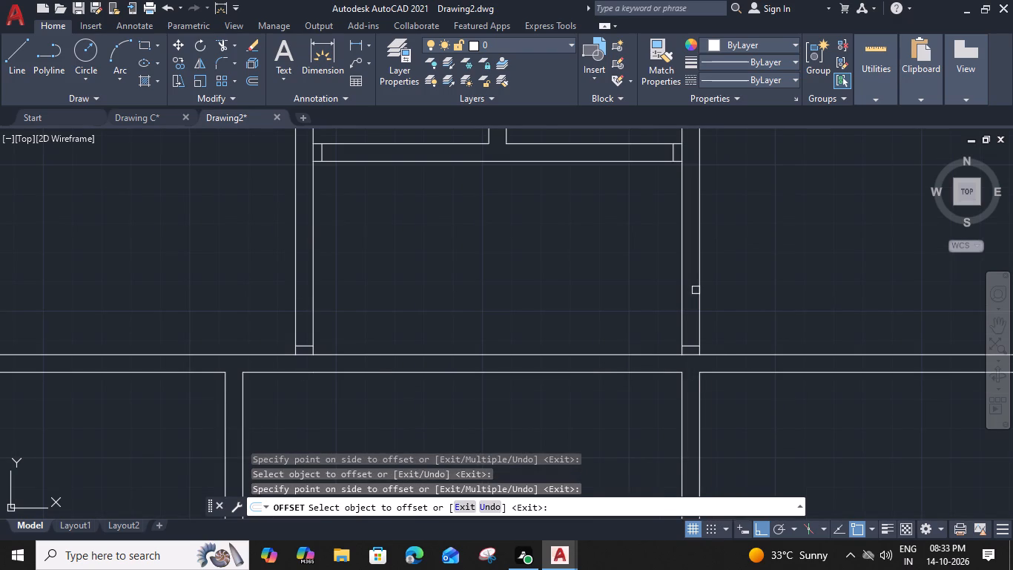
Offset the short vertical closing line at the wall junction above the large lower-left room 3" to the left.
{"action": "scroll", "coordinate": [604, 374], "scroll_direction": "down", "scroll_amount": 1}
{"action": "middle_click_drag", "start_coordinate": [527, 392], "coordinate": [496, 149]}
{"action": "middle_click_drag", "start_coordinate": [497, 358], "coordinate": [482, 215]}
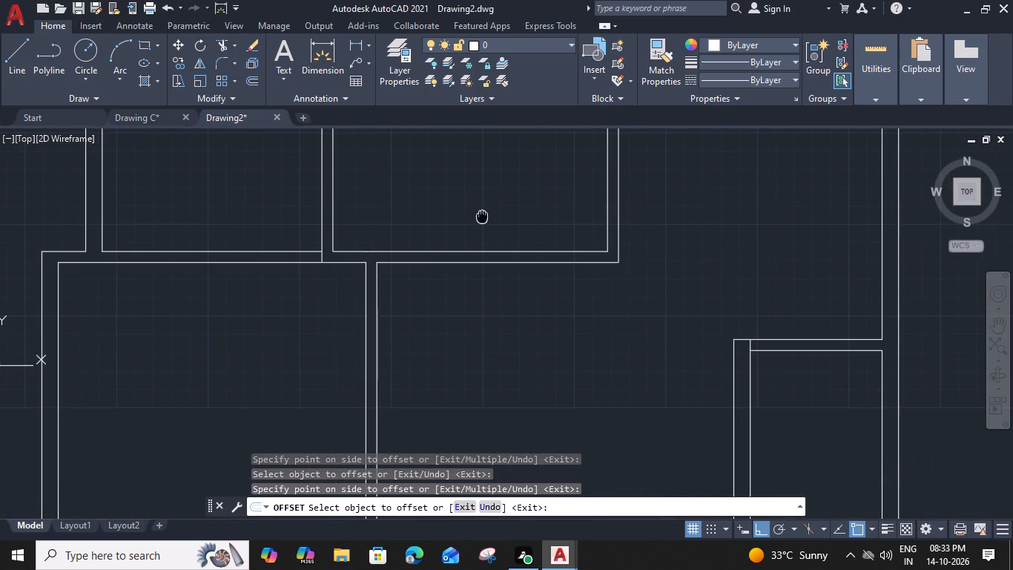
{"action": "scroll", "coordinate": [296, 263], "scroll_direction": "up", "scroll_amount": 1}
{"action": "left_click", "coordinate": [337, 255]}
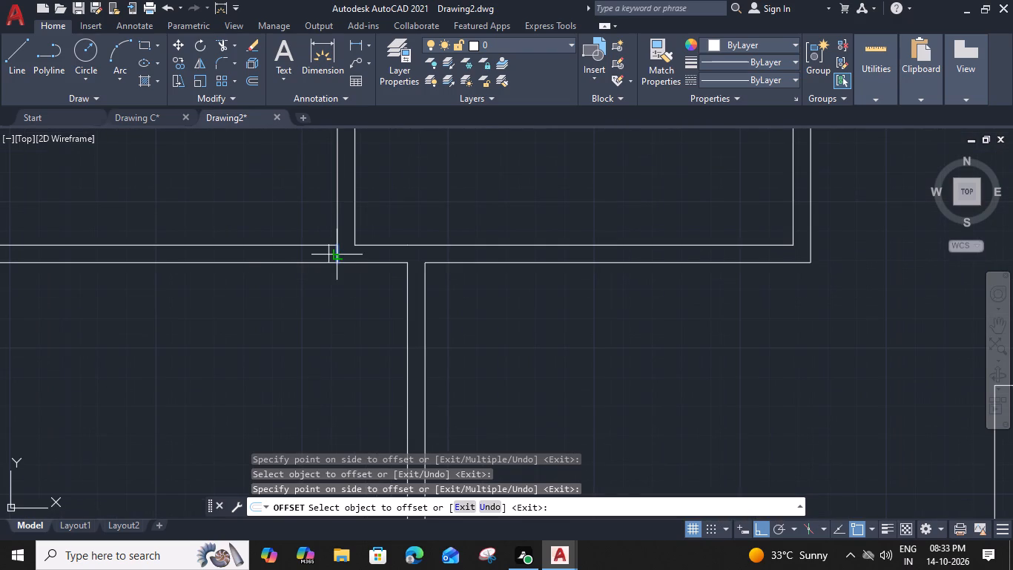
{"action": "left_click", "coordinate": [258, 260]}
Offset the closing line at the top of the partition between the two small lower-left rooms 3" downward.
{"action": "scroll", "coordinate": [255, 261], "scroll_direction": "down", "scroll_amount": 2}
{"action": "middle_click_drag", "start_coordinate": [287, 356], "coordinate": [296, 200]}
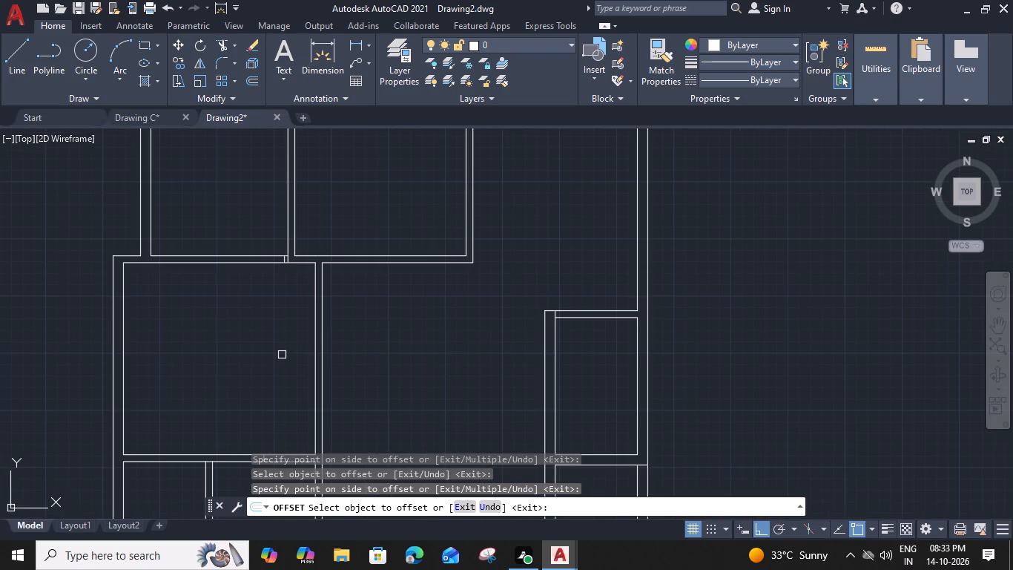
{"action": "scroll", "coordinate": [241, 324], "scroll_direction": "up", "scroll_amount": 3}
{"action": "left_click", "coordinate": [154, 253]}
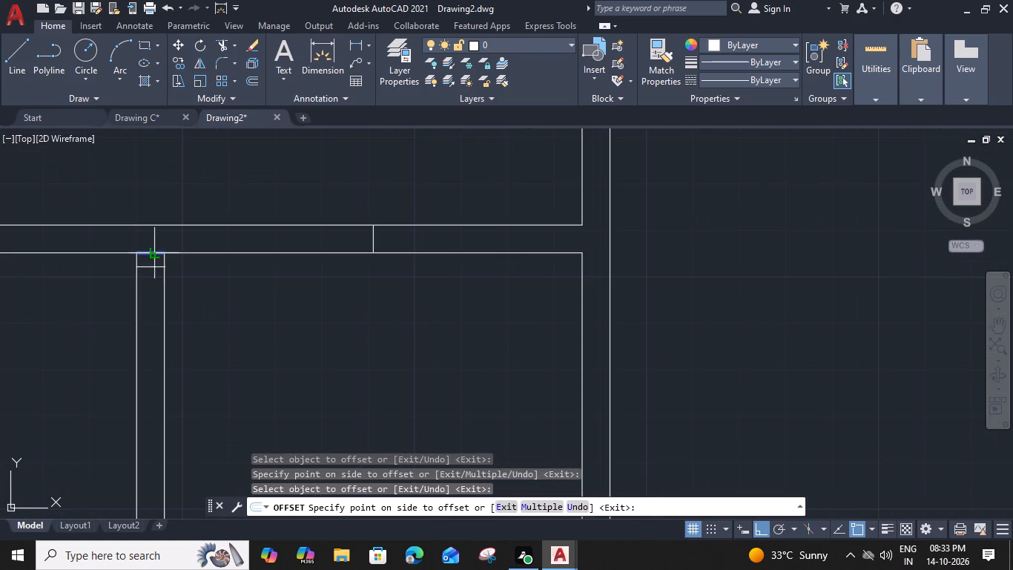
{"action": "left_click", "coordinate": [146, 353]}
Offset the closing line at the left end of the small right-hand room's top wall 3" to the right.
{"action": "scroll", "coordinate": [146, 353], "scroll_direction": "down", "scroll_amount": 3}
{"action": "middle_click_drag", "start_coordinate": [354, 385], "coordinate": [318, 277]}
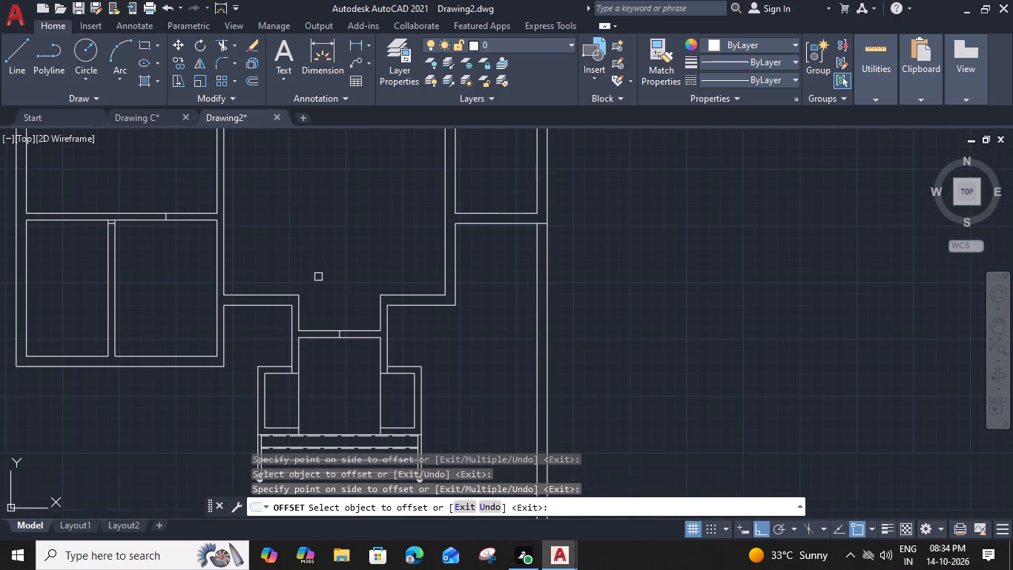
{"action": "middle_click_drag", "start_coordinate": [373, 232], "coordinate": [268, 362]}
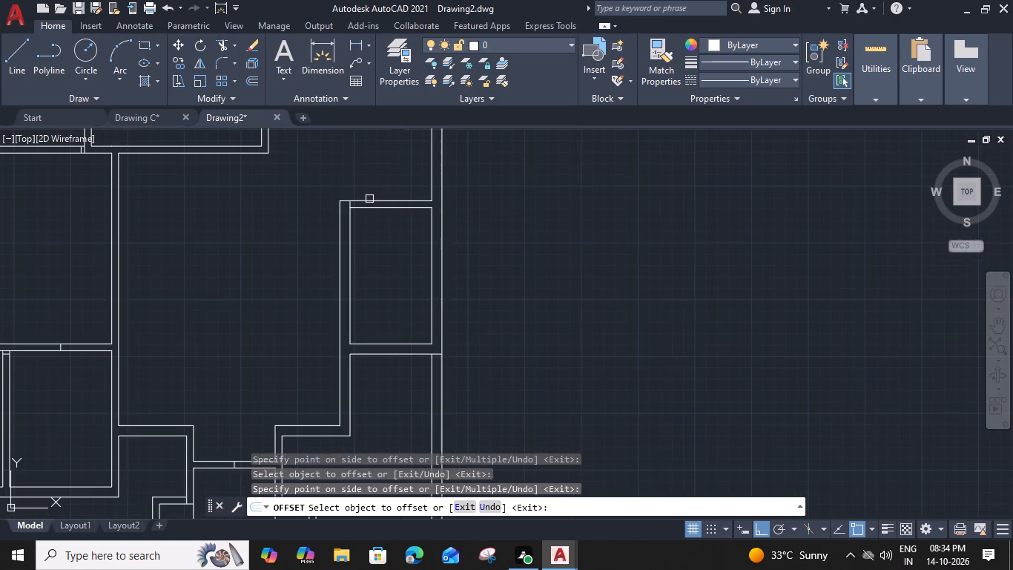
{"action": "scroll", "coordinate": [368, 199], "scroll_direction": "up", "scroll_amount": 3}
{"action": "left_click", "coordinate": [295, 217]}
{"action": "left_click", "coordinate": [368, 221]}
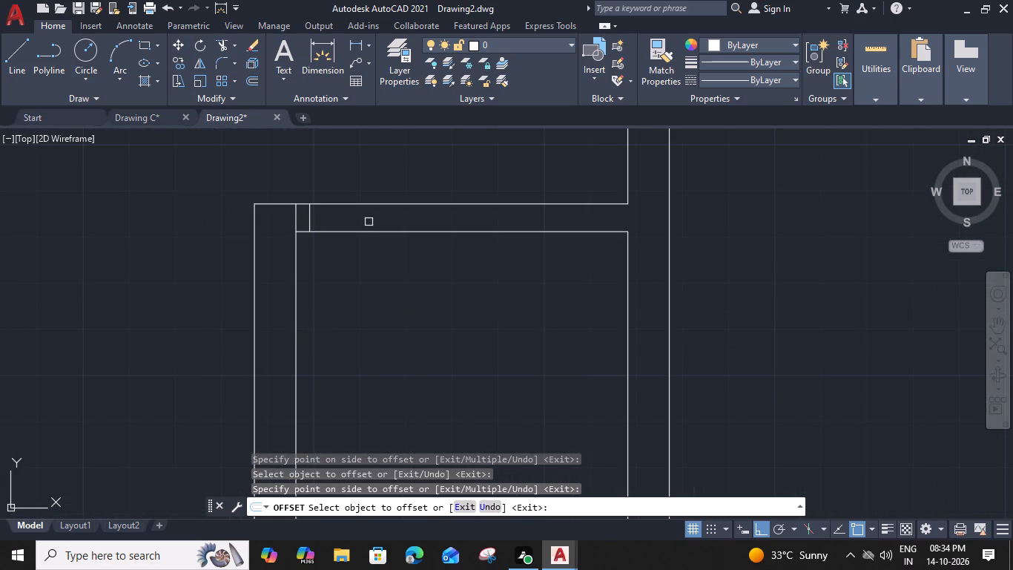
{"action": "scroll", "coordinate": [369, 220], "scroll_direction": "down", "scroll_amount": 2}
{"action": "key", "text": "Escape"}
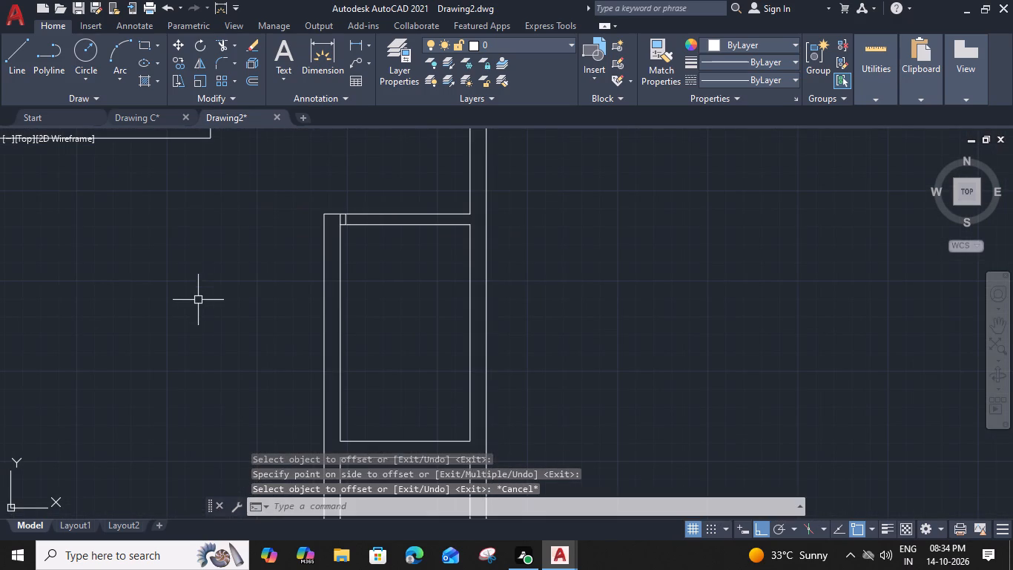
Offset the 3" jamb lines at both ends of the middle room's top wall 2'6" inward to mark two door openings.
{"action": "scroll", "coordinate": [199, 300], "scroll_direction": "down", "scroll_amount": 2}
{"action": "middle_click_drag", "start_coordinate": [185, 314], "coordinate": [442, 289]}
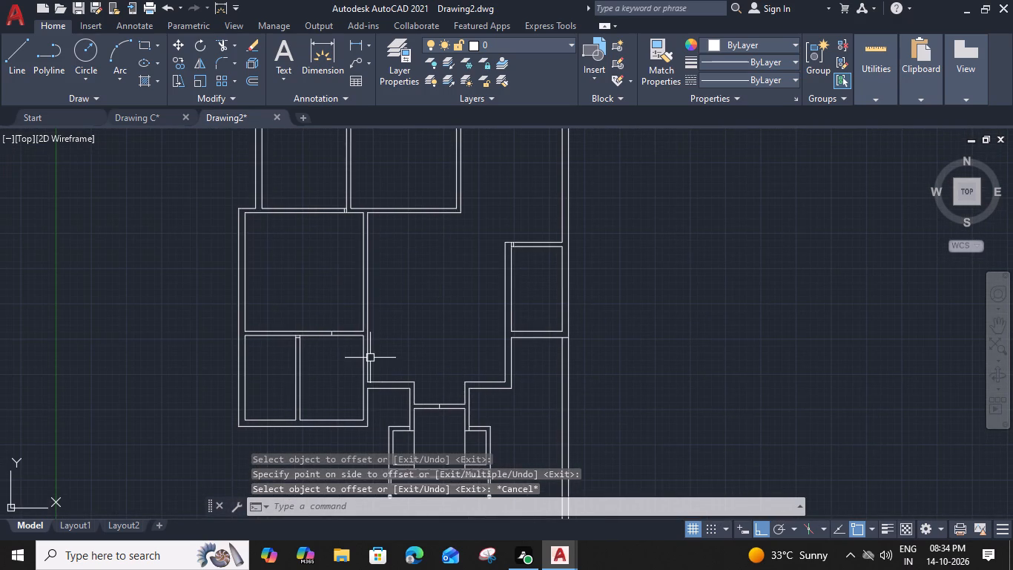
{"action": "middle_click_drag", "start_coordinate": [397, 363], "coordinate": [384, 349]}
{"action": "middle_click_drag", "start_coordinate": [373, 261], "coordinate": [373, 255]}
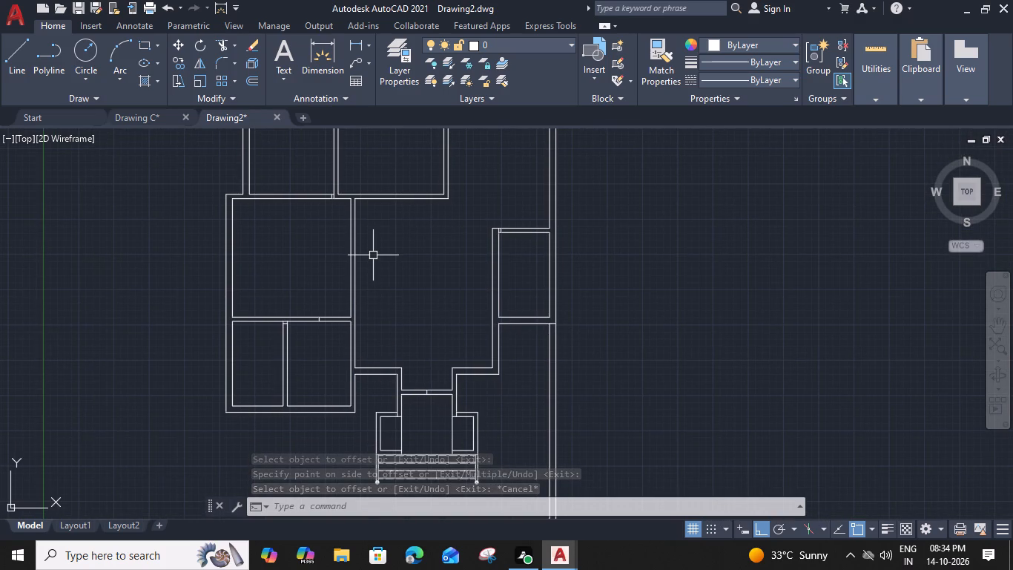
{"action": "middle_click_drag", "start_coordinate": [373, 255], "coordinate": [377, 350]}
{"action": "middle_click_drag", "start_coordinate": [320, 225], "coordinate": [310, 285]}
{"action": "scroll", "coordinate": [330, 212], "scroll_direction": "up", "scroll_amount": 2}
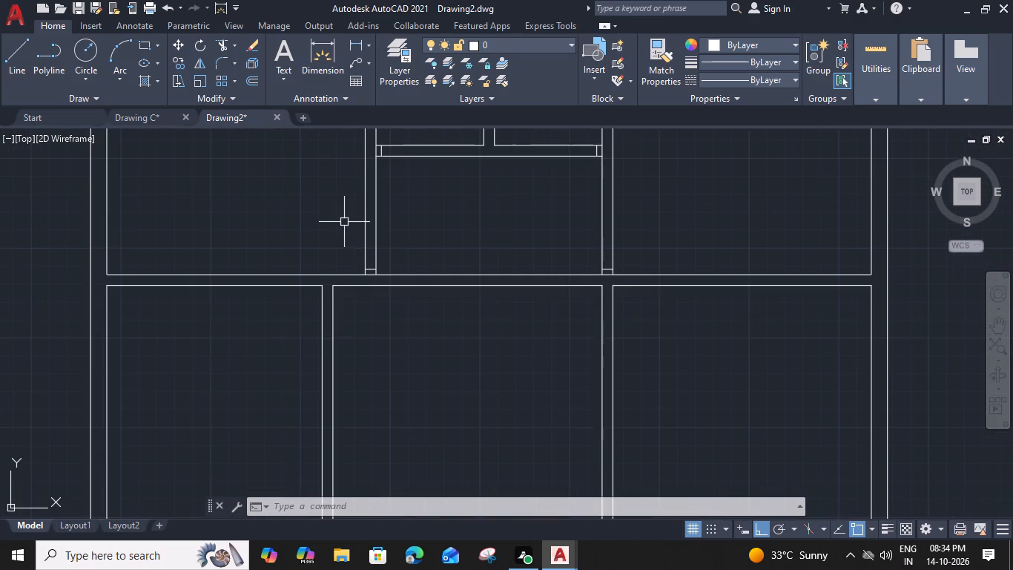
{"action": "middle_click_drag", "start_coordinate": [396, 171], "coordinate": [366, 213]}
{"action": "scroll", "coordinate": [359, 183], "scroll_direction": "up", "scroll_amount": 2}
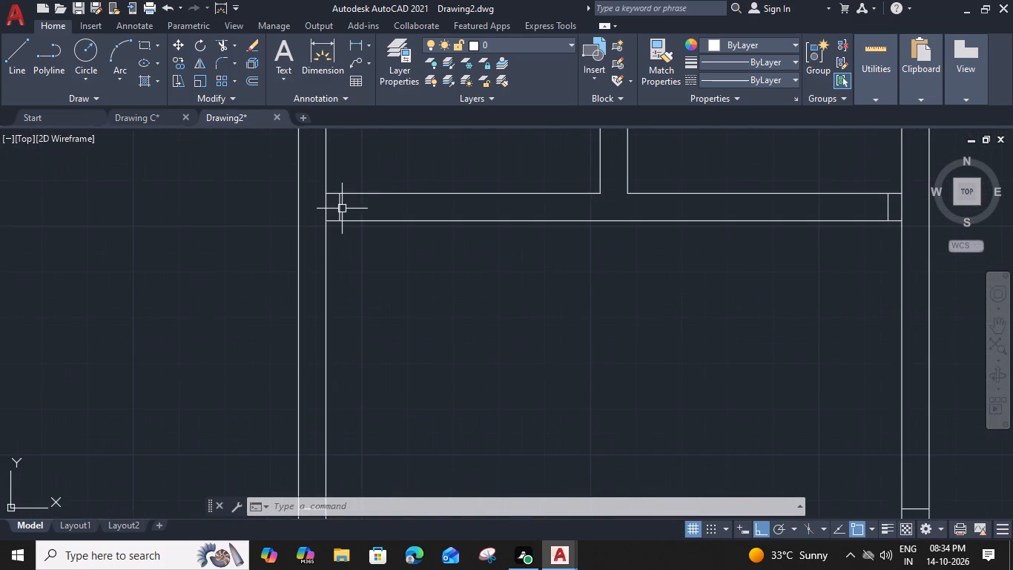
{"action": "left_click", "coordinate": [342, 205]}
{"action": "type", "text": "O 2'"}
{"action": "type", "text": "6\""}
{"action": "key", "text": "Return"}
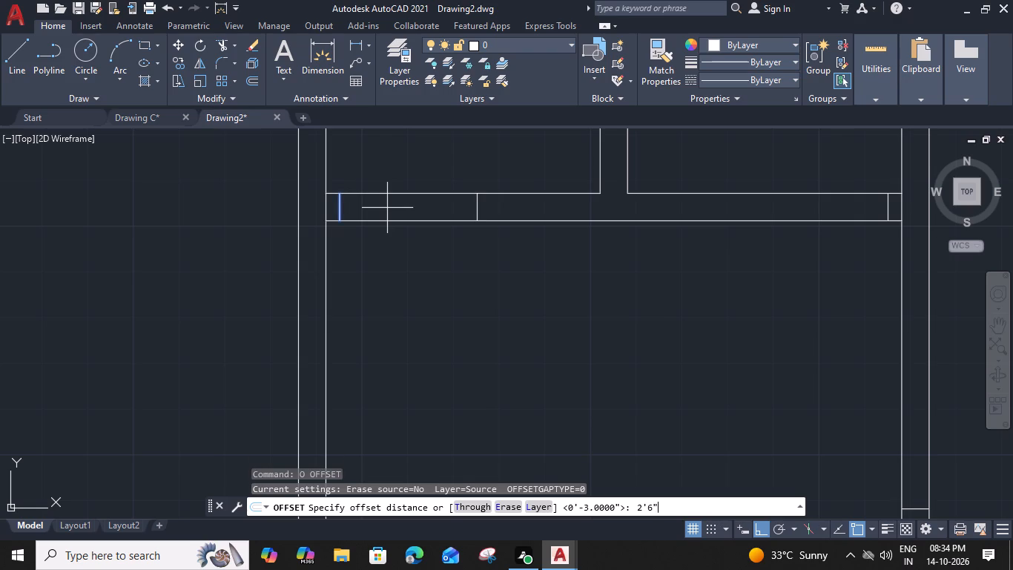
{"action": "left_click", "coordinate": [407, 211]}
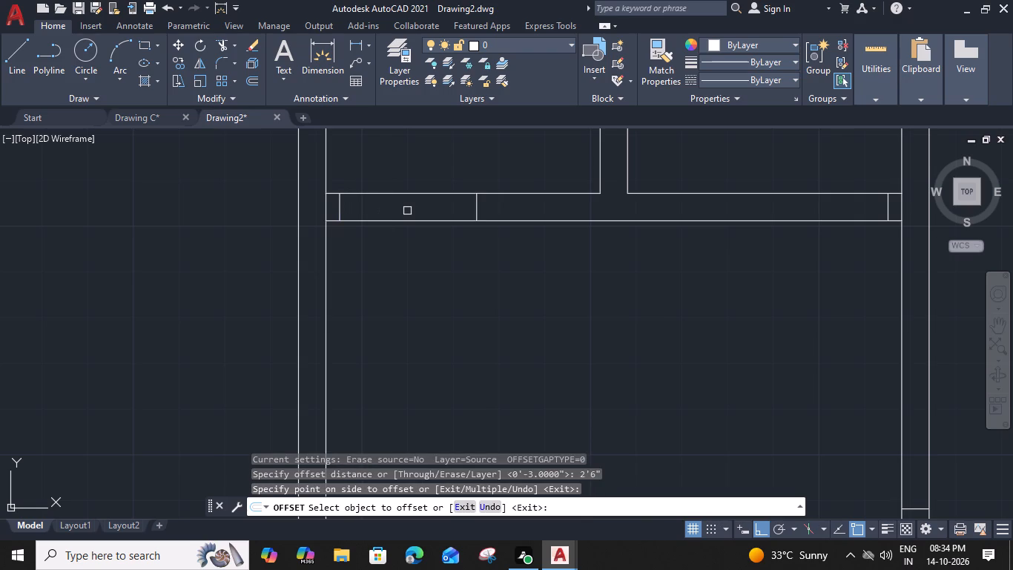
{"action": "left_click", "coordinate": [886, 207]}
{"action": "left_click", "coordinate": [789, 214]}
{"action": "scroll", "coordinate": [788, 214], "scroll_direction": "down", "scroll_amount": 3}
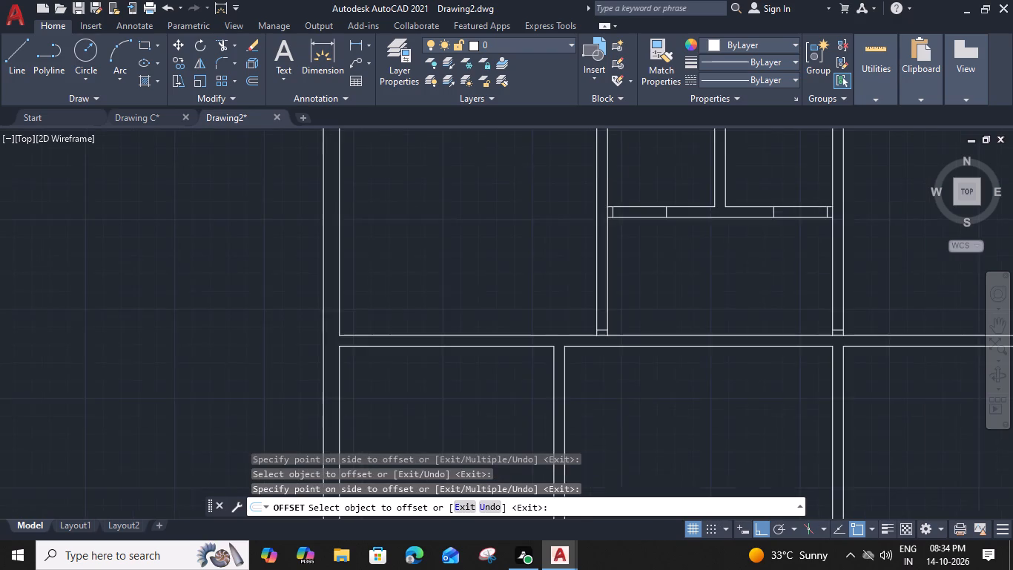
Offset the jamb line in the small right-hand room's top wall 2'6" to the right to mark its door opening.
{"action": "scroll", "coordinate": [788, 214], "scroll_direction": "down", "scroll_amount": 1}
{"action": "middle_click_drag", "start_coordinate": [751, 333], "coordinate": [484, 200]}
{"action": "scroll", "coordinate": [604, 289], "scroll_direction": "up", "scroll_amount": 4}
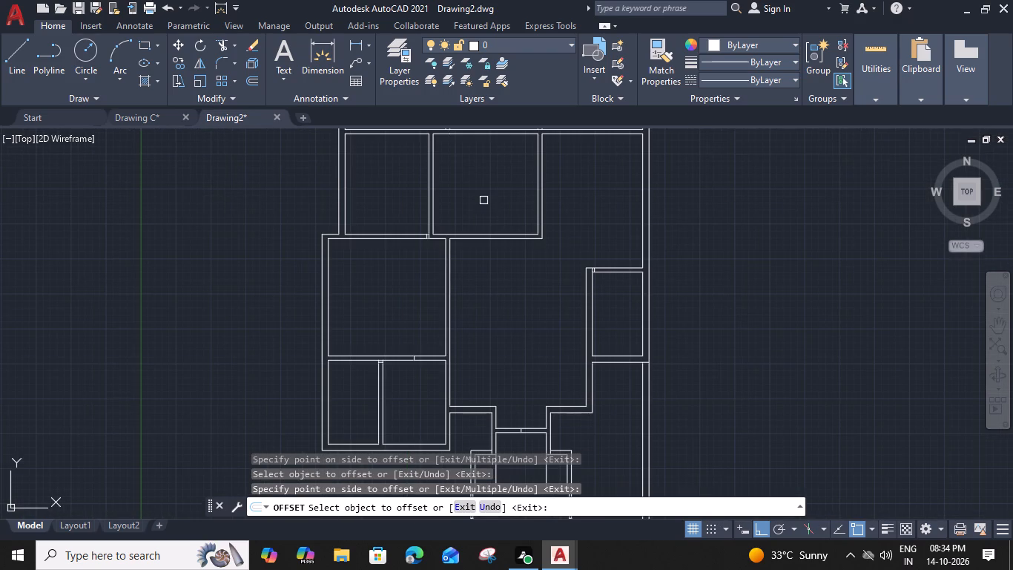
{"action": "left_click", "coordinate": [560, 199]}
{"action": "left_click", "coordinate": [662, 200]}
{"action": "key", "text": "Escape"}
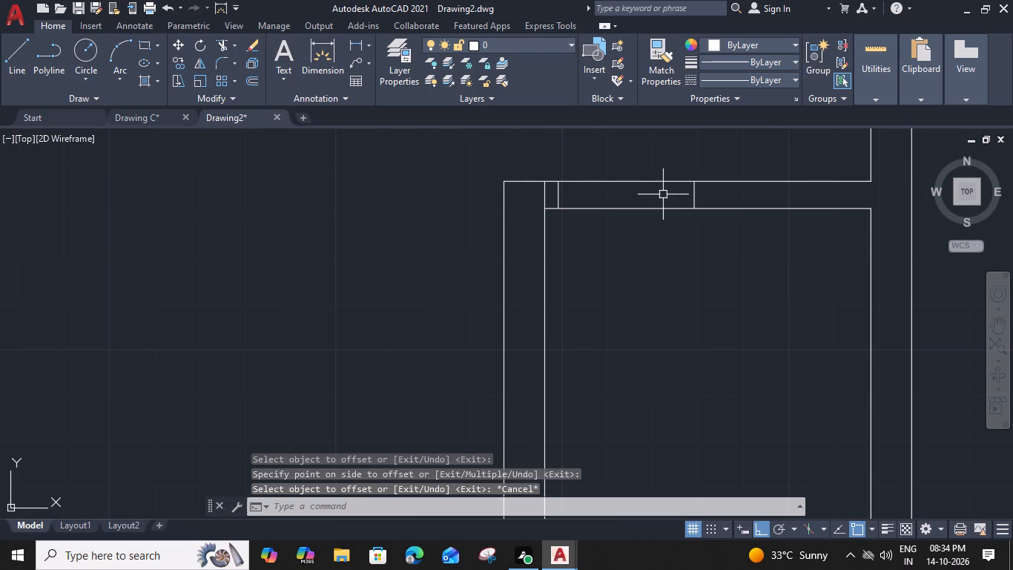
Offset the jamb line in the partition between the two small lower-left rooms 2'6" downward to mark its door opening.
{"action": "scroll", "coordinate": [663, 194], "scroll_direction": "down", "scroll_amount": 3}
{"action": "scroll", "coordinate": [403, 286], "scroll_direction": "down", "scroll_amount": 2}
{"action": "middle_click_drag", "start_coordinate": [400, 292], "coordinate": [590, 240]}
{"action": "scroll", "coordinate": [469, 309], "scroll_direction": "up", "scroll_amount": 3}
{"action": "left_click", "coordinate": [456, 229]}
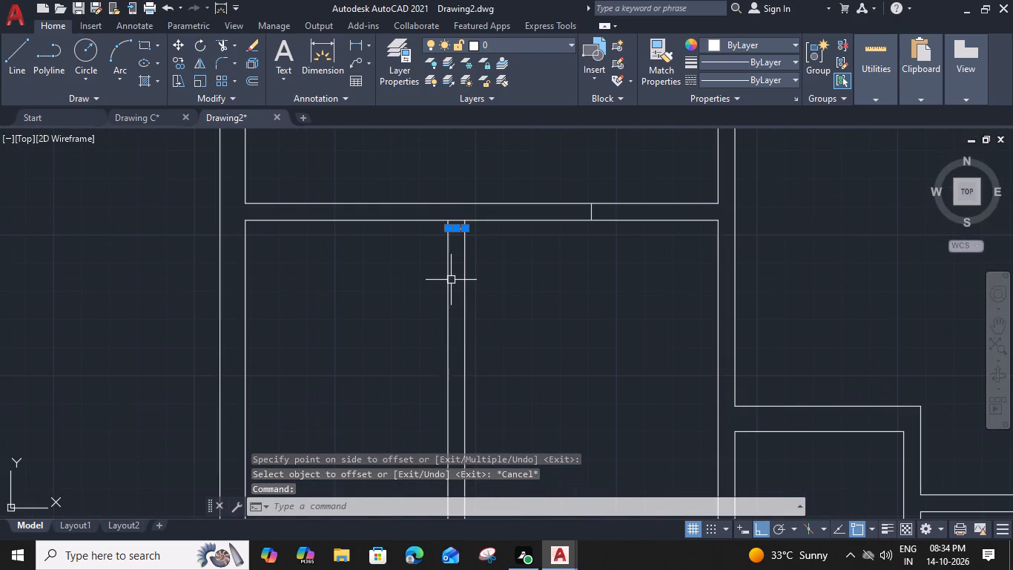
{"action": "type", "text": "O 2"}
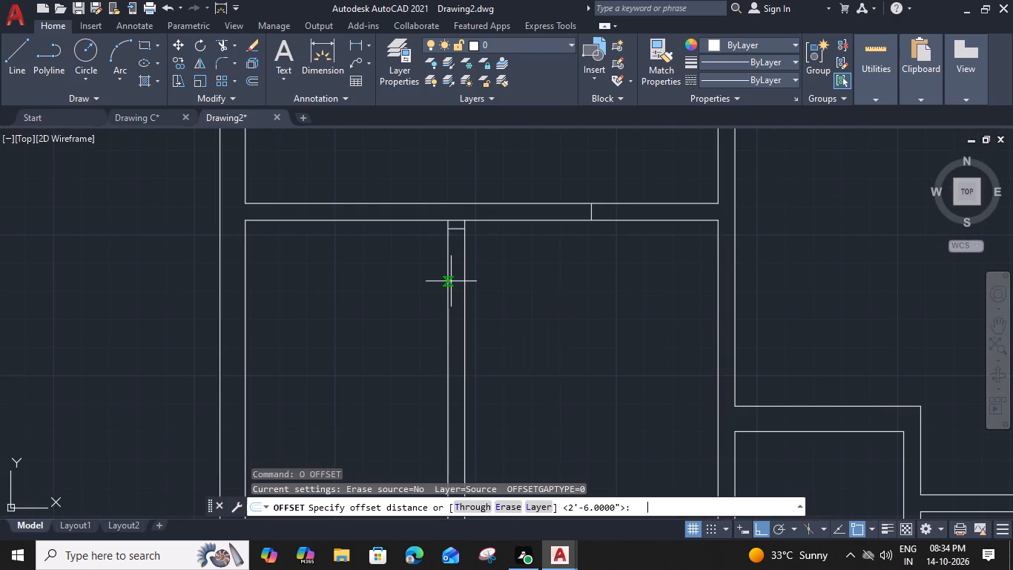
{"action": "type", "text": "'6"}
{"action": "key", "text": "shift+quotedbl"}
{"action": "key", "text": "Return"}
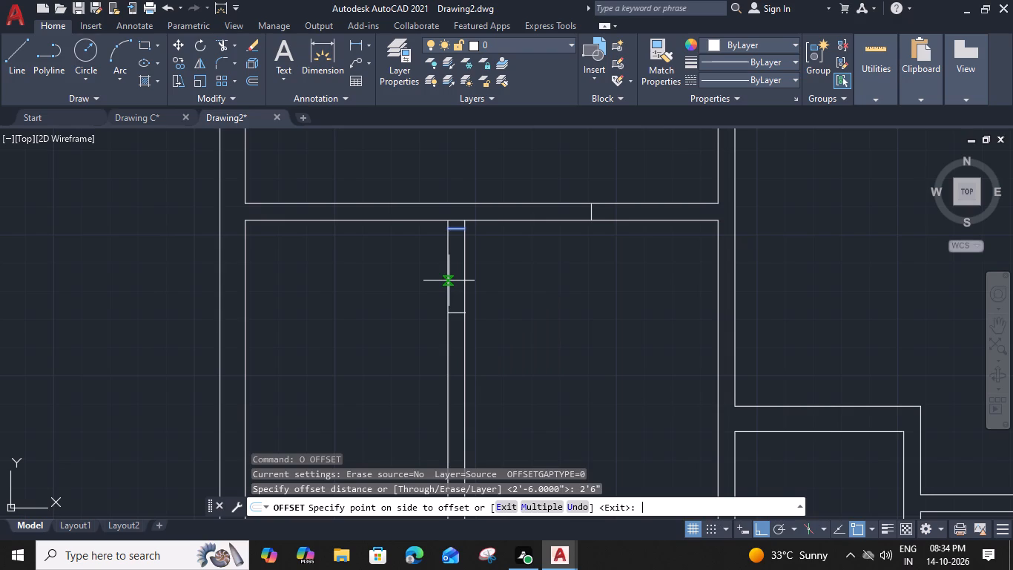
{"action": "left_click", "coordinate": [463, 327]}
{"action": "key", "text": "Escape"}
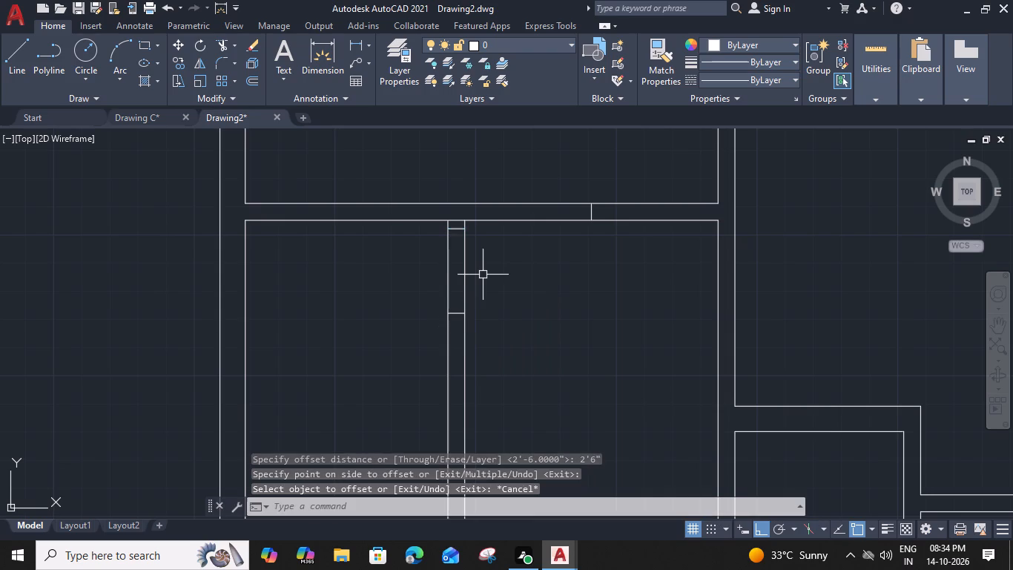
Trim the cross-wall line at the partition's top and the partition lines between the jambs to open the lower-left doorway.
{"action": "type", "text": "TR"}
{"action": "key", "text": "space"}
{"action": "scroll", "coordinate": [460, 206], "scroll_direction": "up", "scroll_amount": 2}
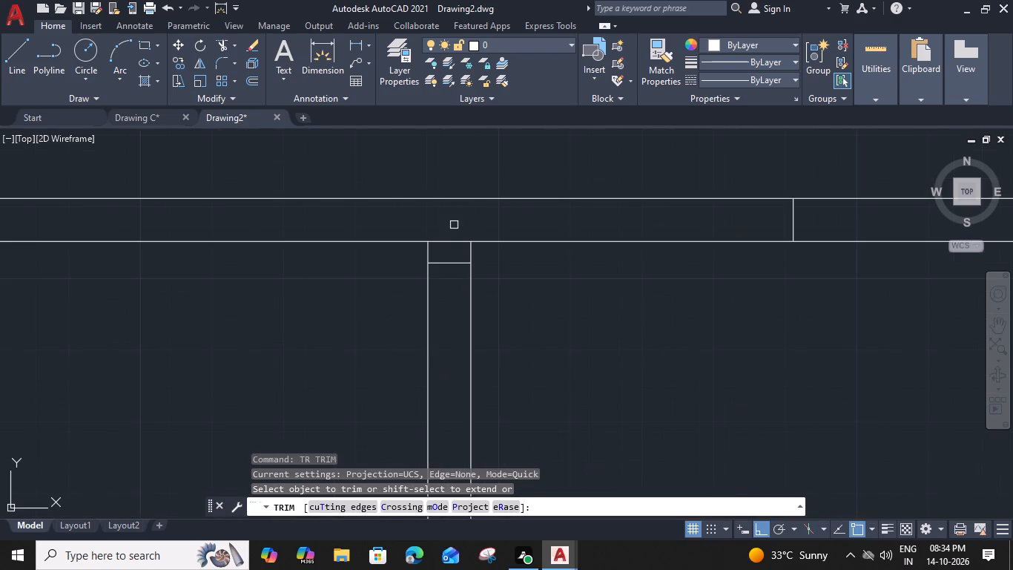
{"action": "left_click", "coordinate": [452, 240]}
{"action": "scroll", "coordinate": [452, 240], "scroll_direction": "down", "scroll_amount": 2}
{"action": "left_click", "coordinate": [473, 271]}
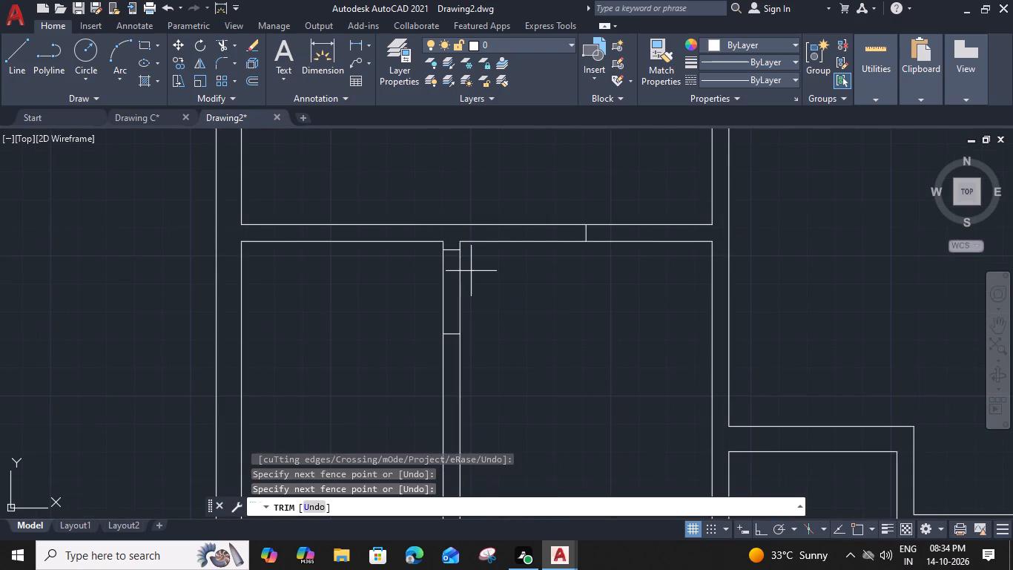
{"action": "left_click", "coordinate": [400, 289]}
Trim the closing line and the wall lines between the jambs to open the doorway in the small right-hand room's top wall.
{"action": "scroll", "coordinate": [400, 289], "scroll_direction": "down", "scroll_amount": 4}
{"action": "scroll", "coordinate": [694, 168], "scroll_direction": "up", "scroll_amount": 4}
{"action": "left_click", "coordinate": [280, 295]}
{"action": "left_click", "coordinate": [406, 221]}
{"action": "left_click", "coordinate": [375, 346]}
Trim the line across the left end of the middle room's top wall and the wall lines between the left door jambs.
{"action": "scroll", "coordinate": [371, 332], "scroll_direction": "down", "scroll_amount": 3}
{"action": "middle_click_drag", "start_coordinate": [305, 251], "coordinate": [700, 360]}
{"action": "scroll", "coordinate": [524, 171], "scroll_direction": "up", "scroll_amount": 3}
{"action": "scroll", "coordinate": [571, 268], "scroll_direction": "down", "scroll_amount": 3}
{"action": "middle_click_drag", "start_coordinate": [622, 208], "coordinate": [515, 297]}
{"action": "scroll", "coordinate": [438, 260], "scroll_direction": "up", "scroll_amount": 2}
{"action": "left_click", "coordinate": [450, 269]}
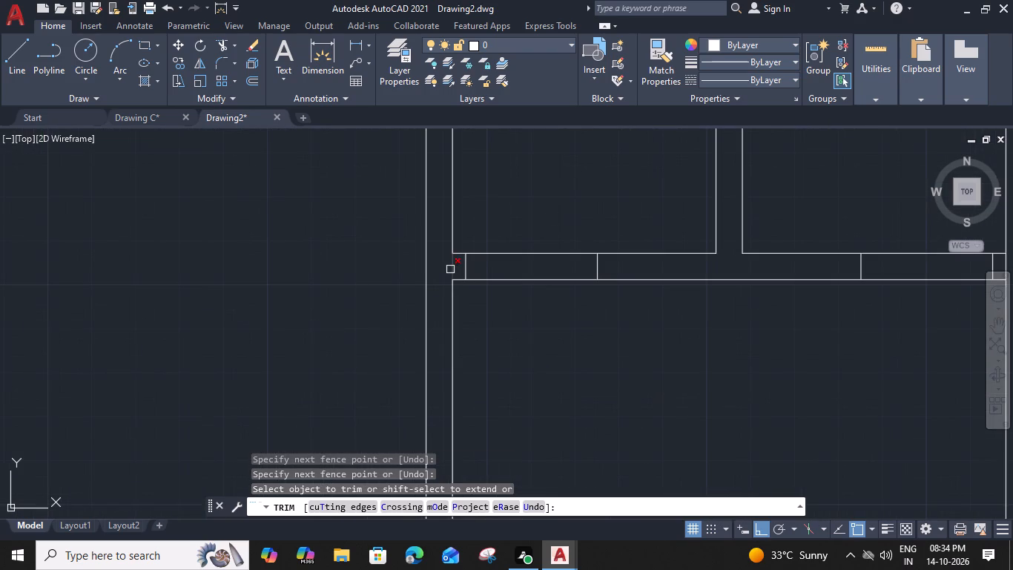
{"action": "left_click", "coordinate": [552, 217]}
{"action": "left_click", "coordinate": [536, 336]}
Trim the line across the right end of the middle room's top wall and the wall lines between the right door jambs.
{"action": "scroll", "coordinate": [544, 331], "scroll_direction": "down", "scroll_amount": 3}
{"action": "scroll", "coordinate": [716, 298], "scroll_direction": "up", "scroll_amount": 4}
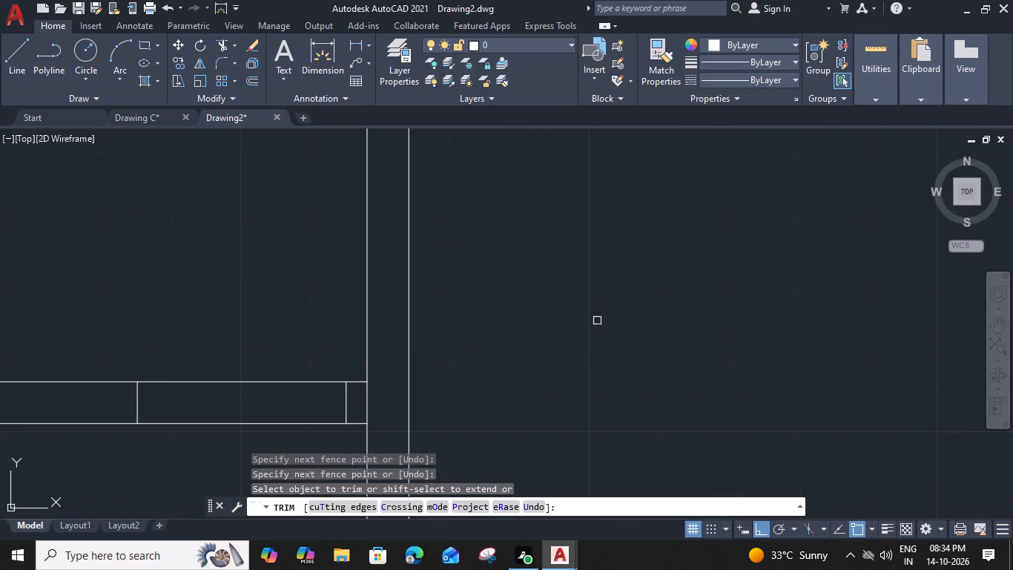
{"action": "left_click", "coordinate": [369, 403]}
{"action": "middle_click_drag", "start_coordinate": [250, 312], "coordinate": [521, 148]}
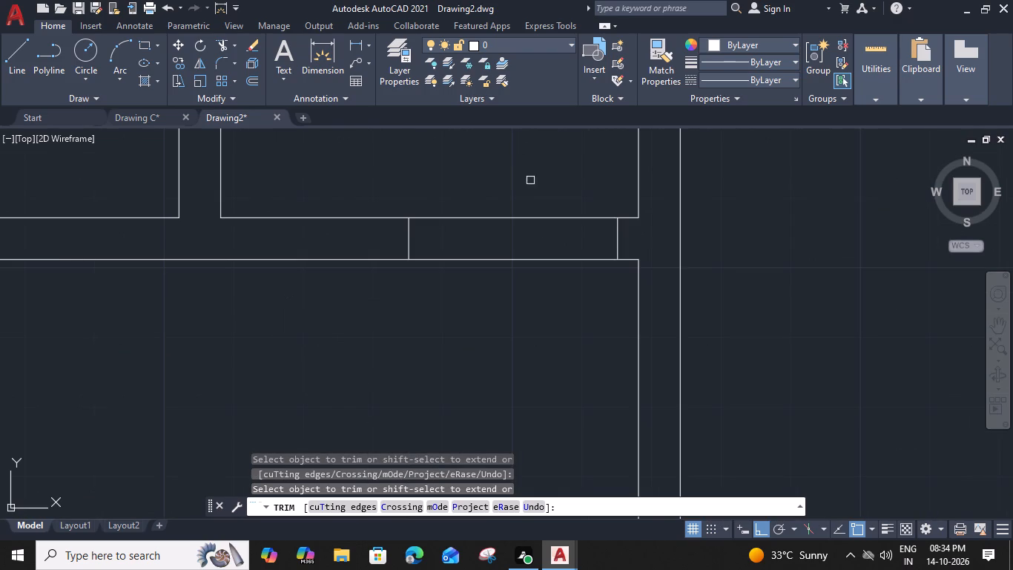
{"action": "left_click", "coordinate": [530, 180]}
{"action": "left_click", "coordinate": [491, 332]}
{"action": "key", "text": "Escape"}
{"action": "scroll", "coordinate": [486, 317], "scroll_direction": "down", "scroll_amount": 3}
{"action": "middle_click_drag", "start_coordinate": [405, 335], "coordinate": [415, 334]}
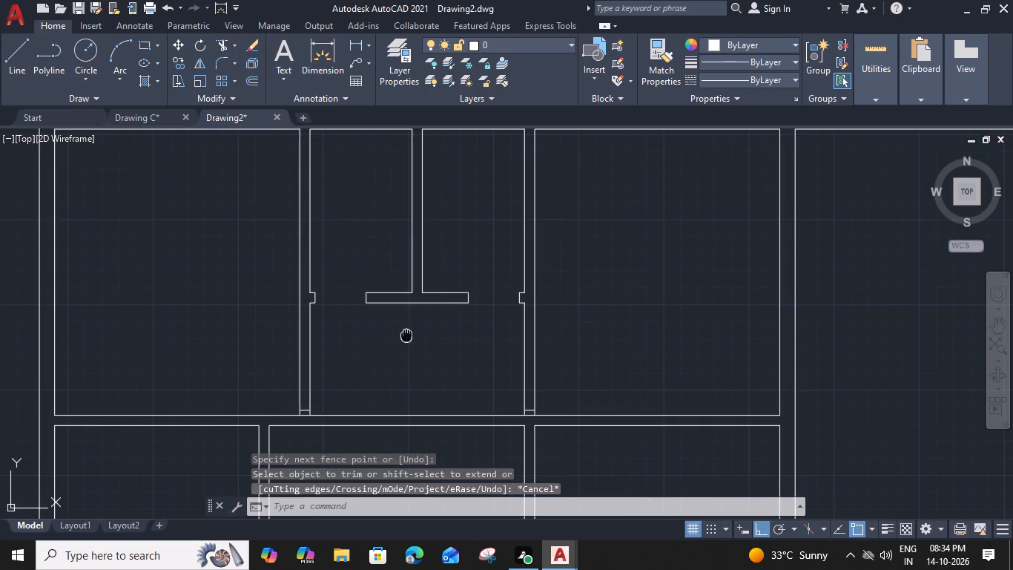
Offset the lower jamb lines 3' upward in the two vertical partitions flanking the upper middle room.
{"action": "middle_click_drag", "start_coordinate": [415, 334], "coordinate": [454, 327]}
{"action": "scroll", "coordinate": [358, 399], "scroll_direction": "up", "scroll_amount": 1}
{"action": "left_click", "coordinate": [349, 402]}
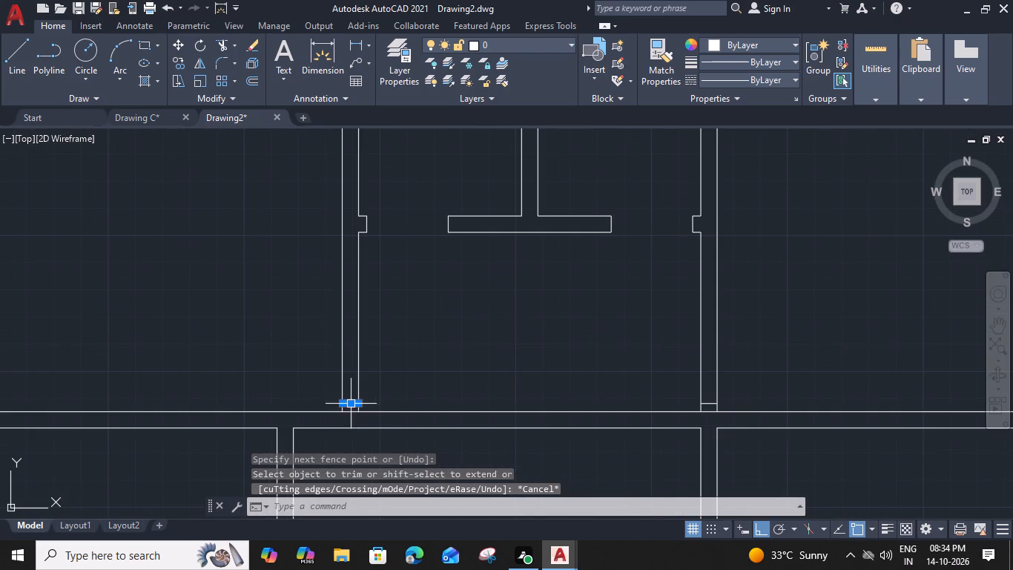
{"action": "type", "text": "O 3'"}
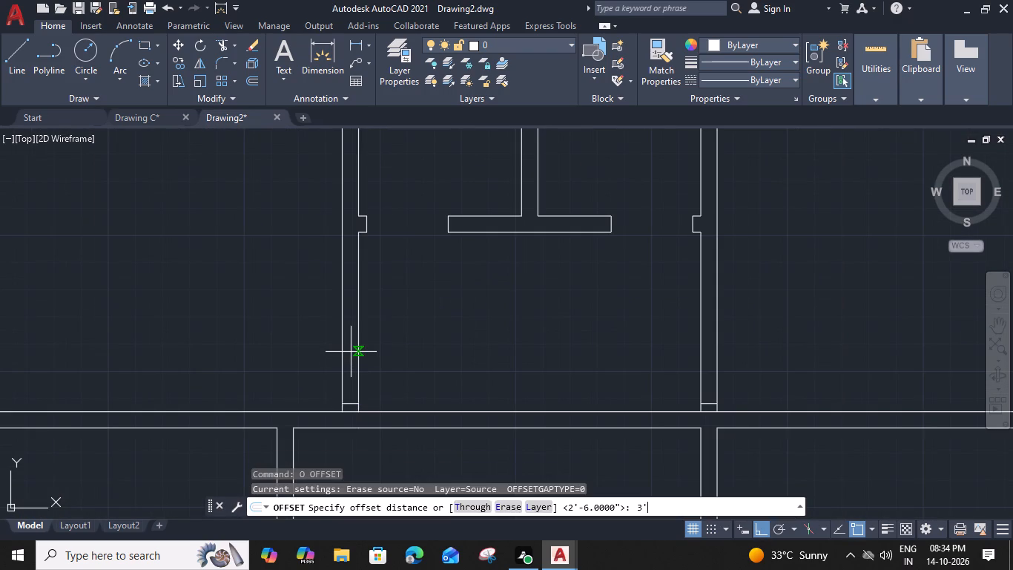
{"action": "key", "text": "space"}
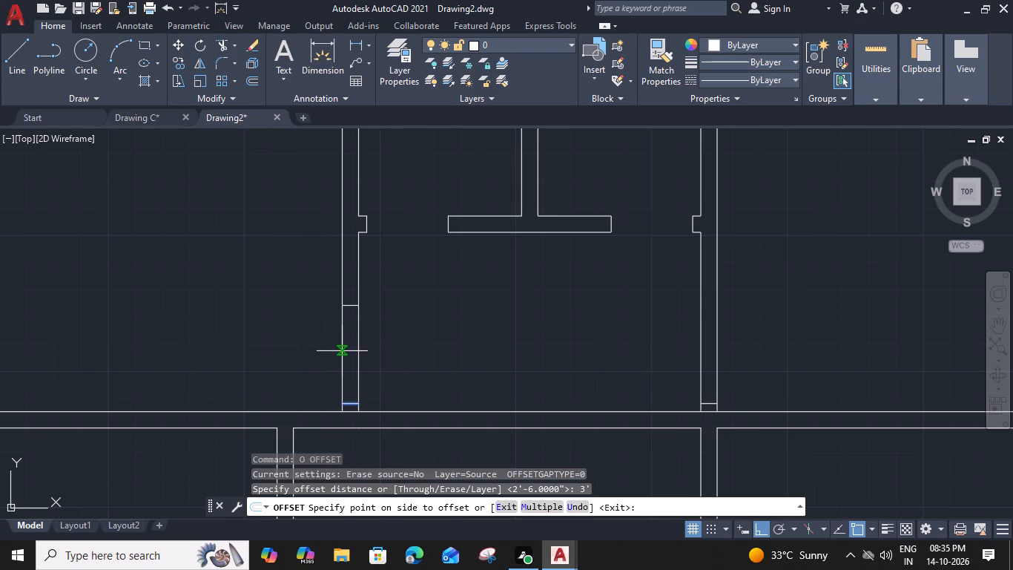
{"action": "left_click", "coordinate": [348, 338]}
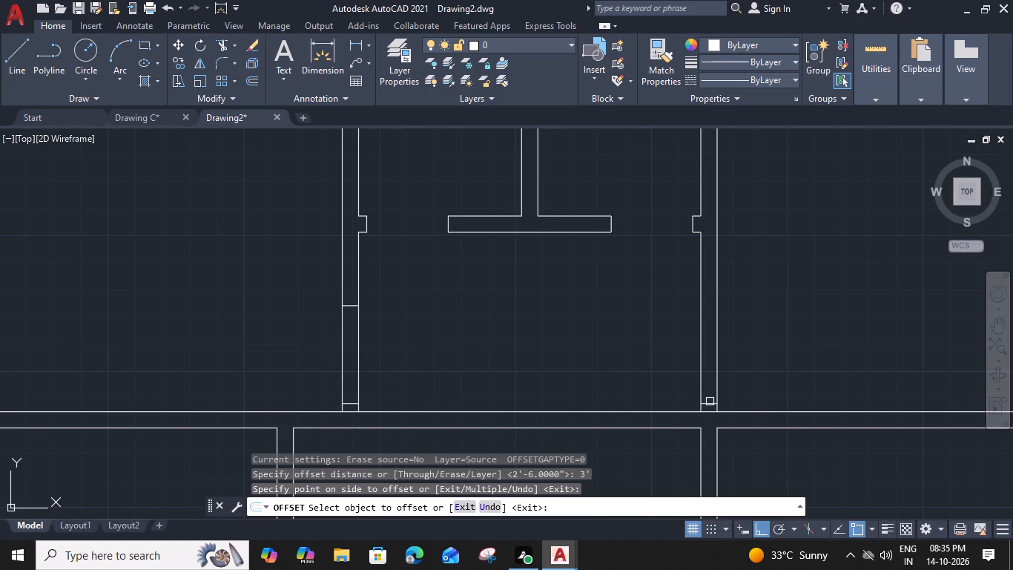
{"action": "left_click", "coordinate": [710, 403]}
{"action": "left_click", "coordinate": [713, 317]}
Offset the jamb line 3' to the left in the bottom wall of the middle row's left-hand room.
{"action": "scroll", "coordinate": [713, 324], "scroll_direction": "down", "scroll_amount": 3}
{"action": "middle_click_drag", "start_coordinate": [558, 393], "coordinate": [564, 275]}
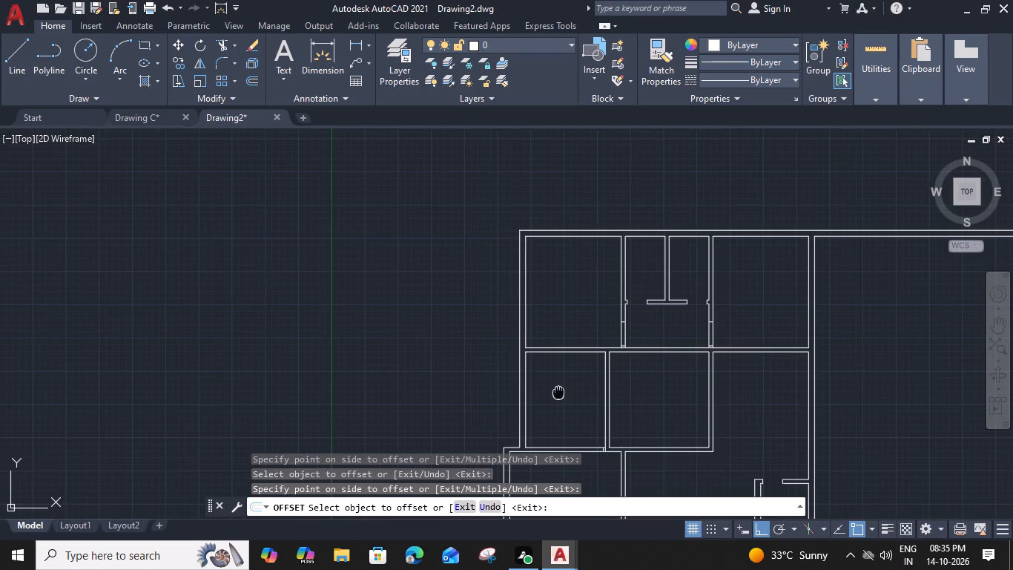
{"action": "scroll", "coordinate": [628, 331], "scroll_direction": "up", "scroll_amount": 4}
{"action": "left_click", "coordinate": [509, 342]}
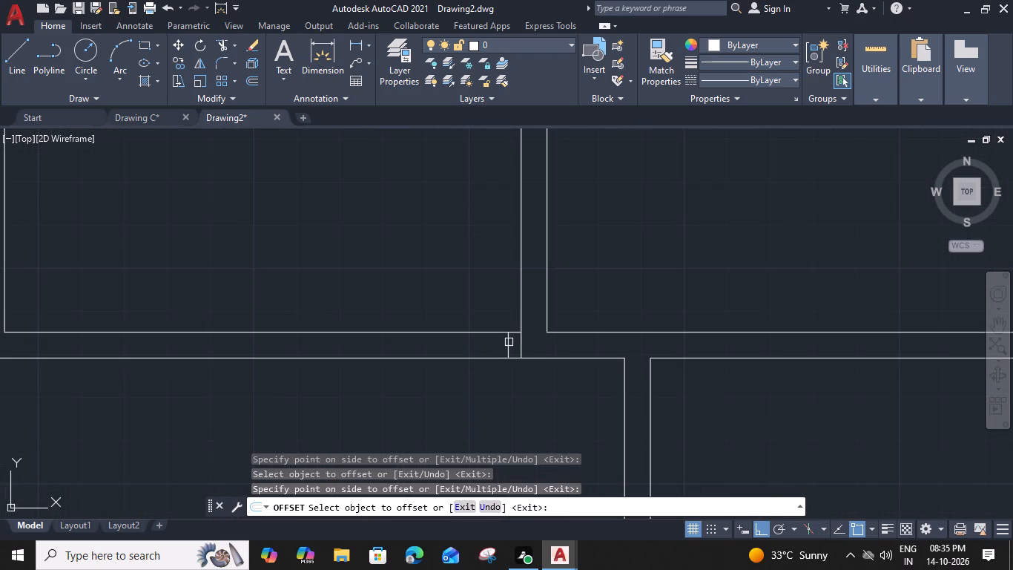
{"action": "left_click", "coordinate": [317, 354]}
{"action": "key", "text": "Escape"}
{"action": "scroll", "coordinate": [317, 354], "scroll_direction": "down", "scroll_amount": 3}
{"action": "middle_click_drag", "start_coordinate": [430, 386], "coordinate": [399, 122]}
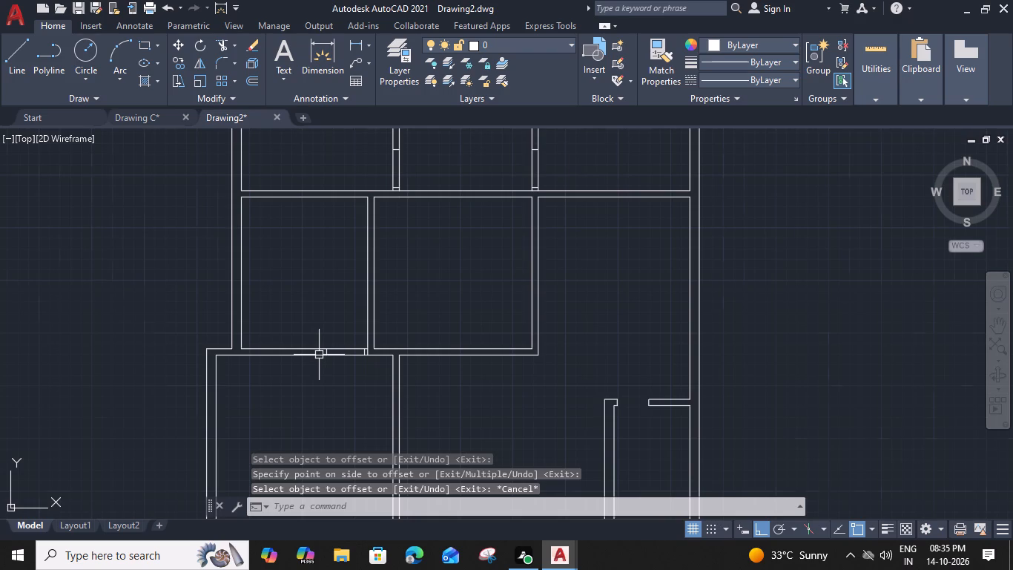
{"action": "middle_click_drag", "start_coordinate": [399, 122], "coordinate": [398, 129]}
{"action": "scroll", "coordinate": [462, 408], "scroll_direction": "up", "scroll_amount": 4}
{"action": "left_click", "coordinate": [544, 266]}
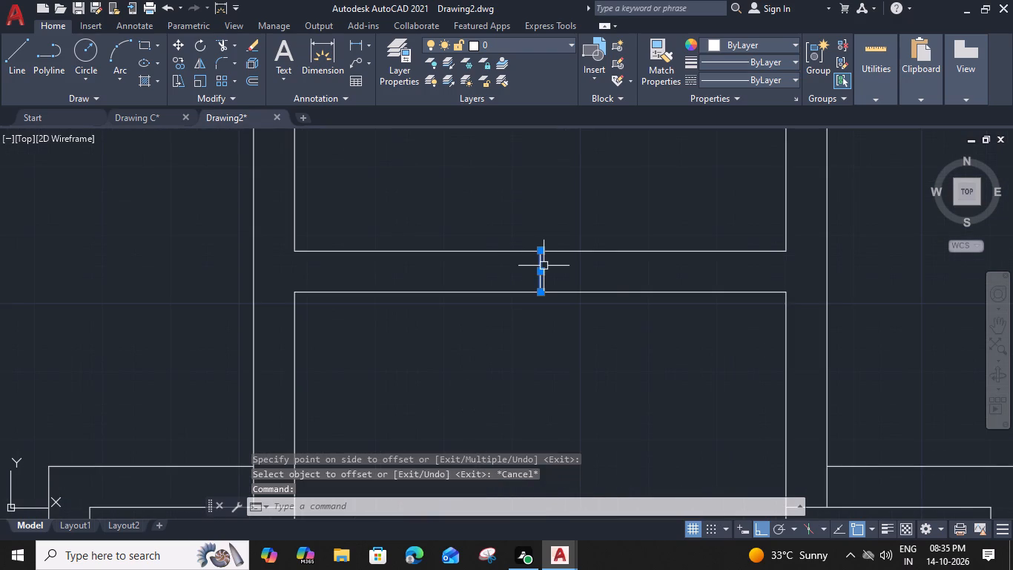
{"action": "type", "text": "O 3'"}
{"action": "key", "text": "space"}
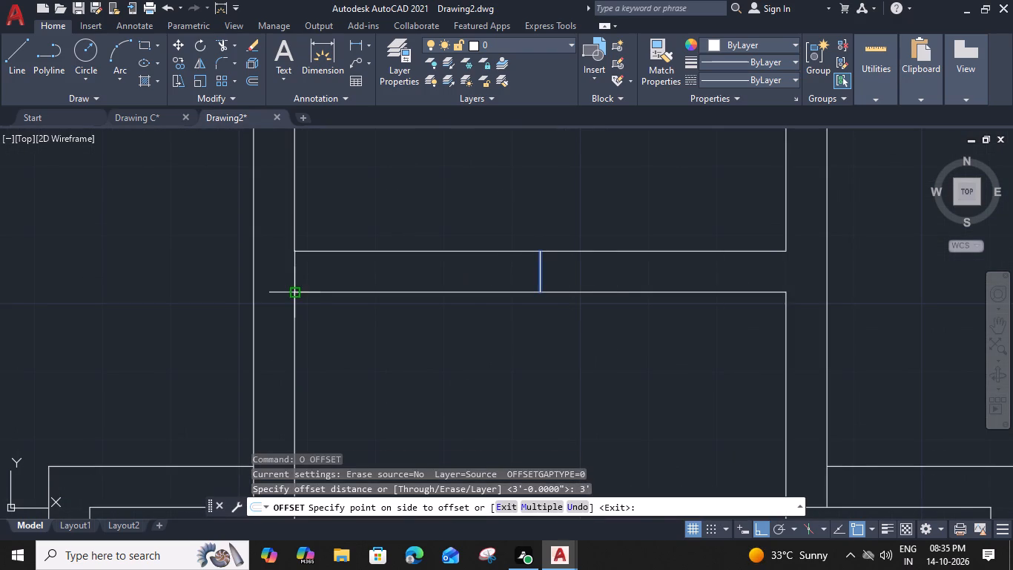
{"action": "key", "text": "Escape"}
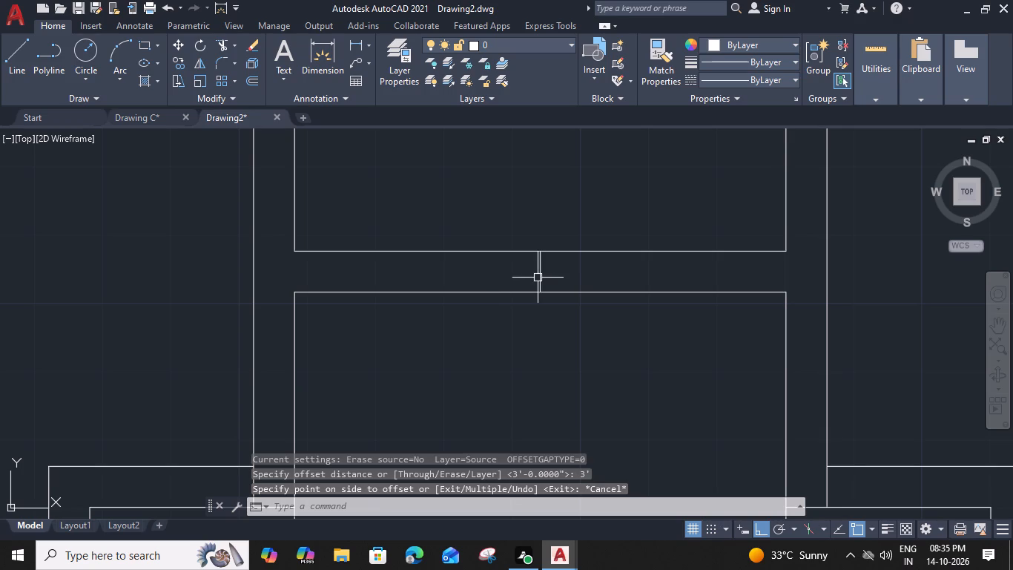
Offset the short centre line across the entrance passage wall 2'6" to both sides as door jambs.
{"action": "left_click", "coordinate": [538, 278]}
{"action": "type", "text": "O 2'6\""}
{"action": "key", "text": "Return"}
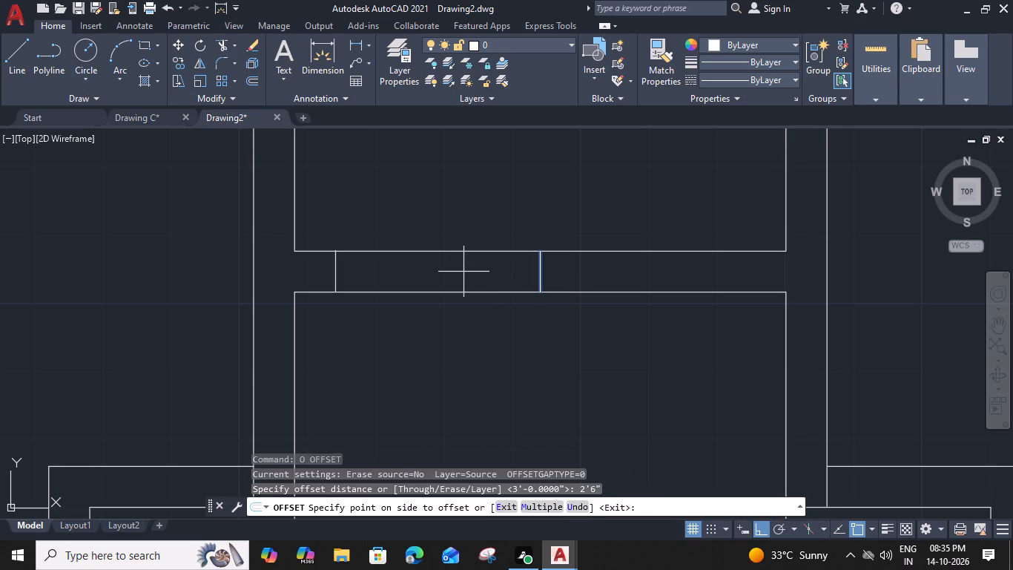
{"action": "left_click", "coordinate": [463, 271]}
{"action": "left_click", "coordinate": [450, 268]}
{"action": "left_click", "coordinate": [538, 269]}
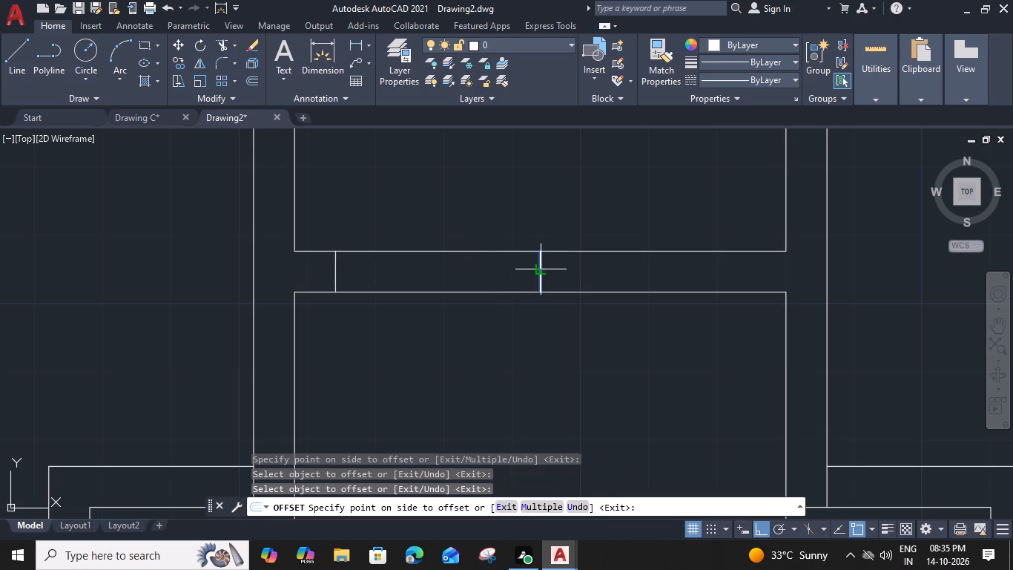
{"action": "left_click", "coordinate": [692, 271]}
{"action": "key", "text": "Escape"}
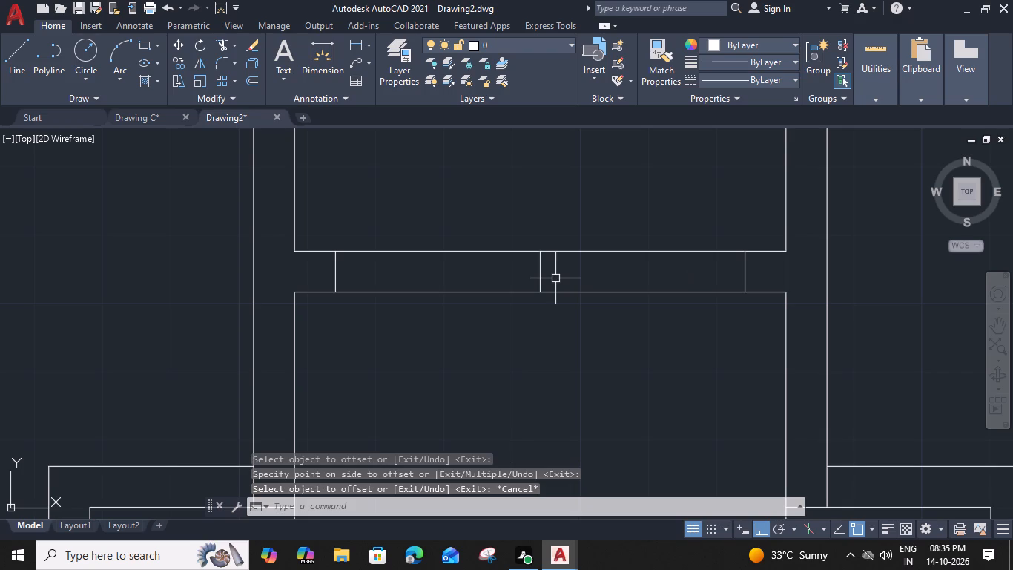
Trim the entrance wall lines between the two outer jambs on both sides of the centre line, keeping the centre line.
{"action": "type", "text": "TR"}
{"action": "key", "text": "space"}
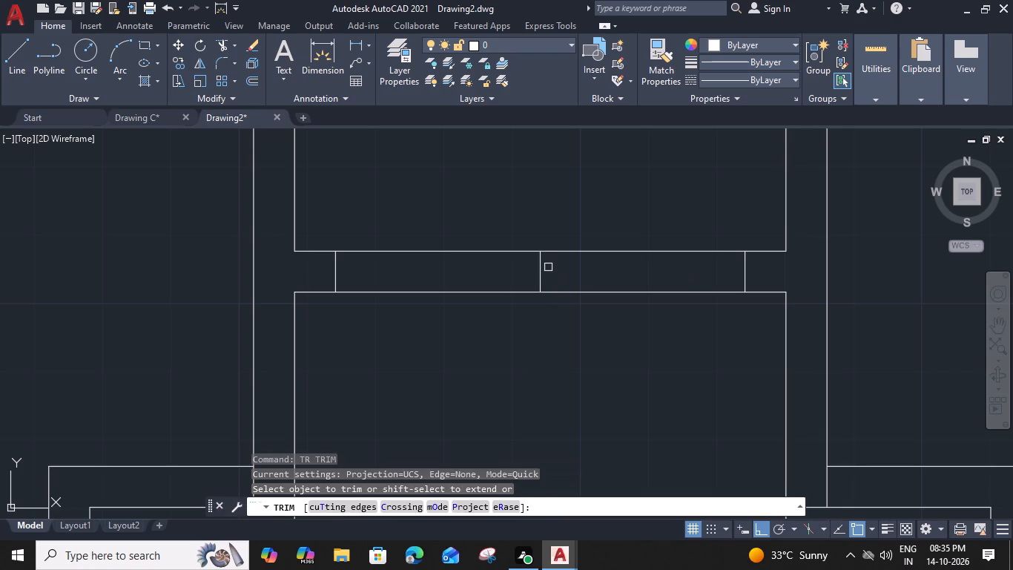
{"action": "left_click", "coordinate": [538, 263]}
{"action": "key", "text": "ctrl+z"}
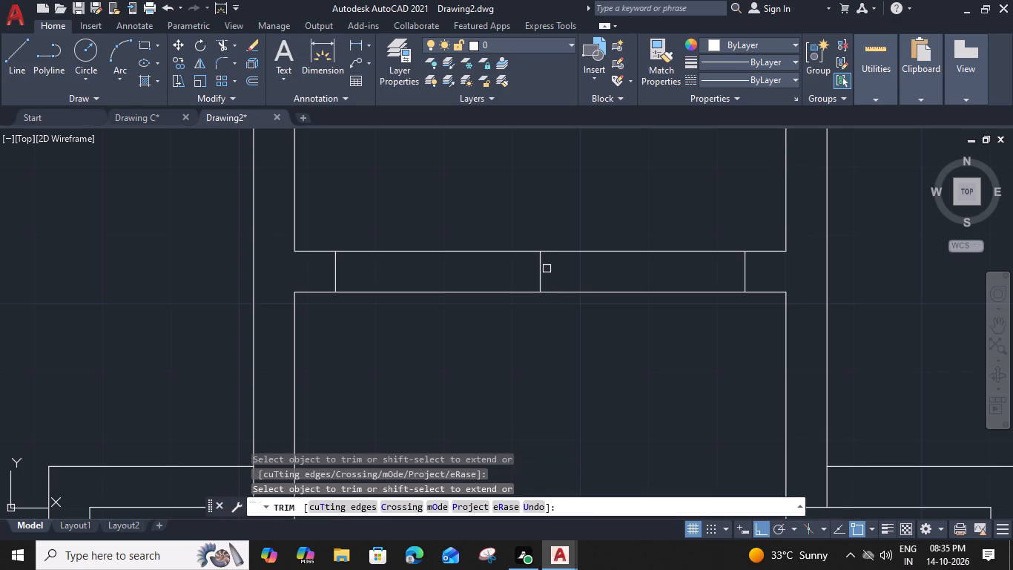
{"action": "left_click", "coordinate": [604, 235]}
{"action": "left_click_drag", "start_coordinate": [585, 349], "coordinate": [577, 346]}
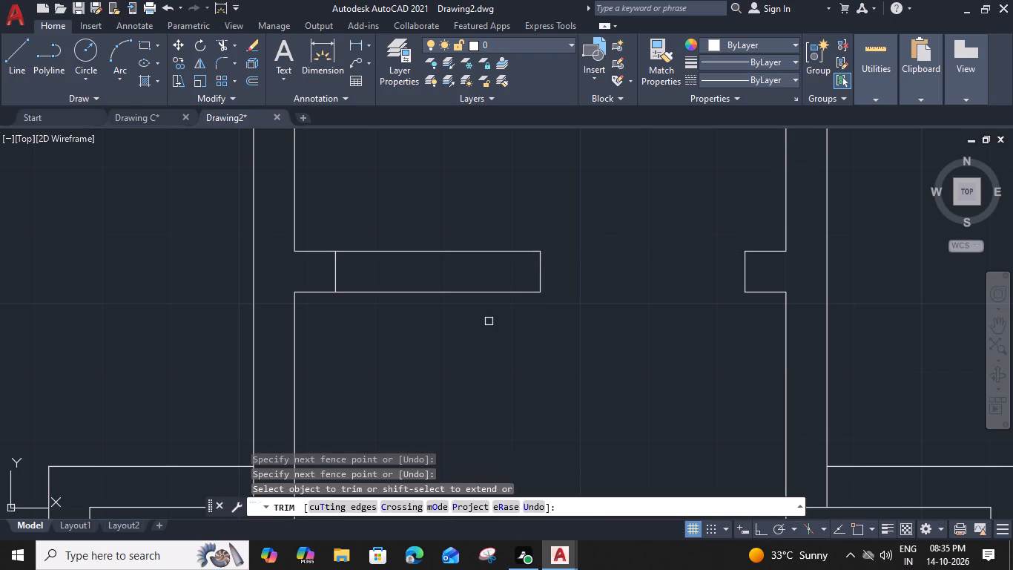
{"action": "left_click_drag", "start_coordinate": [454, 209], "coordinate": [454, 217]}
{"action": "left_click", "coordinate": [433, 345]}
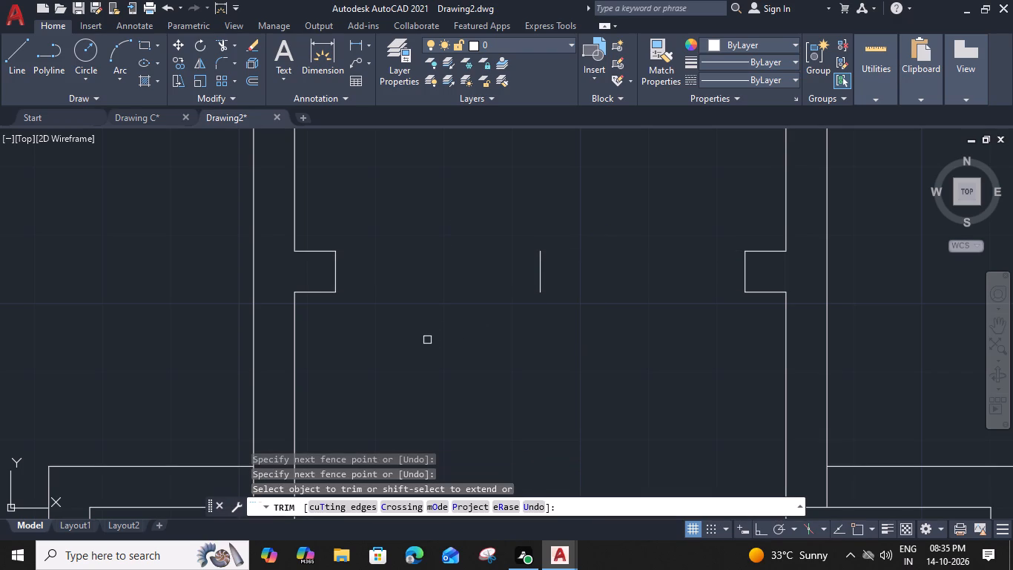
Trim the closing line and the wall lines between the jambs to open the doorway in the middle-row left room's bottom wall.
{"action": "scroll", "coordinate": [424, 348], "scroll_direction": "down", "scroll_amount": 1}
{"action": "middle_click_drag", "start_coordinate": [390, 350], "coordinate": [599, 286]}
{"action": "scroll", "coordinate": [595, 286], "scroll_direction": "down", "scroll_amount": 1}
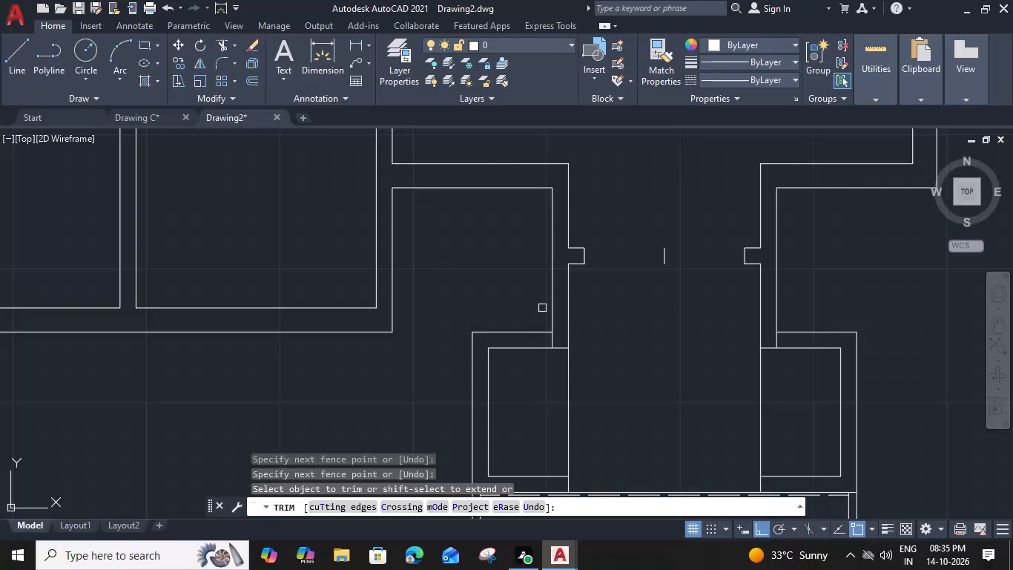
{"action": "middle_click_drag", "start_coordinate": [489, 279], "coordinate": [684, 398]}
{"action": "scroll", "coordinate": [428, 321], "scroll_direction": "down", "scroll_amount": 2}
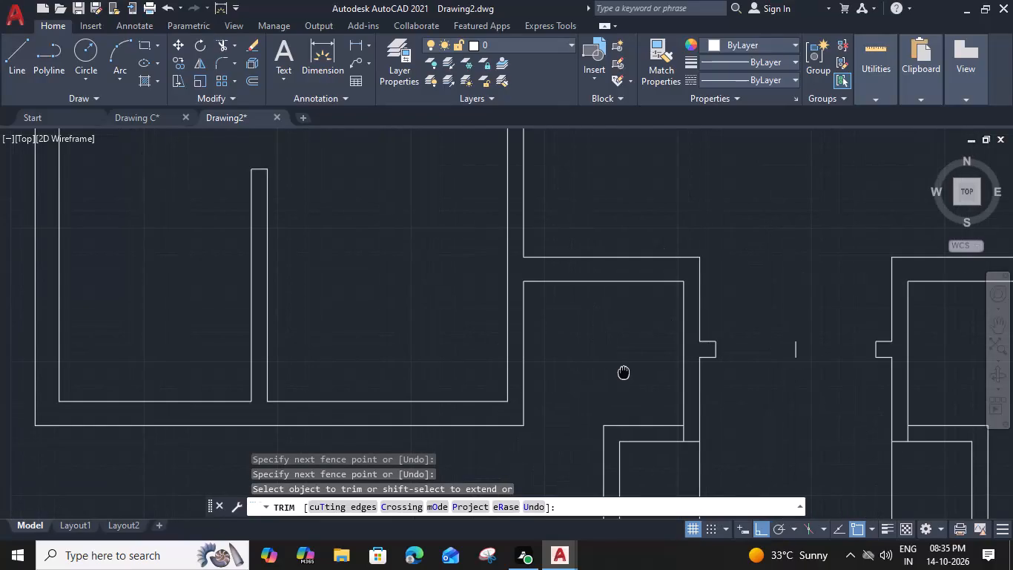
{"action": "middle_click_drag", "start_coordinate": [450, 304], "coordinate": [477, 407]}
{"action": "middle_click_drag", "start_coordinate": [402, 268], "coordinate": [396, 320]}
{"action": "scroll", "coordinate": [474, 194], "scroll_direction": "up", "scroll_amount": 3}
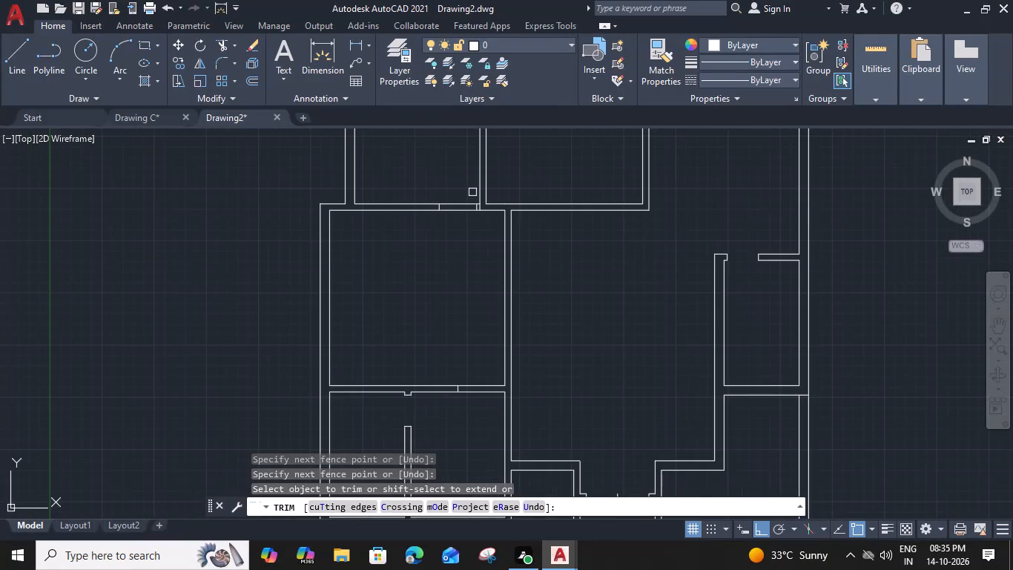
{"action": "scroll", "coordinate": [472, 192], "scroll_direction": "up", "scroll_amount": 1}
{"action": "left_click", "coordinate": [499, 272]}
{"action": "left_click", "coordinate": [371, 197]}
{"action": "left_click", "coordinate": [358, 312]}
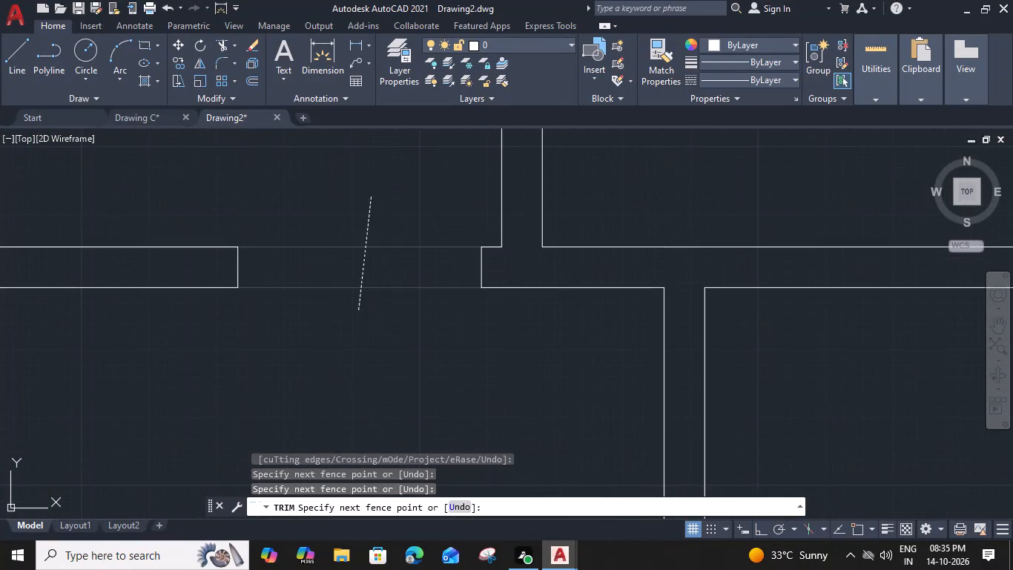
Trim the line across the foot of the upper left partition and the partition lines between its 3' jambs.
{"action": "scroll", "coordinate": [357, 309], "scroll_direction": "down", "scroll_amount": 5}
{"action": "middle_click_drag", "start_coordinate": [497, 189], "coordinate": [450, 315]}
{"action": "scroll", "coordinate": [366, 253], "scroll_direction": "up", "scroll_amount": 3}
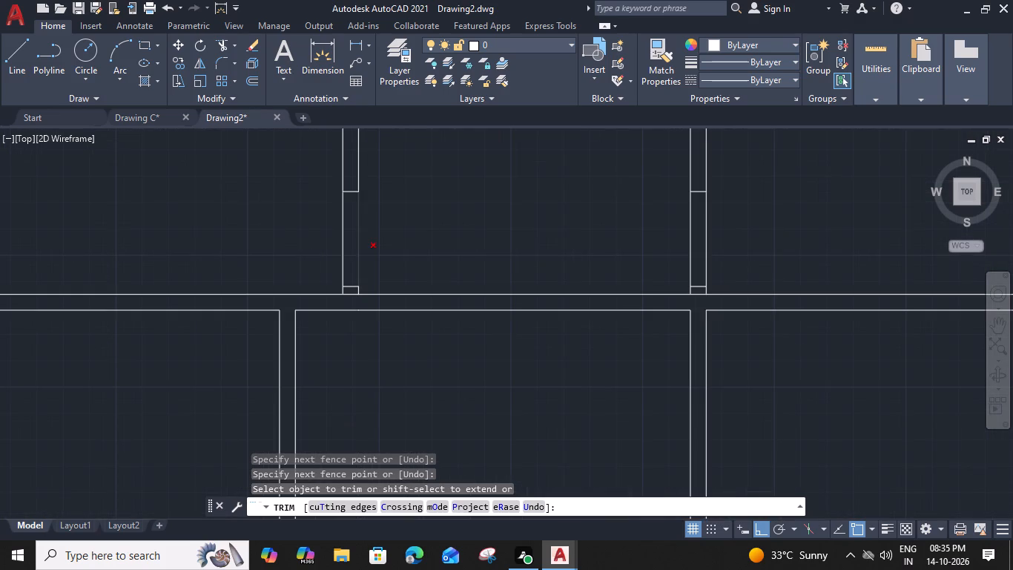
{"action": "left_click", "coordinate": [343, 312]}
{"action": "left_click", "coordinate": [335, 327]}
{"action": "left_click_drag", "start_coordinate": [276, 225], "coordinate": [335, 327]}
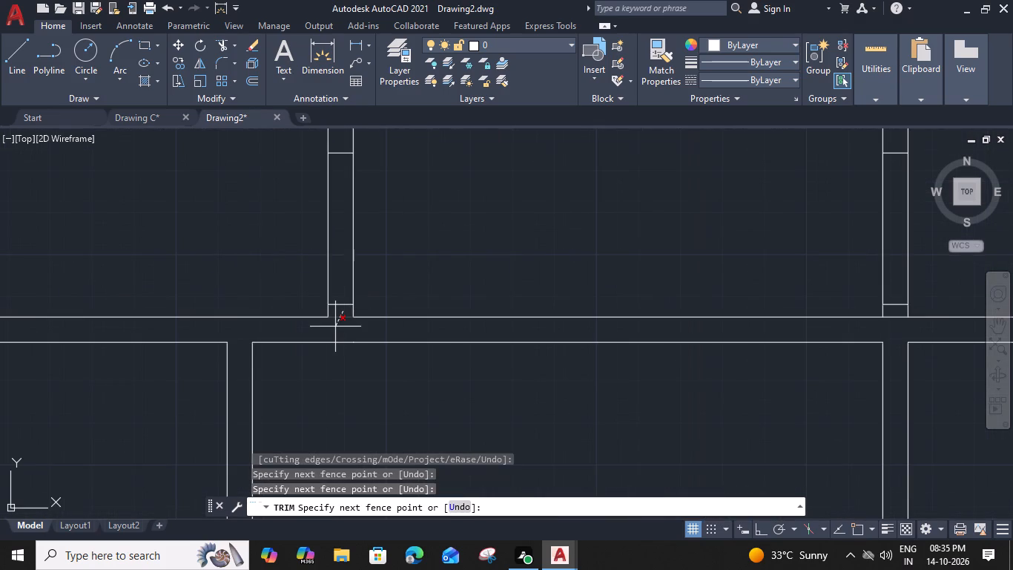
{"action": "left_click_drag", "start_coordinate": [335, 327], "coordinate": [285, 225]}
{"action": "left_click", "coordinate": [554, 223]}
Trim the line across the foot of the upper right partition and the partition lines between its 3' jambs.
{"action": "middle_click_drag", "start_coordinate": [690, 237], "coordinate": [484, 284]}
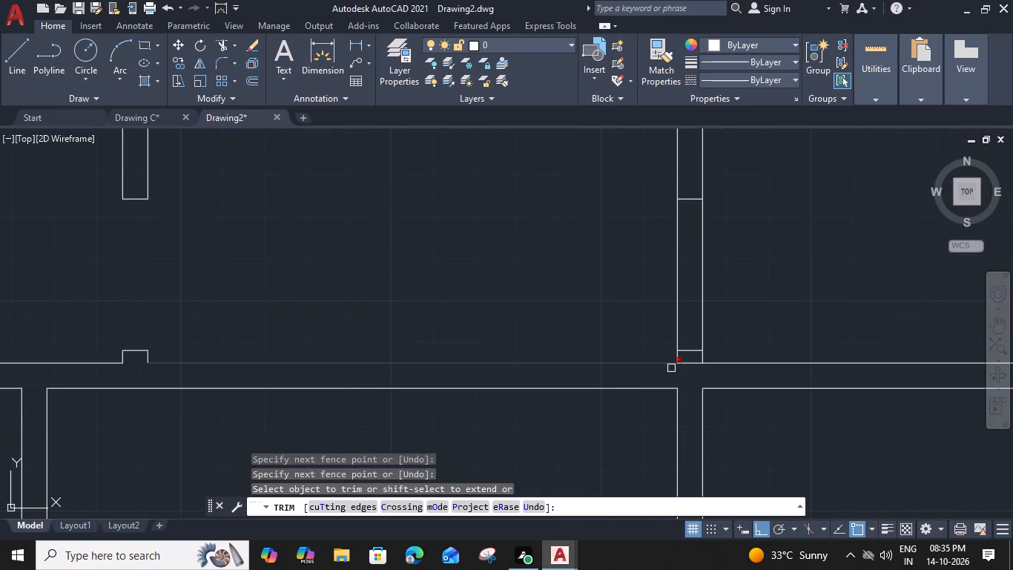
{"action": "left_click", "coordinate": [685, 361]}
{"action": "left_click_drag", "start_coordinate": [547, 261], "coordinate": [562, 259]}
{"action": "left_click", "coordinate": [867, 249]}
{"action": "scroll", "coordinate": [867, 249], "scroll_direction": "down", "scroll_amount": 5}
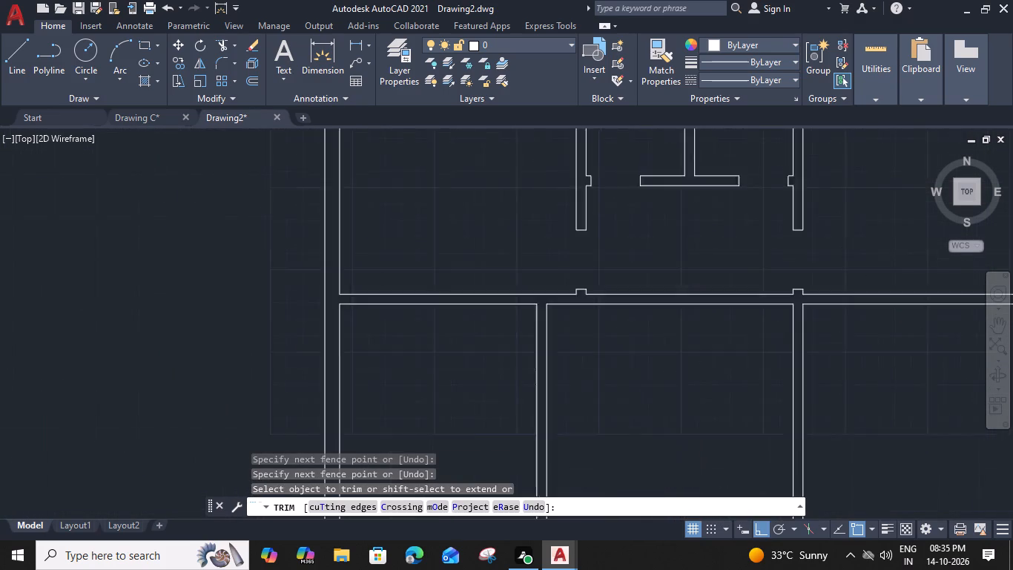
{"action": "middle_click_drag", "start_coordinate": [747, 327], "coordinate": [562, 228]}
{"action": "key", "text": "Escape"}
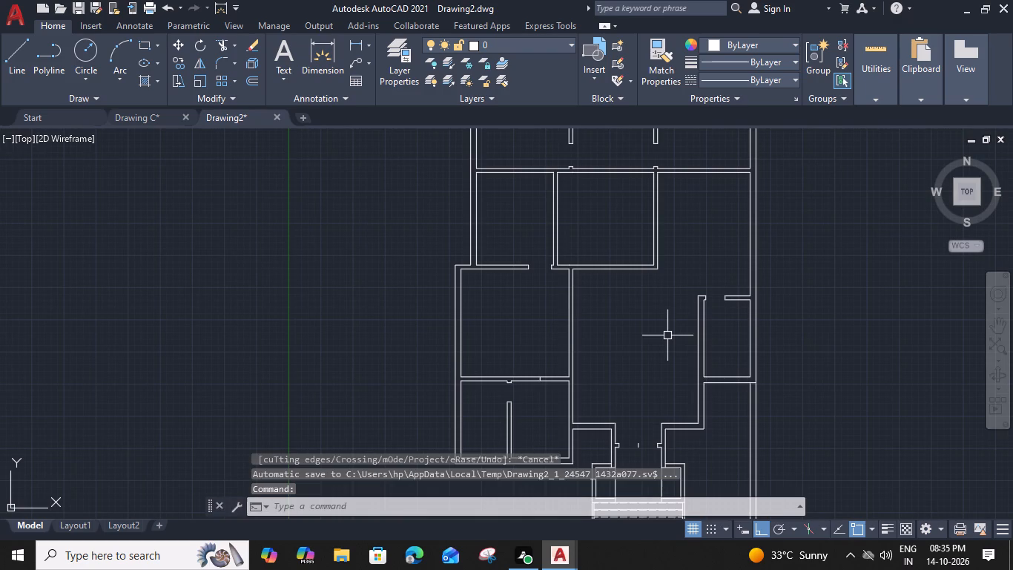
Offset the inner right wall line of the lower-left block's right-hand room 1" into the room.
{"action": "middle_click_drag", "start_coordinate": [538, 379], "coordinate": [495, 338]}
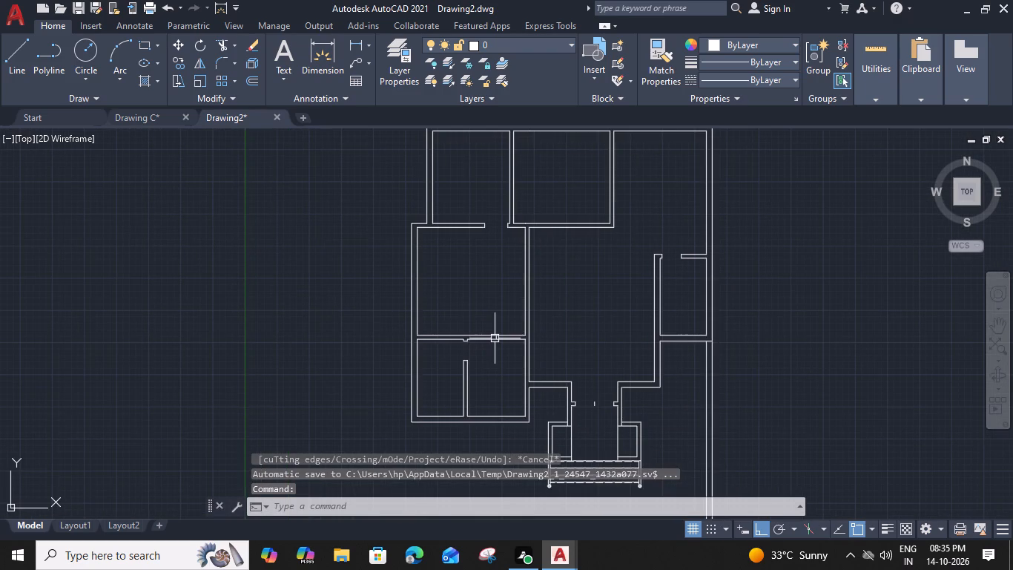
{"action": "scroll", "coordinate": [492, 364], "scroll_direction": "up", "scroll_amount": 3}
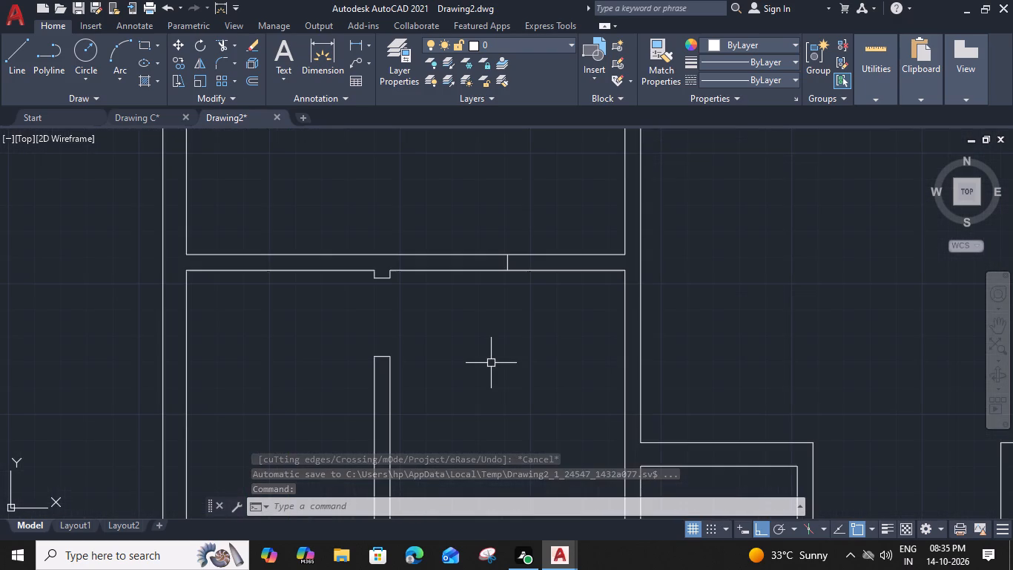
{"action": "middle_click_drag", "start_coordinate": [493, 353], "coordinate": [452, 404]}
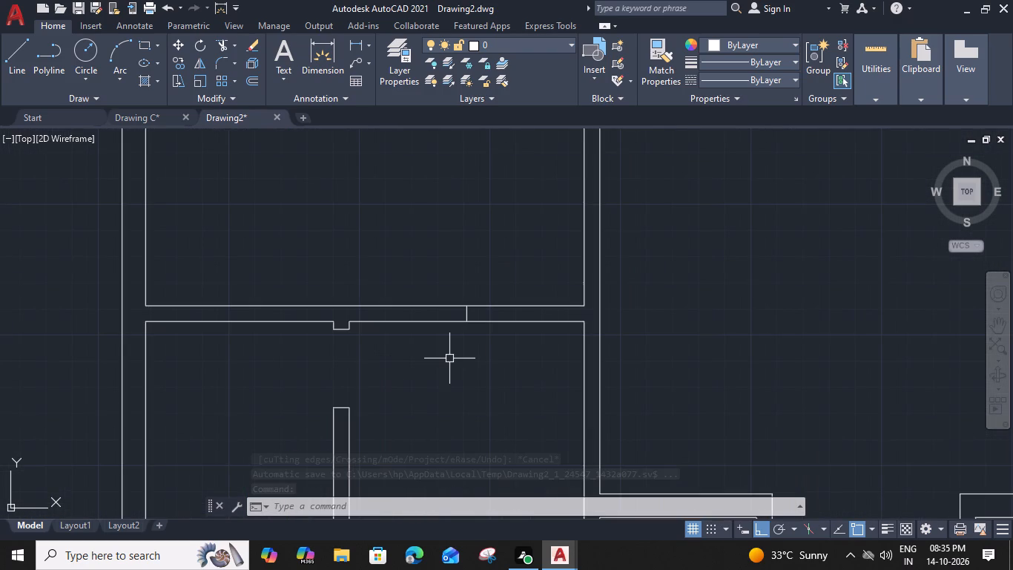
{"action": "left_click", "coordinate": [582, 387]}
{"action": "type", "text": "O 1\""}
{"action": "key", "text": "Return"}
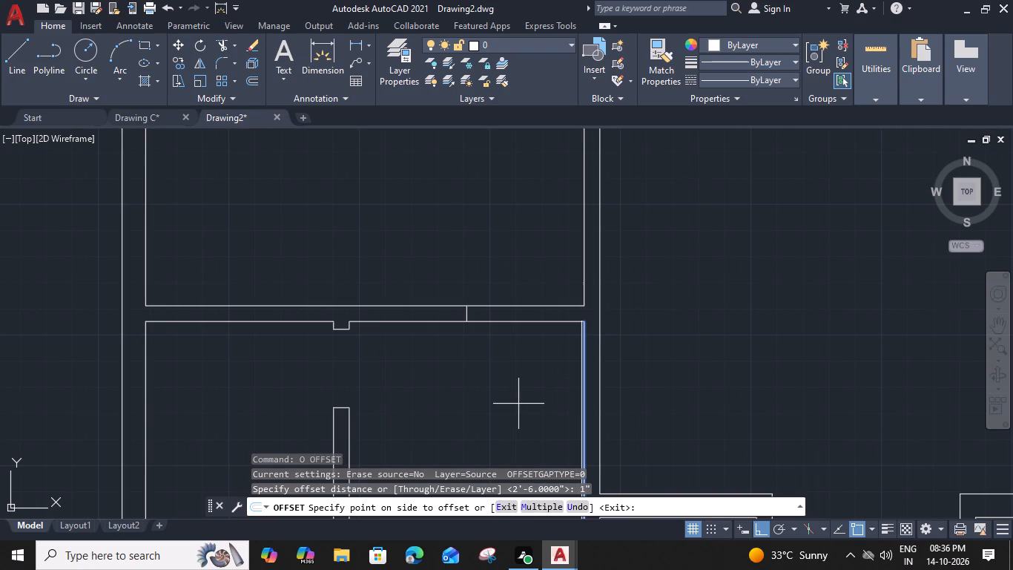
{"action": "left_click", "coordinate": [480, 412]}
{"action": "scroll", "coordinate": [552, 336], "scroll_direction": "up", "scroll_amount": 2}
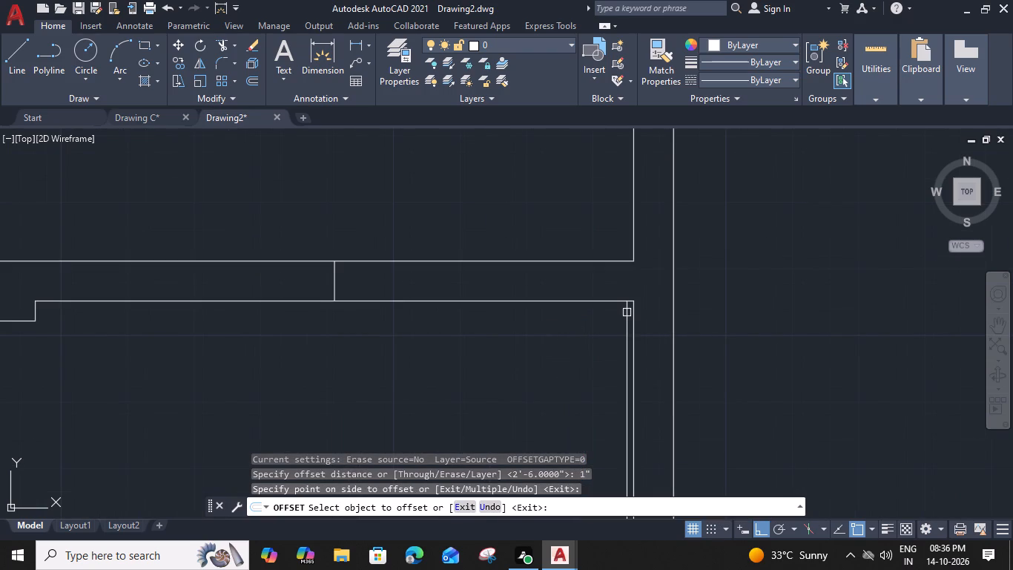
{"action": "key", "text": "Escape"}
Offset the new line beside the lower room's right wall 2' to the left.
{"action": "left_click", "coordinate": [627, 312]}
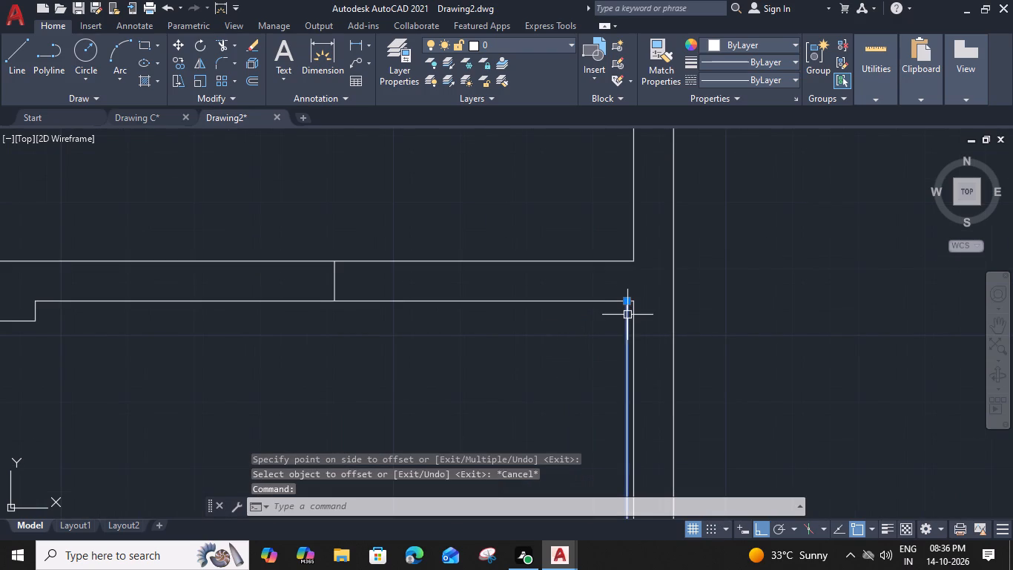
{"action": "type", "text": "O 2'"}
{"action": "key", "text": "Return"}
{"action": "left_click", "coordinate": [488, 365]}
{"action": "key", "text": "Escape"}
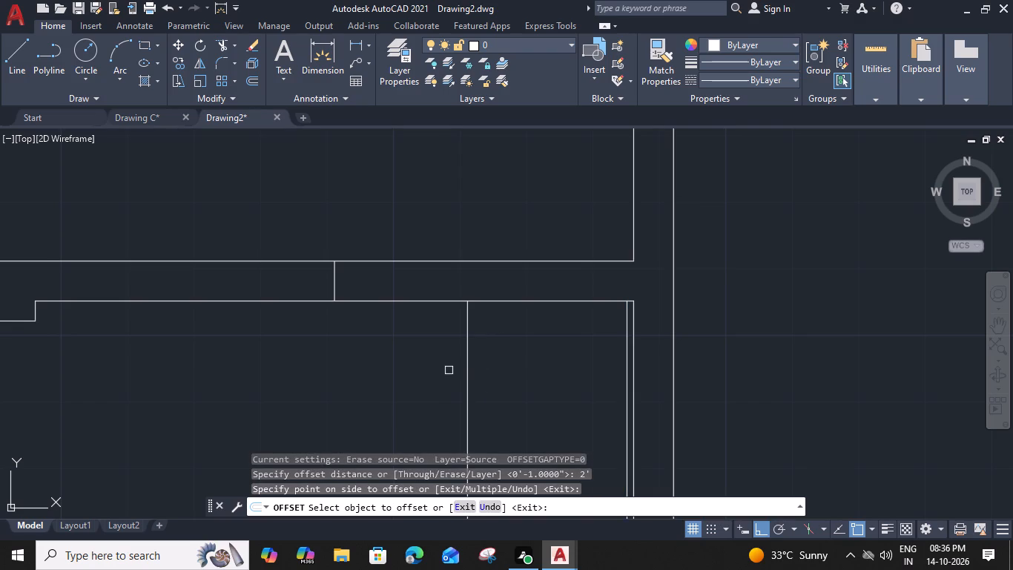
Offset the line 2' in from the lower room's right side another 2" to the left.
{"action": "left_click", "coordinate": [465, 374]}
{"action": "type", "text": "O 2\""}
{"action": "key", "text": "Return"}
{"action": "left_click", "coordinate": [374, 375]}
{"action": "key", "text": "Escape"}
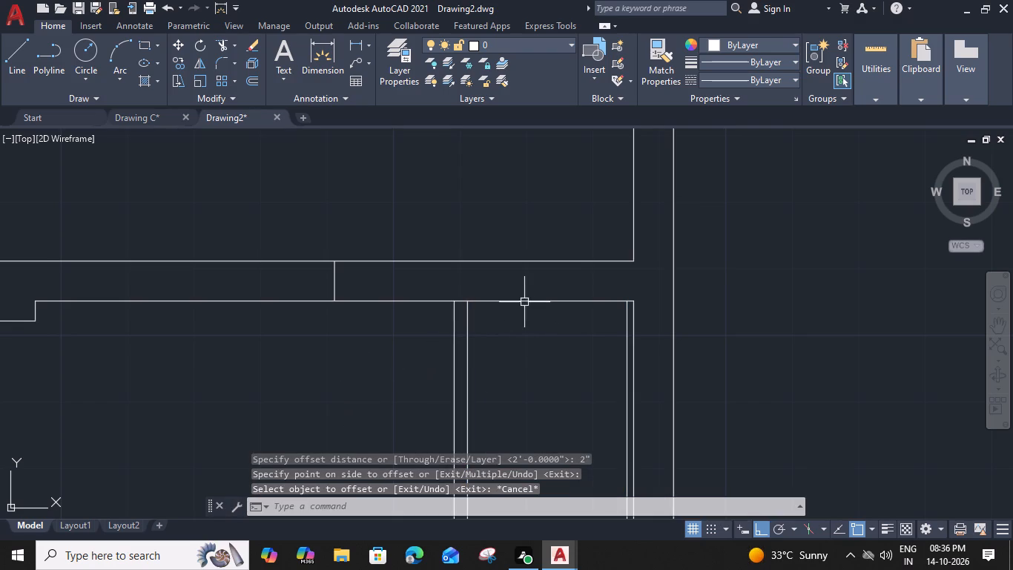
Offset the right-hand room's upper wall line, lower wall line and left partition line 1" into the room.
{"action": "left_click", "coordinate": [527, 299]}
{"action": "type", "text": "O"}
{"action": "key", "text": "space"}
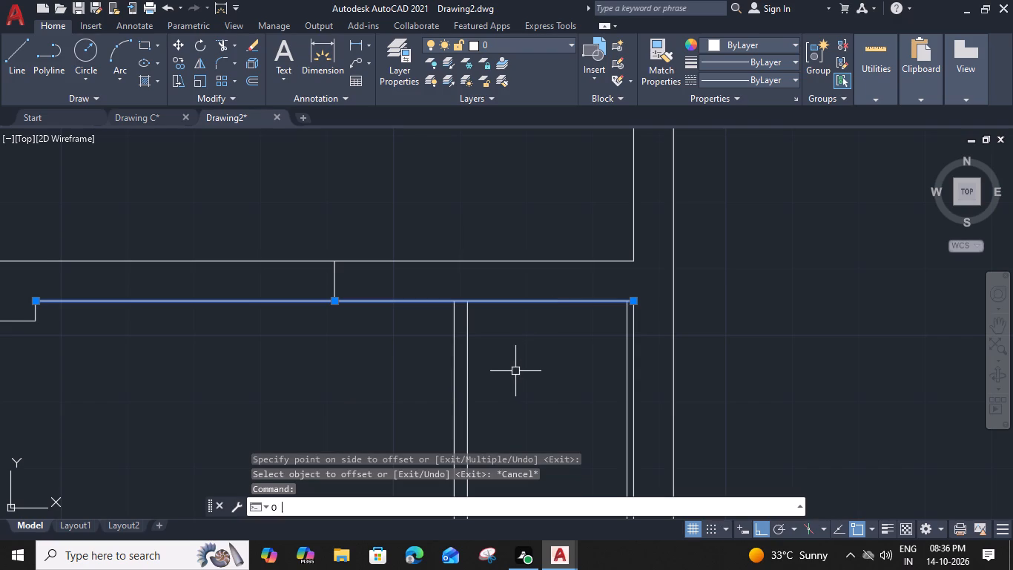
{"action": "type", "text": "1\""}
{"action": "key", "text": "Return"}
{"action": "left_click", "coordinate": [506, 380]}
{"action": "scroll", "coordinate": [503, 386], "scroll_direction": "down", "scroll_amount": 3}
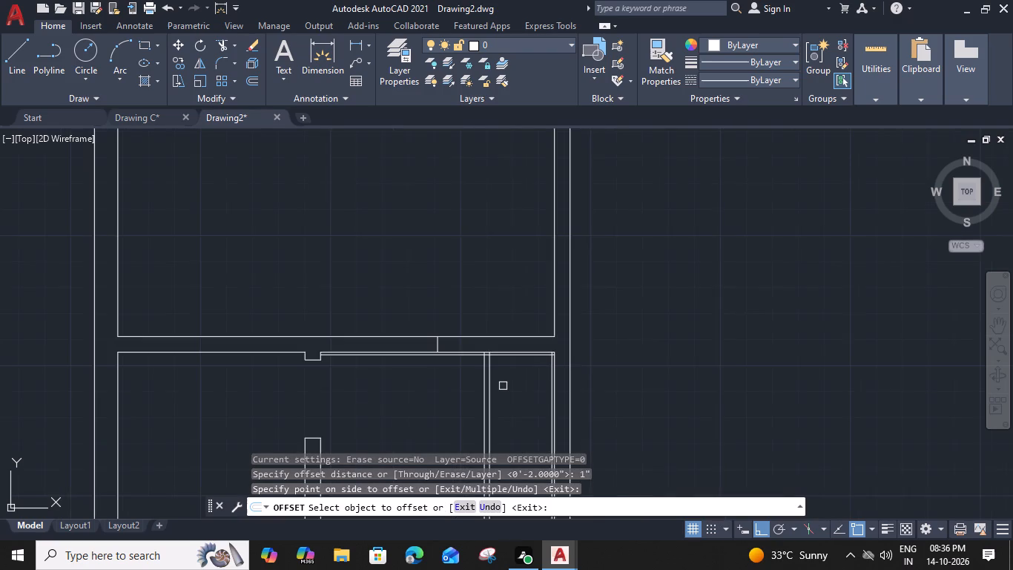
{"action": "middle_click_drag", "start_coordinate": [501, 379], "coordinate": [456, 167]}
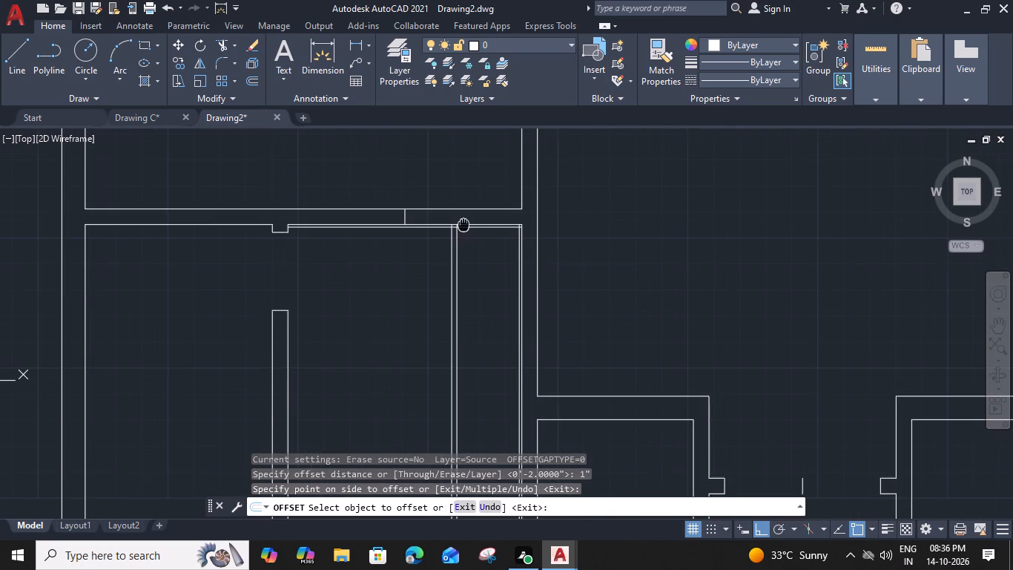
{"action": "middle_click_drag", "start_coordinate": [482, 424], "coordinate": [484, 330]}
{"action": "left_click", "coordinate": [486, 356]}
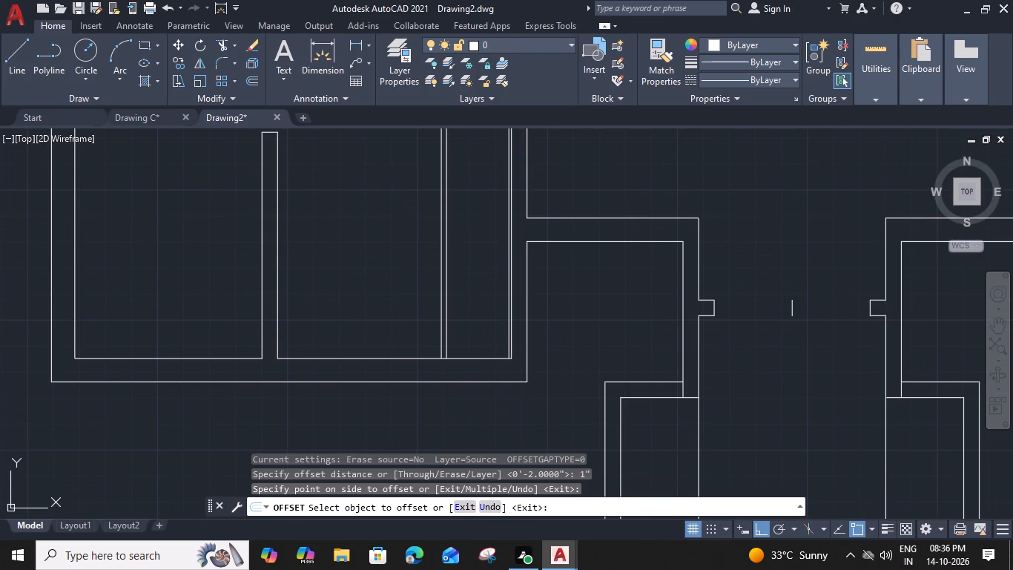
{"action": "left_click", "coordinate": [482, 322]}
{"action": "left_click", "coordinate": [277, 293]}
{"action": "left_click", "coordinate": [319, 290]}
{"action": "key", "text": "Escape"}
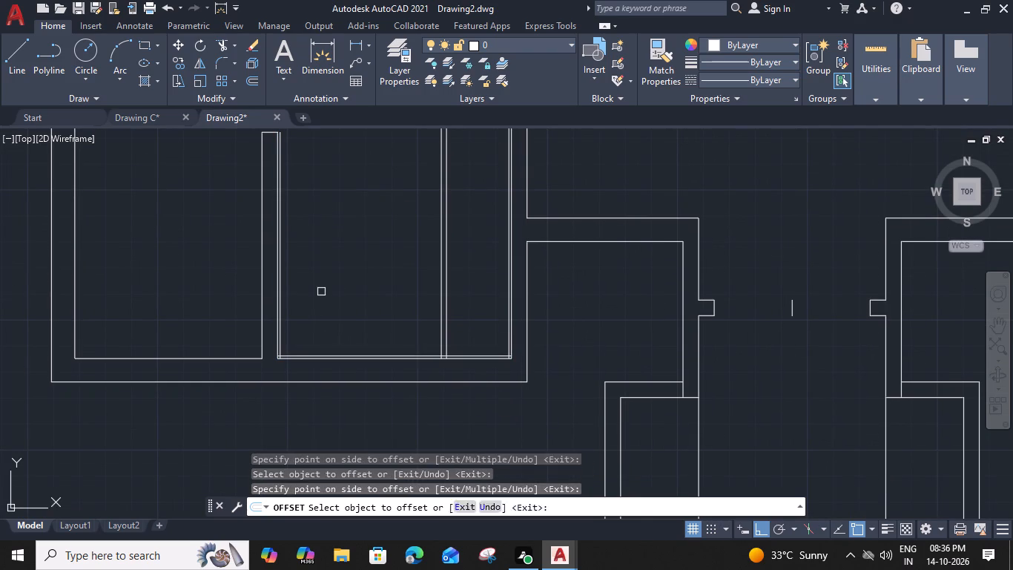
Offset the new line beside the room's left partition 2' to the right.
{"action": "left_click", "coordinate": [280, 284]}
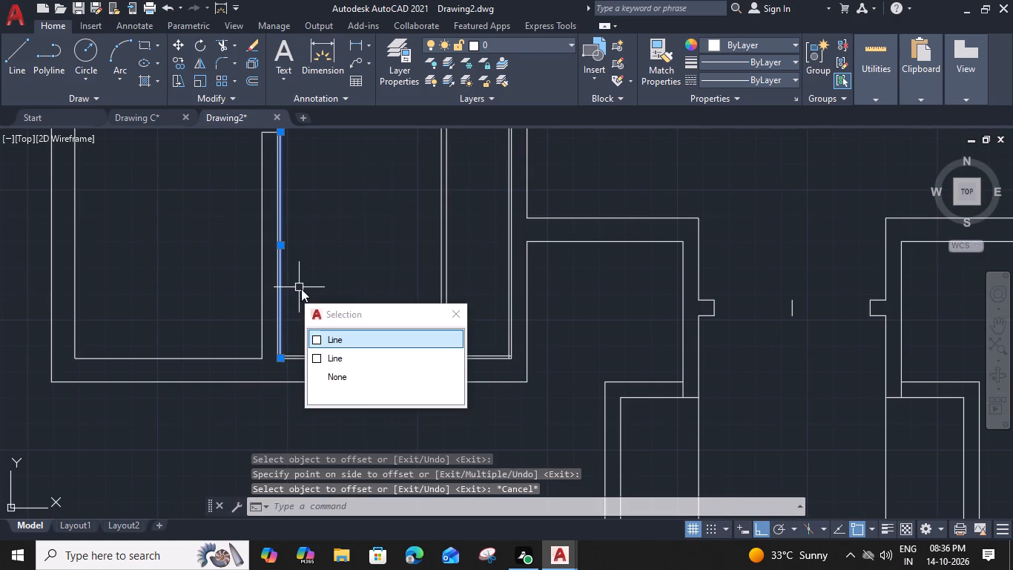
{"action": "left_click", "coordinate": [403, 339]}
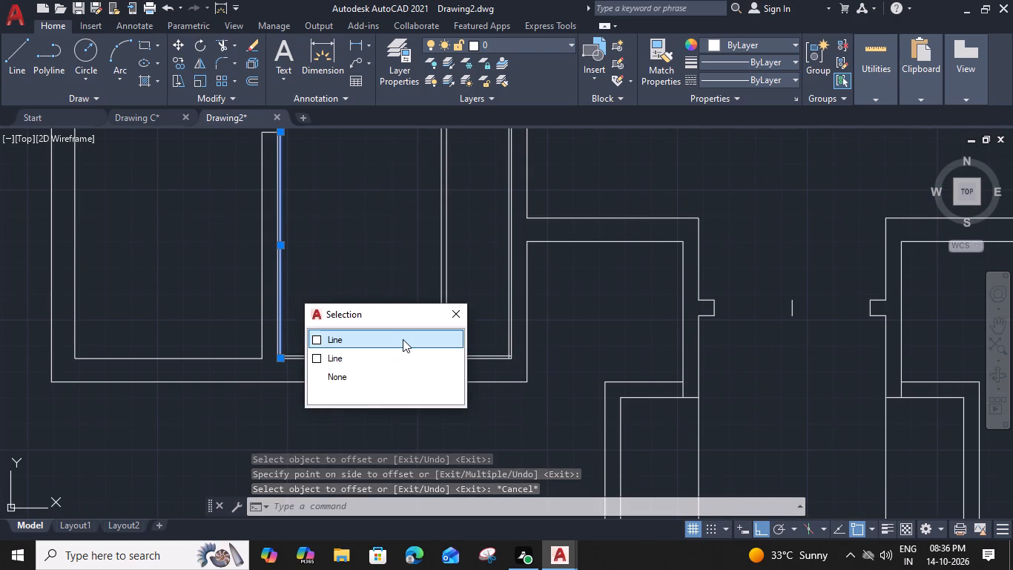
{"action": "type", "text": "O"}
{"action": "key", "text": "space"}
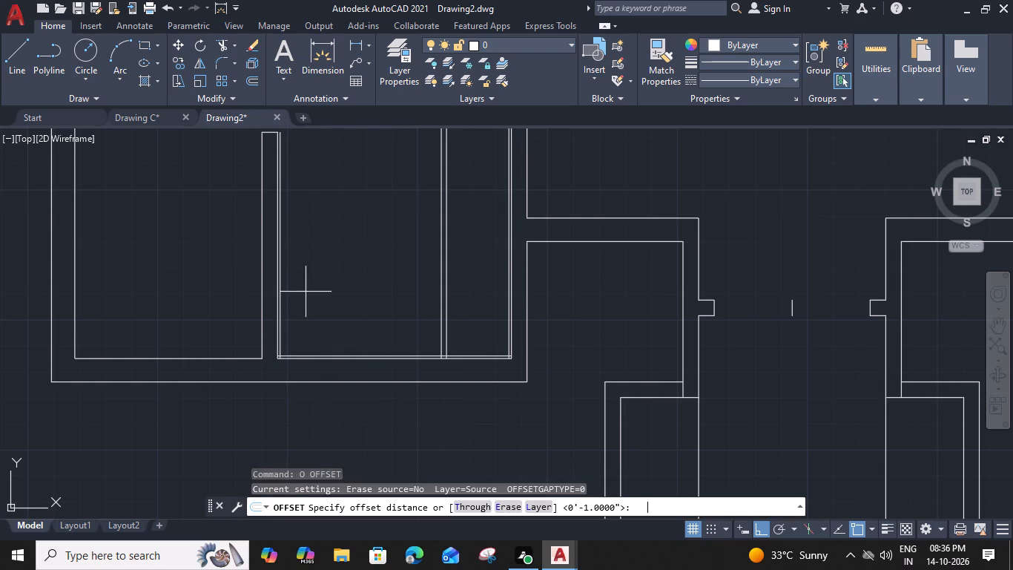
{"action": "type", "text": "2'"}
{"action": "key", "text": "space"}
{"action": "left_click", "coordinate": [306, 292]}
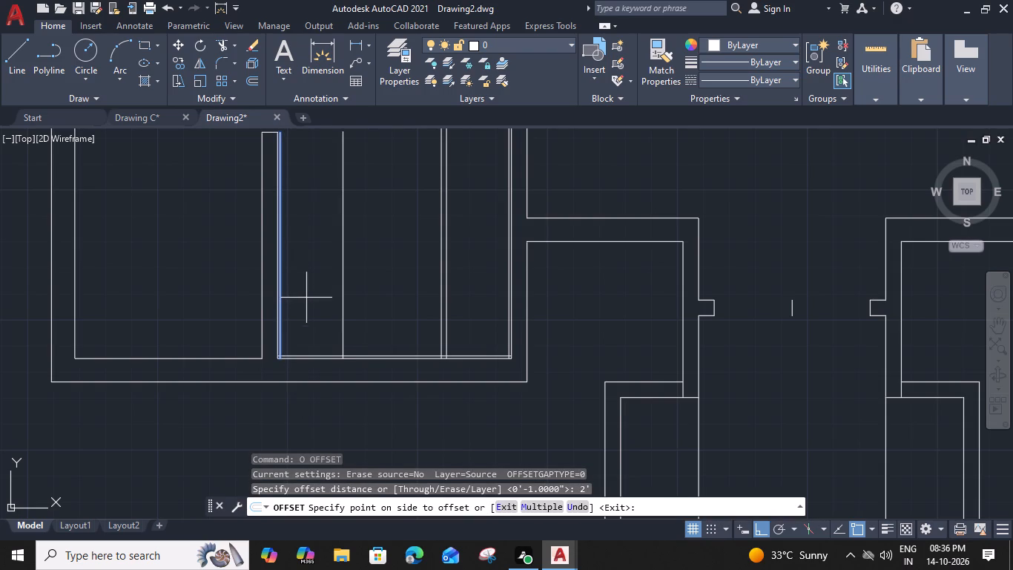
{"action": "scroll", "coordinate": [315, 315], "scroll_direction": "down", "scroll_amount": 2}
{"action": "middle_click_drag", "start_coordinate": [315, 315], "coordinate": [336, 332]}
{"action": "left_click", "coordinate": [333, 313]}
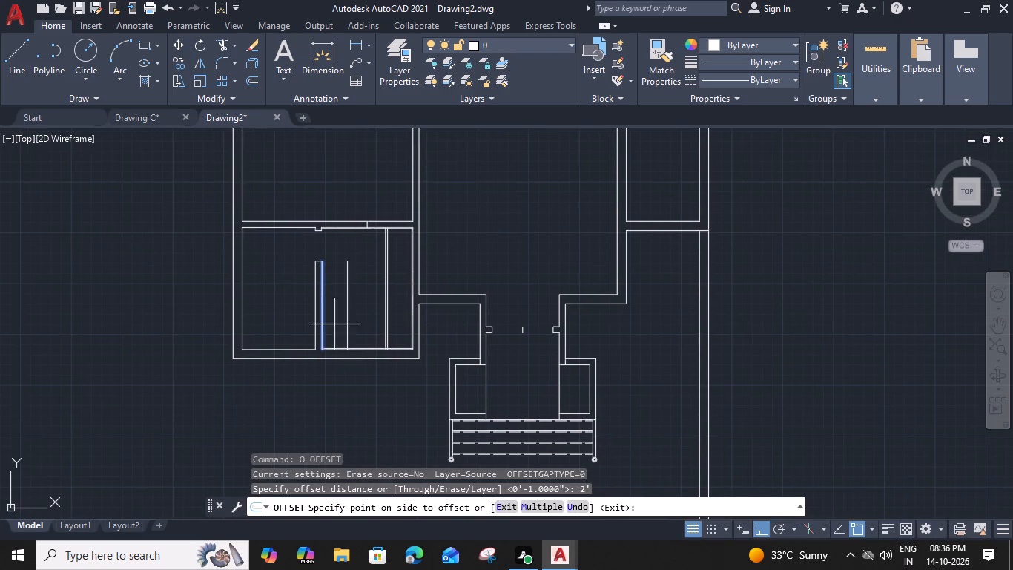
{"action": "key", "text": "Escape"}
Draw a horizontal line joining the partition-side line and the 2' offset line, just below their upper ends.
{"action": "scroll", "coordinate": [338, 283], "scroll_direction": "up", "scroll_amount": 2}
{"action": "type", "text": "L"}
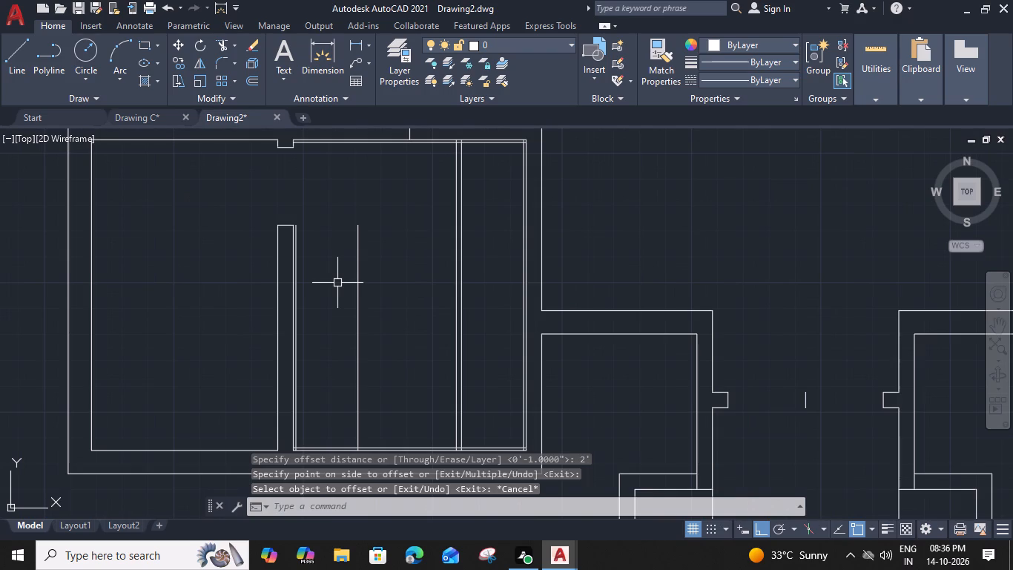
{"action": "key", "text": "space"}
{"action": "scroll", "coordinate": [320, 247], "scroll_direction": "up", "scroll_amount": 1}
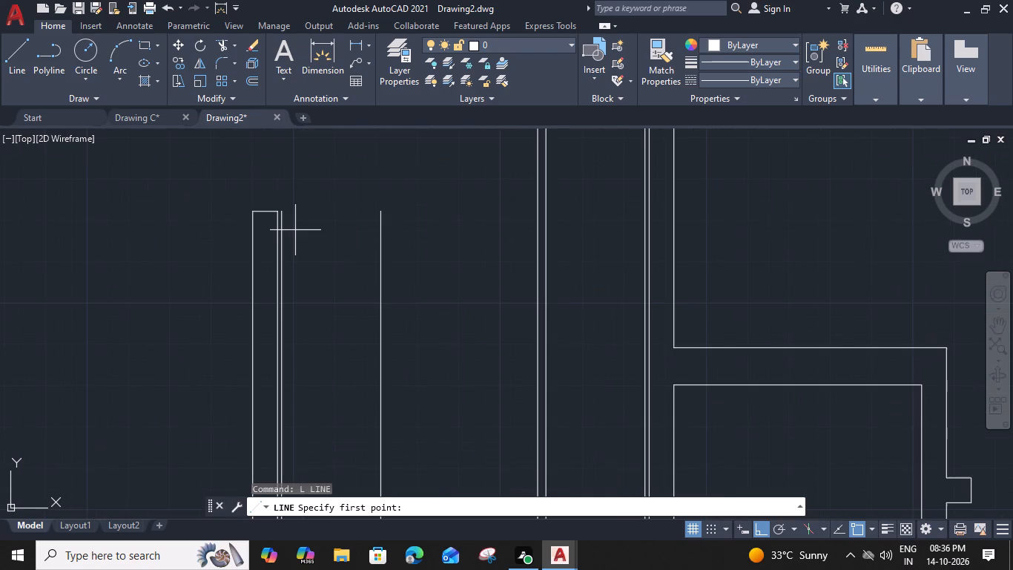
{"action": "left_click", "coordinate": [283, 231]}
{"action": "left_click", "coordinate": [380, 231]}
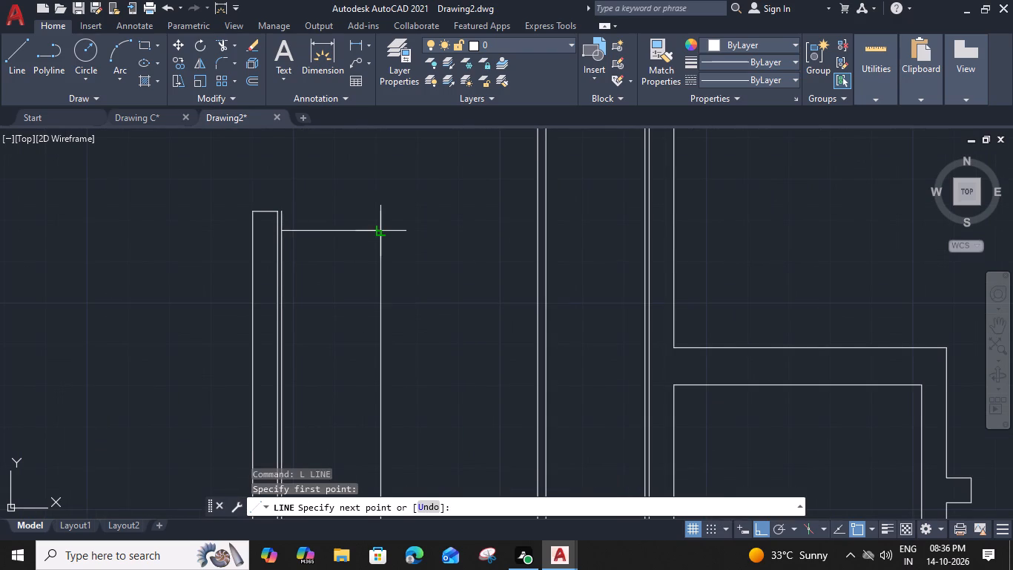
{"action": "key", "text": "Escape"}
Offset the line 2' in from the room's left partition another 2" to the right.
{"action": "left_click", "coordinate": [383, 271]}
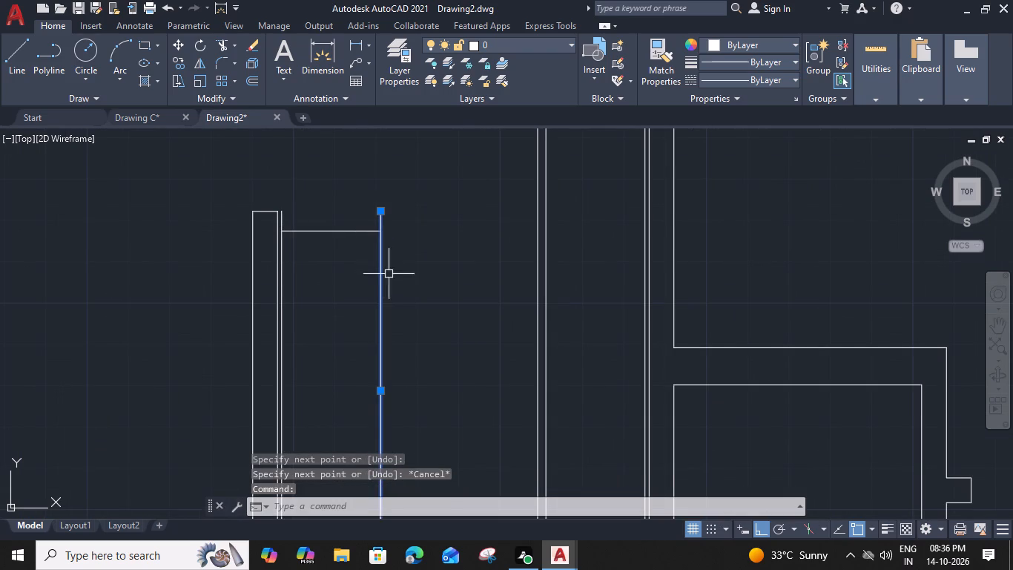
{"action": "type", "text": "O 2\""}
{"action": "key", "text": "Return"}
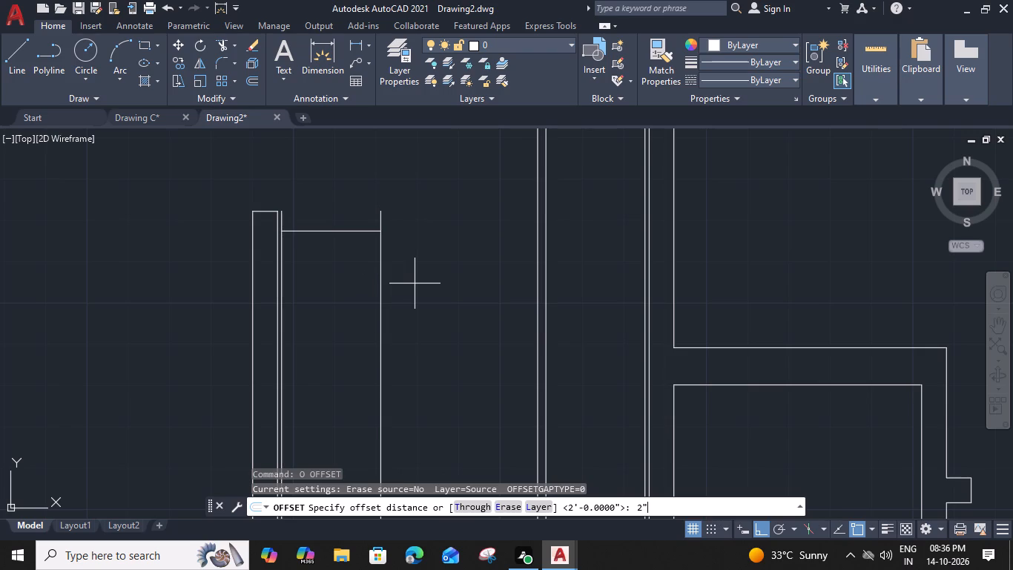
{"action": "left_click", "coordinate": [435, 296]}
{"action": "key", "text": "Escape"}
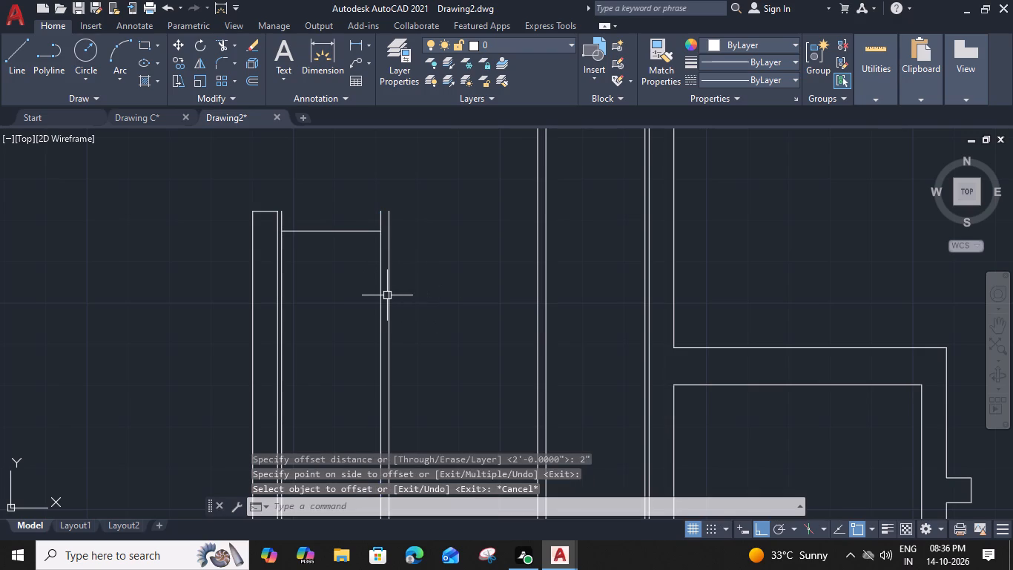
Trim the vertical line ends above the left strip's horizontal closing line and extend that line to the outer 2" line.
{"action": "type", "text": "TR"}
{"action": "key", "text": "space"}
{"action": "scroll", "coordinate": [269, 201], "scroll_direction": "up", "scroll_amount": 1}
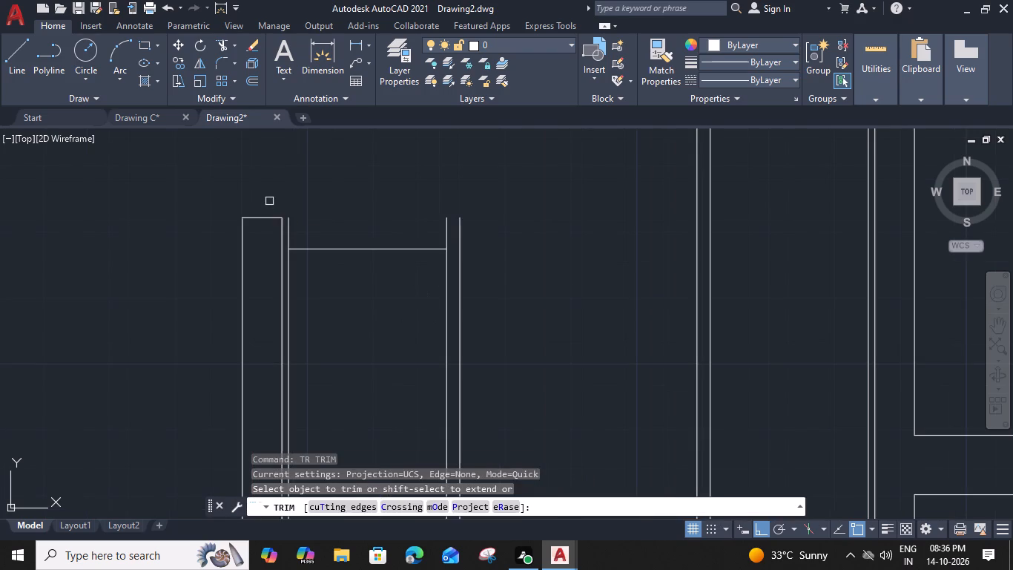
{"action": "left_click", "coordinate": [289, 233]}
{"action": "left_click", "coordinate": [369, 249], "text": "shift"}
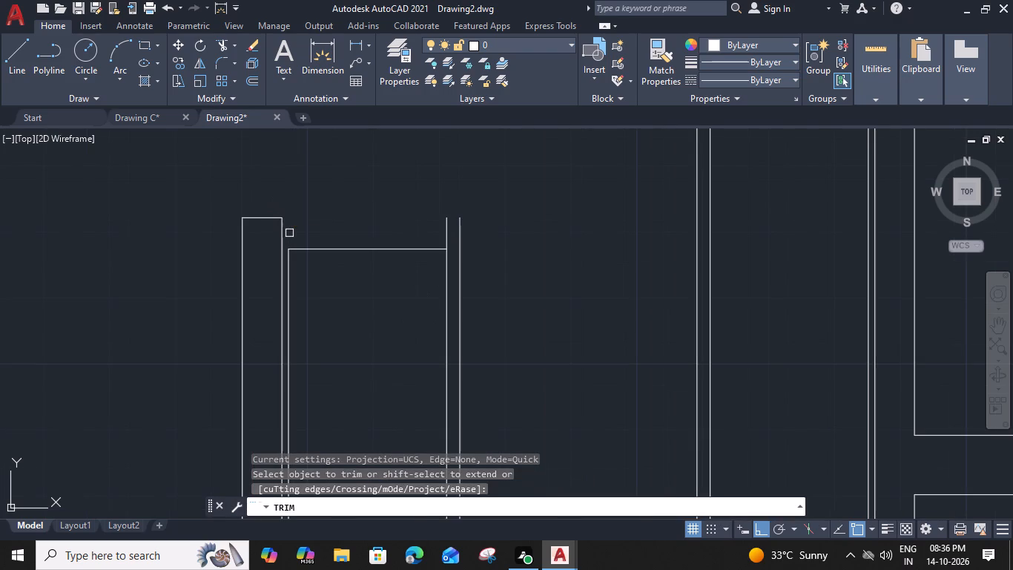
{"action": "left_click", "coordinate": [426, 231]}
{"action": "left_click", "coordinate": [499, 235]}
Trim the 1" lower line between the two strips and the overlapping line ends at the left strip's foot.
{"action": "scroll", "coordinate": [500, 235], "scroll_direction": "down", "scroll_amount": 3}
{"action": "middle_click_drag", "start_coordinate": [532, 373], "coordinate": [529, 369]}
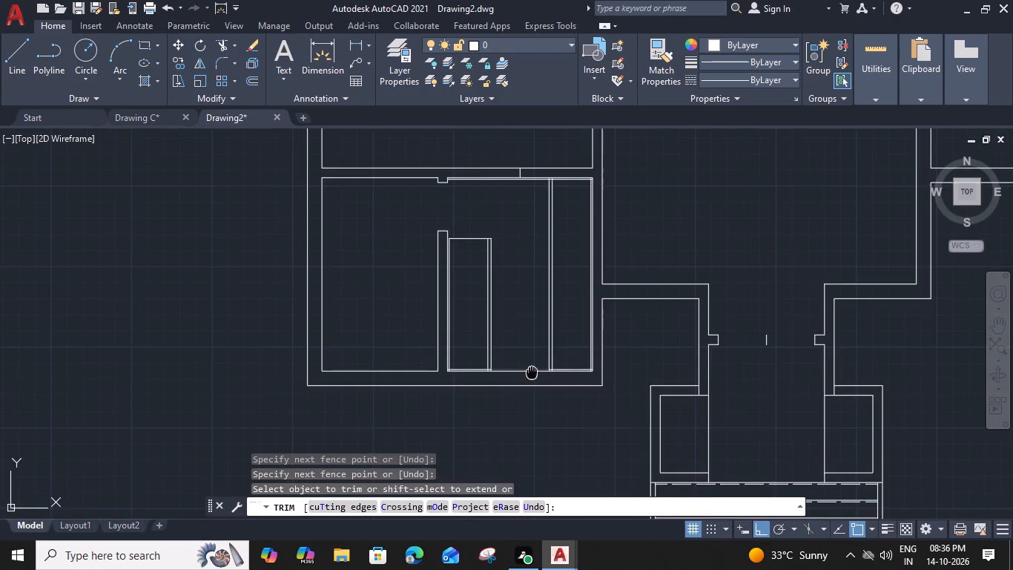
{"action": "middle_click_drag", "start_coordinate": [529, 369], "coordinate": [502, 338]}
{"action": "scroll", "coordinate": [492, 325], "scroll_direction": "up", "scroll_amount": 4}
{"action": "left_click", "coordinate": [498, 381]}
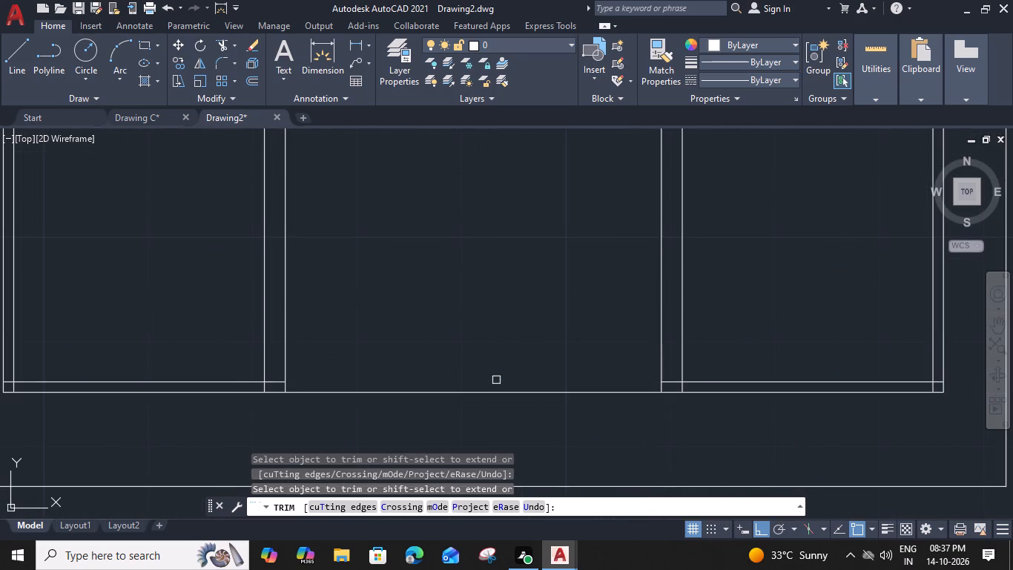
{"action": "scroll", "coordinate": [242, 387], "scroll_direction": "up", "scroll_amount": 1}
{"action": "left_click", "coordinate": [248, 387]}
{"action": "left_click", "coordinate": [369, 384]}
{"action": "scroll", "coordinate": [369, 384], "scroll_direction": "down", "scroll_amount": 1}
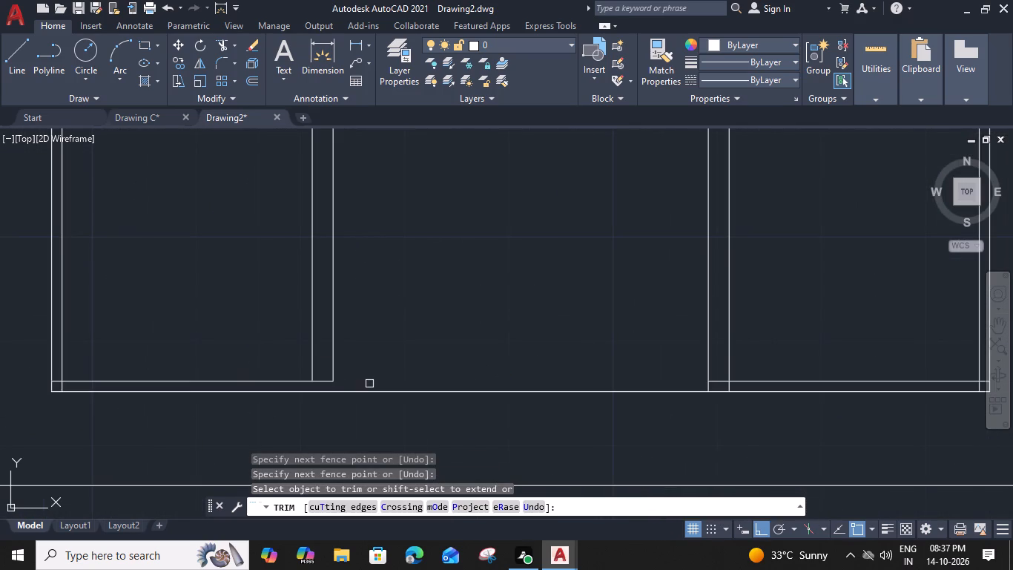
{"action": "middle_click_drag", "start_coordinate": [145, 354], "coordinate": [443, 335]}
{"action": "scroll", "coordinate": [389, 367], "scroll_direction": "up", "scroll_amount": 2}
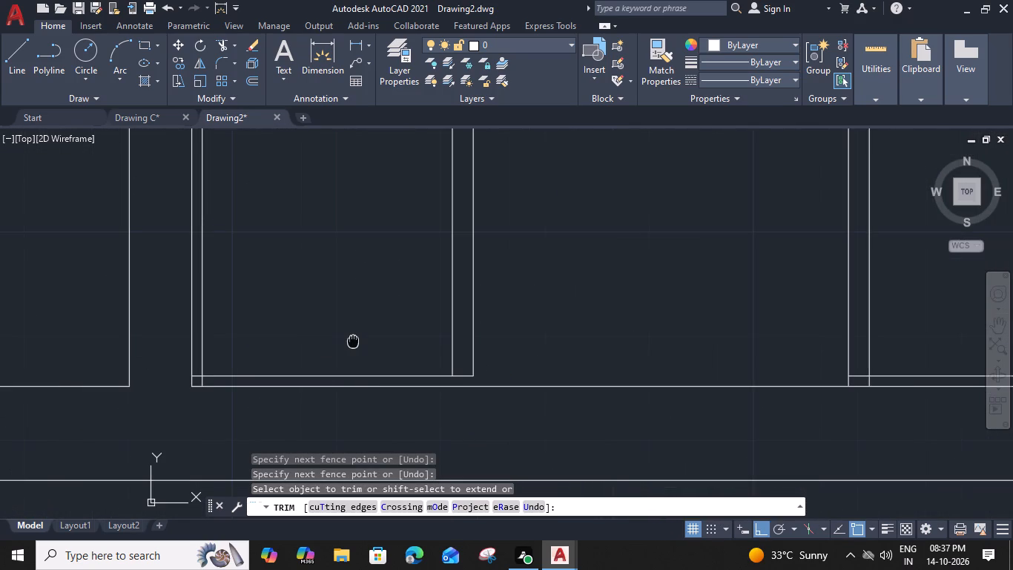
{"action": "left_click", "coordinate": [300, 354]}
{"action": "left_click", "coordinate": [317, 376]}
Trim the overlapping line ends at both lower corners of the right-hand strip.
{"action": "scroll", "coordinate": [317, 375], "scroll_direction": "down", "scroll_amount": 3}
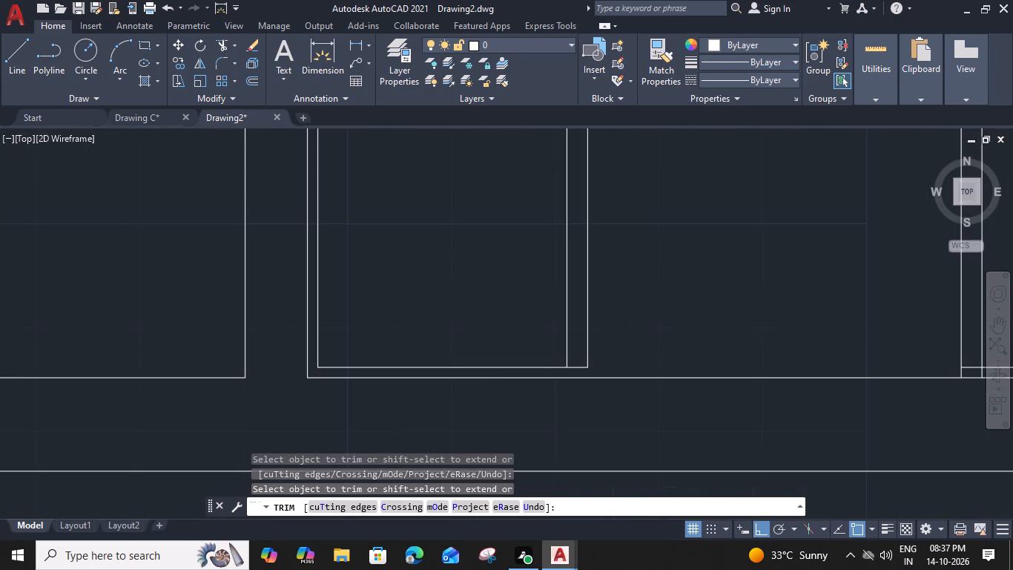
{"action": "middle_click_drag", "start_coordinate": [736, 358], "coordinate": [392, 361]}
{"action": "scroll", "coordinate": [391, 382], "scroll_direction": "up", "scroll_amount": 2}
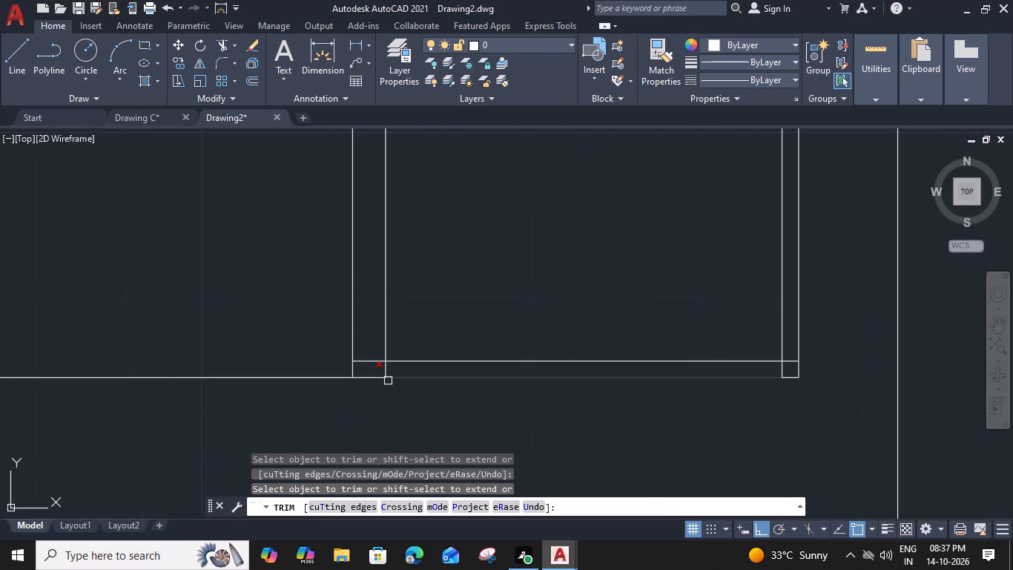
{"action": "left_click", "coordinate": [341, 367]}
{"action": "left_click", "coordinate": [530, 368]}
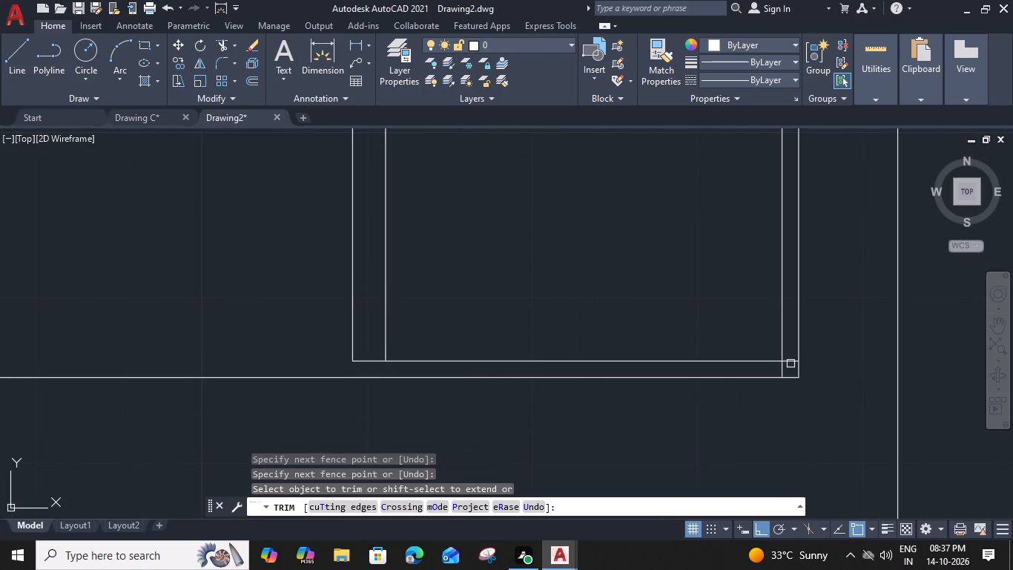
{"action": "scroll", "coordinate": [791, 364], "scroll_direction": "up", "scroll_amount": 2}
{"action": "left_click", "coordinate": [791, 358]}
{"action": "left_click", "coordinate": [771, 373]}
{"action": "scroll", "coordinate": [771, 373], "scroll_direction": "down", "scroll_amount": 3}
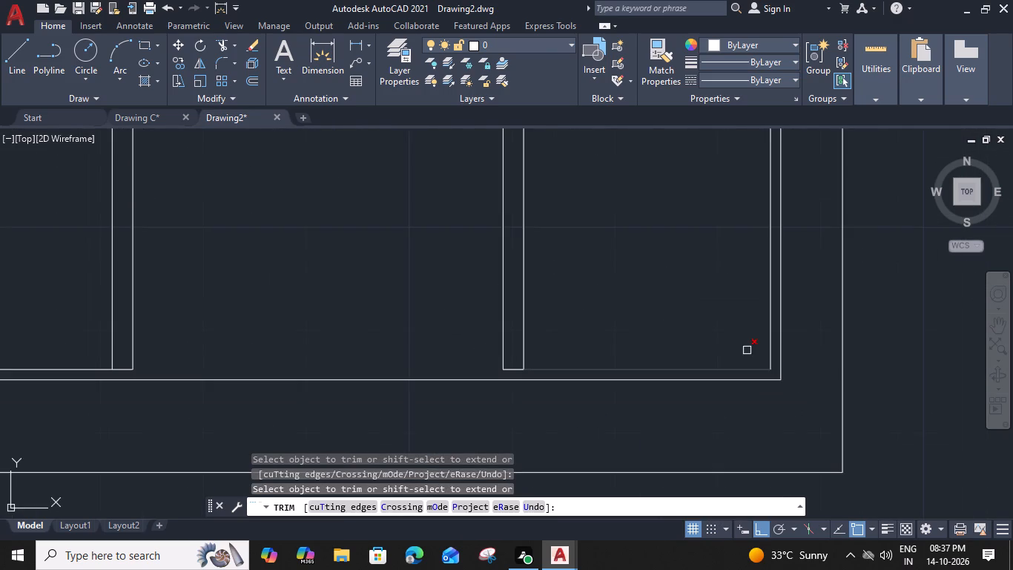
Trim the overlapping line ends at the right-hand strip's top and the 1" upper line to its left.
{"action": "middle_click_drag", "start_coordinate": [712, 246], "coordinate": [519, 569]}
{"action": "middle_click_drag", "start_coordinate": [468, 223], "coordinate": [433, 399]}
{"action": "middle_click_drag", "start_coordinate": [440, 167], "coordinate": [446, 379]}
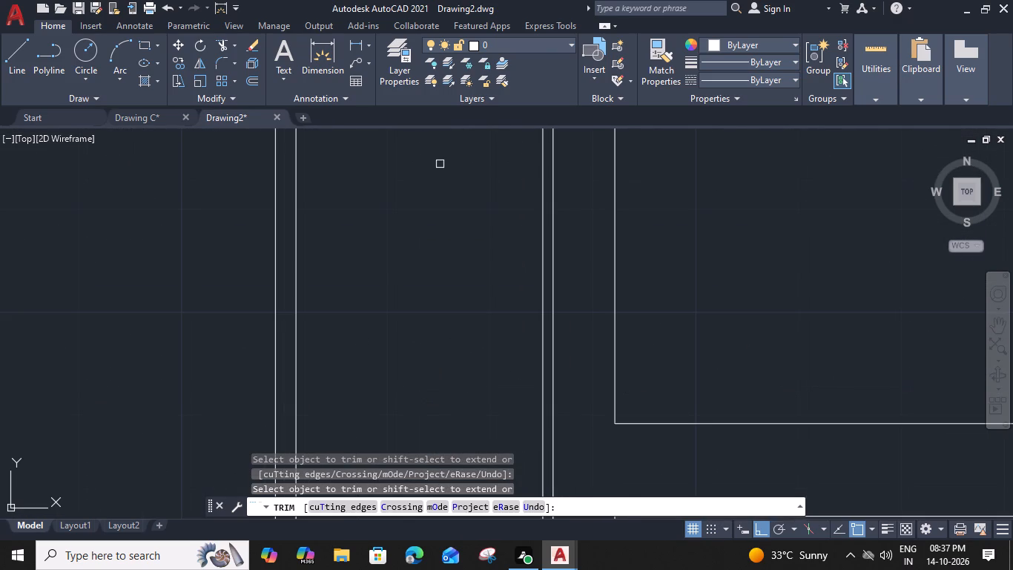
{"action": "middle_click_drag", "start_coordinate": [446, 379], "coordinate": [452, 487]}
{"action": "middle_click_drag", "start_coordinate": [463, 129], "coordinate": [468, 380]}
{"action": "scroll", "coordinate": [535, 338], "scroll_direction": "up", "scroll_amount": 2}
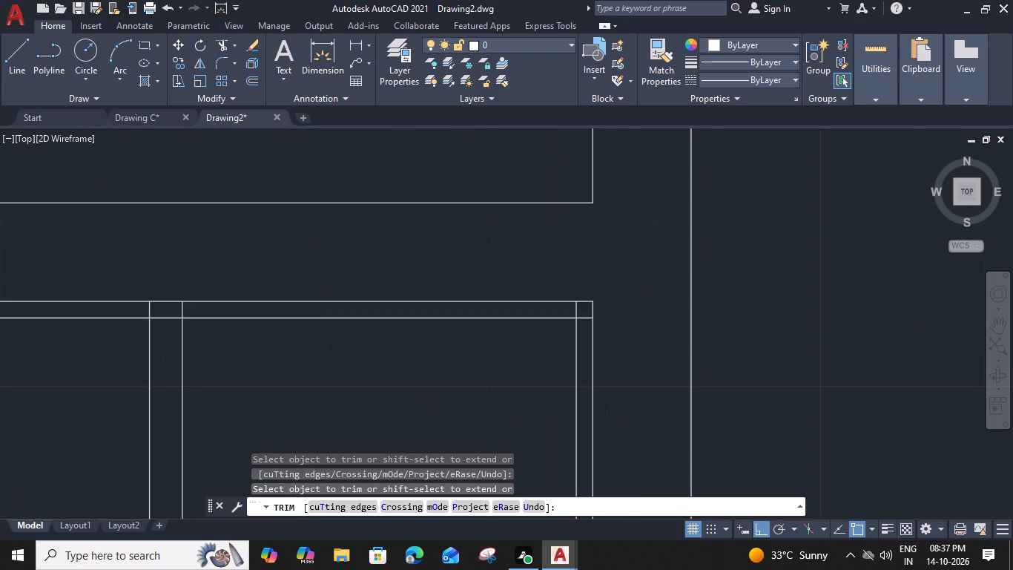
{"action": "left_click", "coordinate": [617, 305]}
{"action": "left_click", "coordinate": [599, 292]}
{"action": "scroll", "coordinate": [598, 292], "scroll_direction": "down", "scroll_amount": 3}
{"action": "scroll", "coordinate": [406, 295], "scroll_direction": "up", "scroll_amount": 2}
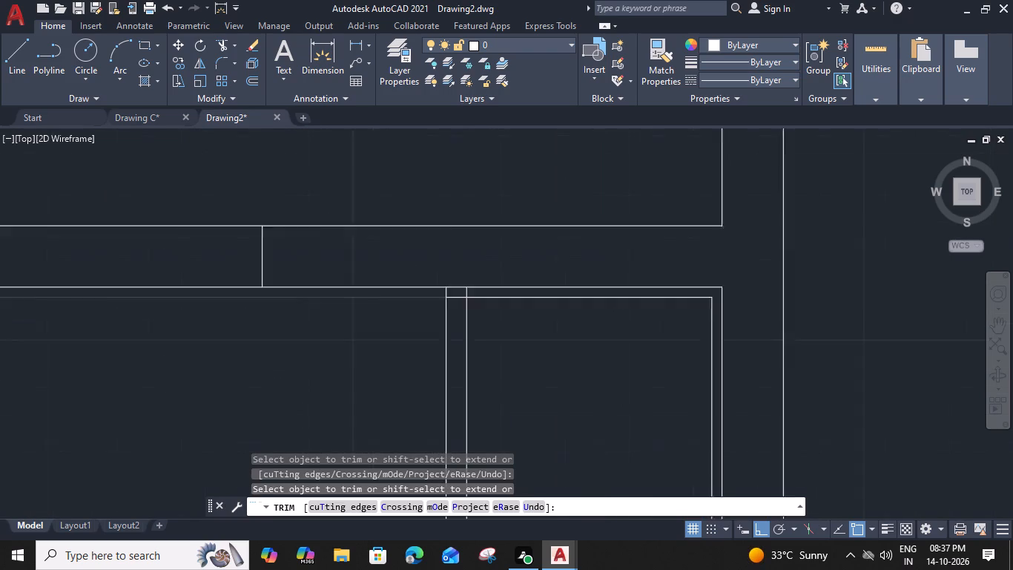
{"action": "left_click", "coordinate": [418, 301]}
{"action": "left_click", "coordinate": [469, 289]}
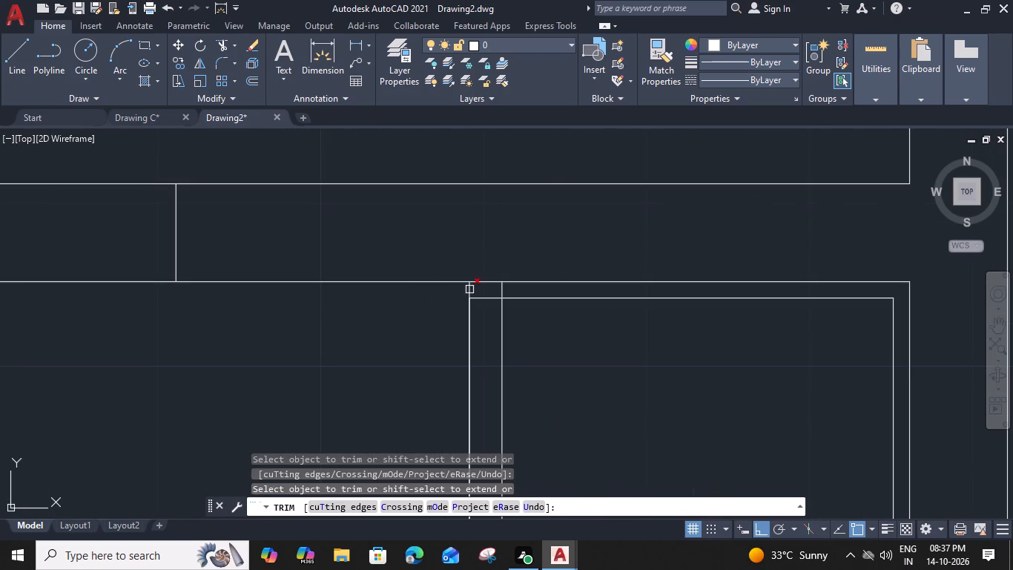
{"action": "left_click", "coordinate": [503, 293]}
{"action": "key", "text": "Escape"}
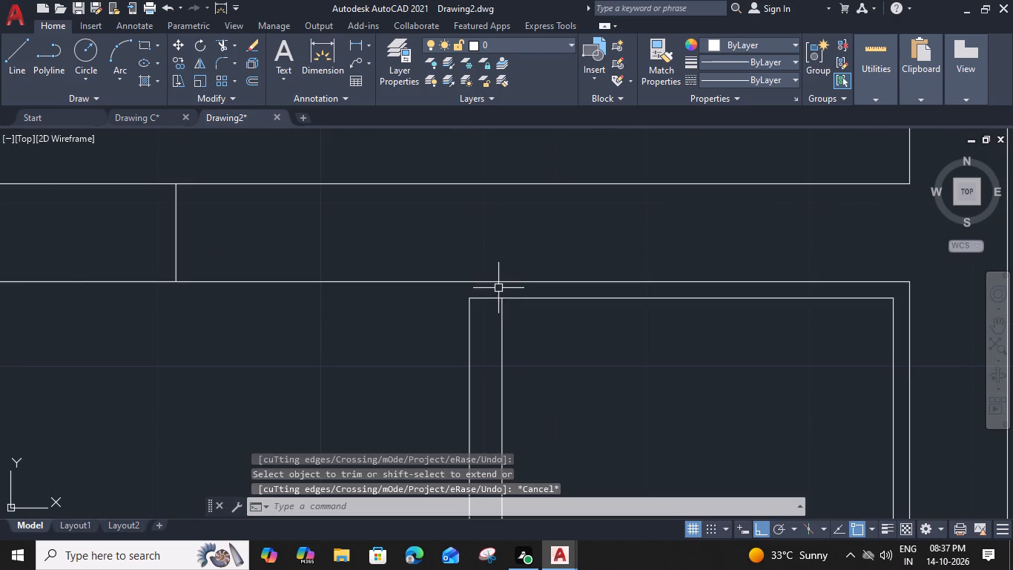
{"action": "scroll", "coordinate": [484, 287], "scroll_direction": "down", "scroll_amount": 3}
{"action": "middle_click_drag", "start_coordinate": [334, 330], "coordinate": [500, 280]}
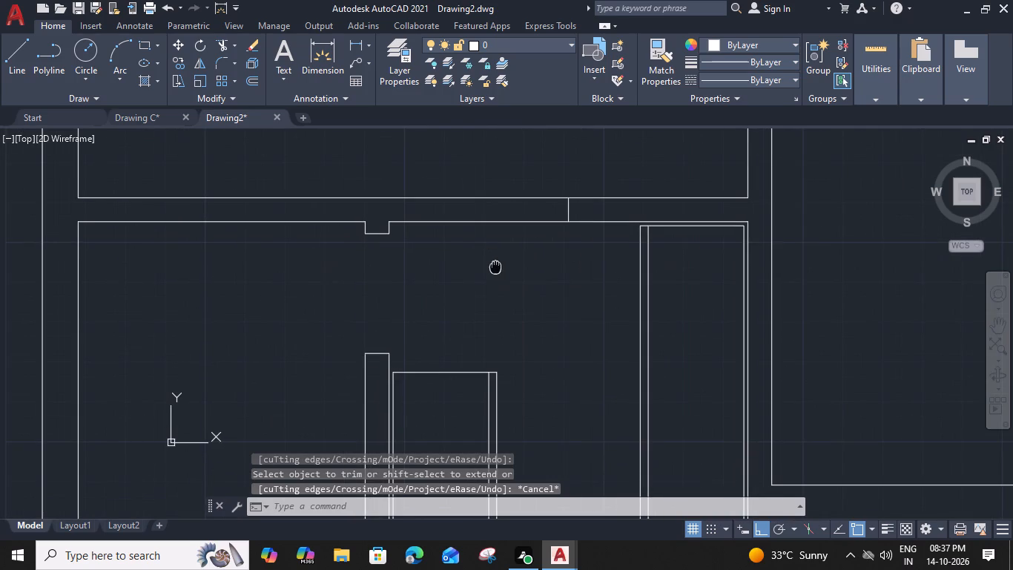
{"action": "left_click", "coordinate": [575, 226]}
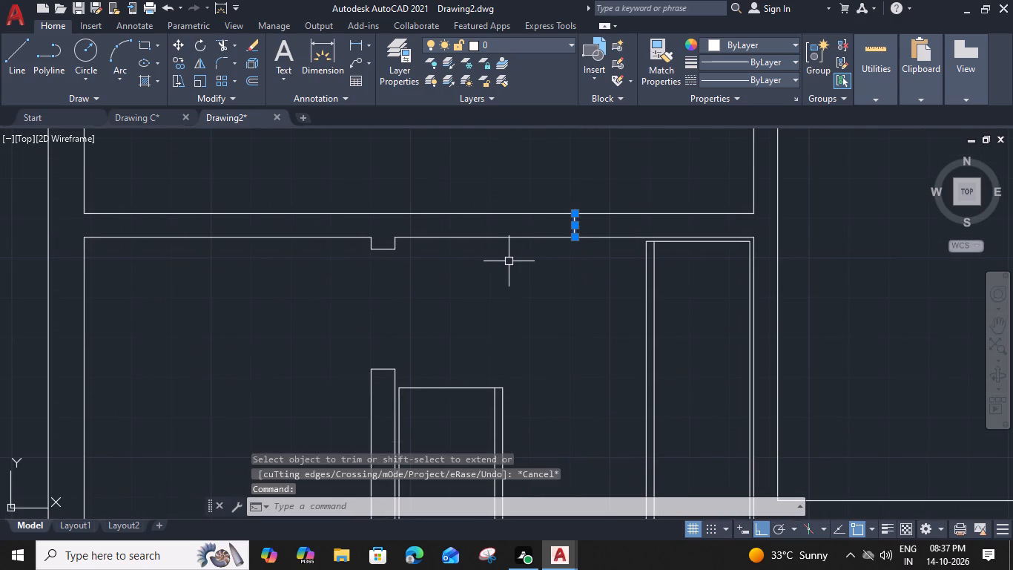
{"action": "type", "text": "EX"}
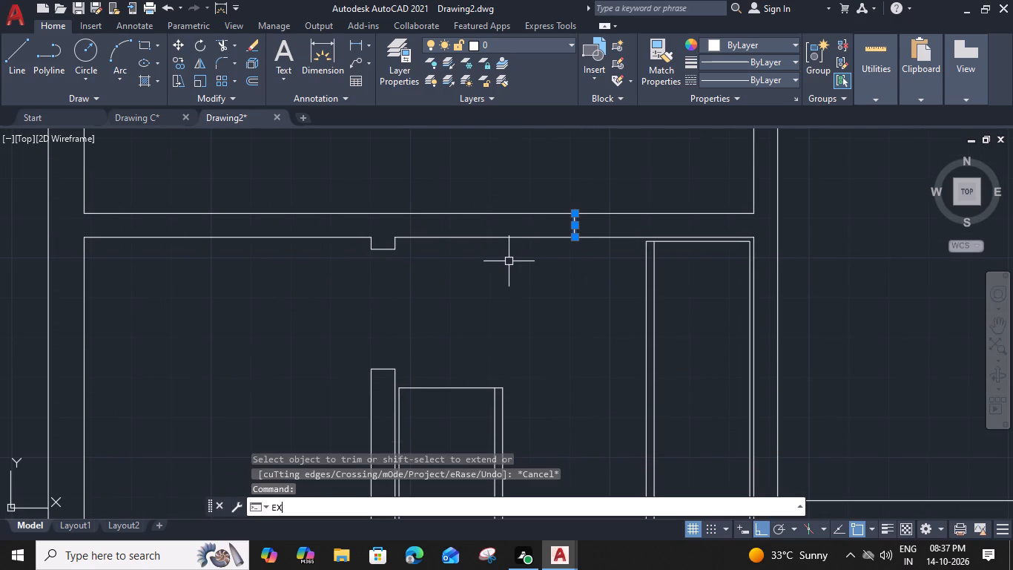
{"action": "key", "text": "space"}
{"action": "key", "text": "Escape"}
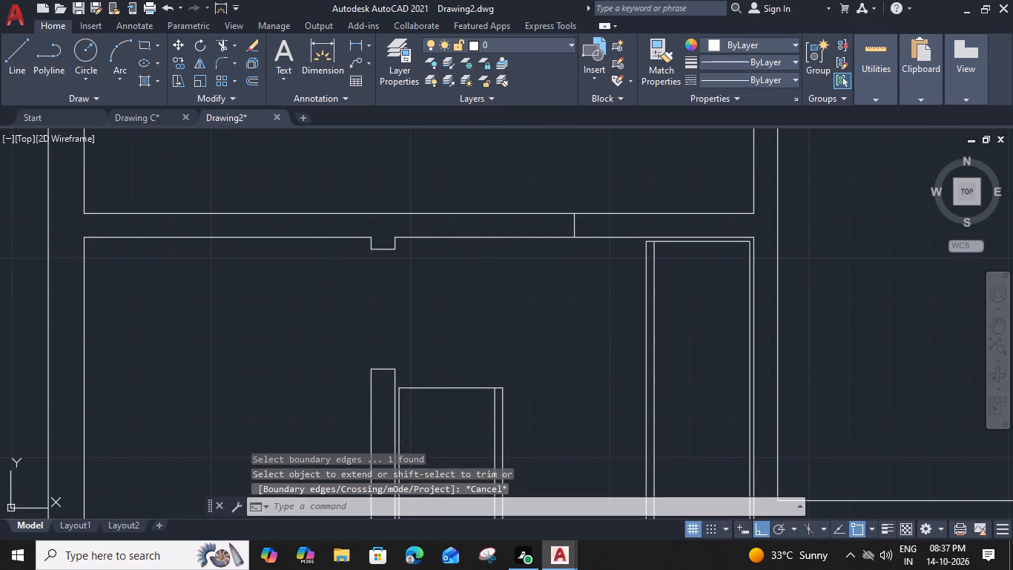
Offset the short vertical line across the lower-left room's top wall by 1'6" to both sides.
{"action": "left_click", "coordinate": [573, 229]}
{"action": "type", "text": "O"}
{"action": "key", "text": "space"}
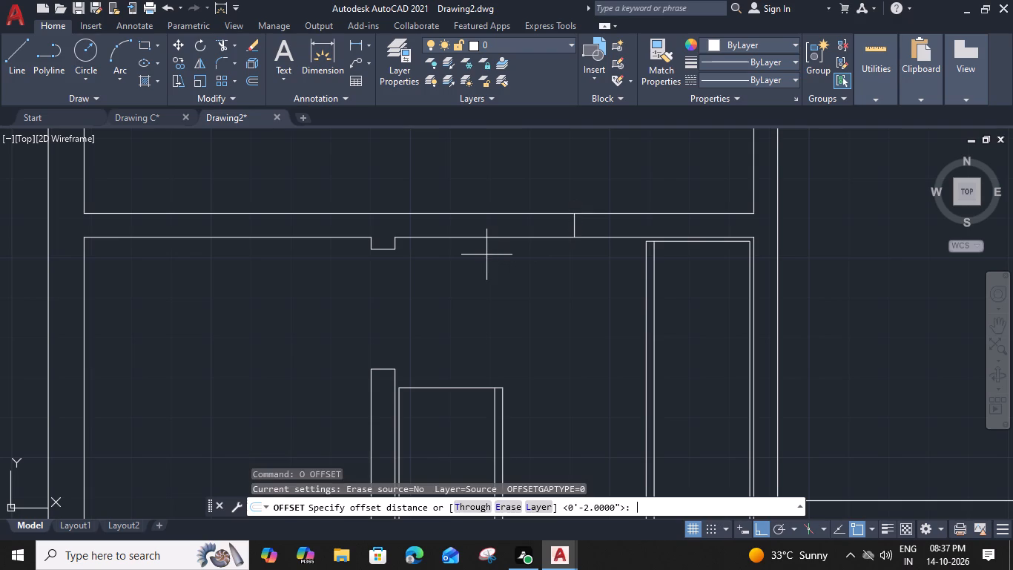
{"action": "type", "text": "1'6\""}
{"action": "key", "text": "Return"}
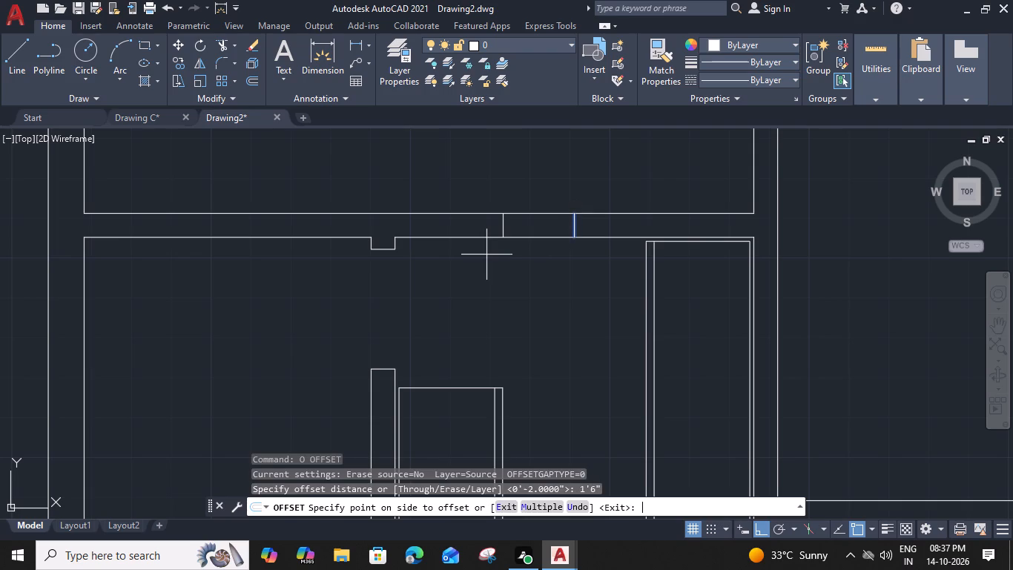
{"action": "left_click", "coordinate": [459, 253]}
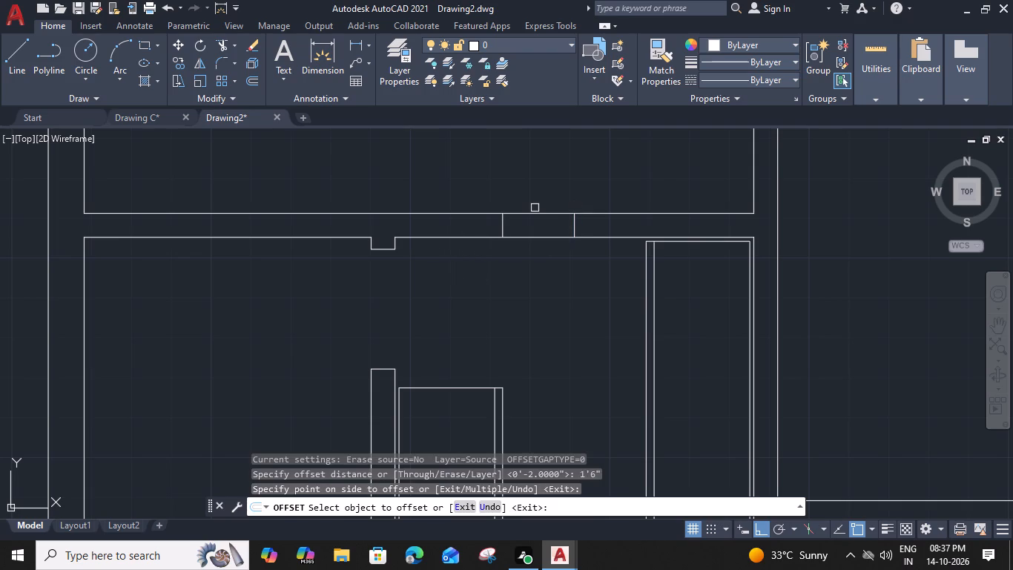
{"action": "left_click", "coordinate": [574, 223]}
{"action": "left_click", "coordinate": [612, 228]}
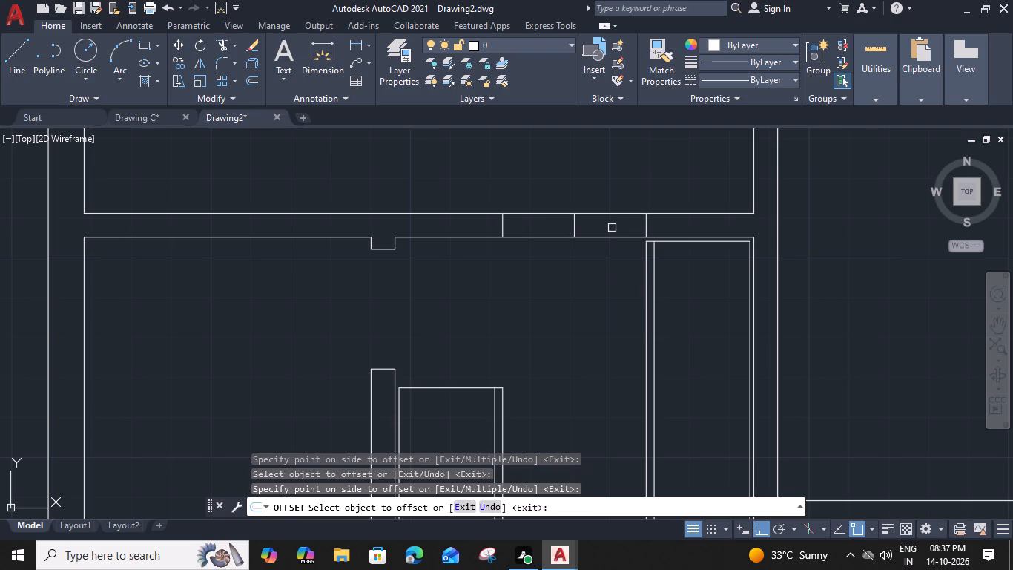
{"action": "key", "text": "Escape"}
Trim away the middle line and both wall lines between the two offset lines to open the doorway.
{"action": "key", "text": "t"}
{"action": "key", "text": "r"}
{"action": "key", "text": "space"}
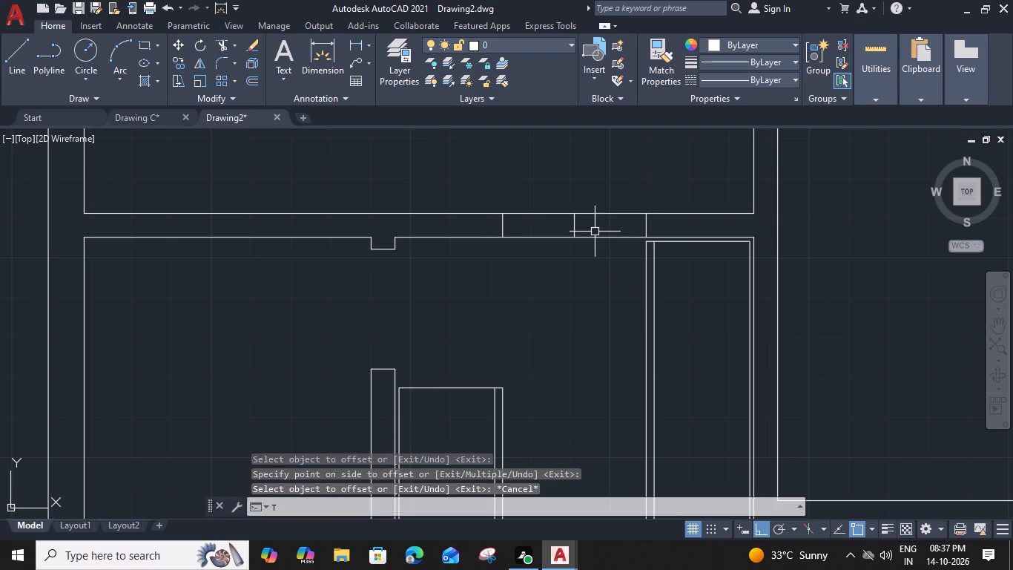
{"action": "left_click", "coordinate": [572, 227]}
{"action": "left_click", "coordinate": [617, 187]}
{"action": "left_click", "coordinate": [562, 331]}
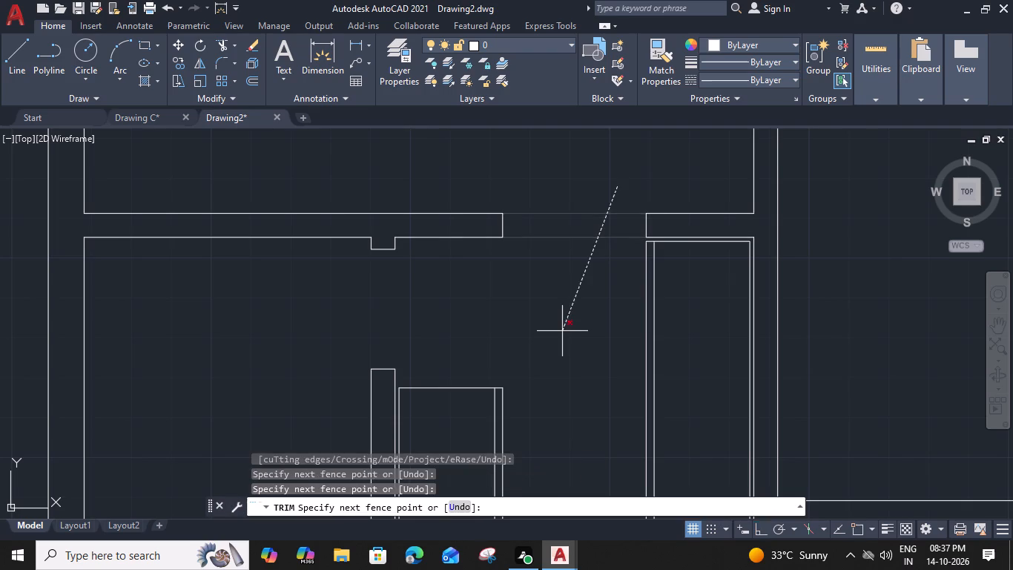
{"action": "key", "text": "Escape"}
Insert the Door - Imperial block from the architectural tool palette into the upper middle room.
{"action": "scroll", "coordinate": [564, 307], "scroll_direction": "down", "scroll_amount": 2}
{"action": "middle_click_drag", "start_coordinate": [564, 307], "coordinate": [494, 220]}
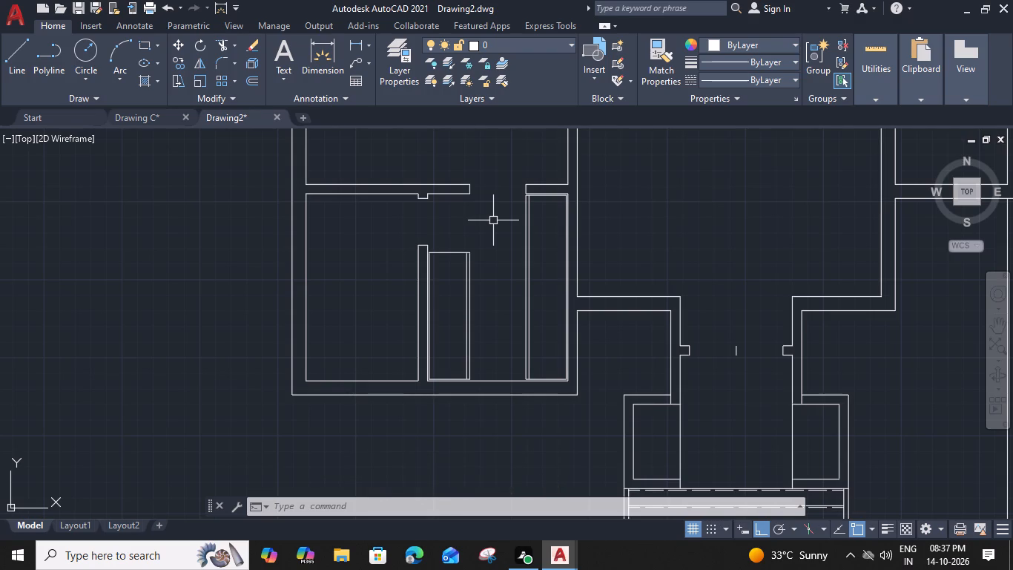
{"action": "scroll", "coordinate": [587, 240], "scroll_direction": "down", "scroll_amount": 2}
{"action": "middle_click_drag", "start_coordinate": [576, 252], "coordinate": [406, 399]}
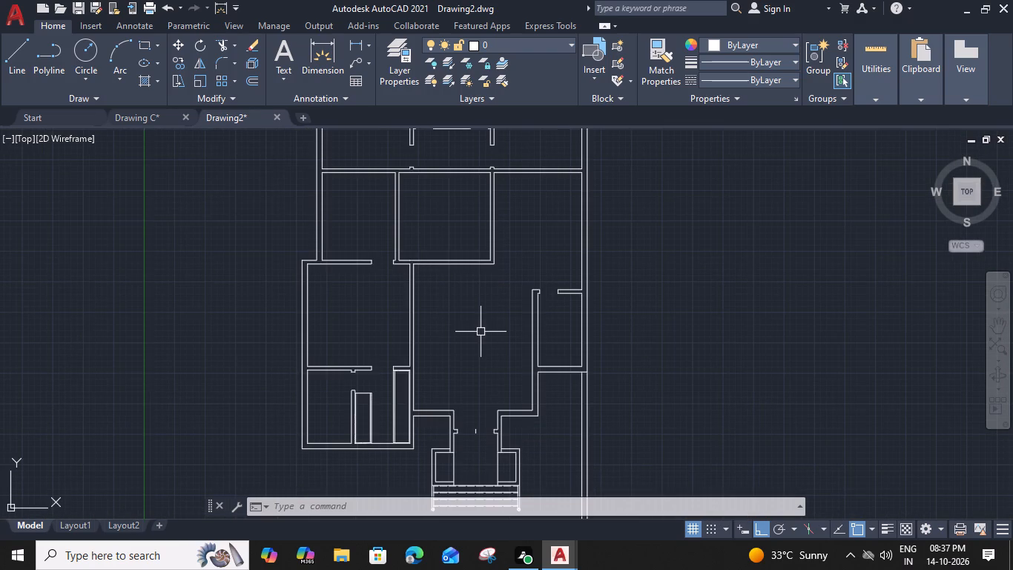
{"action": "key", "text": "ctrl+3"}
{"action": "left_click", "coordinate": [636, 145]}
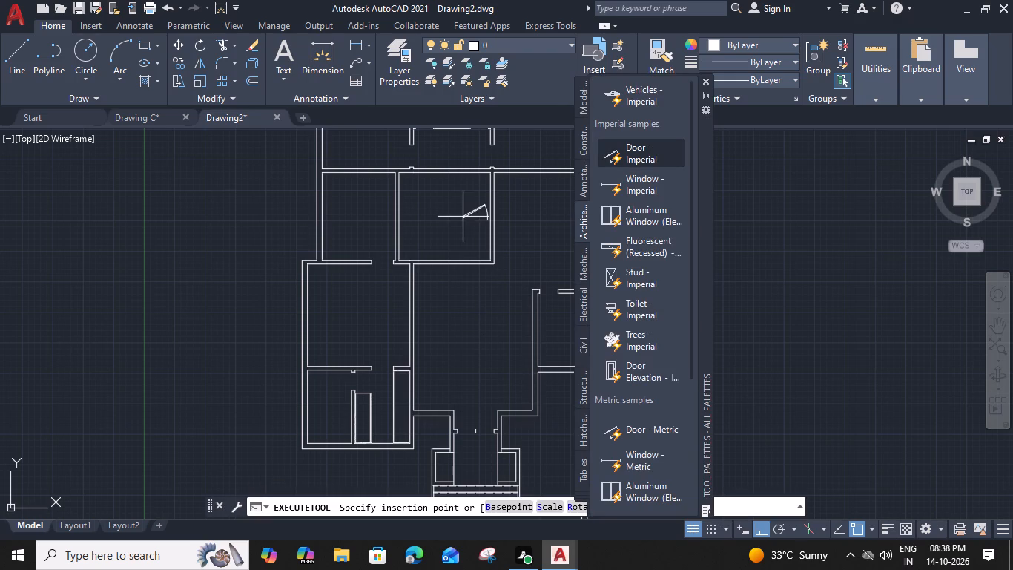
{"action": "left_click", "coordinate": [435, 221]}
{"action": "left_click", "coordinate": [709, 80]}
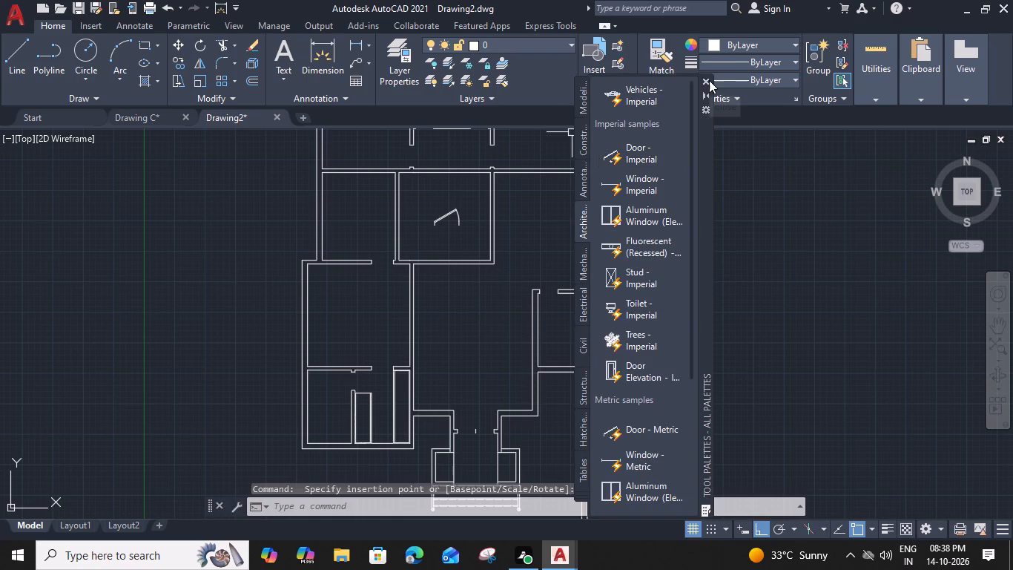
Set the inserted door's opening angle to Open 90º.
{"action": "left_click", "coordinate": [452, 213]}
{"action": "scroll", "coordinate": [447, 219], "scroll_direction": "up", "scroll_amount": 2}
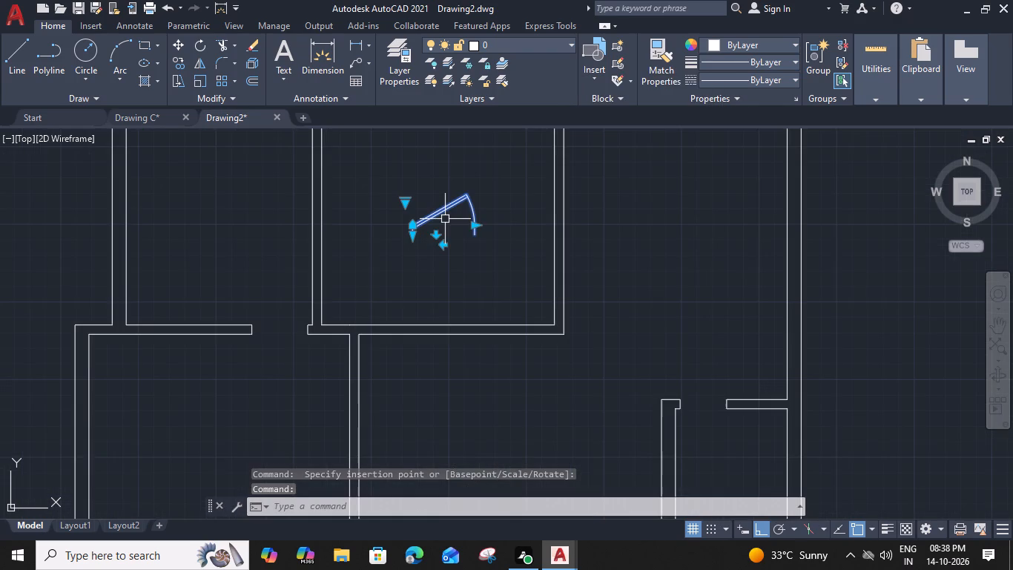
{"action": "left_click", "coordinate": [406, 204]}
{"action": "left_click", "coordinate": [441, 257]}
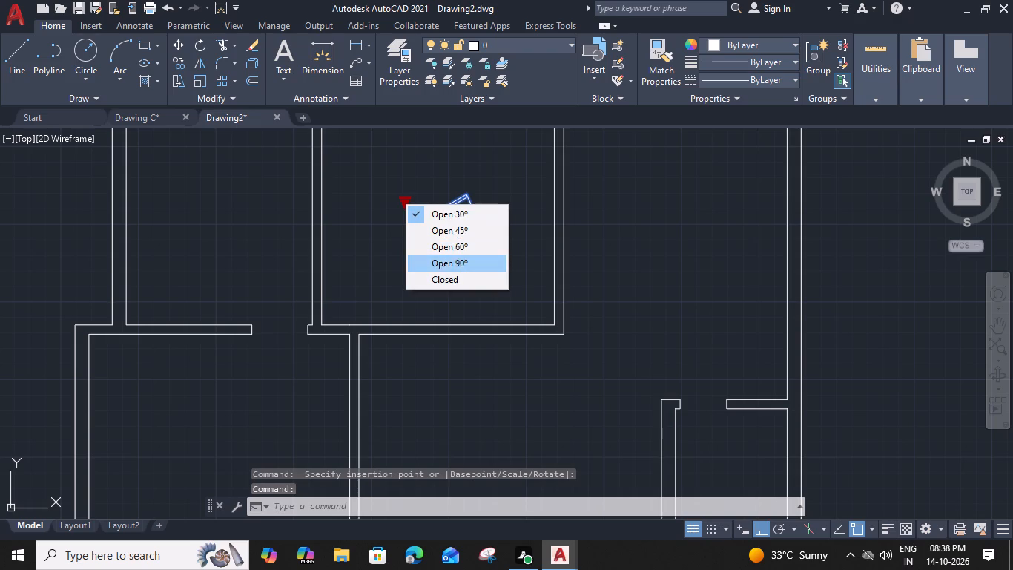
Move the door by its lower hinge corner to the lower corner of the entrance's left jamb.
{"action": "type", "text": "M"}
{"action": "key", "text": "space"}
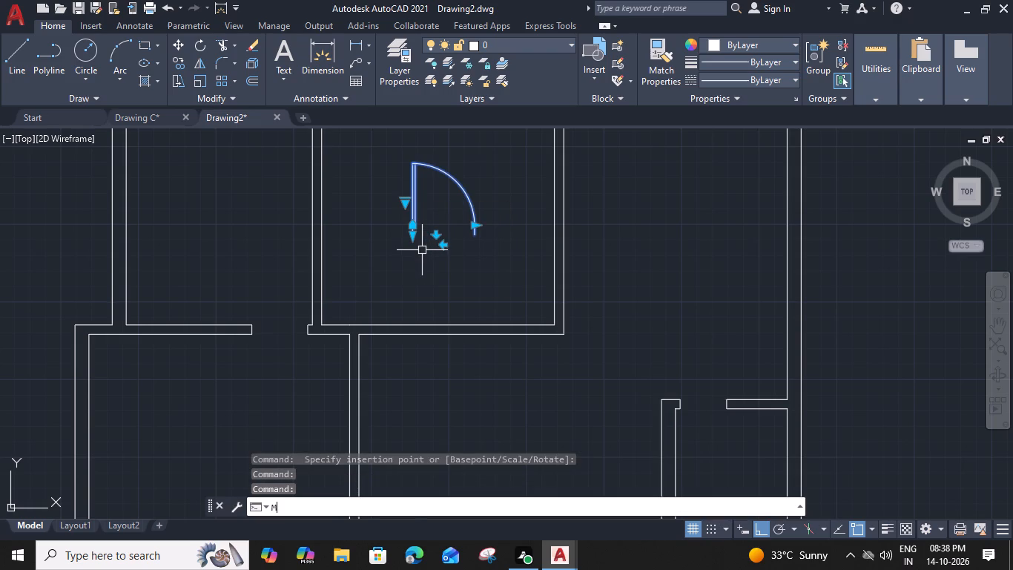
{"action": "scroll", "coordinate": [407, 237], "scroll_direction": "up", "scroll_amount": 1}
{"action": "left_click", "coordinate": [418, 237]}
{"action": "scroll", "coordinate": [418, 237], "scroll_direction": "down", "scroll_amount": 3}
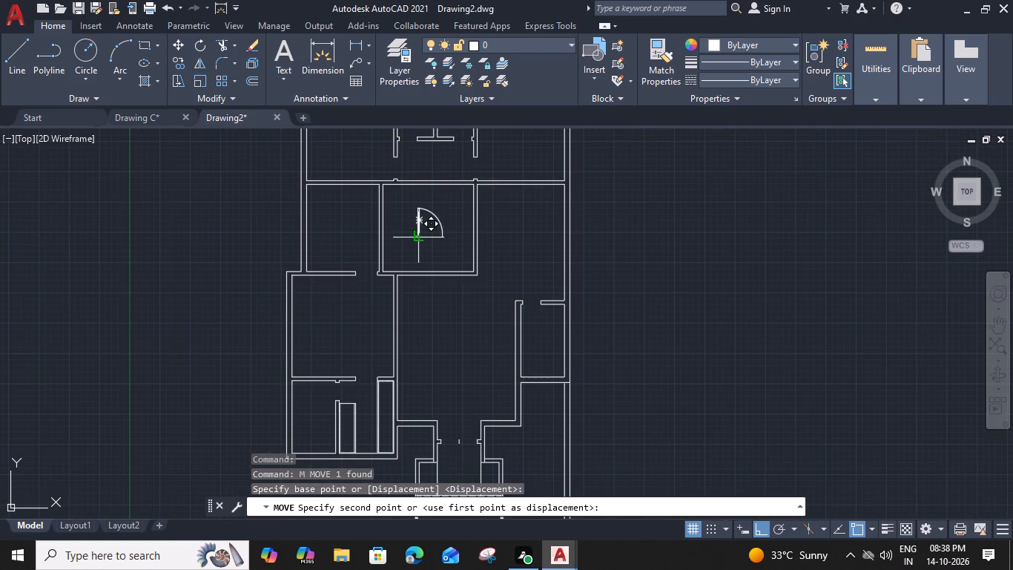
{"action": "middle_click_drag", "start_coordinate": [420, 343], "coordinate": [389, 204]}
{"action": "scroll", "coordinate": [404, 302], "scroll_direction": "up", "scroll_amount": 3}
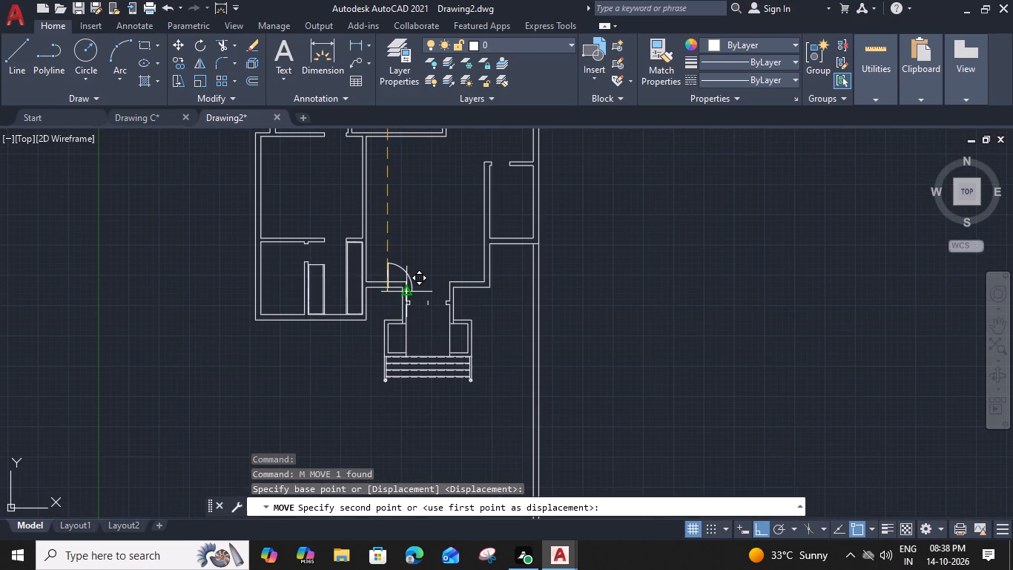
{"action": "left_click", "coordinate": [423, 304]}
{"action": "key", "text": "Escape"}
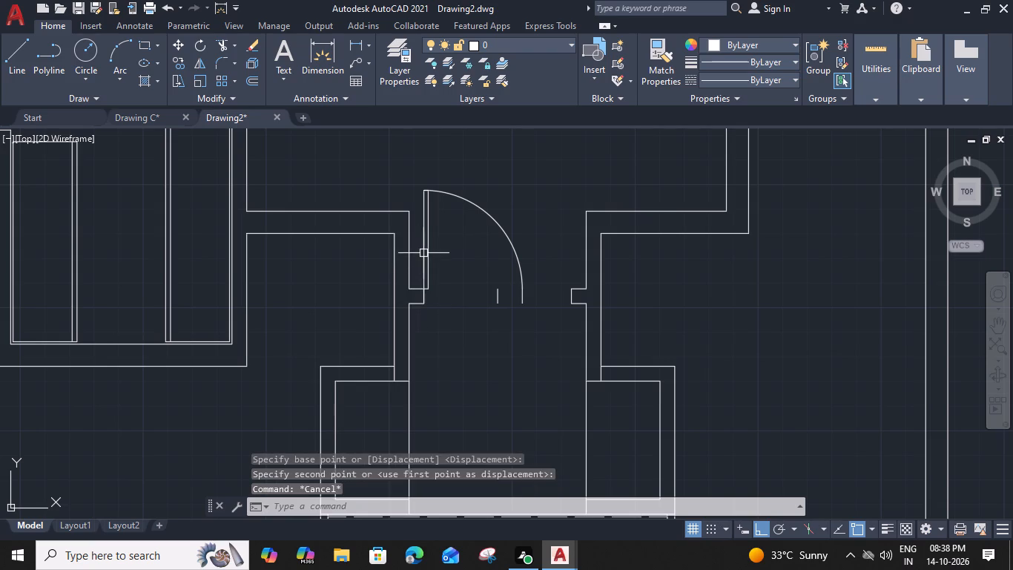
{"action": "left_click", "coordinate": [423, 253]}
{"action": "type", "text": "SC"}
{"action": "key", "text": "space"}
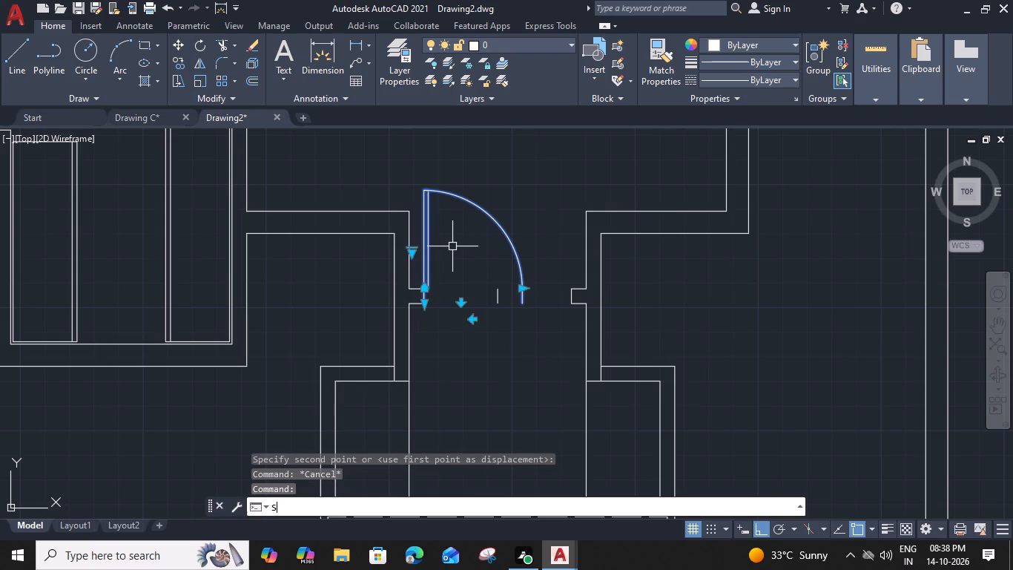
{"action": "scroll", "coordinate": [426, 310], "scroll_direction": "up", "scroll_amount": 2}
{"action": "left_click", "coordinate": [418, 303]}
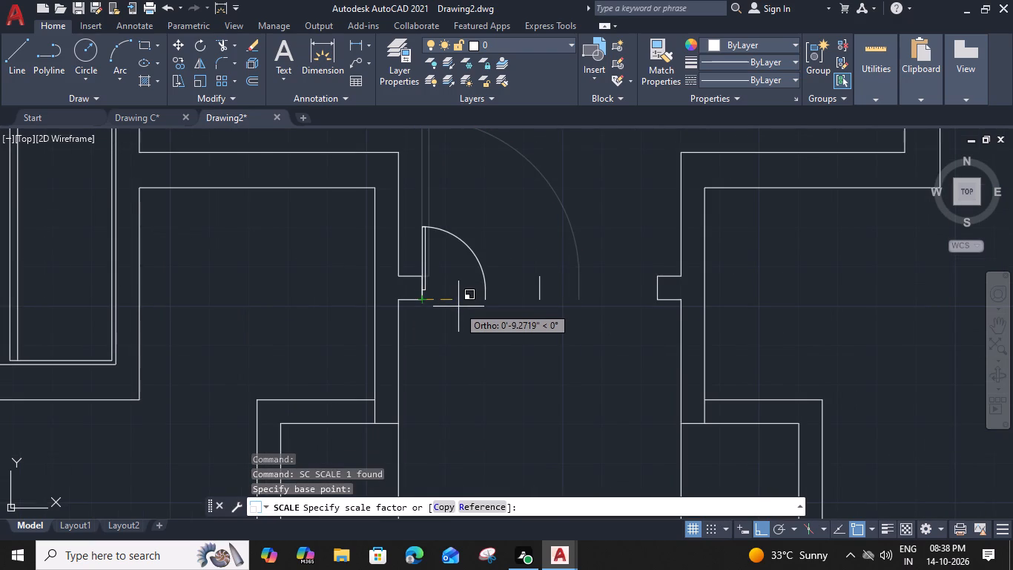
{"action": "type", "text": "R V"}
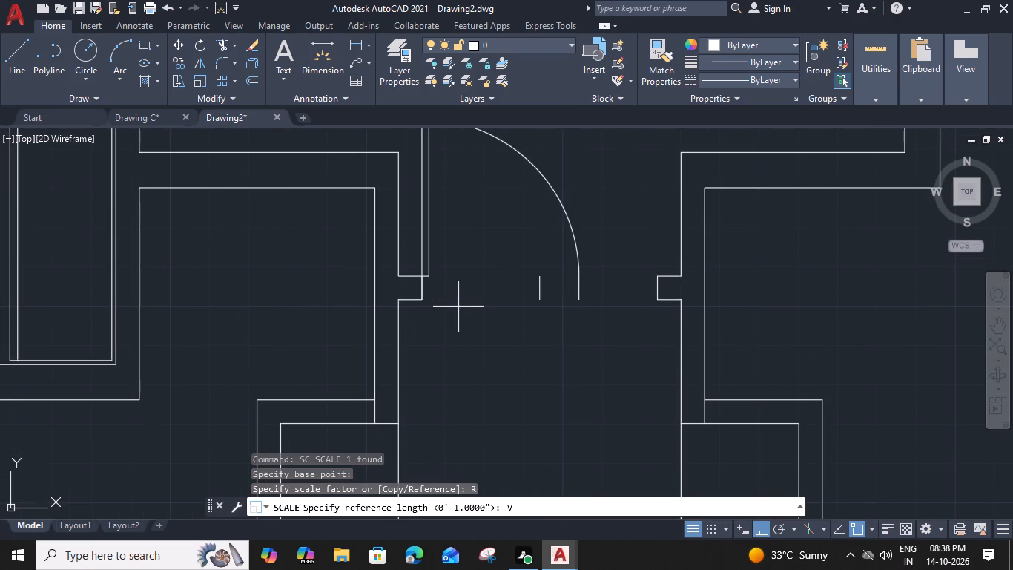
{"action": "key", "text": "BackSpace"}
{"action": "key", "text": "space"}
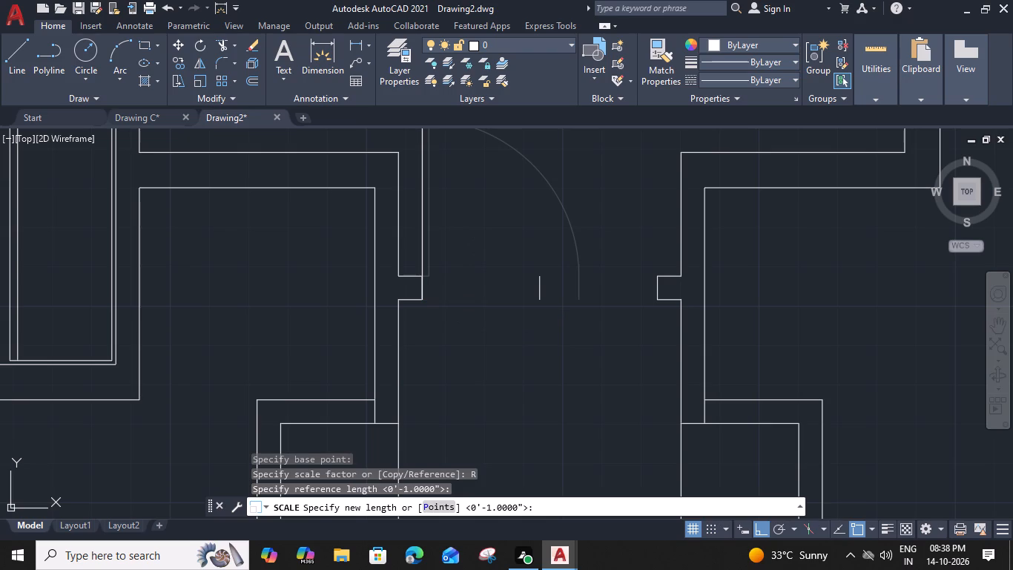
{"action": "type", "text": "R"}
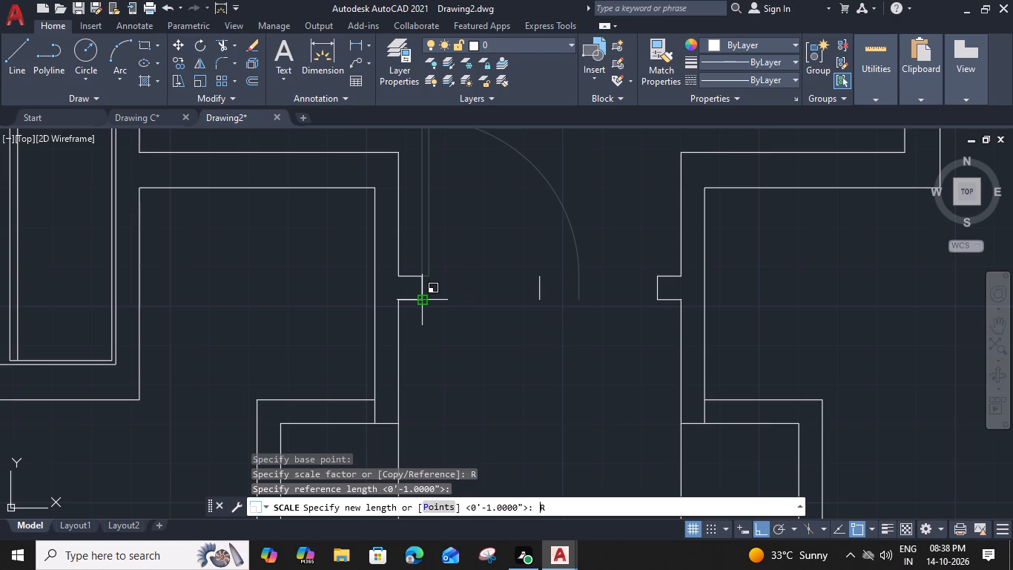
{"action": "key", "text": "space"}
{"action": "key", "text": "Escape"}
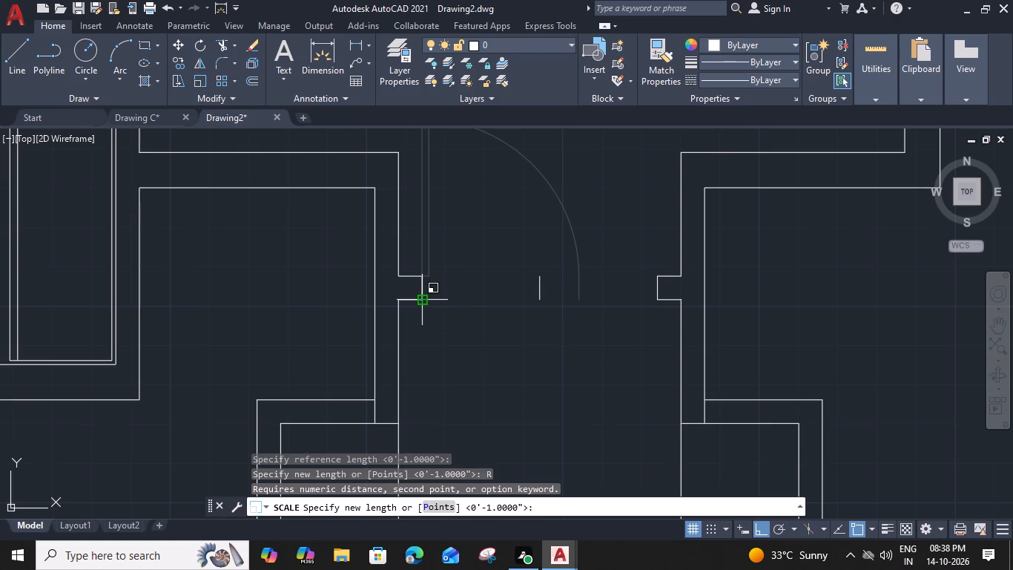
Scale the entrance door by reference from its hinge corner so its width reaches the opening's centre mark.
{"action": "left_click", "coordinate": [418, 252]}
{"action": "key", "text": "s"}
{"action": "key", "text": "c"}
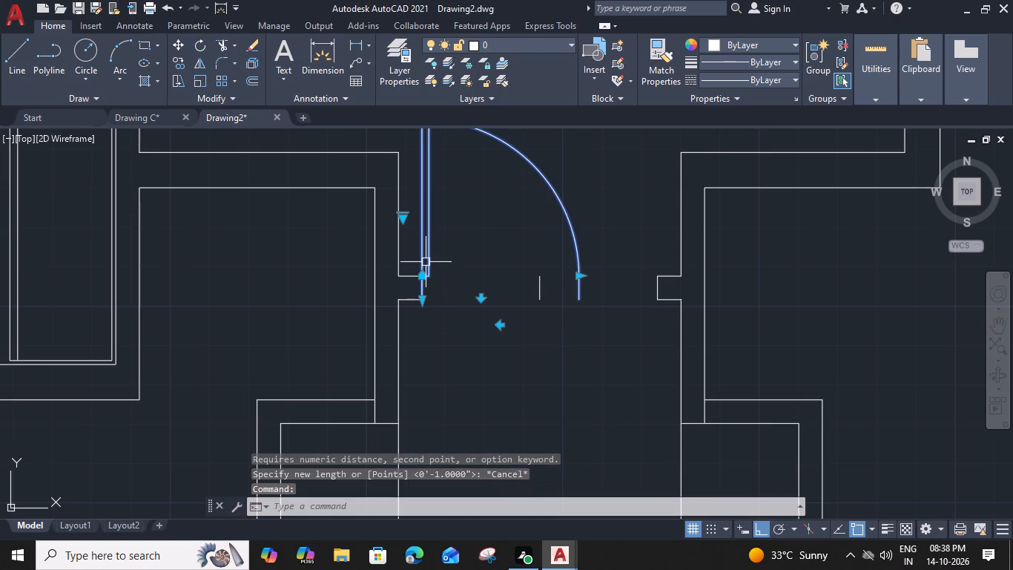
{"action": "key", "text": "space"}
{"action": "left_click", "coordinate": [424, 299]}
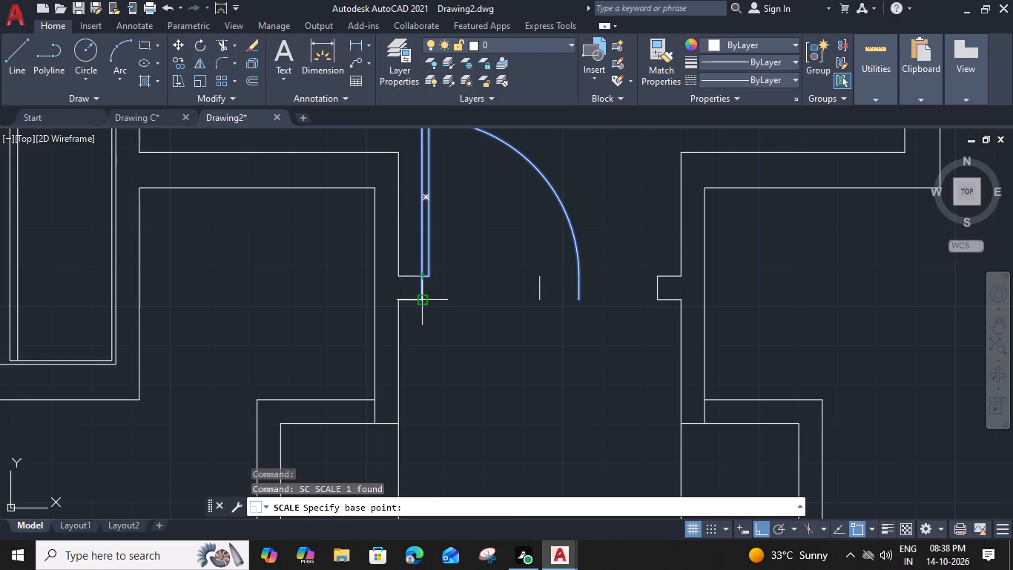
{"action": "type", "text": "R"}
{"action": "key", "text": "space"}
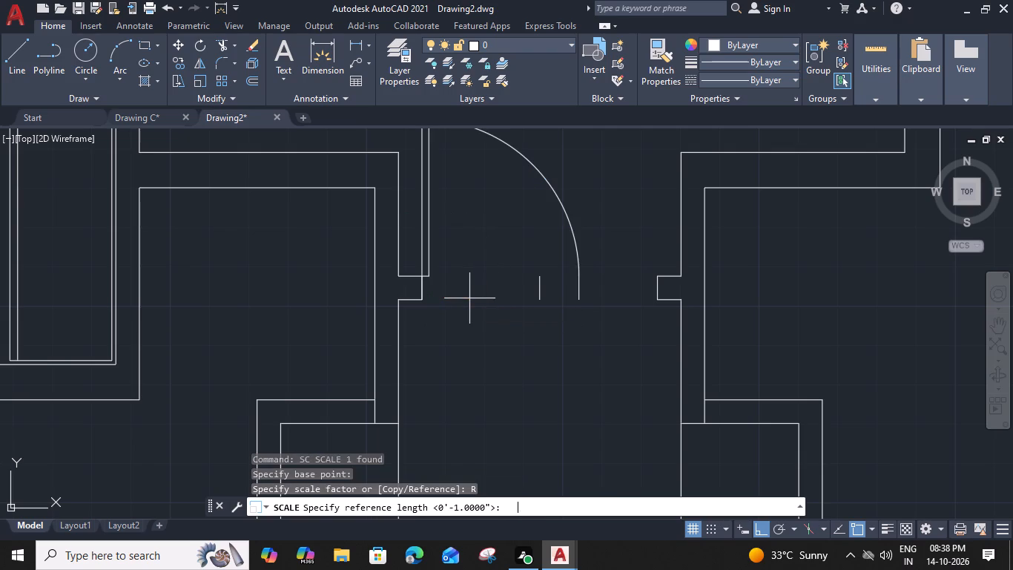
{"action": "left_click", "coordinate": [419, 303]}
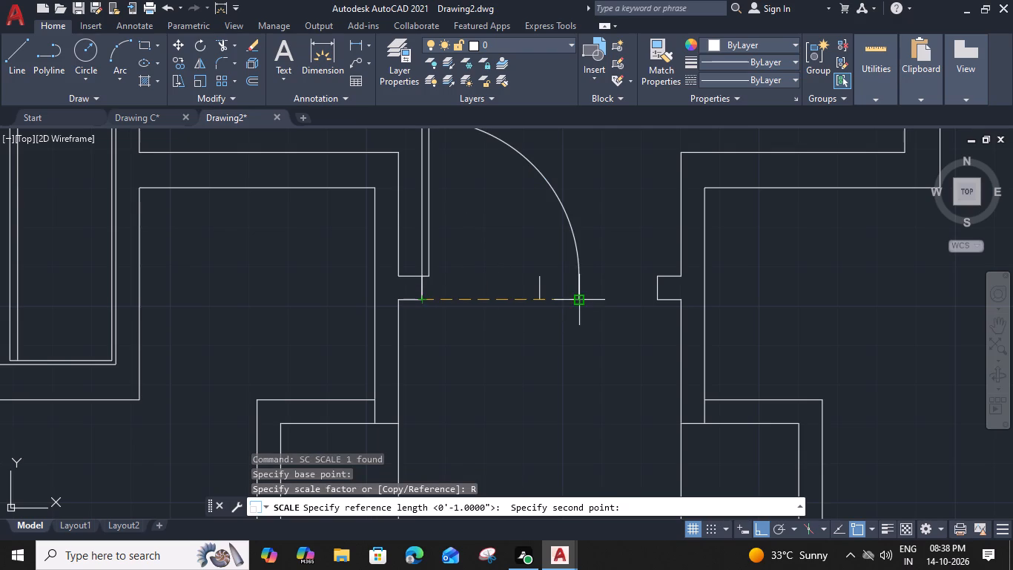
{"action": "left_click", "coordinate": [575, 301]}
{"action": "left_click", "coordinate": [539, 295]}
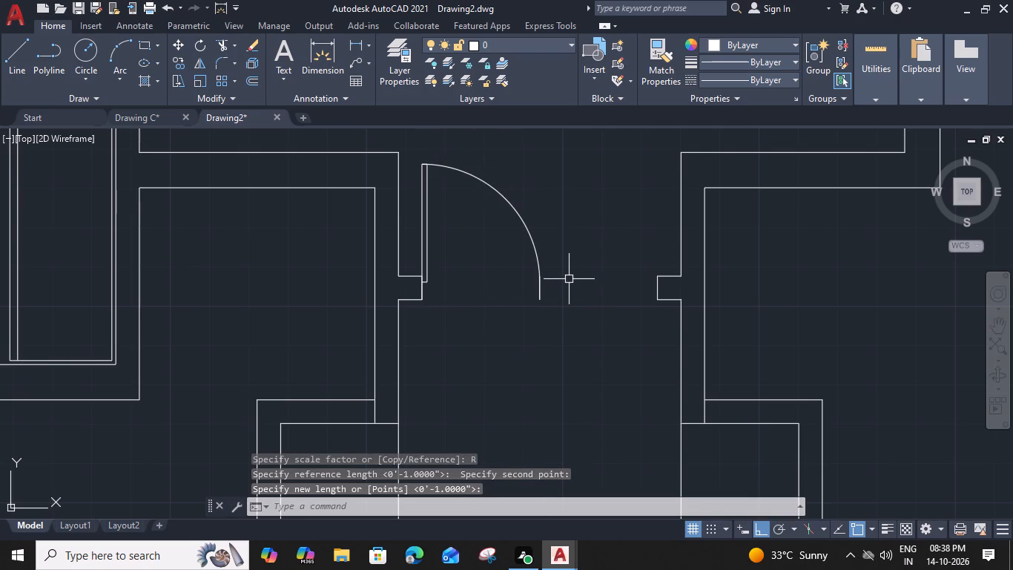
Mirror the entrance door about the vertical line at the opening's centre, keeping the original, to form a double door.
{"action": "left_click", "coordinate": [525, 229]}
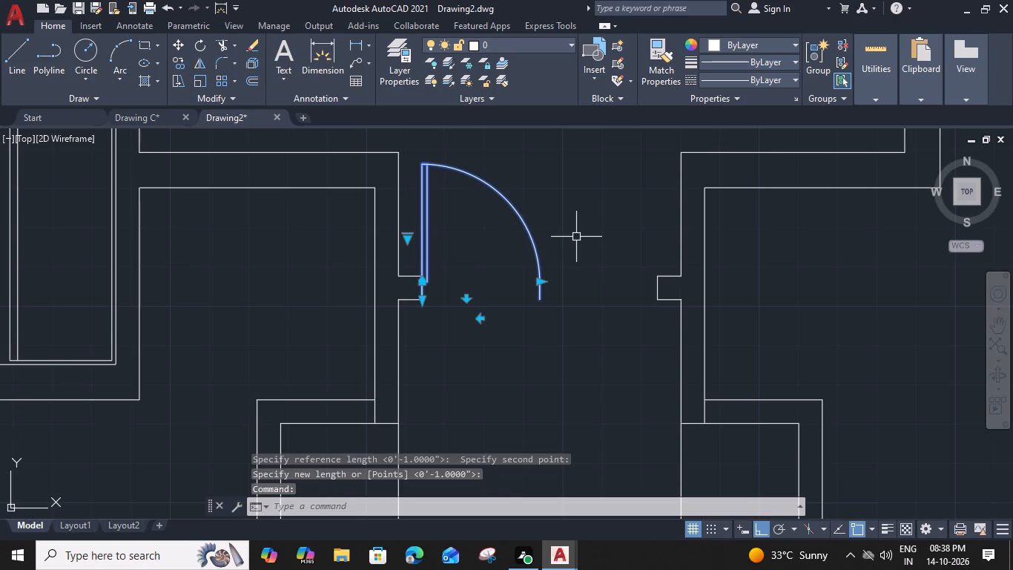
{"action": "key", "text": "m"}
{"action": "type", "text": "I"}
{"action": "key", "text": "space"}
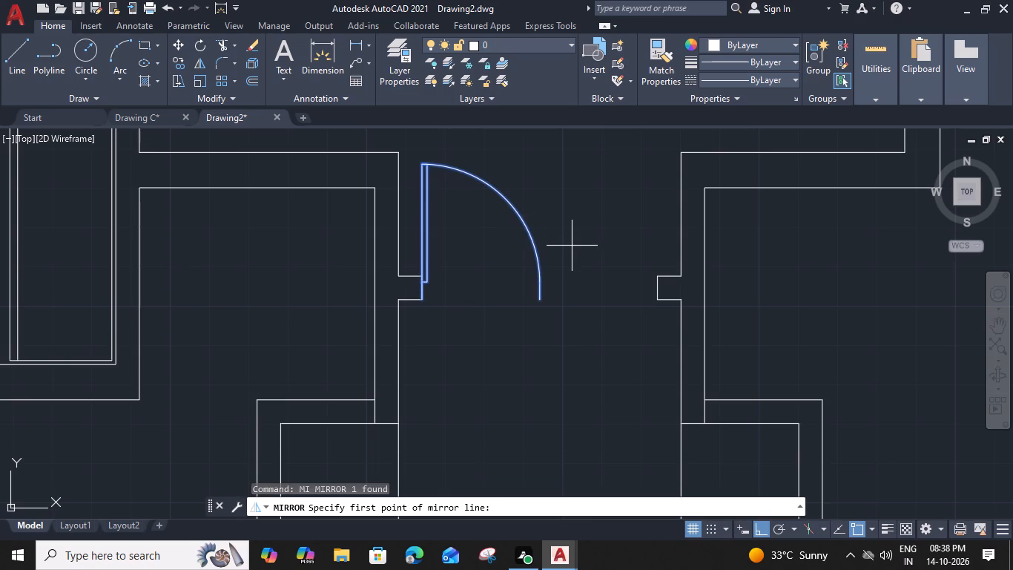
{"action": "scroll", "coordinate": [541, 298], "scroll_direction": "up", "scroll_amount": 3}
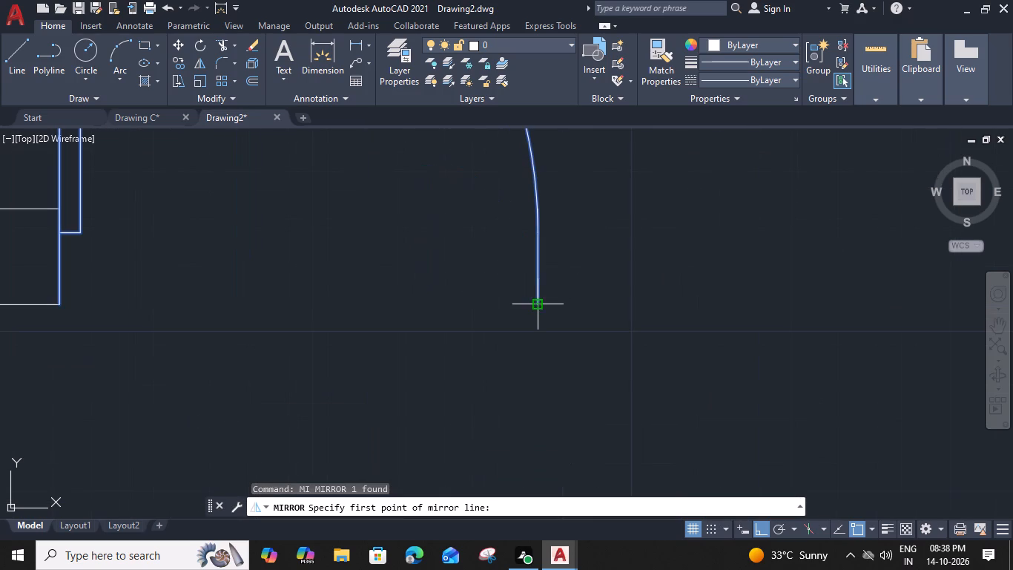
{"action": "left_click", "coordinate": [538, 302]}
{"action": "left_click", "coordinate": [541, 206]}
{"action": "scroll", "coordinate": [541, 206], "scroll_direction": "down", "scroll_amount": 2}
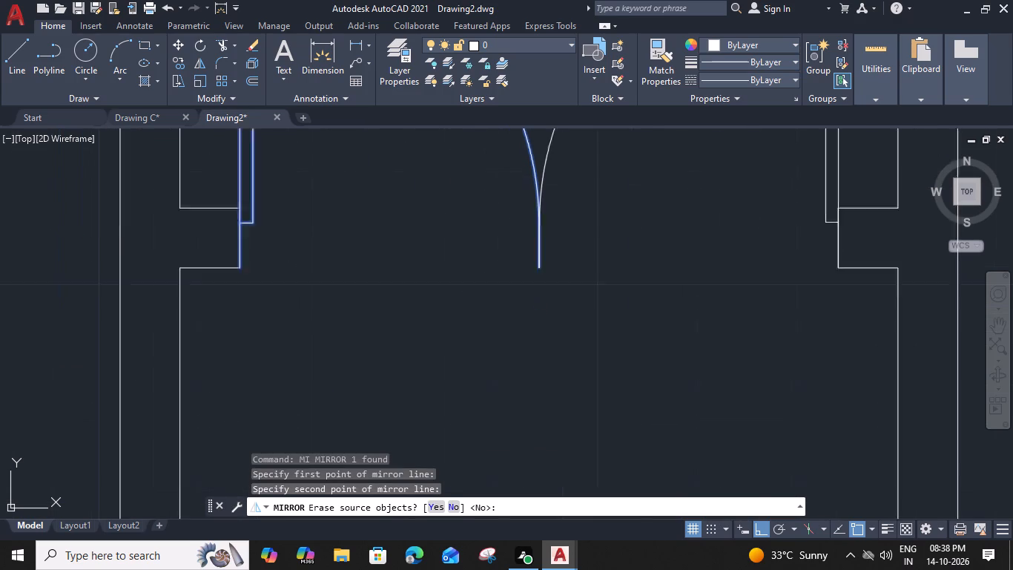
{"action": "scroll", "coordinate": [541, 206], "scroll_direction": "down", "scroll_amount": 1}
{"action": "middle_click_drag", "start_coordinate": [541, 200], "coordinate": [522, 258]}
{"action": "left_click", "coordinate": [522, 256]}
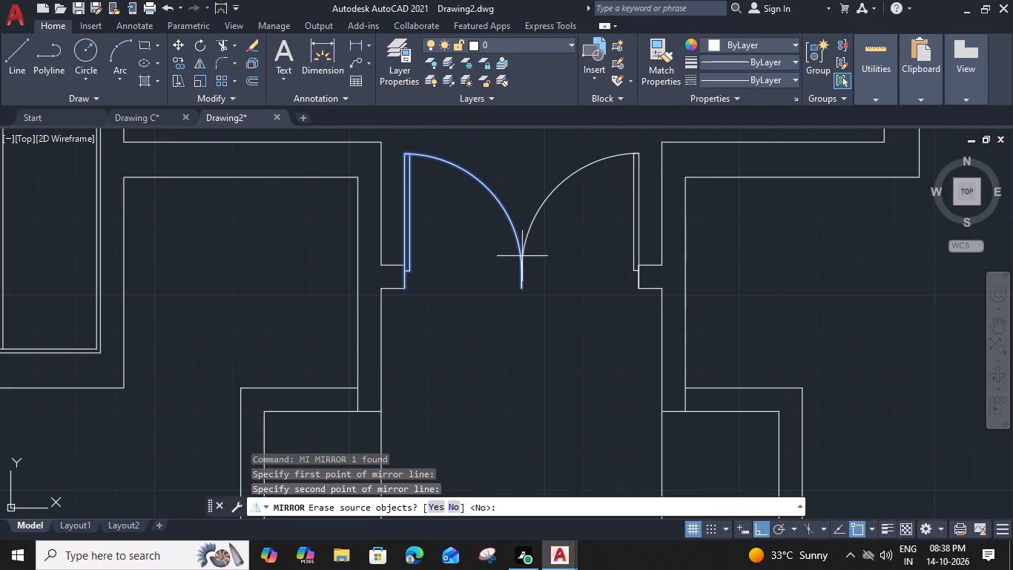
{"action": "key", "text": "space"}
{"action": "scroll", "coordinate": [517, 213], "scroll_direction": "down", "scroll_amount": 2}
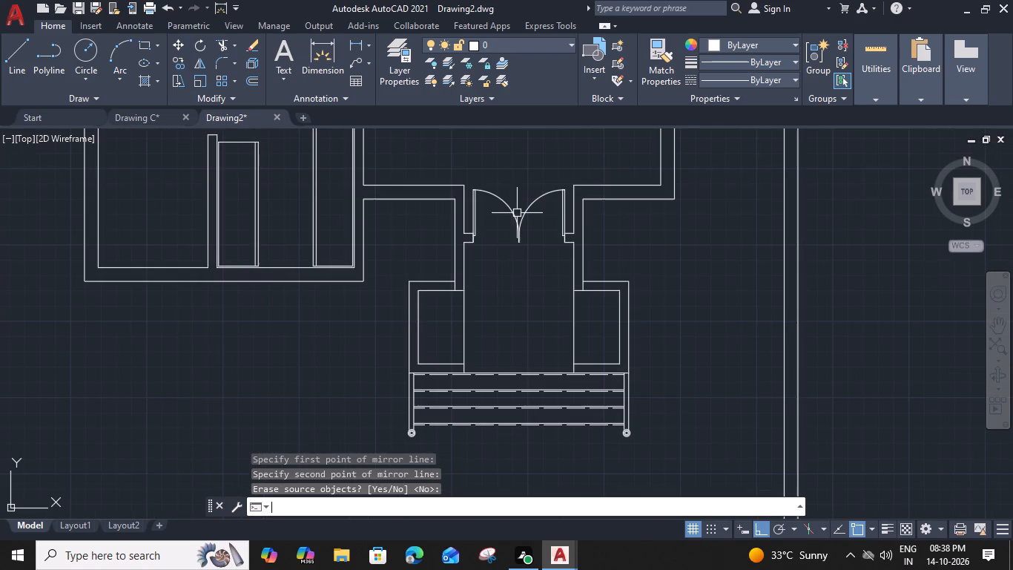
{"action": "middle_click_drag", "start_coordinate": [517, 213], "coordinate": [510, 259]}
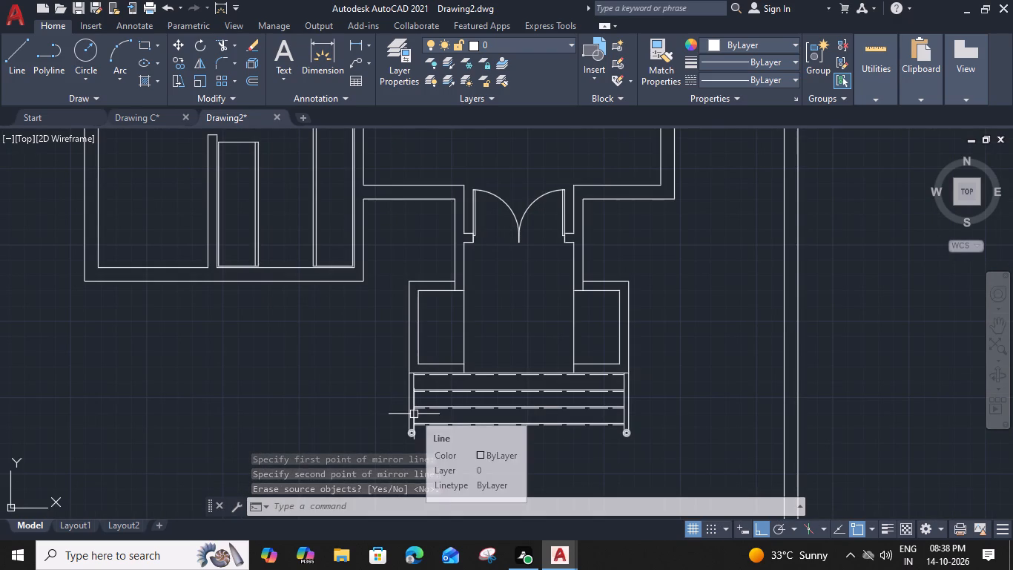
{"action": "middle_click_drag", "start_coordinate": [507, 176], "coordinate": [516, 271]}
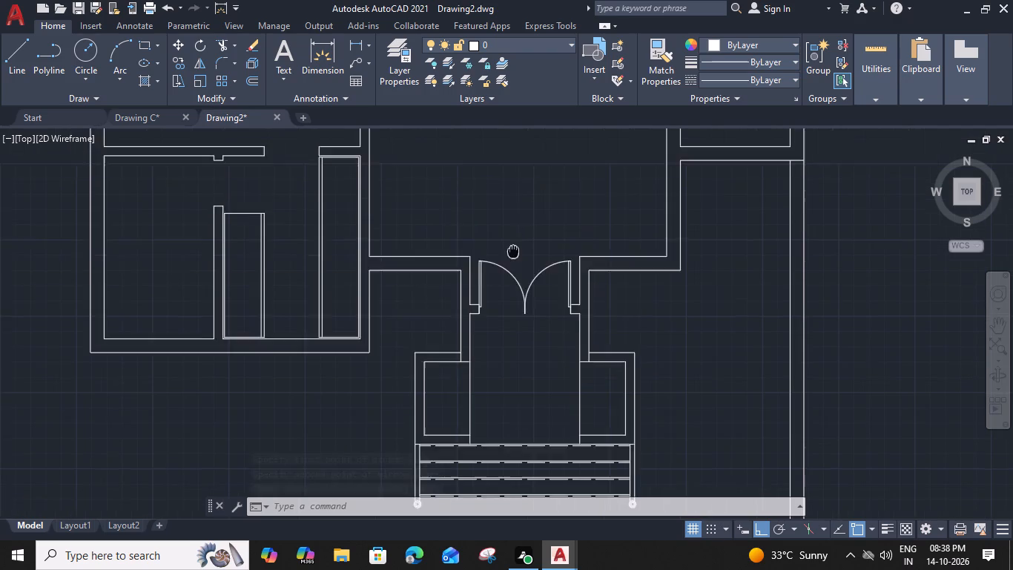
Copy the entrance's left door leaf by its lower hinge corner to the left jamb of the doorway in the left-hand room's top wall.
{"action": "middle_click_drag", "start_coordinate": [516, 271], "coordinate": [517, 280]}
{"action": "left_click", "coordinate": [504, 301]}
{"action": "key", "text": "c"}
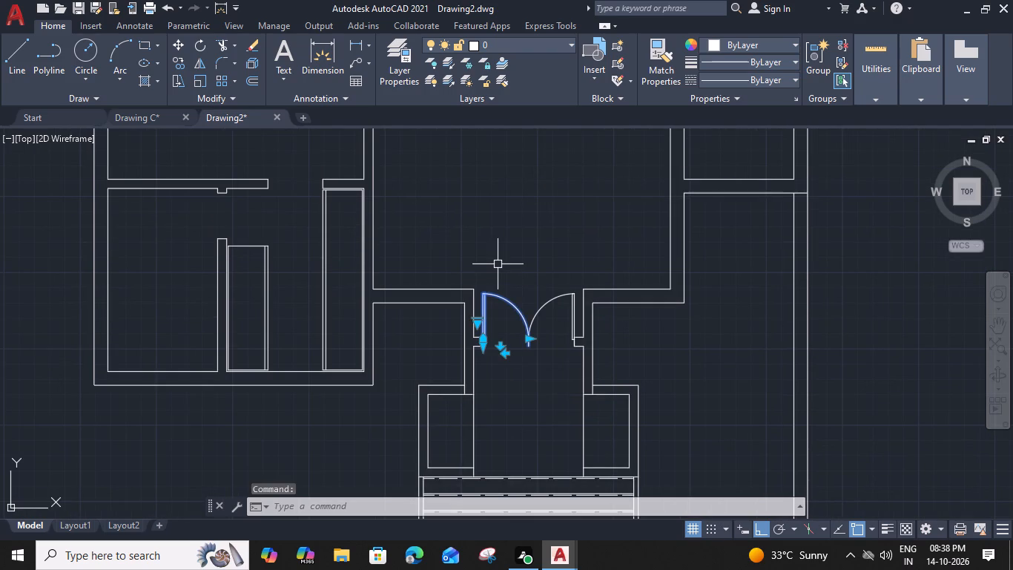
{"action": "type", "text": "O"}
{"action": "key", "text": "space"}
{"action": "scroll", "coordinate": [466, 357], "scroll_direction": "up", "scroll_amount": 2}
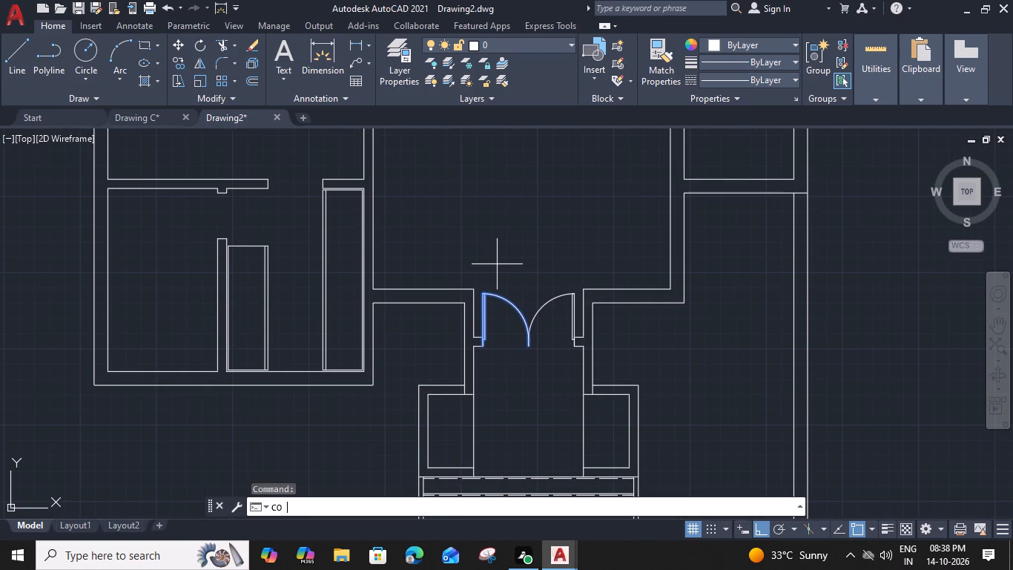
{"action": "left_click", "coordinate": [504, 332]}
{"action": "scroll", "coordinate": [504, 332], "scroll_direction": "down", "scroll_amount": 3}
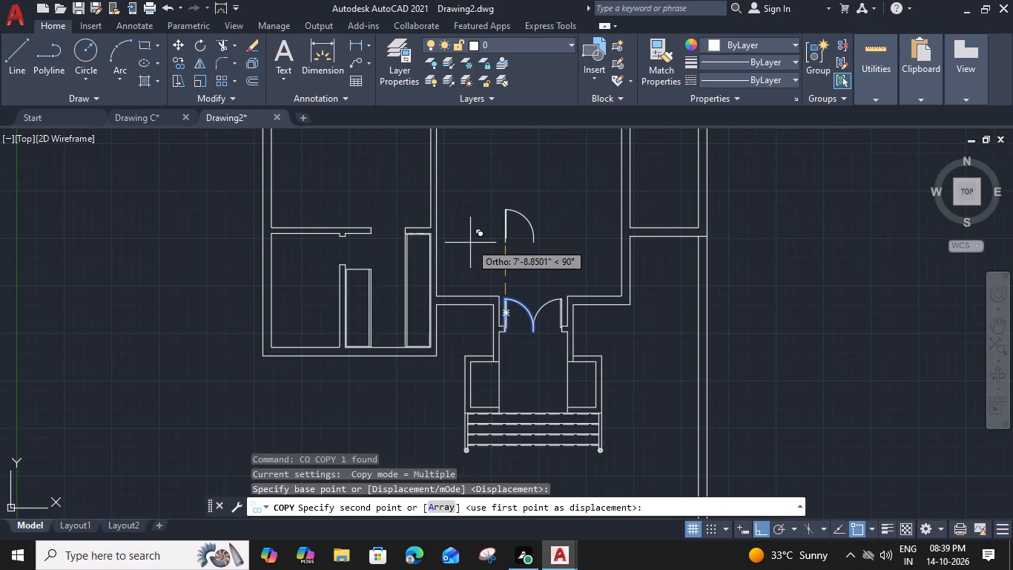
{"action": "middle_click_drag", "start_coordinate": [470, 243], "coordinate": [548, 363]}
{"action": "scroll", "coordinate": [440, 178], "scroll_direction": "up", "scroll_amount": 2}
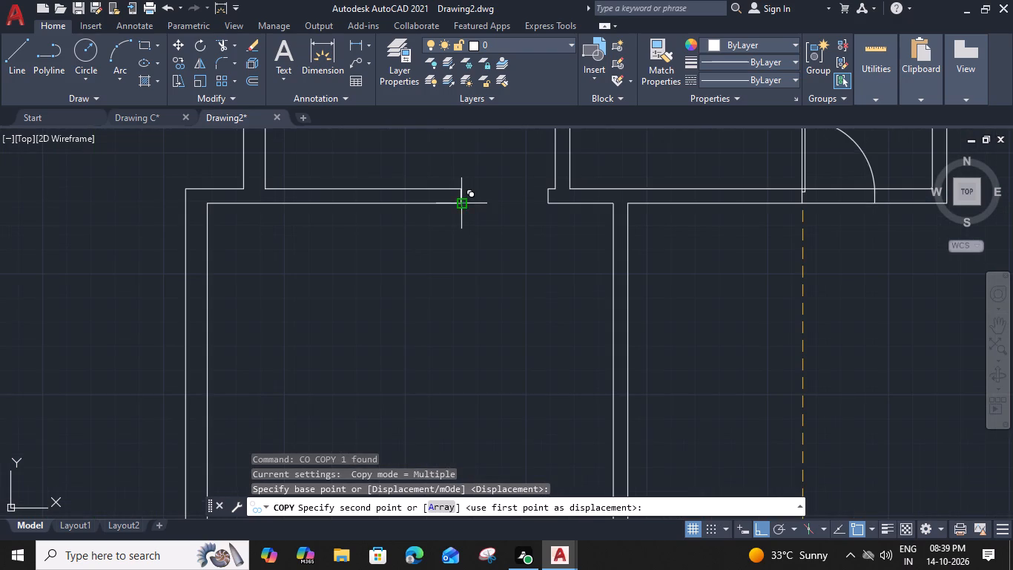
{"action": "left_click", "coordinate": [460, 204]}
{"action": "key", "text": "Escape"}
Scale the copied door by reference from its hinge corner so its width reaches the doorway's opposite jamb.
{"action": "left_click", "coordinate": [459, 168]}
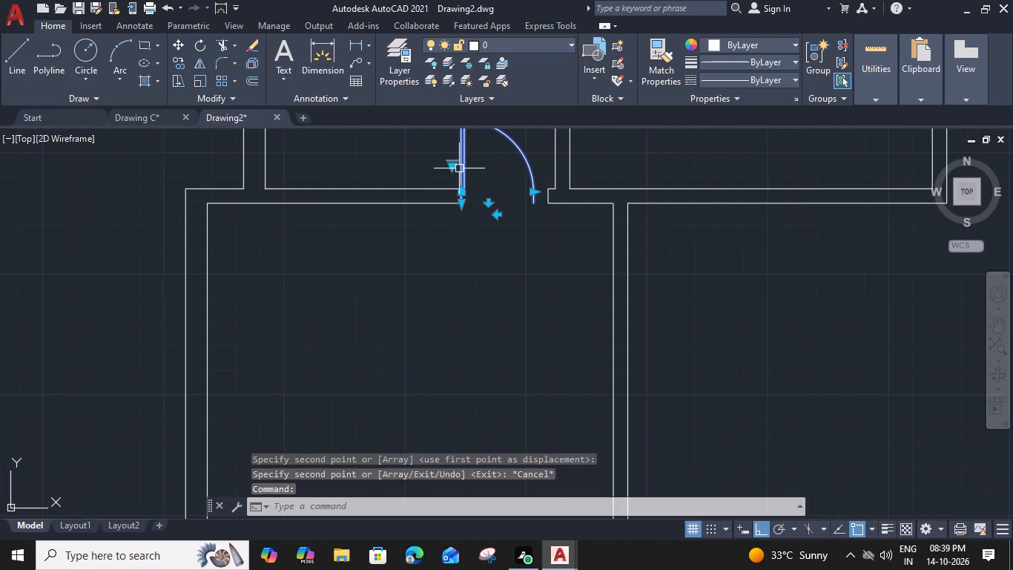
{"action": "key", "text": "s"}
{"action": "key", "text": "c"}
{"action": "key", "text": "space"}
{"action": "scroll", "coordinate": [492, 182], "scroll_direction": "up", "scroll_amount": 3}
{"action": "left_click", "coordinate": [421, 227]}
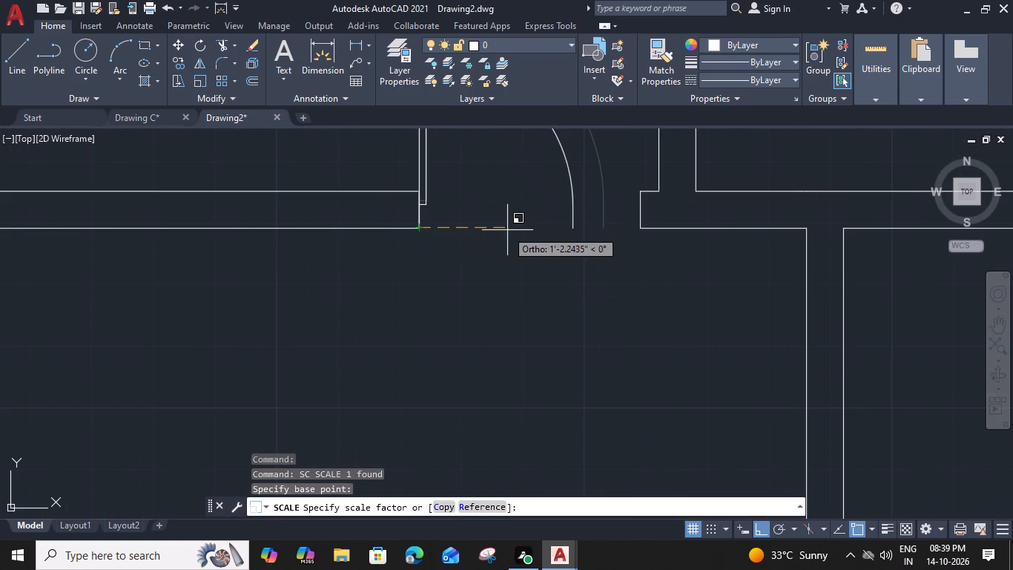
{"action": "type", "text": "R"}
{"action": "key", "text": "space"}
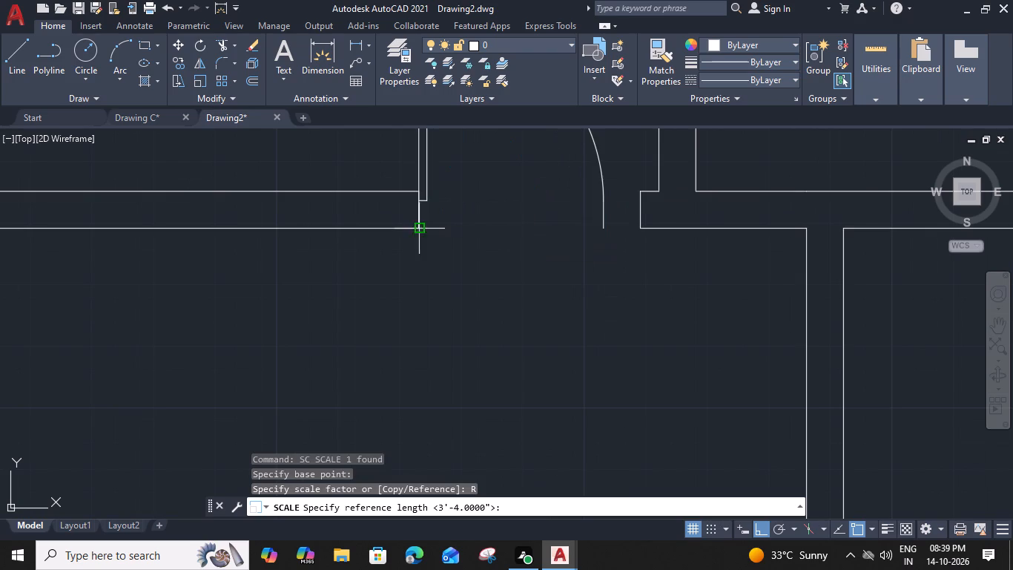
{"action": "left_click", "coordinate": [420, 228]}
{"action": "left_click", "coordinate": [611, 227]}
{"action": "left_click", "coordinate": [640, 227]}
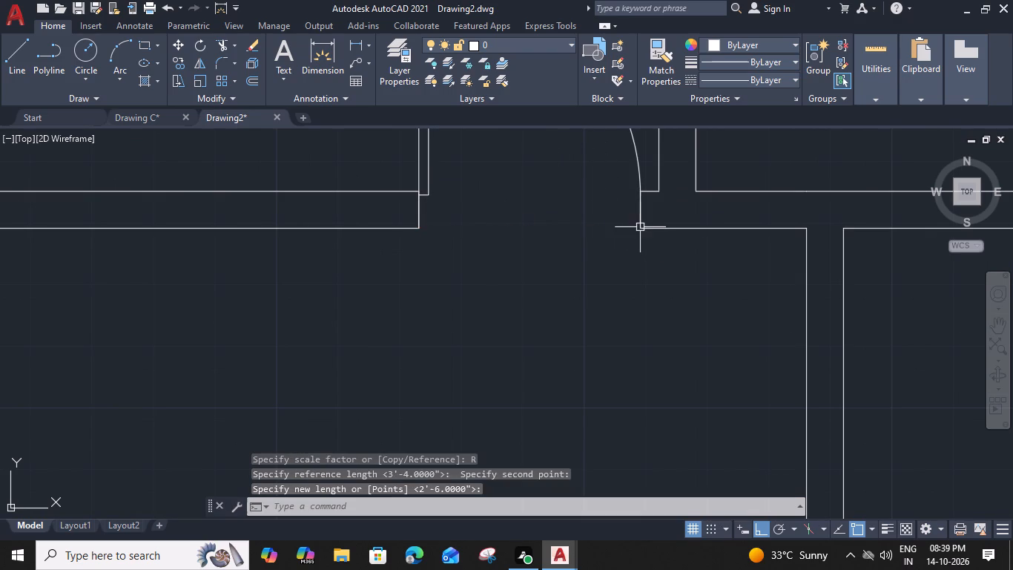
{"action": "key", "text": "Escape"}
Flip the scaled door in both directions so it swings down into the room and hinges on the right jamb.
{"action": "left_click", "coordinate": [420, 161]}
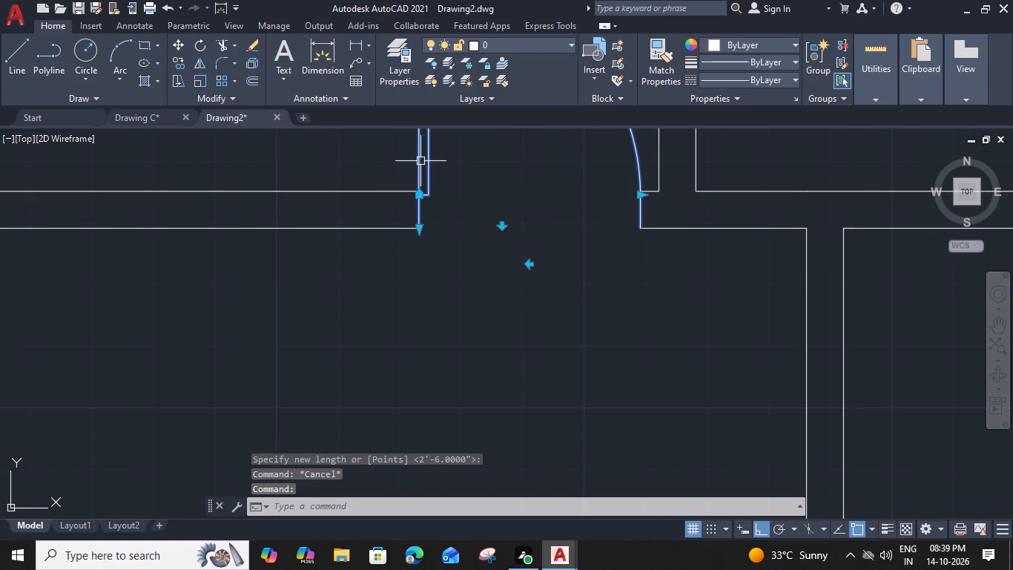
{"action": "left_click", "coordinate": [501, 226]}
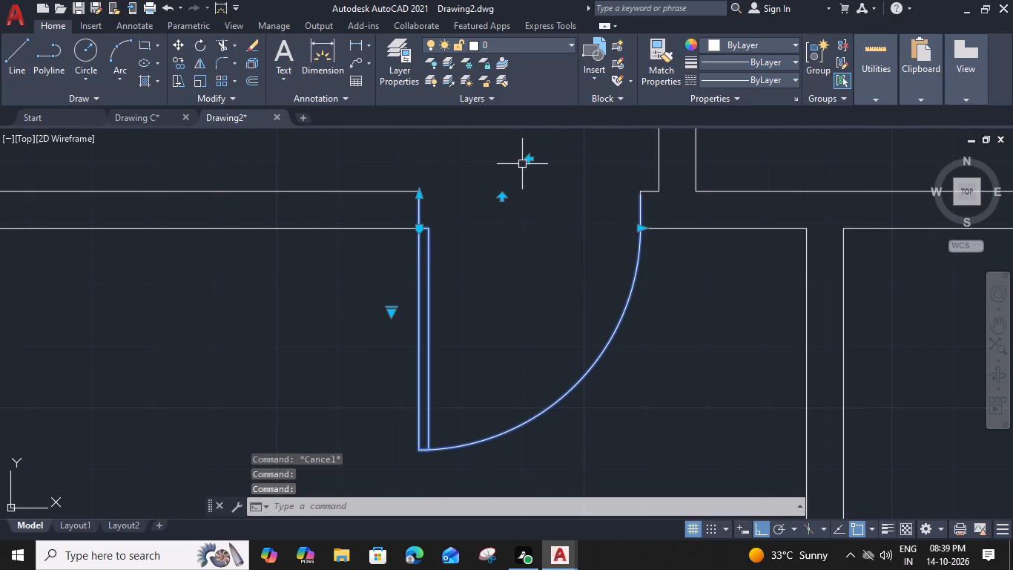
{"action": "left_click", "coordinate": [527, 160]}
{"action": "key", "text": "Escape"}
Copy this door by its upper hinge corner to the upper-right corner of the left wall nib below the T-shaped partition.
{"action": "scroll", "coordinate": [555, 233], "scroll_direction": "down", "scroll_amount": 2}
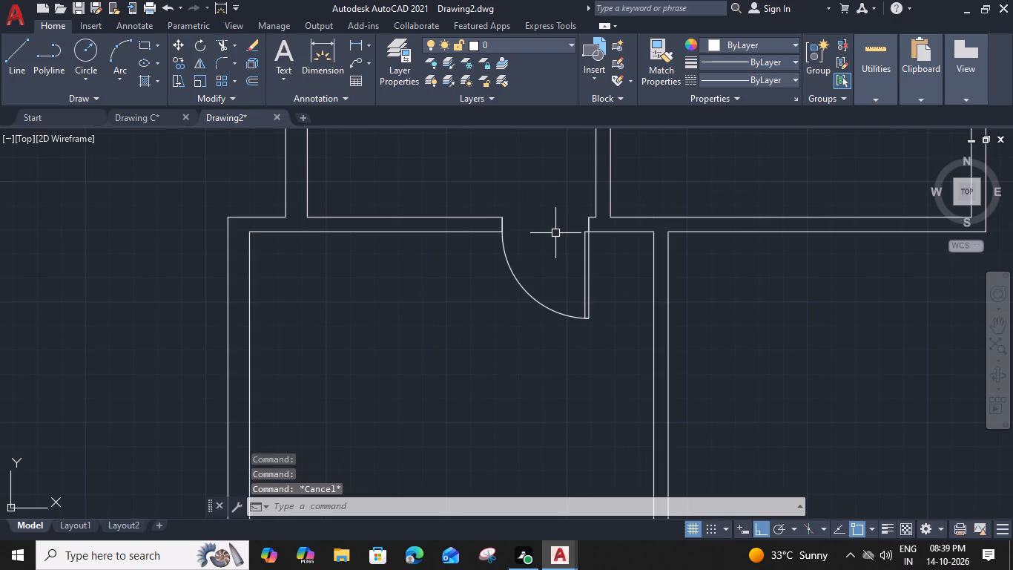
{"action": "middle_click_drag", "start_coordinate": [743, 192], "coordinate": [554, 285]}
{"action": "scroll", "coordinate": [550, 278], "scroll_direction": "down", "scroll_amount": 2}
{"action": "middle_click_drag", "start_coordinate": [551, 258], "coordinate": [521, 350]}
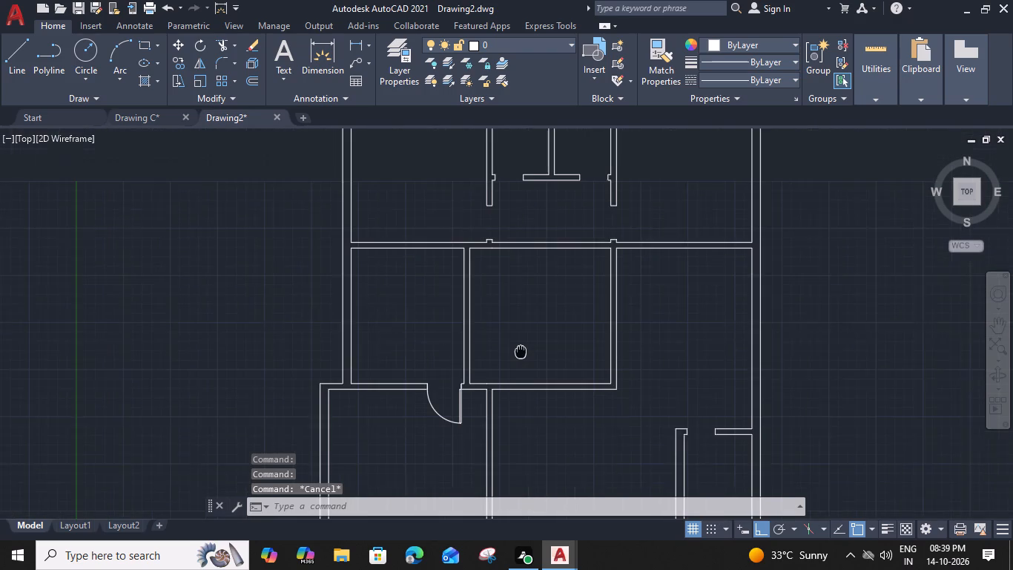
{"action": "middle_click_drag", "start_coordinate": [521, 350], "coordinate": [519, 341]}
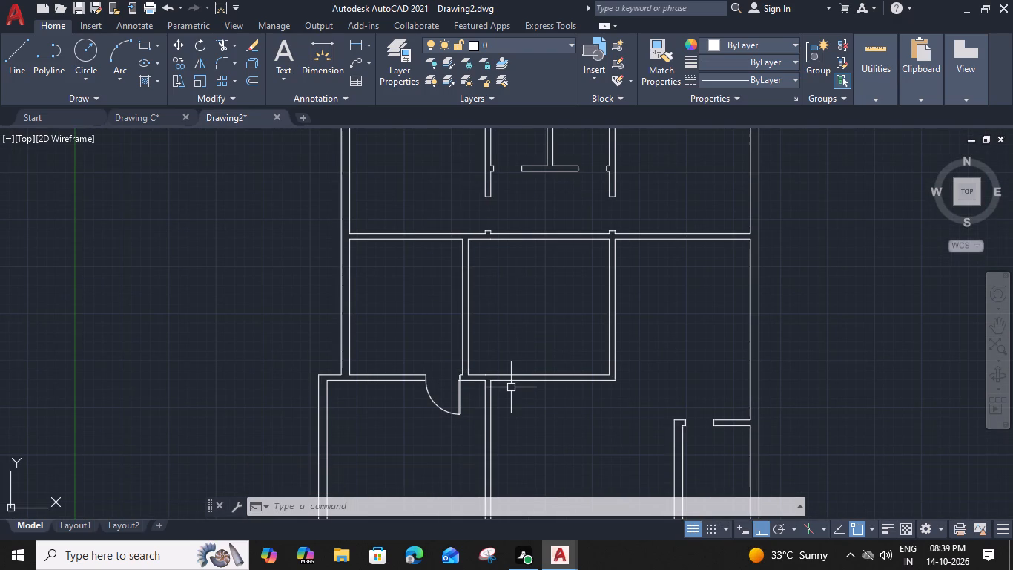
{"action": "left_click", "coordinate": [449, 406]}
{"action": "left_click", "coordinate": [435, 422]}
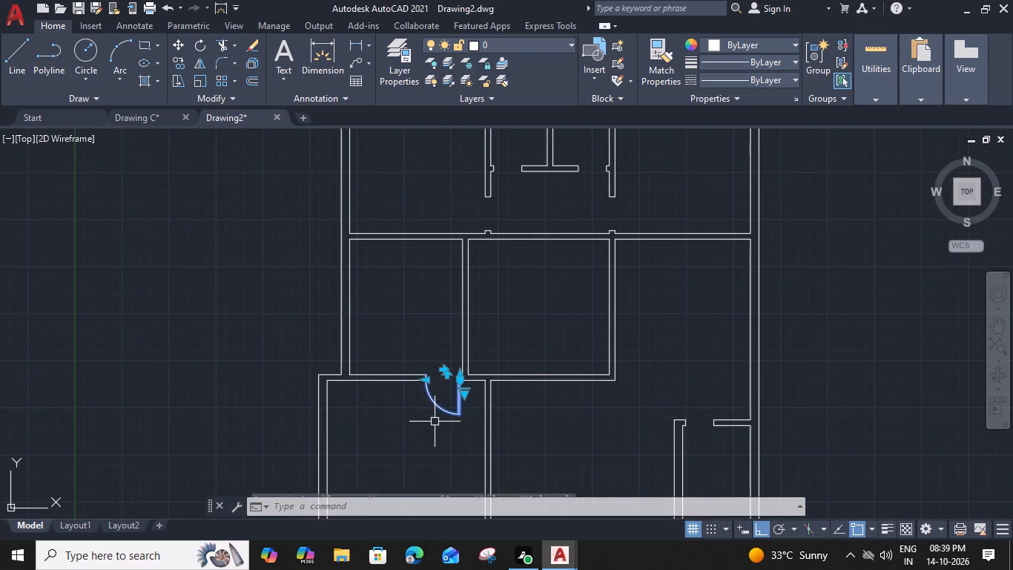
{"action": "key", "text": "c"}
{"action": "key", "text": "o"}
{"action": "key", "text": "space"}
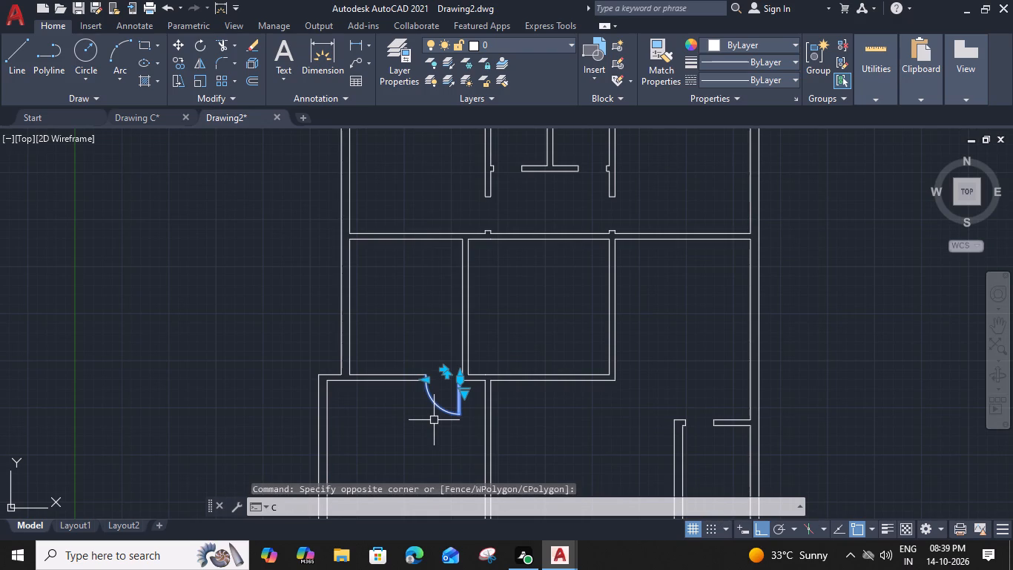
{"action": "scroll", "coordinate": [461, 359], "scroll_direction": "up", "scroll_amount": 3}
{"action": "left_click", "coordinate": [450, 423]}
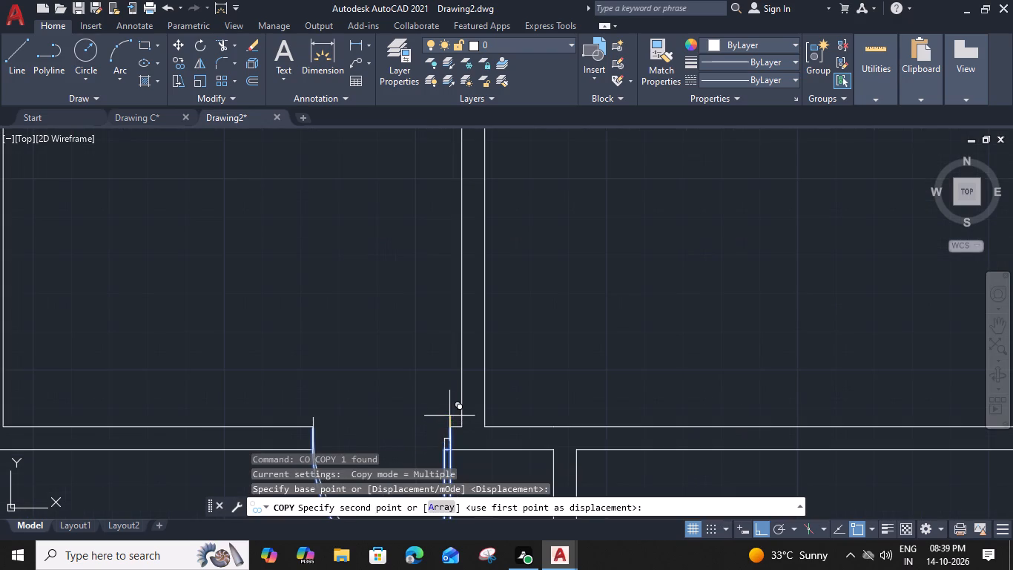
{"action": "scroll", "coordinate": [446, 401], "scroll_direction": "down", "scroll_amount": 2}
{"action": "scroll", "coordinate": [514, 164], "scroll_direction": "up", "scroll_amount": 2}
{"action": "left_click", "coordinate": [467, 204]}
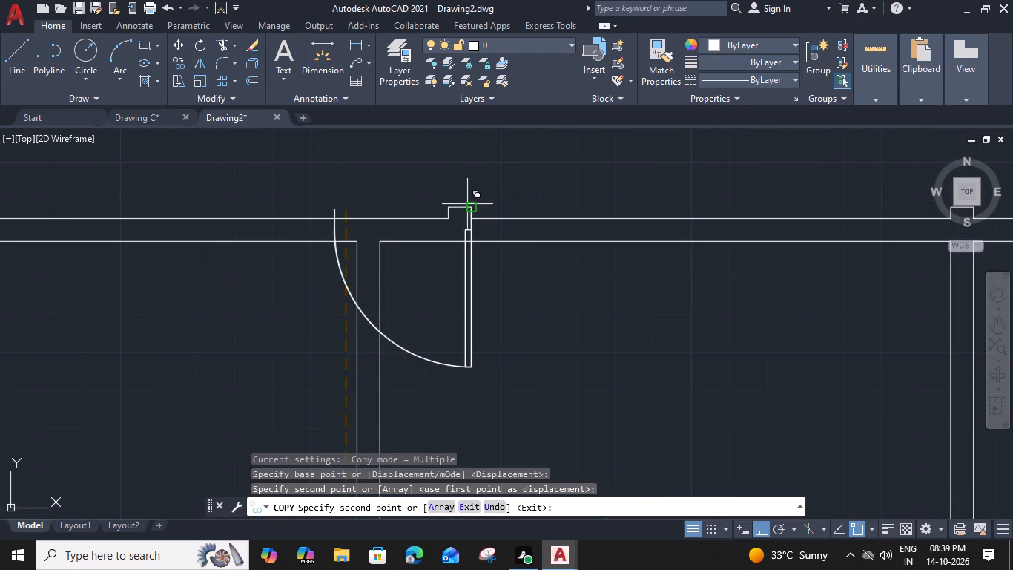
{"action": "key", "text": "Escape"}
Rotate the copied door 270° about its hinge corner at the nib so it spans the opening in the left vertical wall.
{"action": "left_click", "coordinate": [467, 267]}
{"action": "type", "text": "RO,"}
{"action": "key", "text": "BackSpace"}
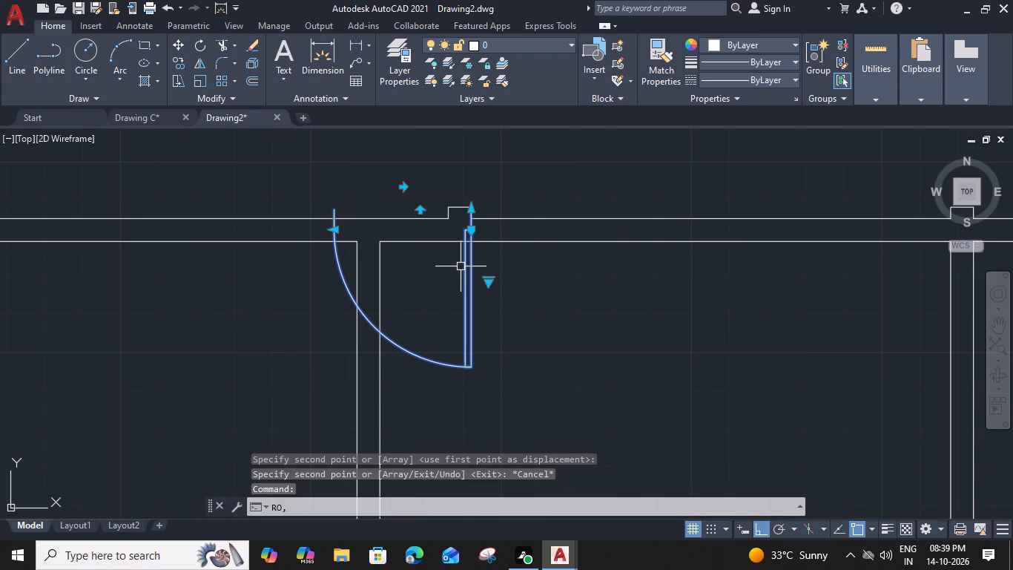
{"action": "key", "text": "BackSpace"}
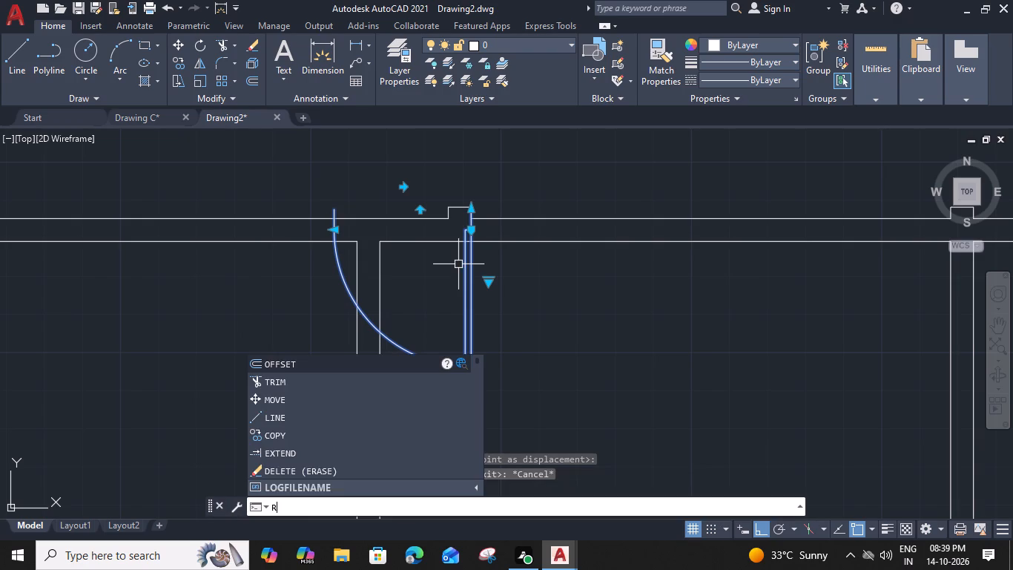
{"action": "type", "text": "O"}
{"action": "key", "text": "space"}
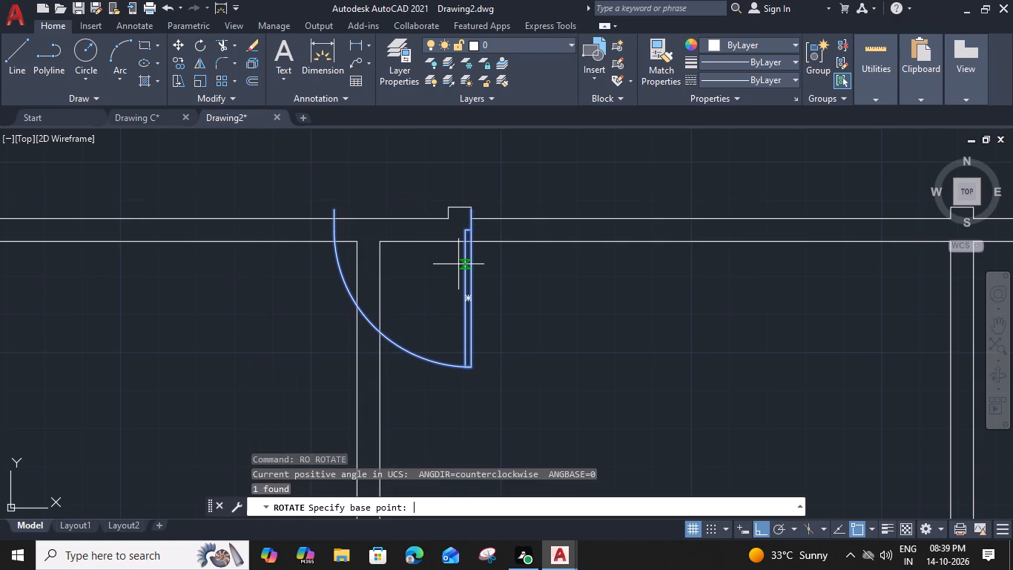
{"action": "scroll", "coordinate": [473, 196], "scroll_direction": "up", "scroll_amount": 2}
{"action": "left_click", "coordinate": [464, 223]}
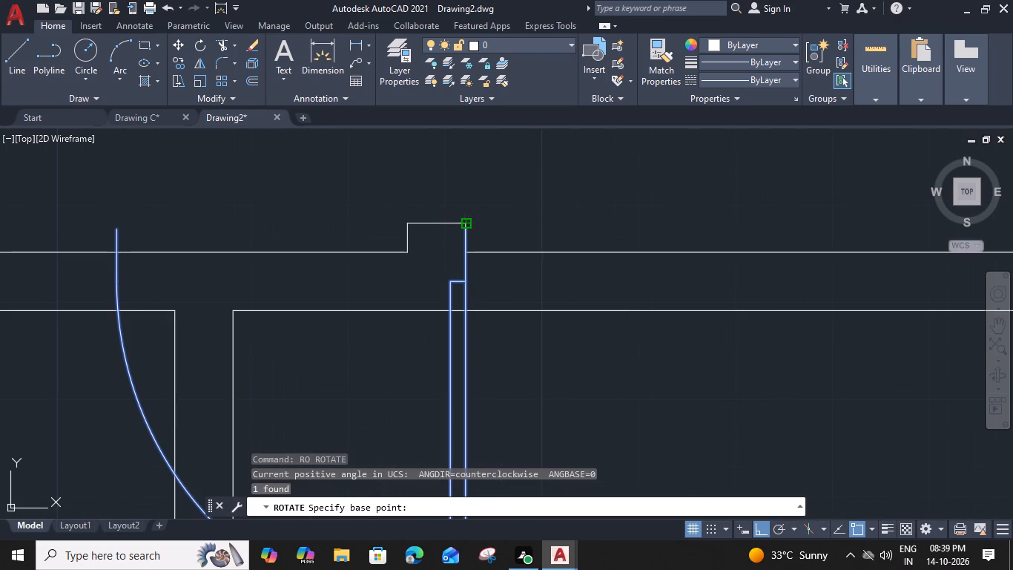
{"action": "left_click", "coordinate": [468, 312]}
{"action": "key", "text": "Escape"}
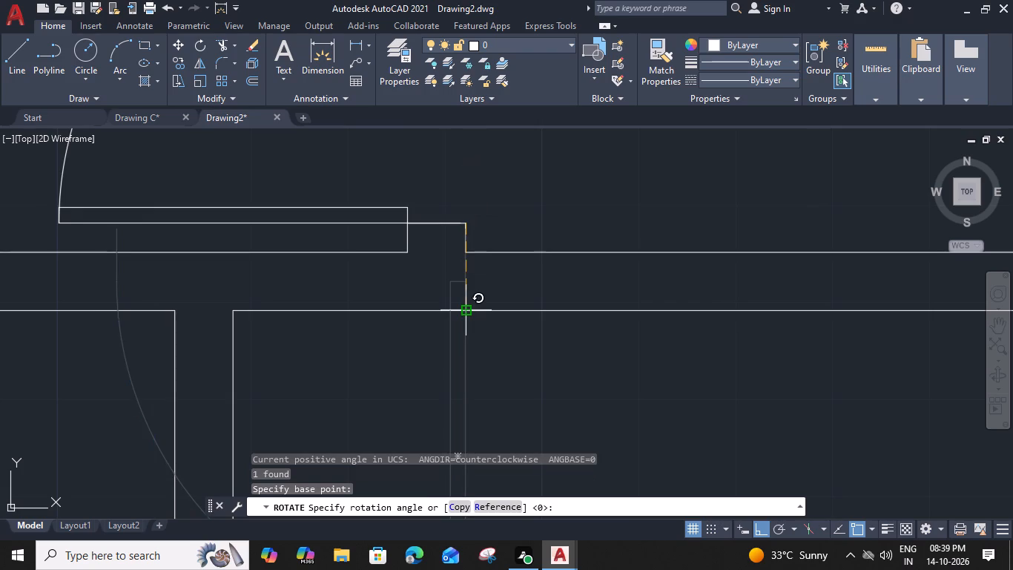
Copy the rotated door by its lower hinge corner to the upper-right corner of the matching nib at the right vertical wall's opening.
{"action": "scroll", "coordinate": [441, 252], "scroll_direction": "down", "scroll_amount": 3}
{"action": "middle_click_drag", "start_coordinate": [443, 254], "coordinate": [448, 296]}
{"action": "left_click", "coordinate": [410, 281]}
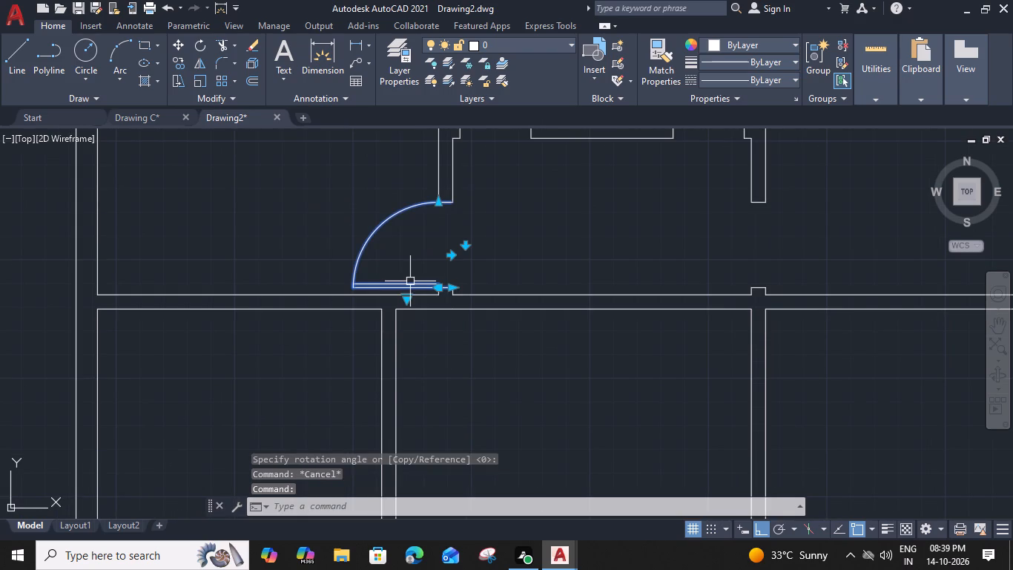
{"action": "type", "text": "CO"}
{"action": "key", "text": "space"}
{"action": "scroll", "coordinate": [443, 272], "scroll_direction": "up", "scroll_amount": 3}
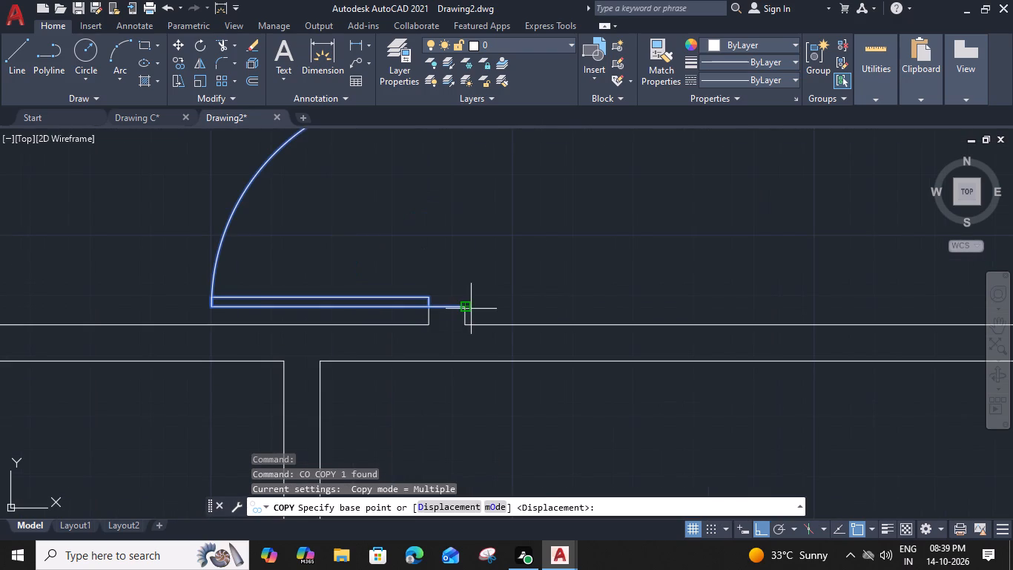
{"action": "left_click", "coordinate": [465, 306]}
{"action": "scroll", "coordinate": [465, 306], "scroll_direction": "down", "scroll_amount": 3}
{"action": "scroll", "coordinate": [616, 305], "scroll_direction": "up", "scroll_amount": 2}
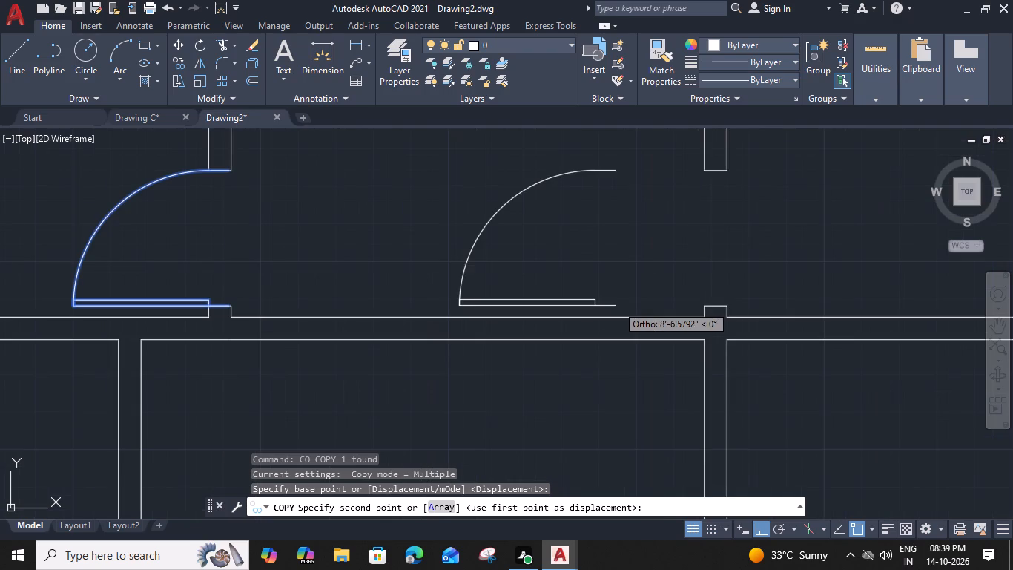
{"action": "left_click", "coordinate": [725, 307]}
{"action": "key", "text": "Escape"}
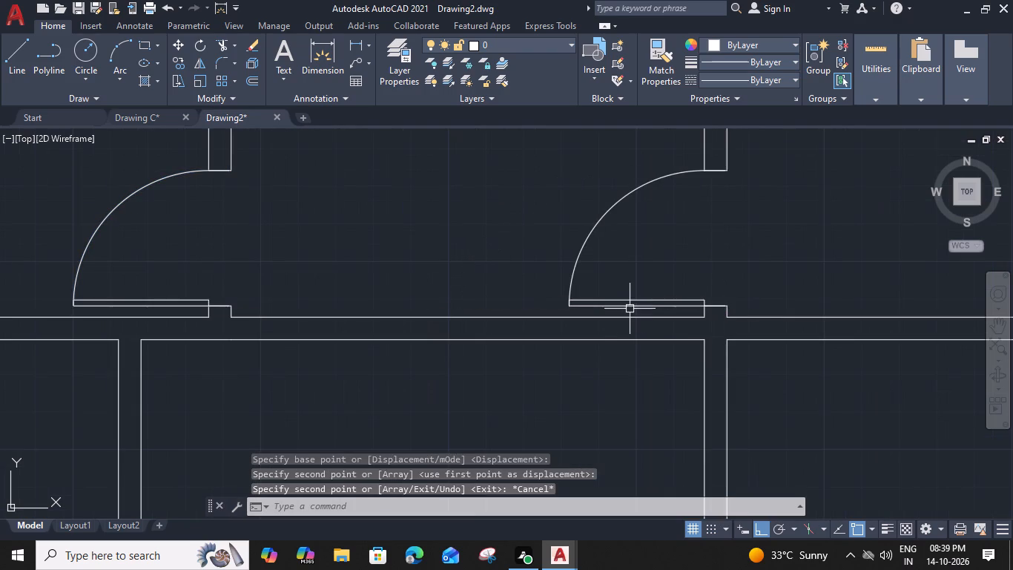
Flip the right-hand copy horizontally so it swings into the room on the right.
{"action": "left_click", "coordinate": [604, 310]}
{"action": "left_click", "coordinate": [558, 255]}
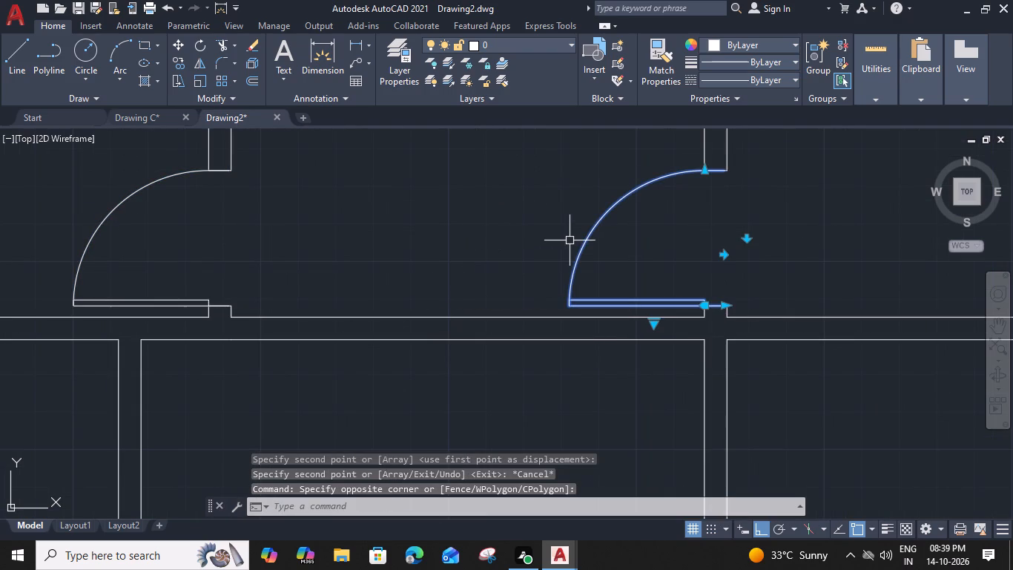
{"action": "left_click", "coordinate": [725, 254]}
{"action": "key", "text": "Escape"}
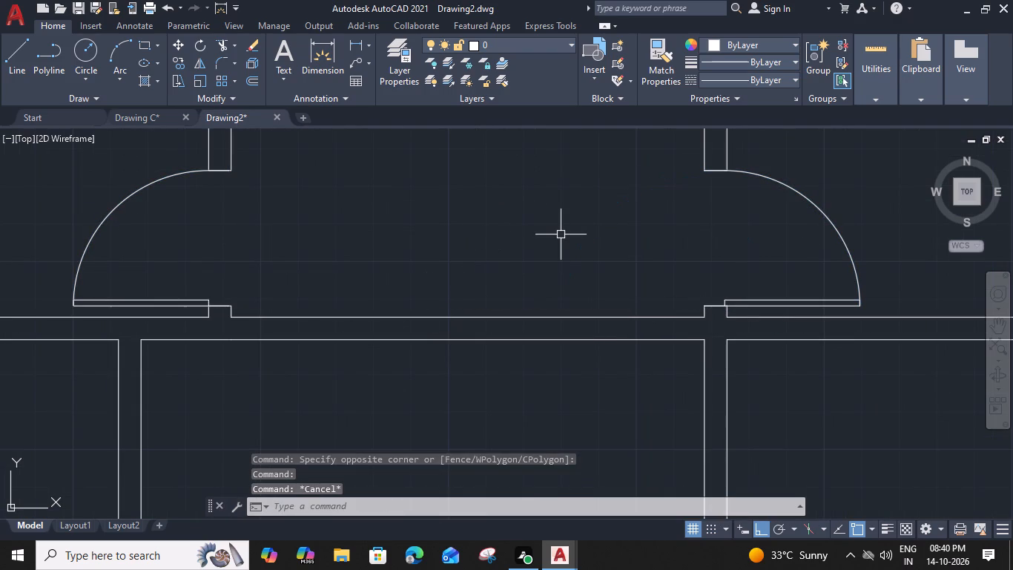
Copy the left vertical wall's door by its lower hinge corner to the lower-right corner of the nib facing the T-shaped partition's left end.
{"action": "scroll", "coordinate": [426, 296], "scroll_direction": "down", "scroll_amount": 1}
{"action": "middle_click_drag", "start_coordinate": [408, 289], "coordinate": [469, 347]}
{"action": "left_click", "coordinate": [293, 296]}
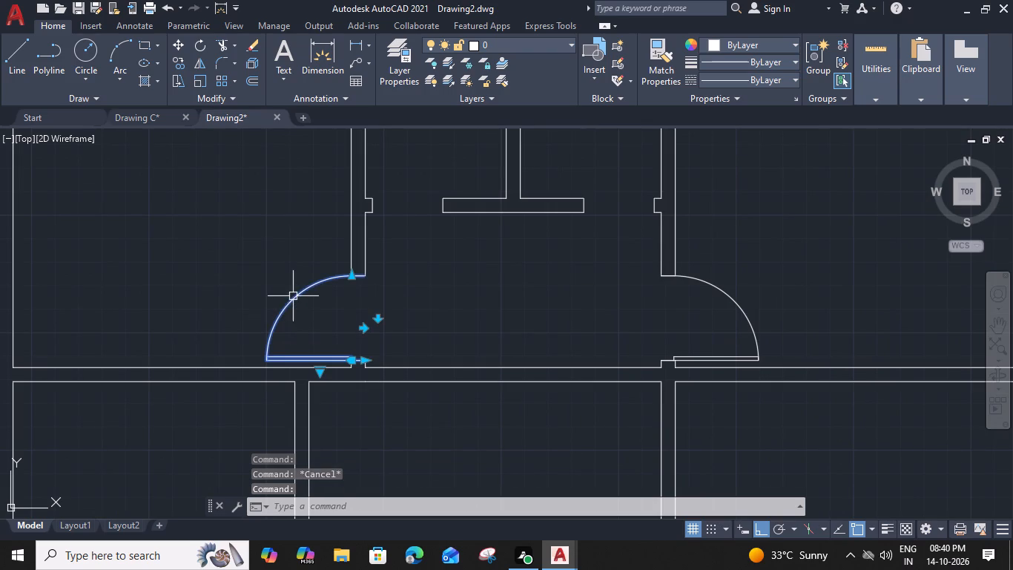
{"action": "key", "text": "c"}
{"action": "type", "text": "O"}
{"action": "key", "text": "space"}
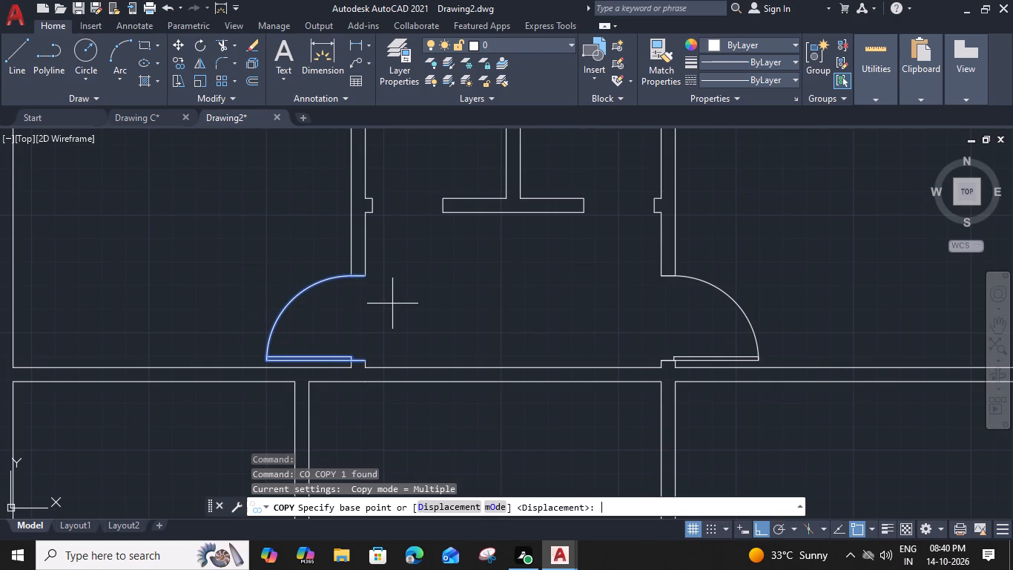
{"action": "scroll", "coordinate": [368, 345], "scroll_direction": "up", "scroll_amount": 1}
{"action": "left_click", "coordinate": [365, 368]}
{"action": "middle_click_drag", "start_coordinate": [396, 194], "coordinate": [383, 318]}
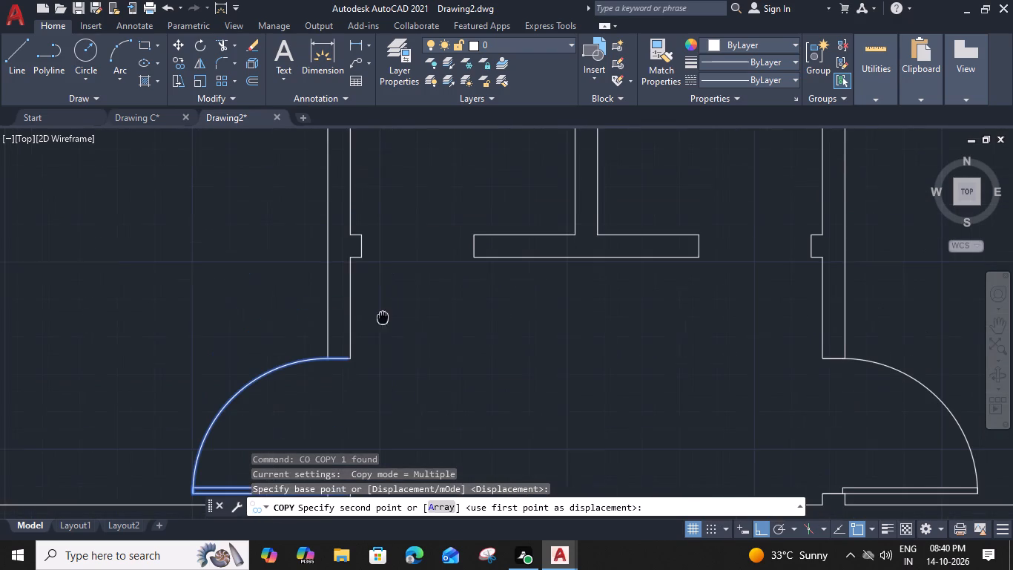
{"action": "left_click", "coordinate": [367, 258]}
{"action": "key", "text": "Escape"}
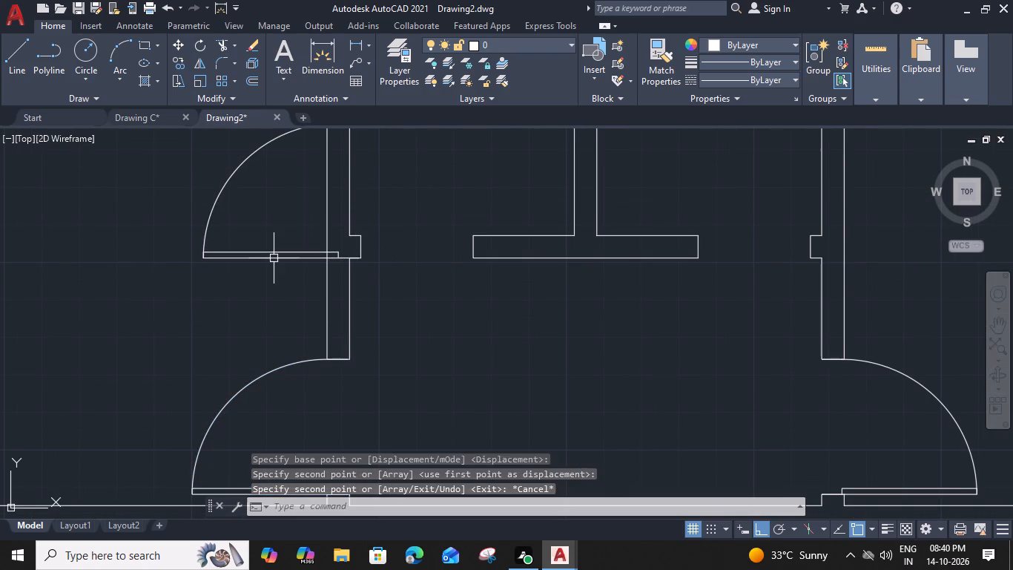
Rotate the copied door 270° about the nib's lower-right corner so it spans the opening toward the T-shaped partition.
{"action": "left_click", "coordinate": [274, 258]}
{"action": "key", "text": "r"}
{"action": "type", "text": "O"}
{"action": "key", "text": "space"}
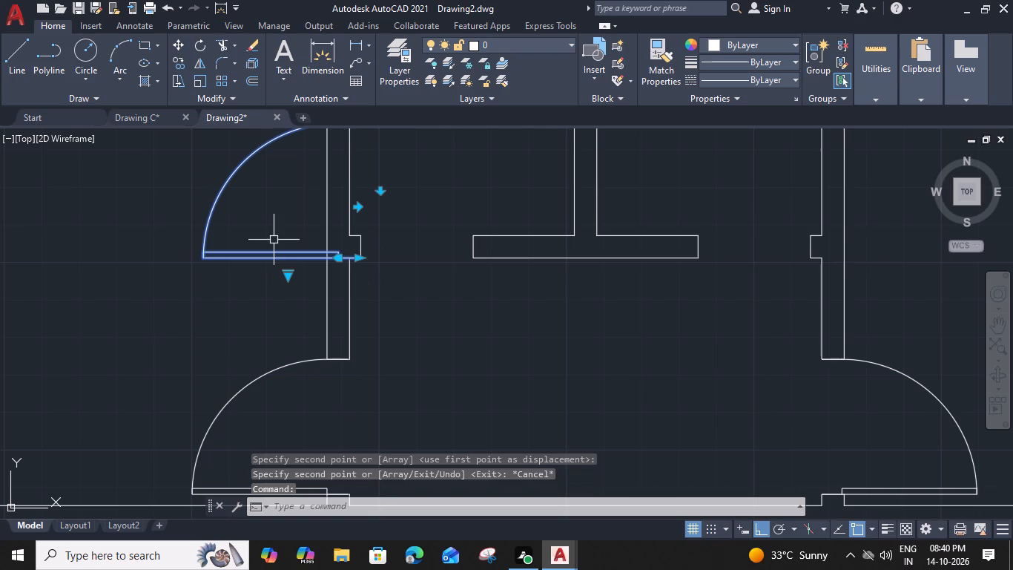
{"action": "left_click", "coordinate": [360, 257]}
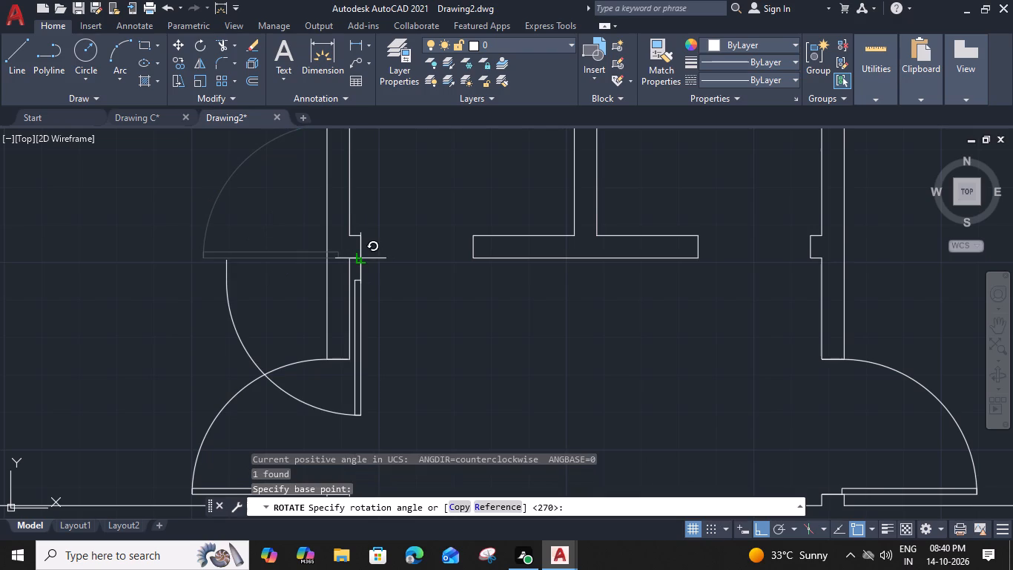
{"action": "scroll", "coordinate": [360, 292], "scroll_direction": "up", "scroll_amount": 3}
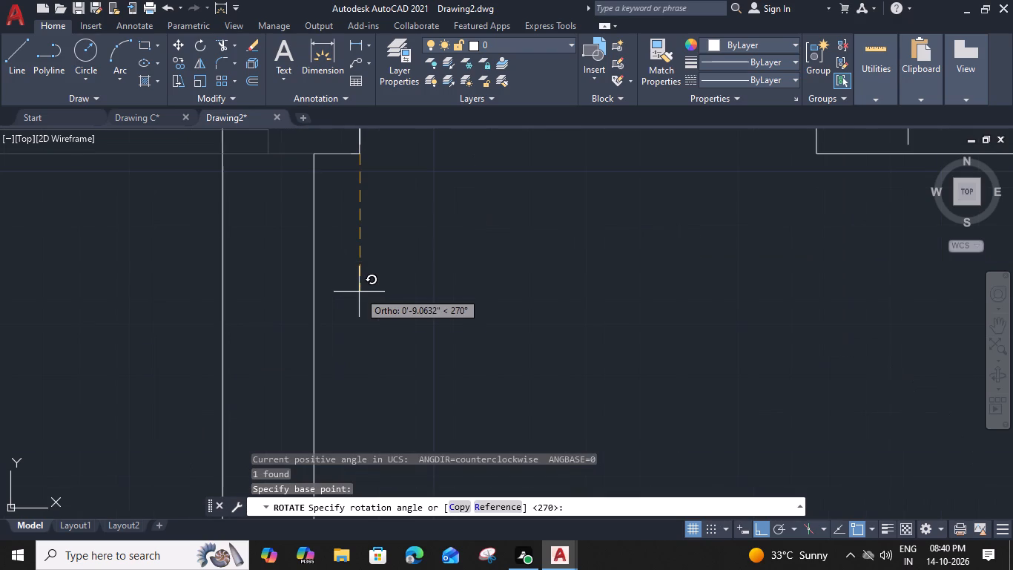
{"action": "left_click", "coordinate": [360, 295]}
{"action": "scroll", "coordinate": [360, 295], "scroll_direction": "down", "scroll_amount": 3}
{"action": "middle_click_drag", "start_coordinate": [384, 286], "coordinate": [380, 321]}
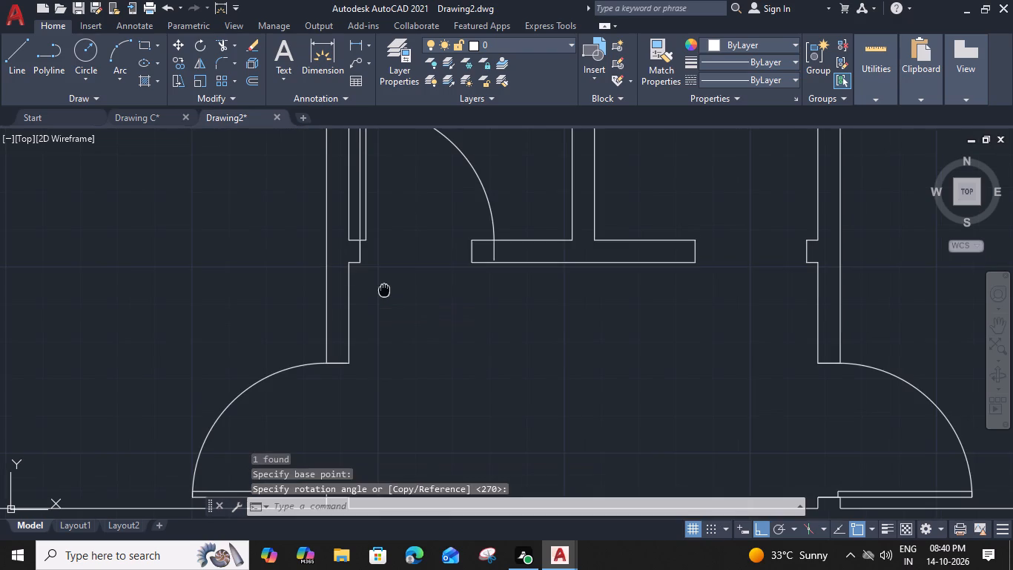
Scale the rotated door by reference from its lower hinge corner so its width ends at the T-shaped partition's left end.
{"action": "left_click", "coordinate": [357, 253]}
{"action": "key", "text": "s"}
{"action": "key", "text": "c"}
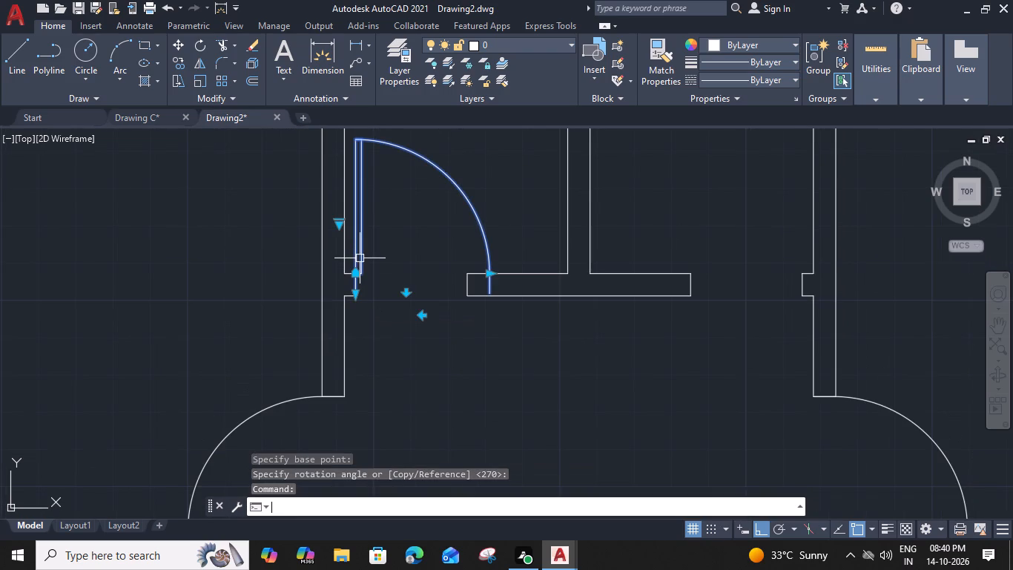
{"action": "key", "text": "space"}
{"action": "scroll", "coordinate": [364, 287], "scroll_direction": "up", "scroll_amount": 2}
{"action": "left_click", "coordinate": [344, 299]}
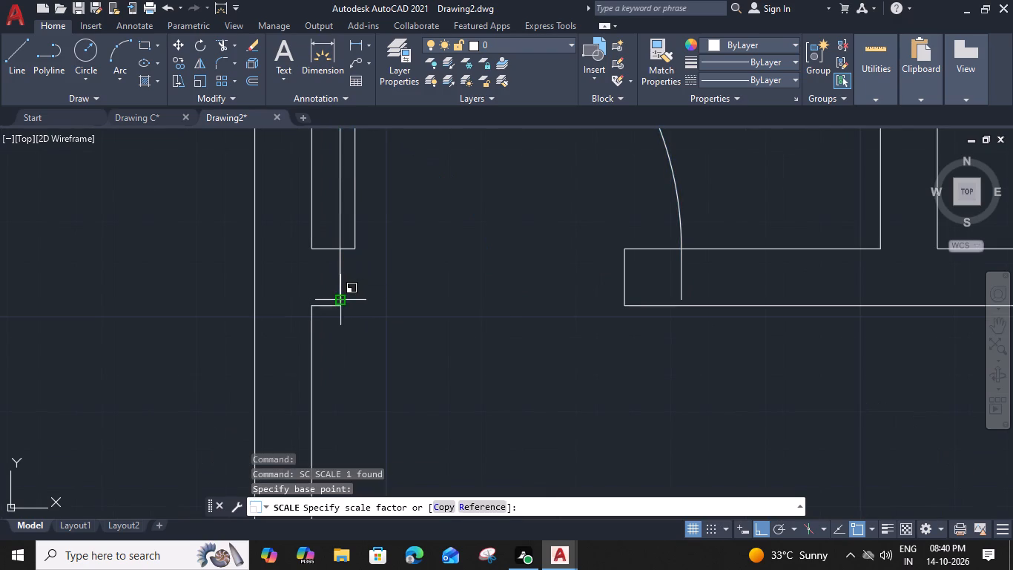
{"action": "type", "text": "R"}
{"action": "key", "text": "space"}
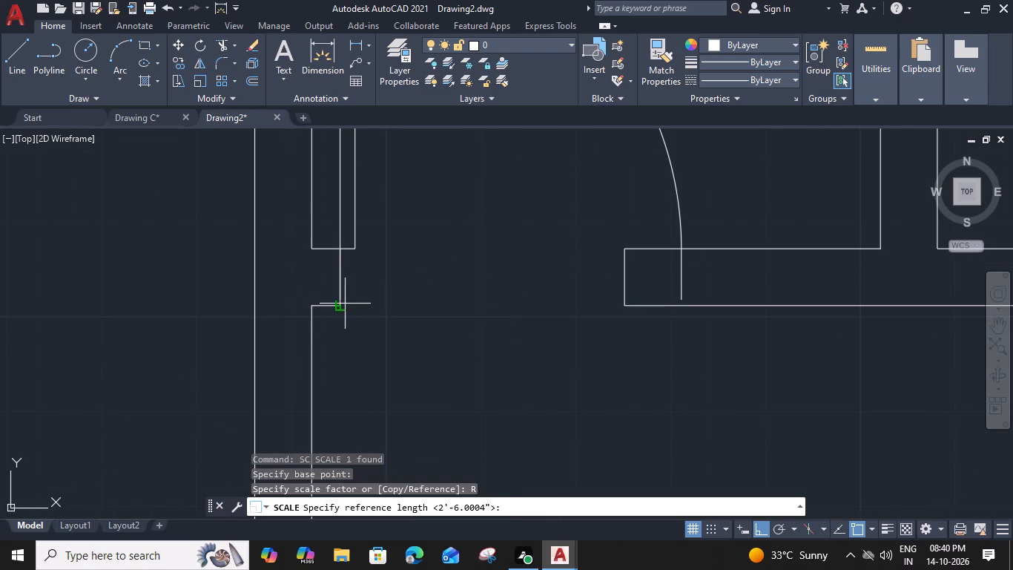
{"action": "left_click", "coordinate": [340, 300]}
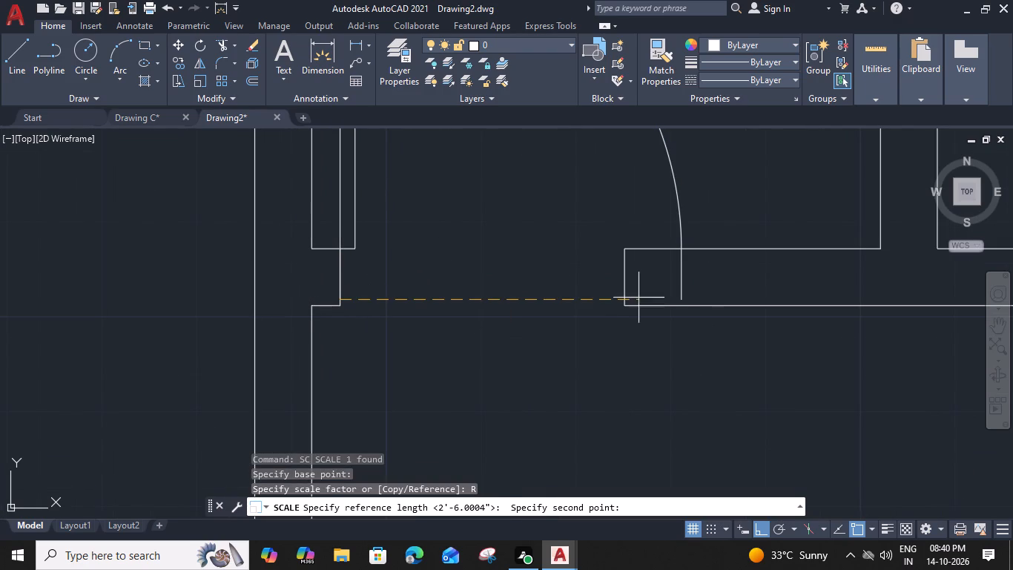
{"action": "left_click", "coordinate": [676, 296]}
{"action": "left_click", "coordinate": [626, 301]}
{"action": "key", "text": "Escape"}
Copy the scaled door by its lower hinge corner to the lower-right corner of the T-shaped partition's right end.
{"action": "scroll", "coordinate": [601, 295], "scroll_direction": "down", "scroll_amount": 2}
{"action": "middle_click_drag", "start_coordinate": [512, 312], "coordinate": [328, 327]}
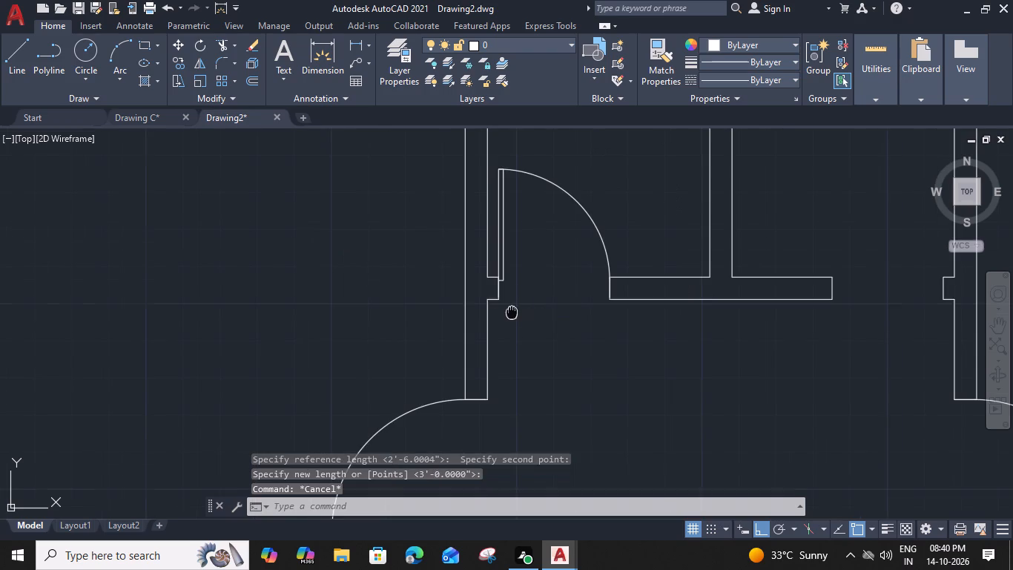
{"action": "middle_click_drag", "start_coordinate": [328, 327], "coordinate": [317, 330]}
{"action": "left_click", "coordinate": [312, 260]}
{"action": "left_click", "coordinate": [300, 276]}
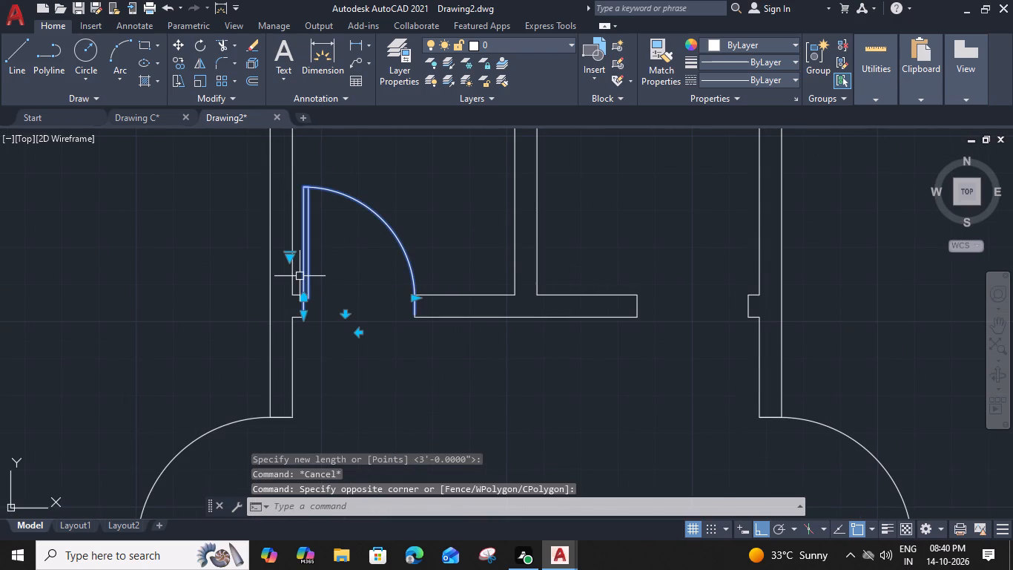
{"action": "type", "text": "CO"}
{"action": "key", "text": "space"}
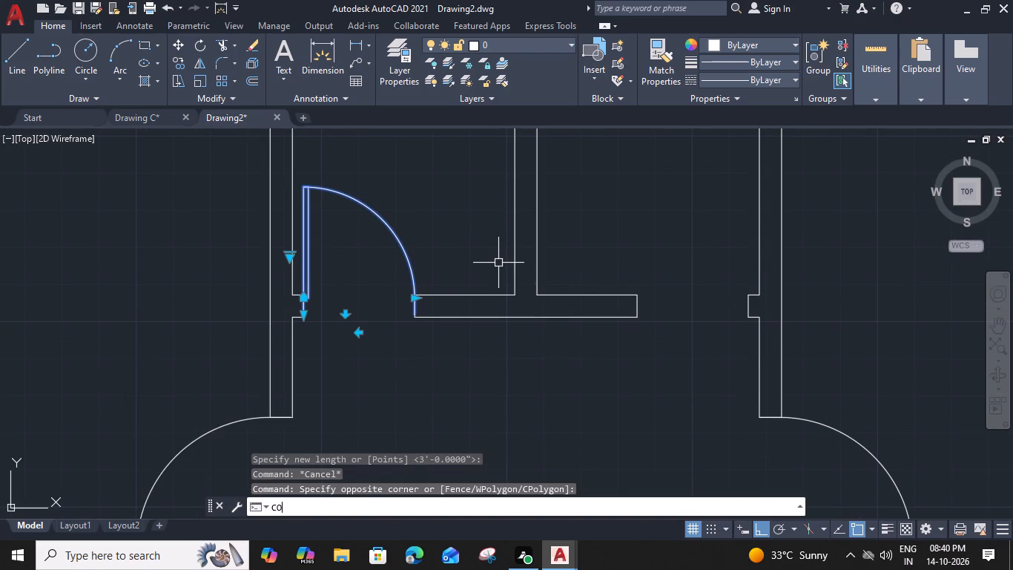
{"action": "scroll", "coordinate": [341, 303], "scroll_direction": "up", "scroll_amount": 1}
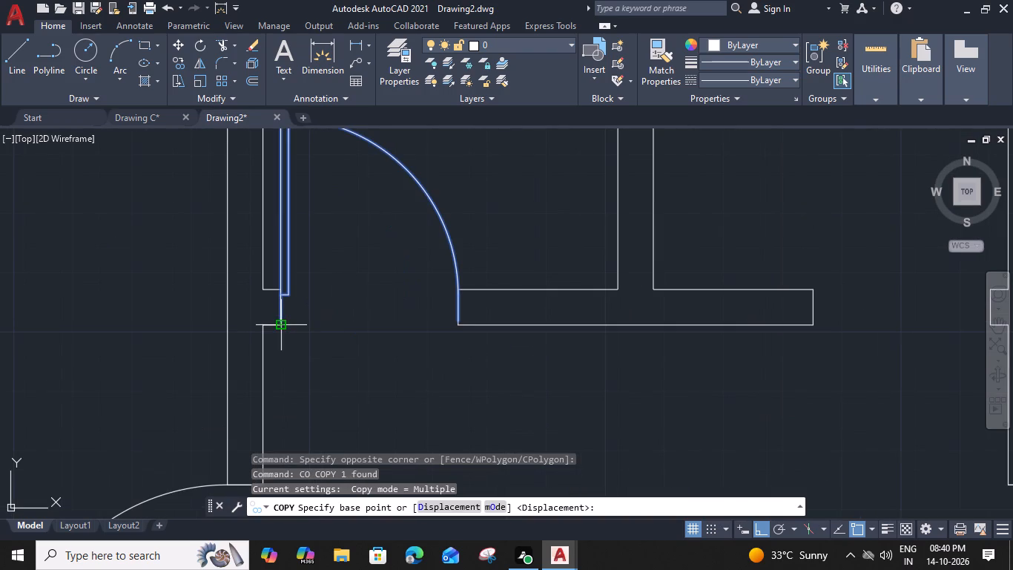
{"action": "left_click", "coordinate": [277, 324]}
{"action": "middle_click_drag", "start_coordinate": [660, 326], "coordinate": [415, 327]}
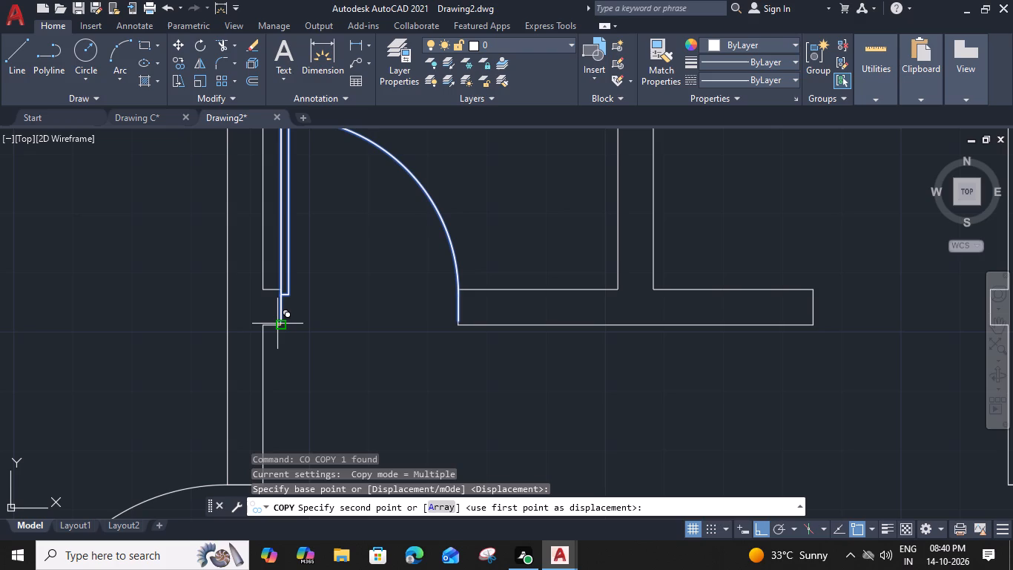
{"action": "left_click", "coordinate": [570, 326]}
{"action": "key", "text": "Escape"}
Flip the copy horizontally so it hinges on the right wall's nib.
{"action": "left_click", "coordinate": [570, 243]}
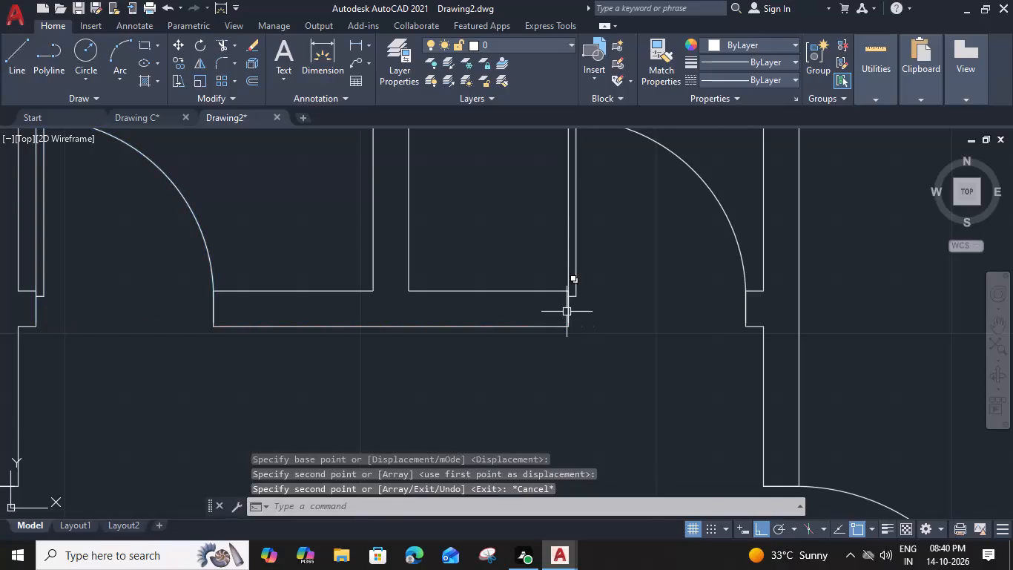
{"action": "left_click", "coordinate": [659, 353]}
{"action": "key", "text": "Escape"}
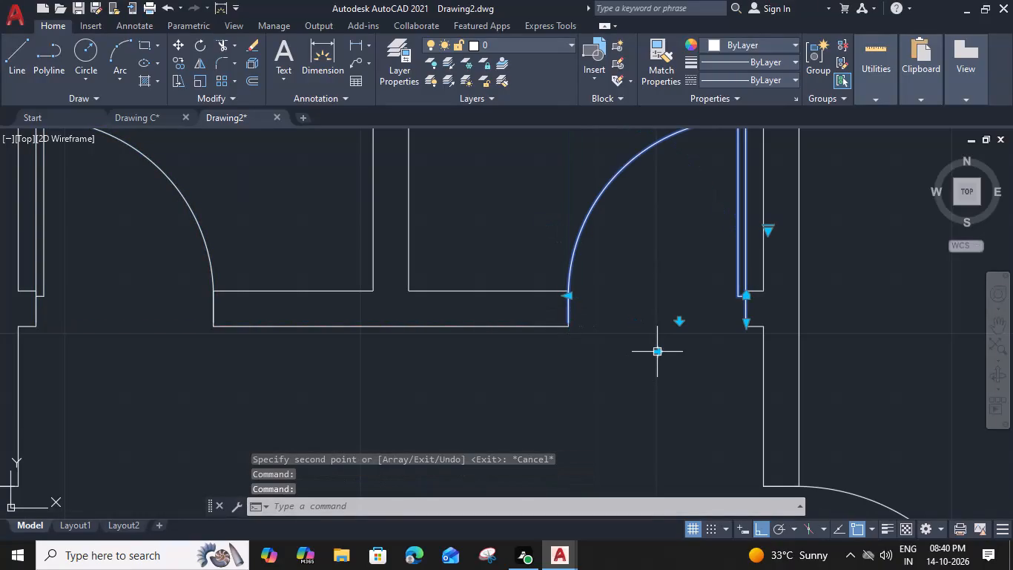
Copy the door beside the T-shaped partition's left end to the opening in the small right-hand room's top wall.
{"action": "scroll", "coordinate": [648, 347], "scroll_direction": "down", "scroll_amount": 2}
{"action": "scroll", "coordinate": [506, 367], "scroll_direction": "down", "scroll_amount": 1}
{"action": "middle_click_drag", "start_coordinate": [506, 367], "coordinate": [541, 207]}
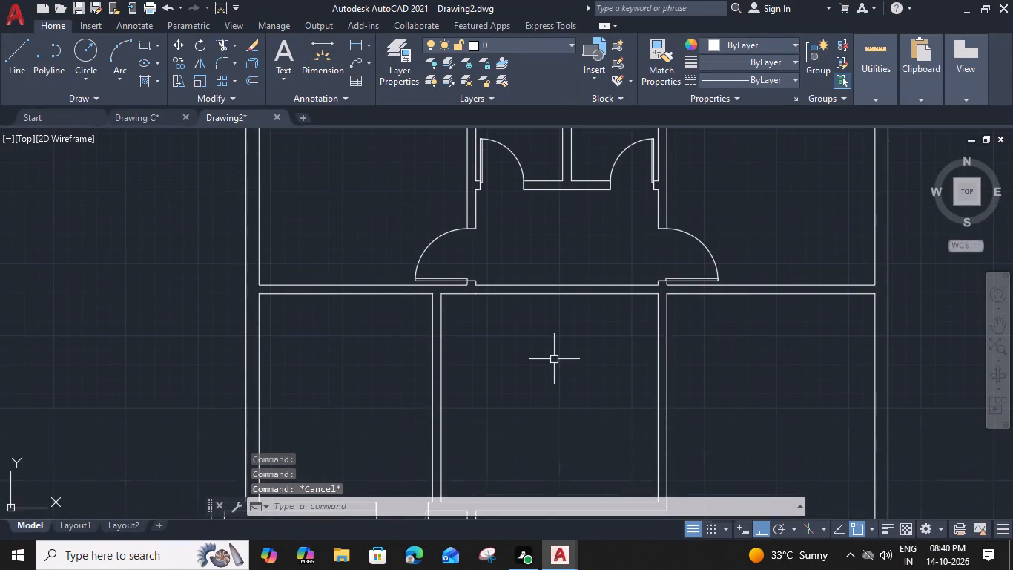
{"action": "middle_click_drag", "start_coordinate": [549, 353], "coordinate": [544, 273]}
{"action": "middle_click_drag", "start_coordinate": [534, 351], "coordinate": [513, 274]}
{"action": "middle_click_drag", "start_coordinate": [507, 367], "coordinate": [486, 270]}
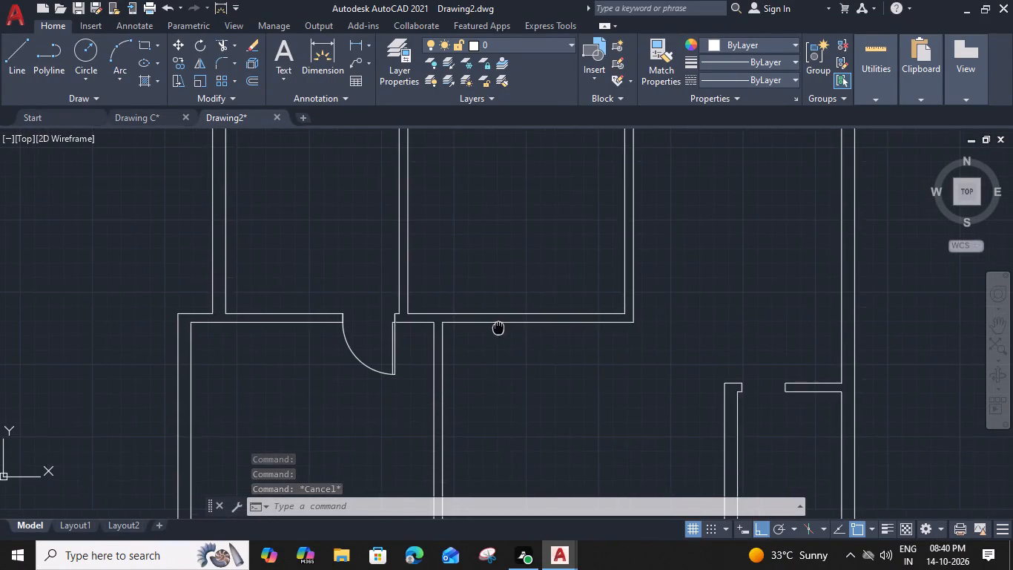
{"action": "middle_click_drag", "start_coordinate": [496, 338], "coordinate": [484, 476]}
{"action": "middle_click_drag", "start_coordinate": [491, 295], "coordinate": [498, 445]}
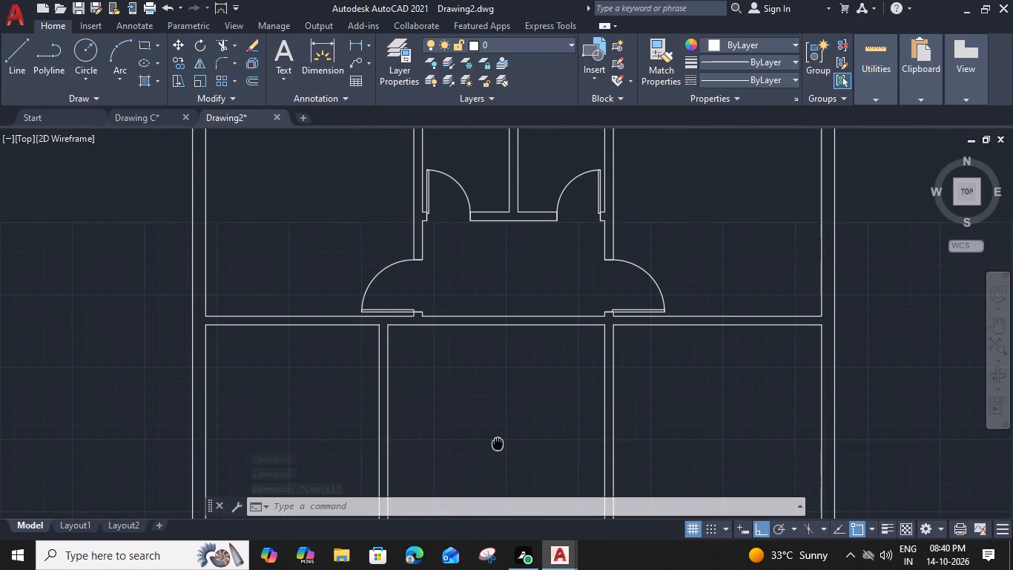
{"action": "left_click", "coordinate": [463, 197]}
{"action": "type", "text": "CO"}
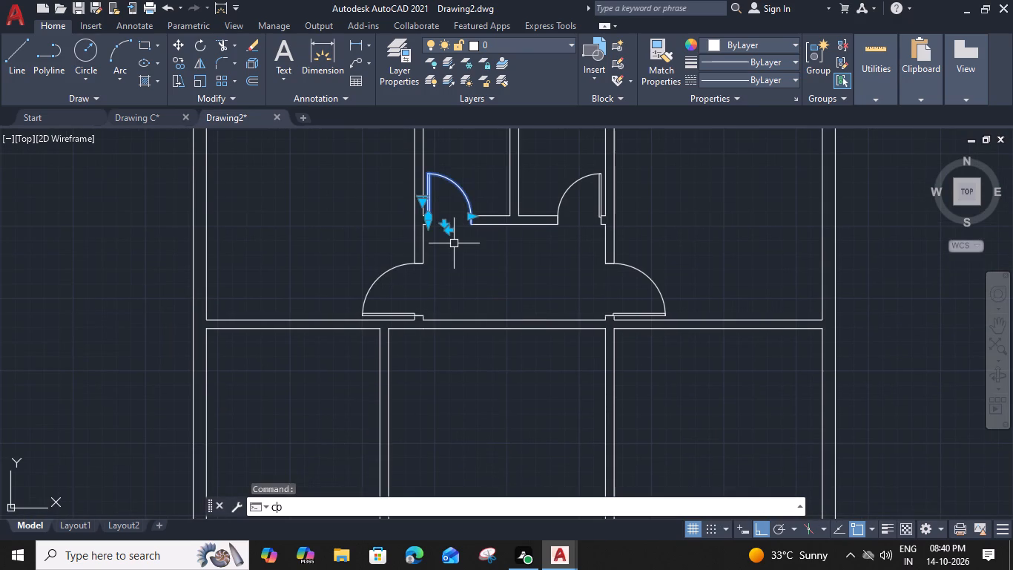
{"action": "key", "text": "space"}
{"action": "scroll", "coordinate": [449, 238], "scroll_direction": "up", "scroll_amount": 2}
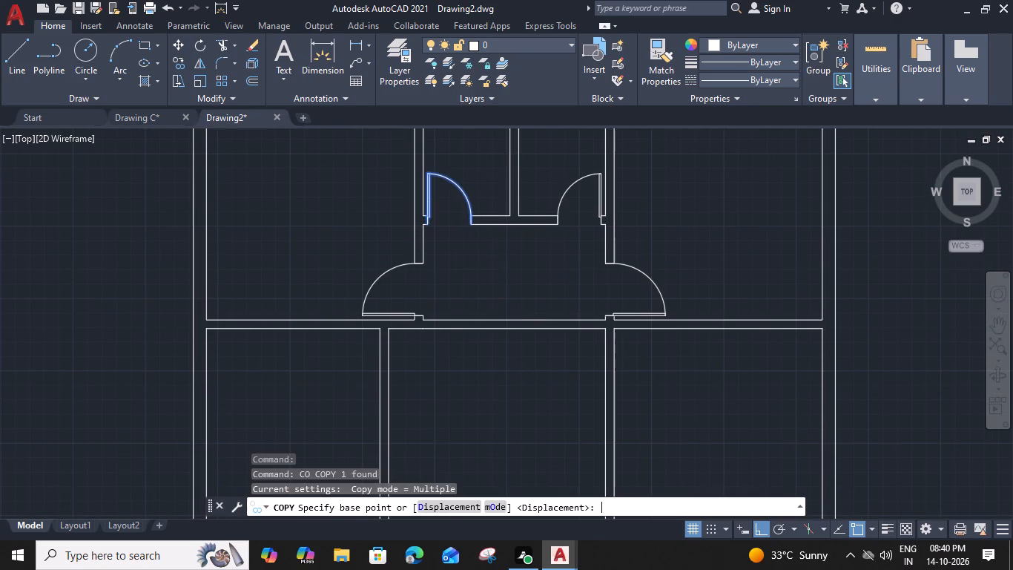
{"action": "left_click", "coordinate": [393, 200]}
{"action": "scroll", "coordinate": [393, 200], "scroll_direction": "down", "scroll_amount": 3}
{"action": "scroll", "coordinate": [560, 439], "scroll_direction": "up", "scroll_amount": 2}
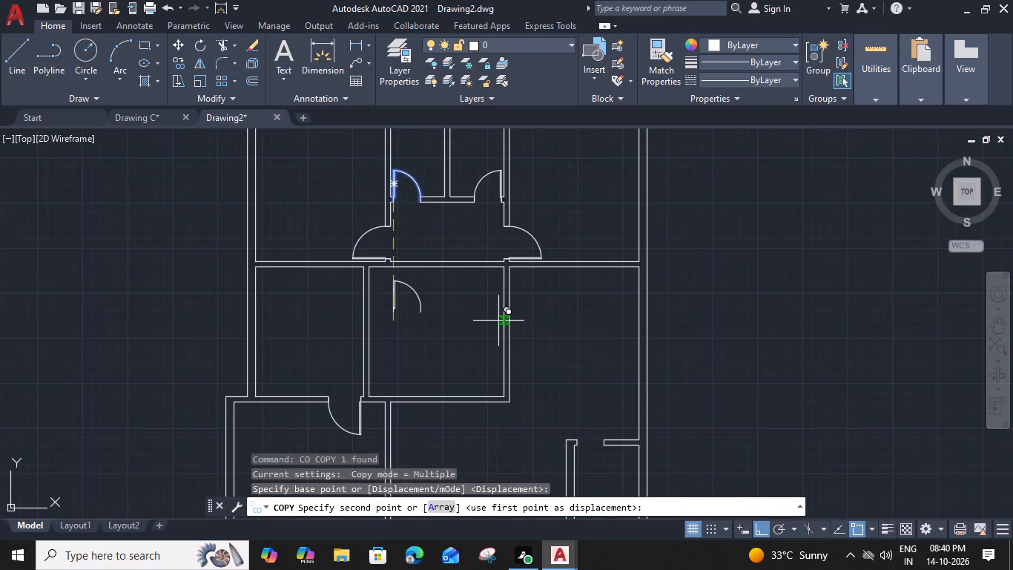
{"action": "left_click", "coordinate": [599, 453]}
{"action": "key", "text": "Escape"}
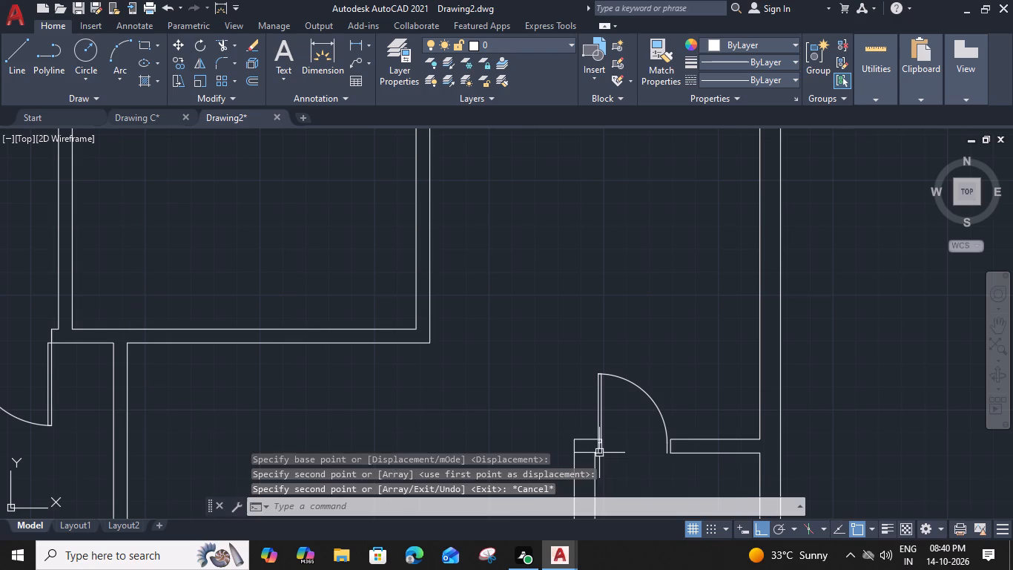
Move the copied door by its lower hinge corner onto the lower-right corner of the small room's nib.
{"action": "middle_click_drag", "start_coordinate": [604, 387], "coordinate": [560, 258]}
{"action": "scroll", "coordinate": [552, 278], "scroll_direction": "up", "scroll_amount": 2}
{"action": "left_click", "coordinate": [560, 294]}
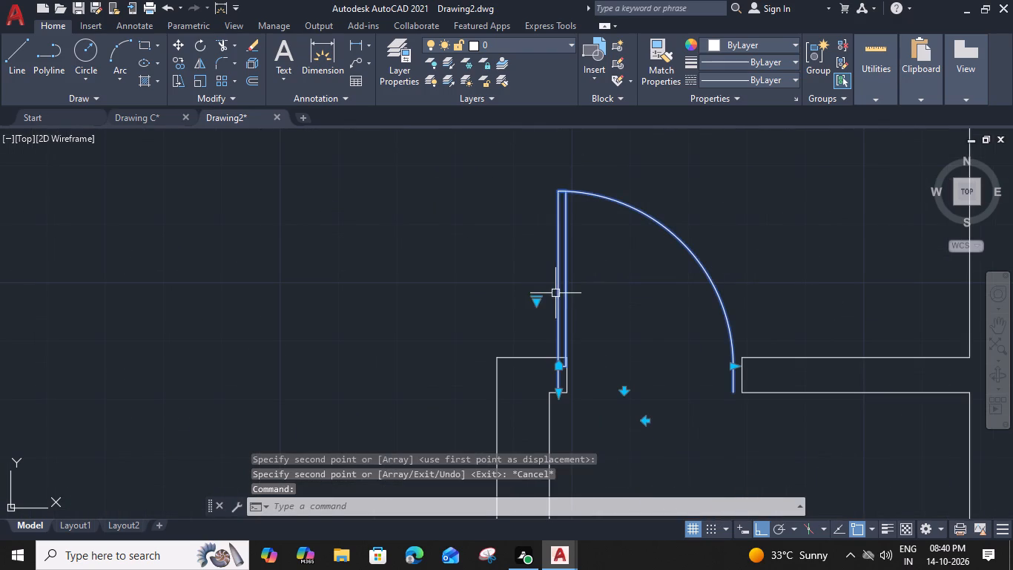
{"action": "key", "text": "m"}
{"action": "key", "text": "space"}
{"action": "scroll", "coordinate": [566, 436], "scroll_direction": "up", "scroll_amount": 2}
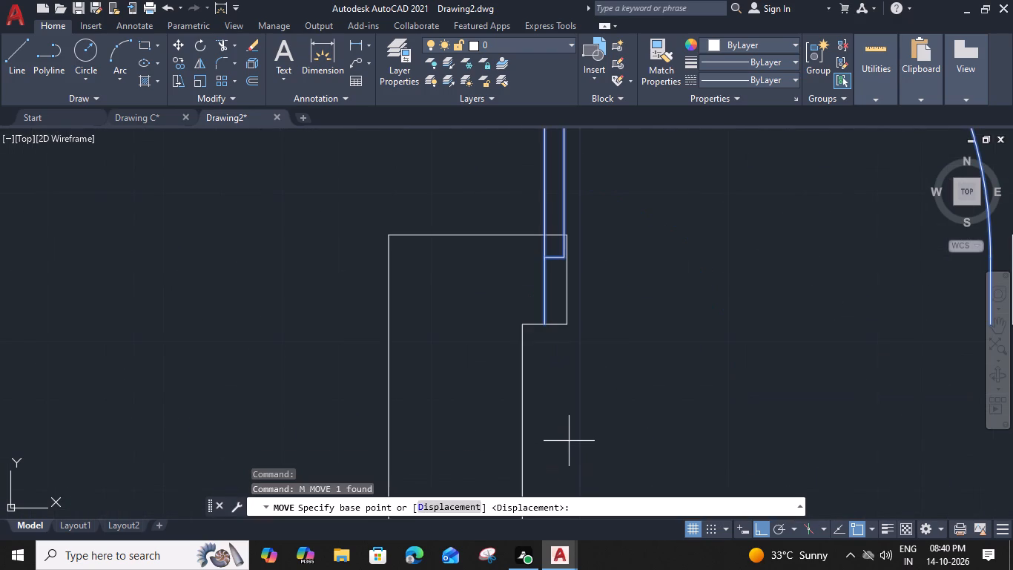
{"action": "left_click", "coordinate": [543, 324]}
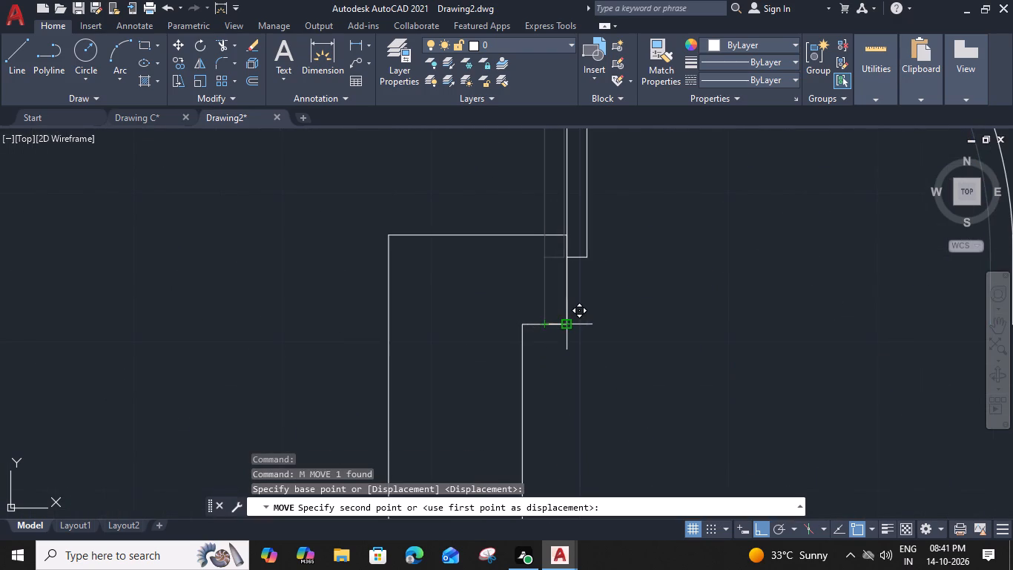
{"action": "left_click", "coordinate": [563, 323]}
Flip the moved door vertically so it swings down into the small room.
{"action": "scroll", "coordinate": [563, 323], "scroll_direction": "down", "scroll_amount": 3}
{"action": "left_click", "coordinate": [570, 266]}
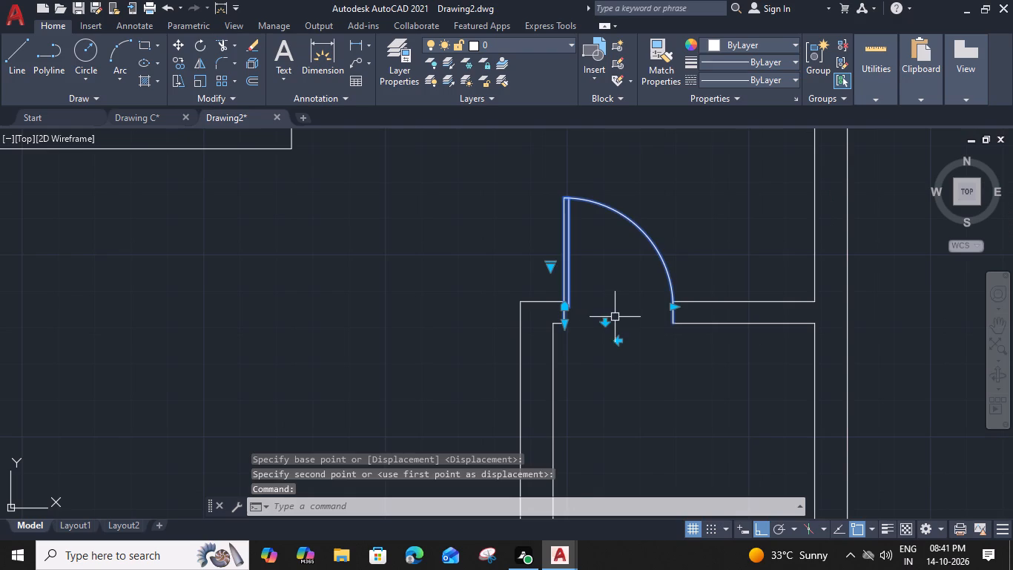
{"action": "left_click", "coordinate": [604, 321]}
{"action": "key", "text": "Escape"}
Draw a rectangle 1'9" long and 9" wide in the open central room.
{"action": "scroll", "coordinate": [604, 321], "scroll_direction": "down", "scroll_amount": 3}
{"action": "middle_click_drag", "start_coordinate": [598, 327], "coordinate": [596, 252]}
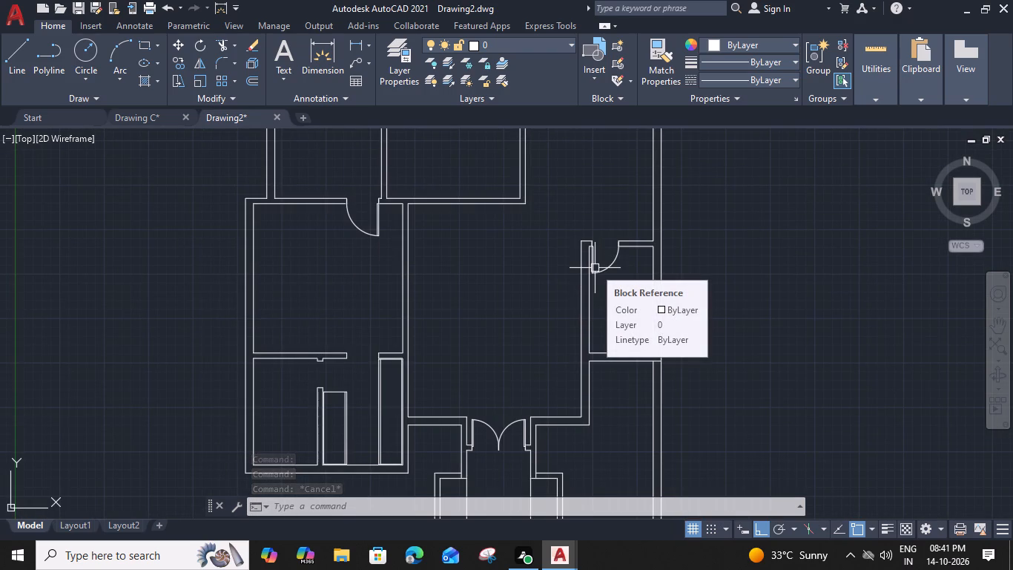
{"action": "middle_click_drag", "start_coordinate": [423, 324], "coordinate": [441, 392]}
{"action": "type", "text": "REC"}
{"action": "key", "text": "space"}
{"action": "left_click", "coordinate": [444, 337]}
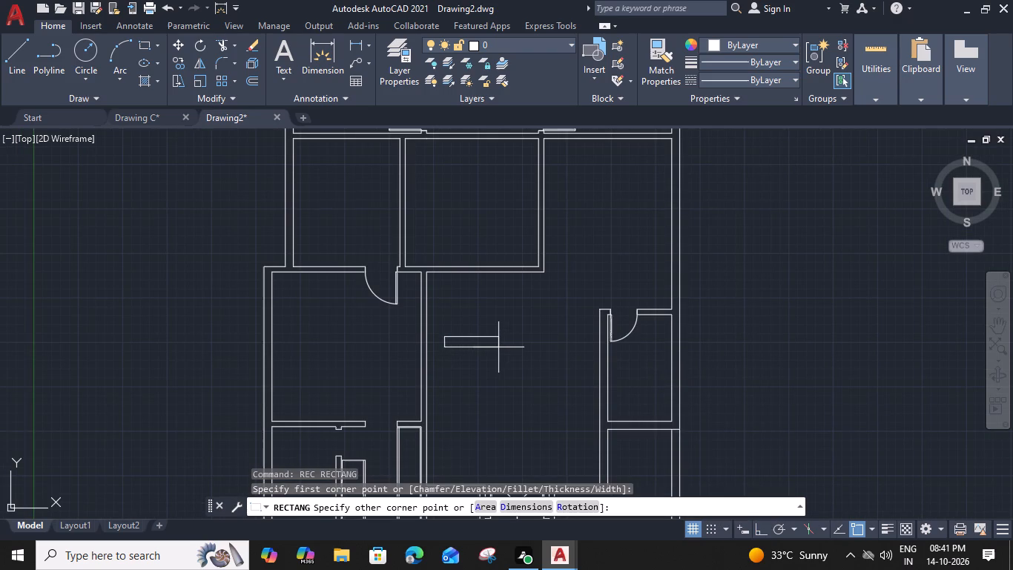
{"action": "type", "text": "D"}
{"action": "key", "text": "space"}
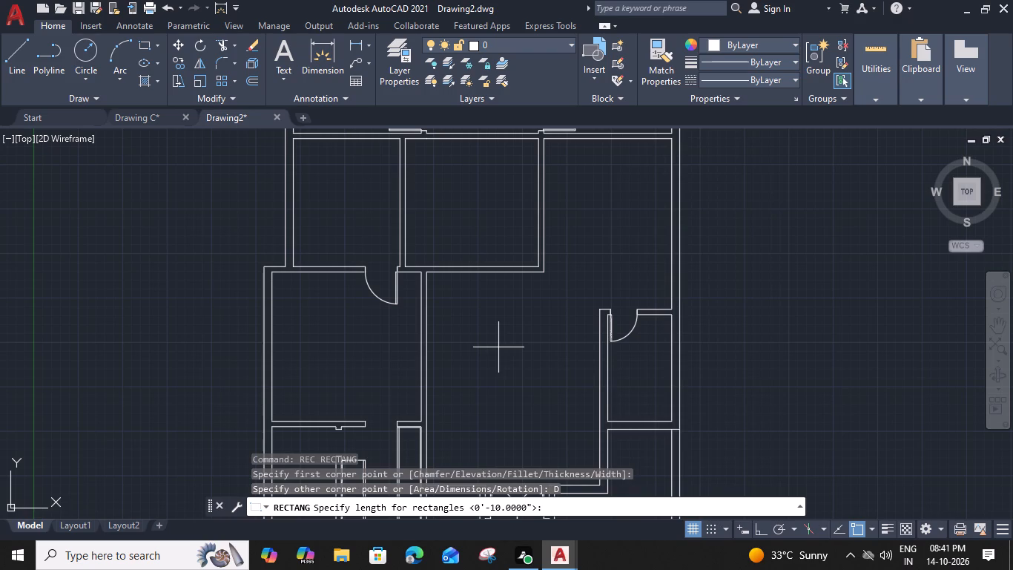
{"action": "type", "text": "1'9"}
{"action": "key", "text": "shift+quotedbl"}
{"action": "key", "text": "Return"}
{"action": "type", "text": "9\""}
{"action": "key", "text": "Return"}
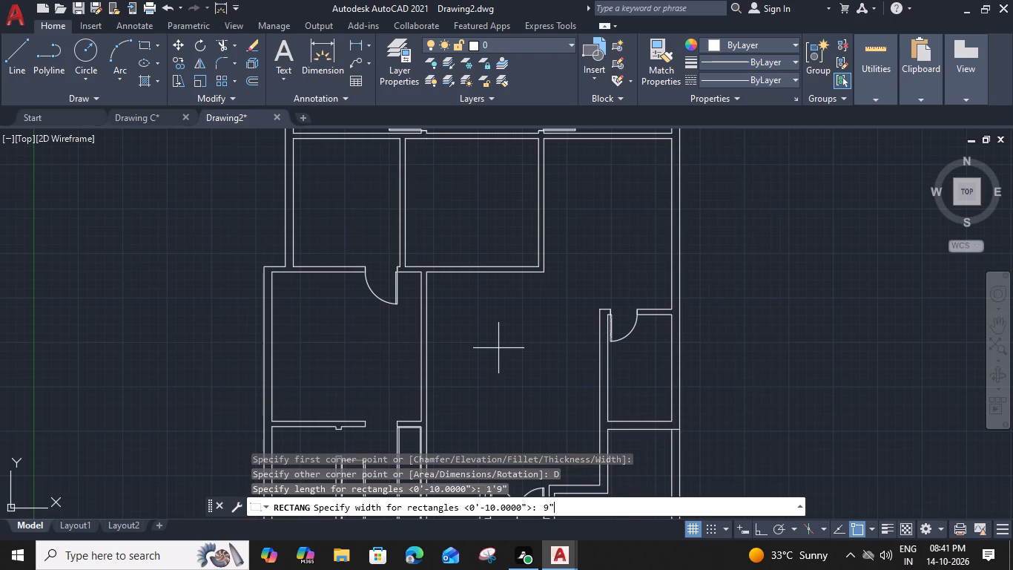
{"action": "left_click", "coordinate": [498, 370]}
Draw an upright rectangle 9" long and 5' wide in the central room, beside the small 1'9" by 9" rectangle.
{"action": "type", "text": "REA"}
{"action": "key", "text": "space"}
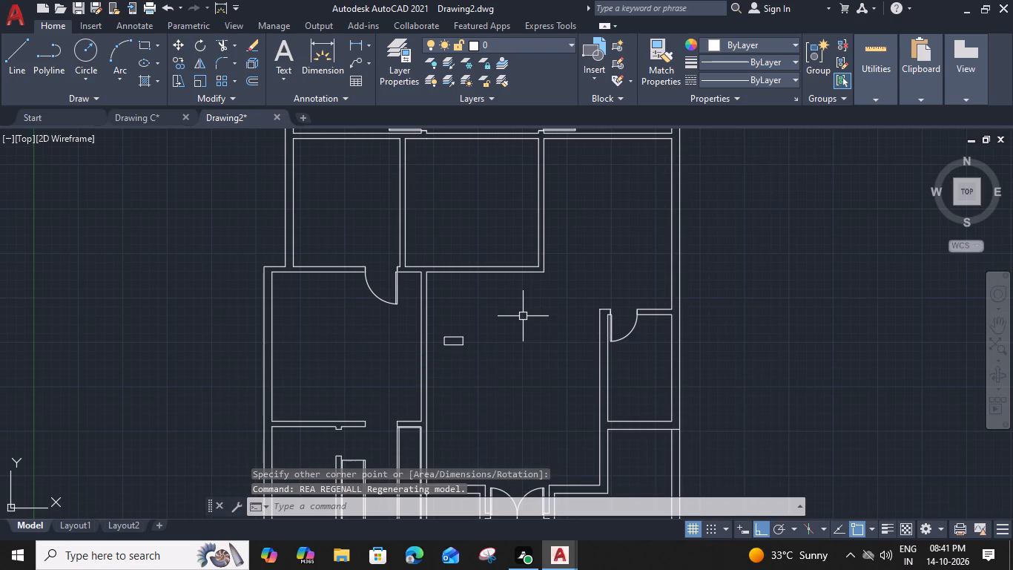
{"action": "type", "text": "RE"}
{"action": "type", "text": "C"}
{"action": "key", "text": "space"}
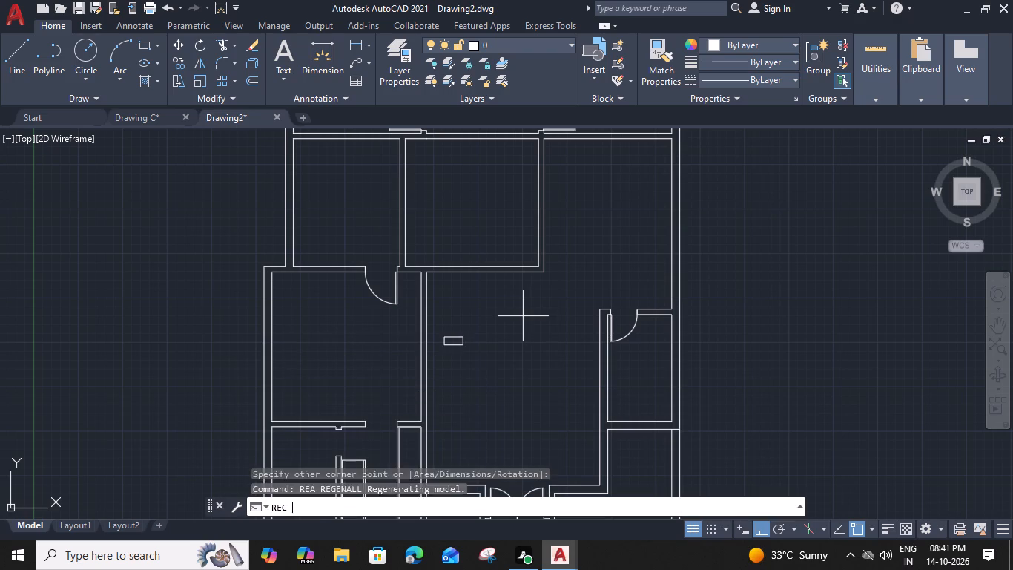
{"action": "left_click", "coordinate": [523, 316]}
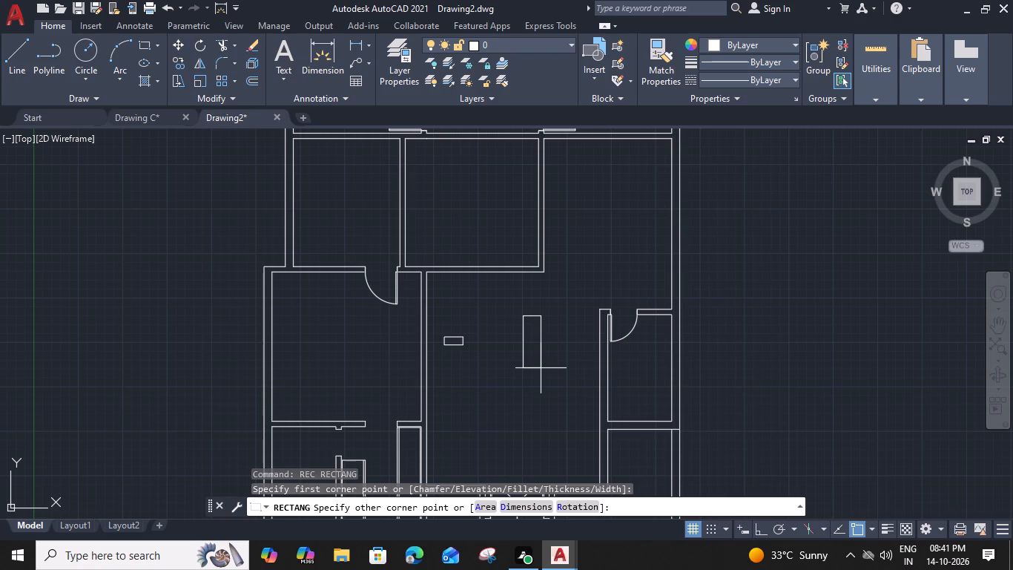
{"action": "key", "text": "d"}
{"action": "key", "text": "space"}
{"action": "type", "text": "9\""}
{"action": "key", "text": "Return"}
{"action": "type", "text": "5'"}
{"action": "key", "text": "space"}
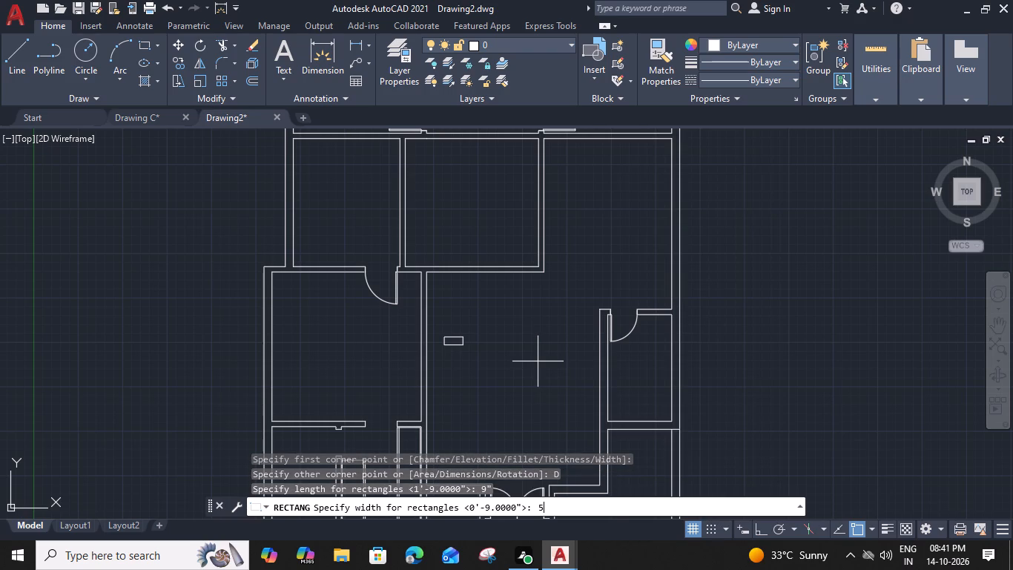
{"action": "left_click", "coordinate": [541, 380]}
{"action": "key", "text": "Escape"}
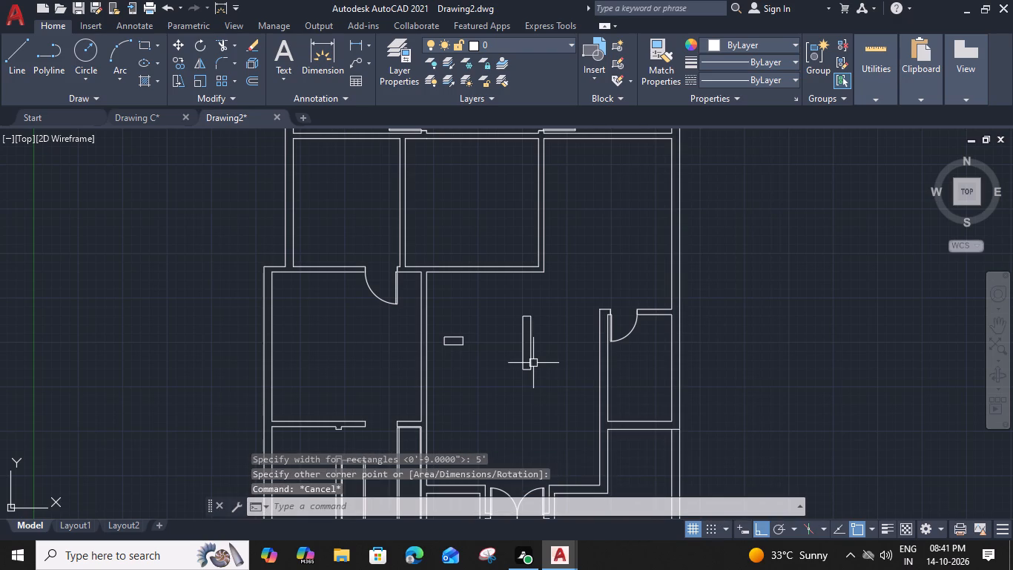
Draw a vertical centre line through the tall rectangle, from its top edge midpoint to its bottom edge midpoint.
{"action": "type", "text": "L"}
{"action": "key", "text": "space"}
{"action": "scroll", "coordinate": [531, 356], "scroll_direction": "up", "scroll_amount": 2}
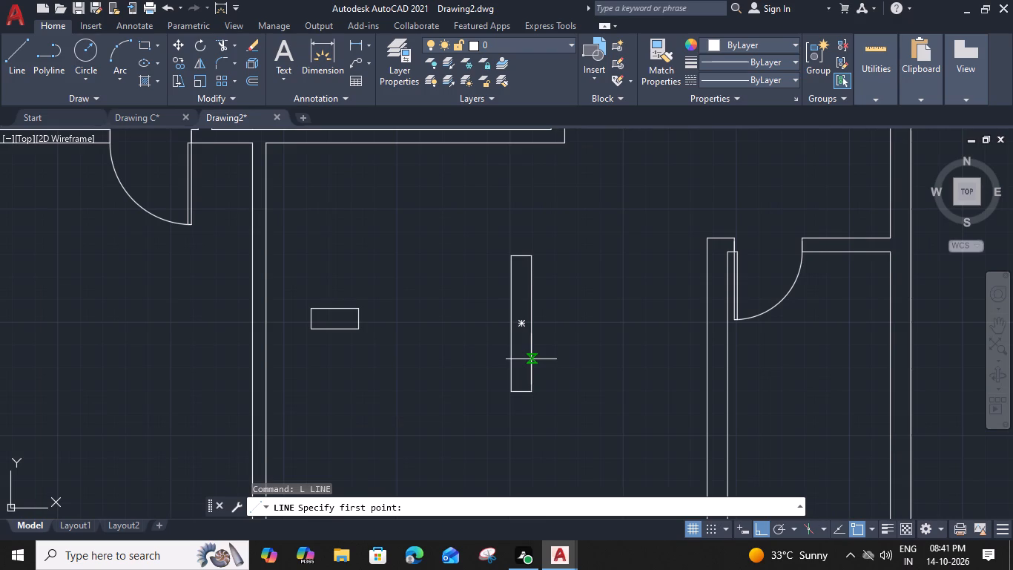
{"action": "left_click", "coordinate": [522, 258]}
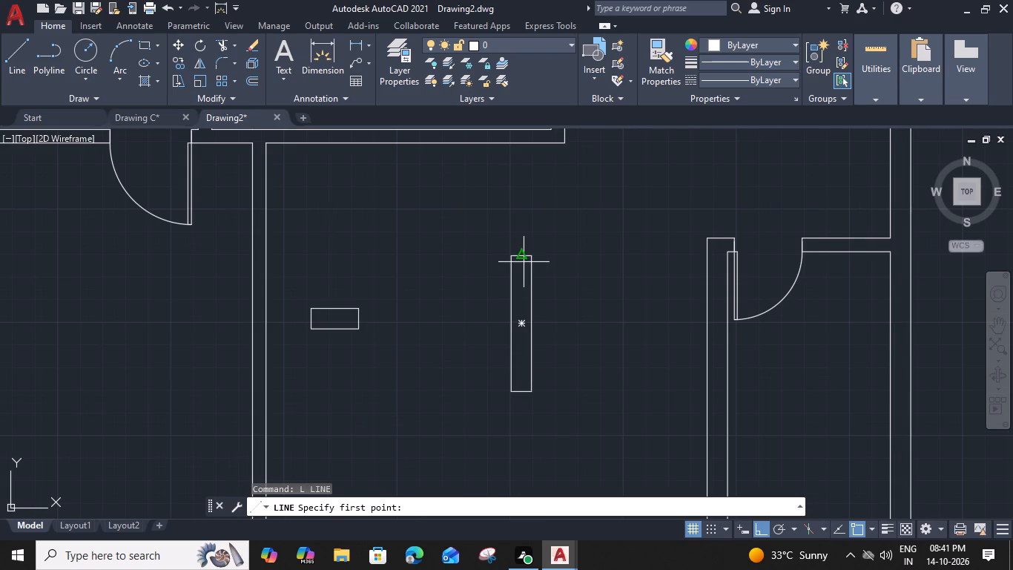
{"action": "left_click", "coordinate": [522, 389]}
{"action": "key", "text": "Escape"}
Offset the tall rectangle's centre line by 1" to both sides.
{"action": "left_click", "coordinate": [520, 377]}
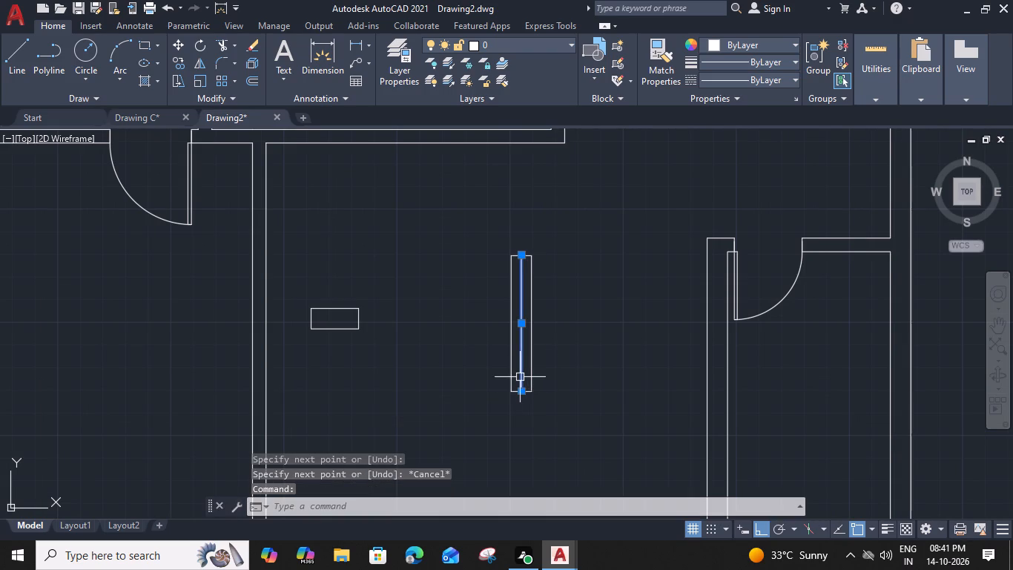
{"action": "type", "text": "O 1\""}
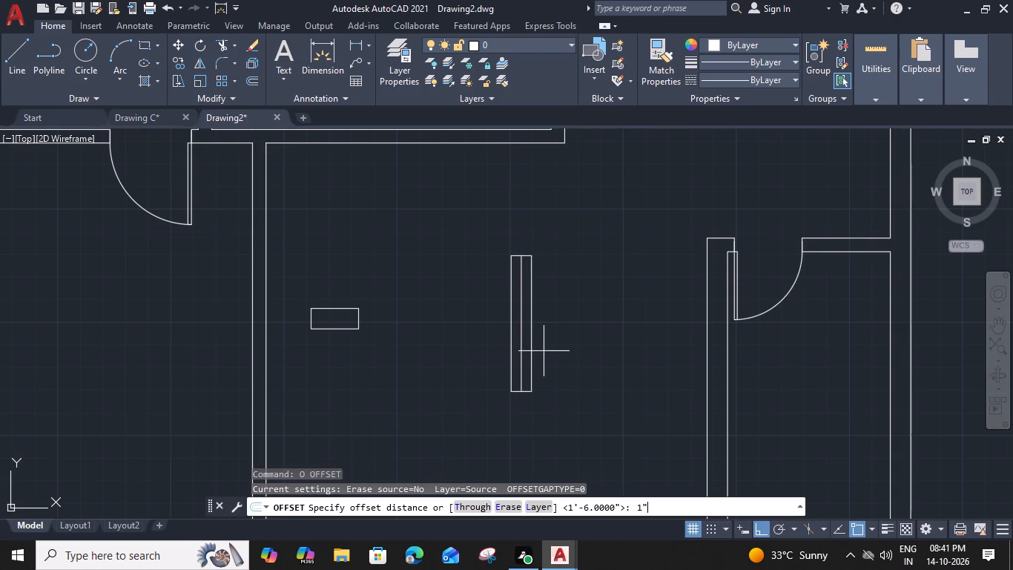
{"action": "key", "text": "Return"}
{"action": "scroll", "coordinate": [560, 307], "scroll_direction": "up", "scroll_amount": 3}
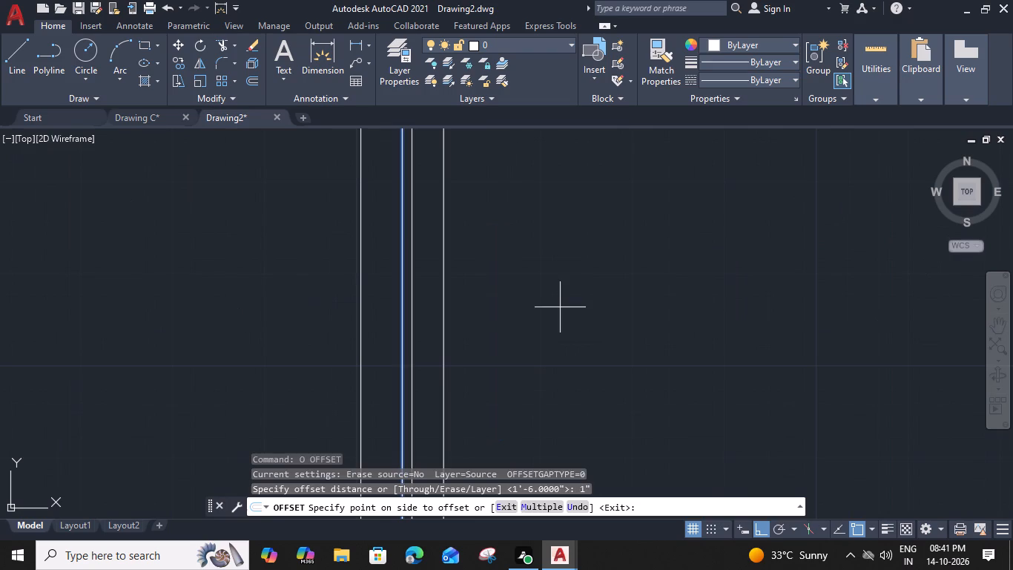
{"action": "left_click", "coordinate": [560, 306]}
{"action": "left_click", "coordinate": [402, 321]}
{"action": "left_click", "coordinate": [297, 349]}
{"action": "scroll", "coordinate": [292, 345], "scroll_direction": "down", "scroll_amount": 2}
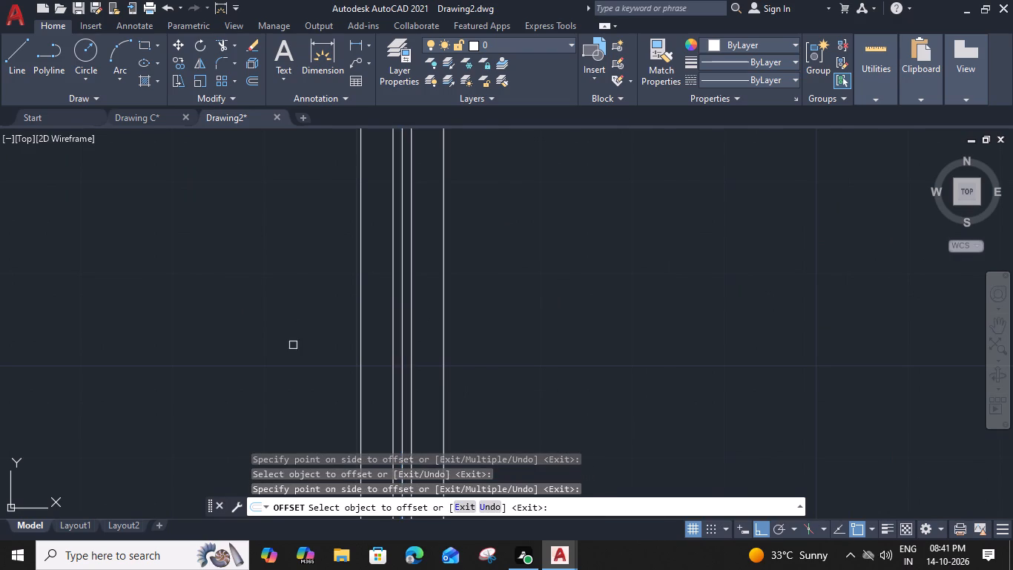
{"action": "middle_click_drag", "start_coordinate": [283, 343], "coordinate": [587, 352]}
{"action": "key", "text": "Escape"}
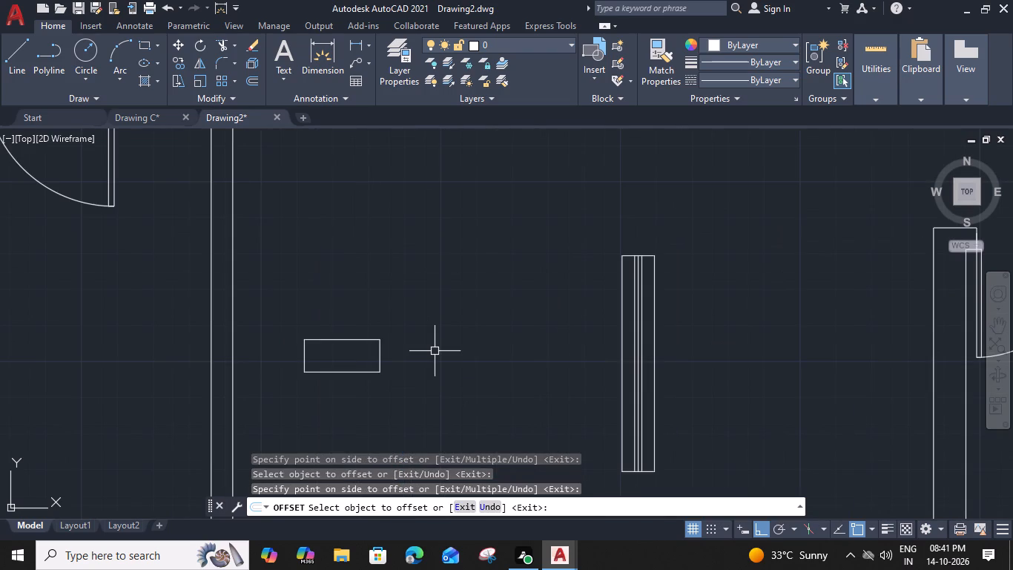
Draw a horizontal centre line through the small 1'9" by 9" rectangle between the midpoints of its short sides.
{"action": "key", "text": "l"}
{"action": "key", "text": "space"}
{"action": "scroll", "coordinate": [316, 357], "scroll_direction": "up", "scroll_amount": 2}
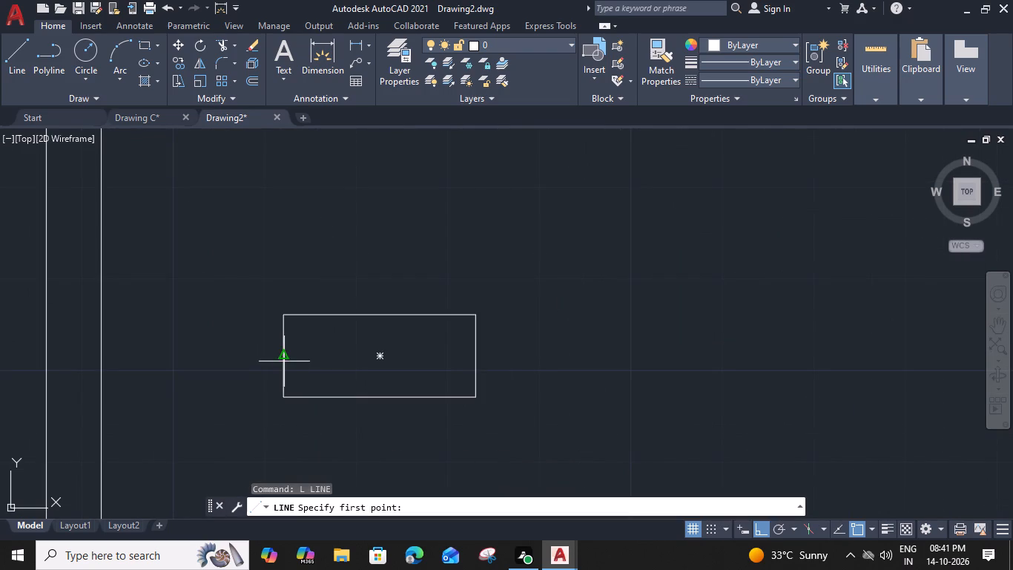
{"action": "left_click", "coordinate": [285, 356]}
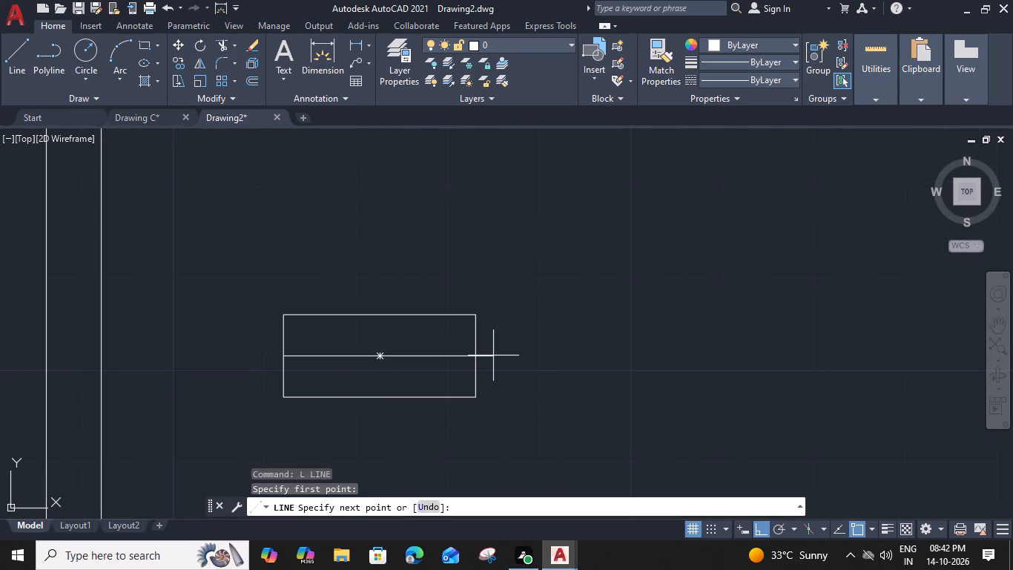
{"action": "left_click", "coordinate": [477, 356]}
{"action": "key", "text": "space"}
Offset the small rectangle's centre line by 1" both above and below.
{"action": "left_click", "coordinate": [458, 351]}
{"action": "left_click", "coordinate": [406, 387]}
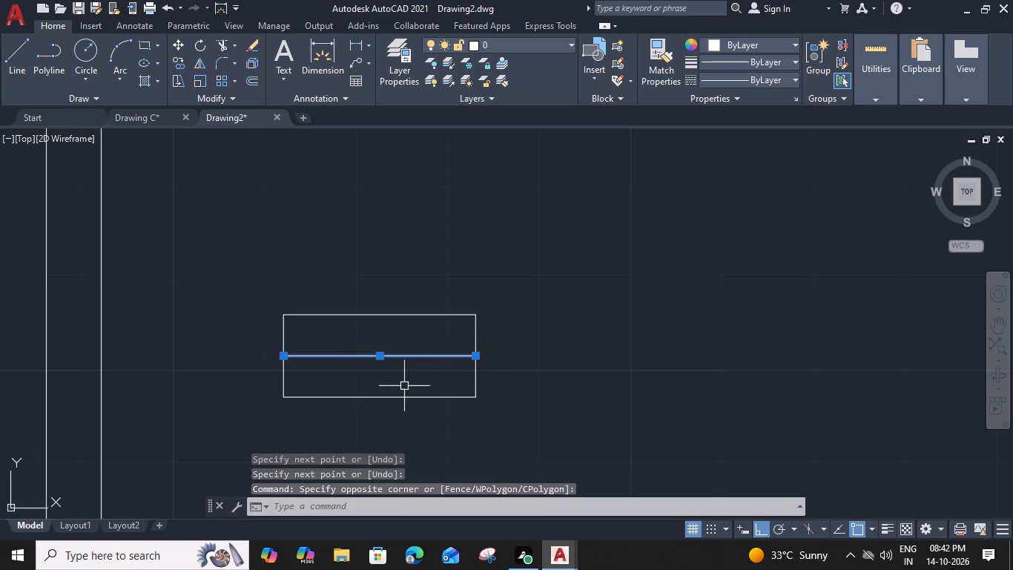
{"action": "type", "text": "O 1\""}
{"action": "key", "text": "Return"}
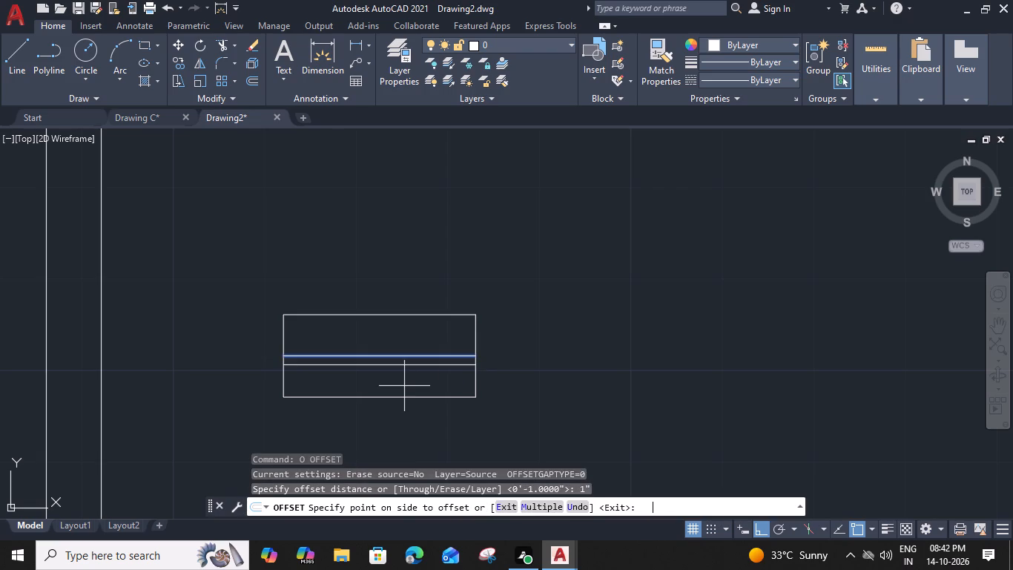
{"action": "left_click", "coordinate": [397, 389]}
{"action": "left_click", "coordinate": [357, 356]}
{"action": "left_click", "coordinate": [360, 335]}
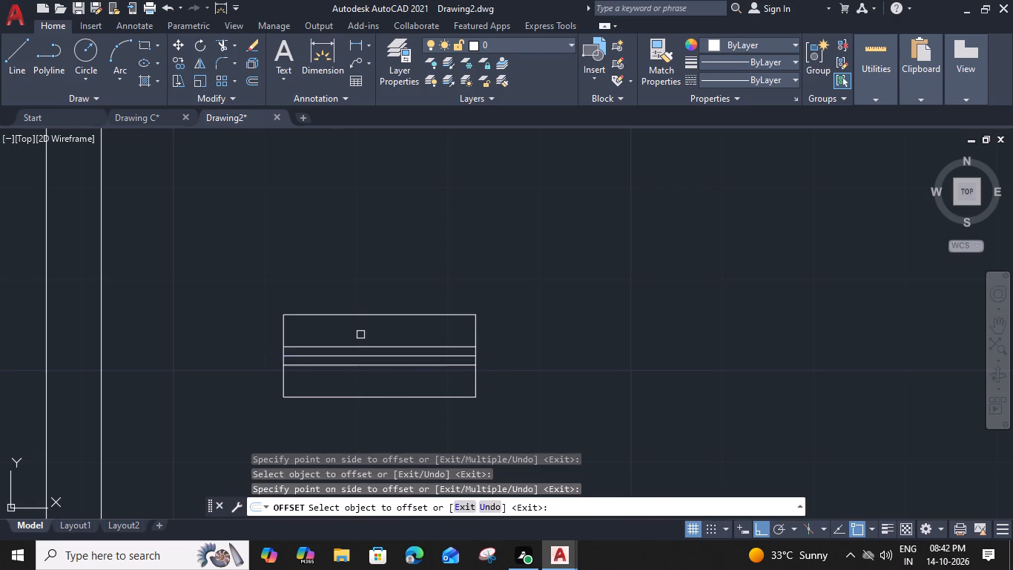
{"action": "key", "text": "Escape"}
Colour the three inner lines of the small rectangle dark red (153,27,30).
{"action": "left_click", "coordinate": [438, 334]}
{"action": "left_click", "coordinate": [399, 379]}
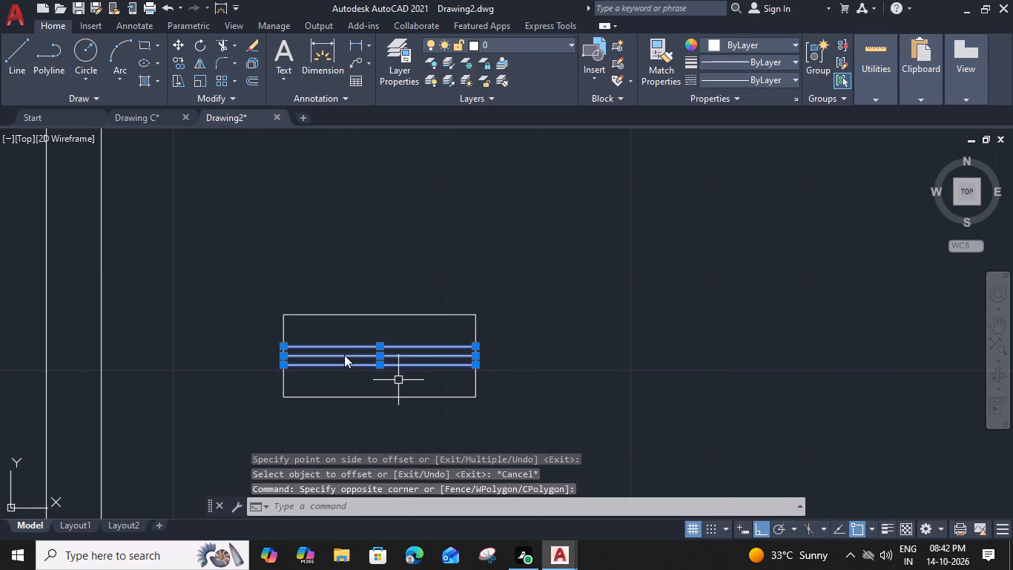
{"action": "left_click", "coordinate": [735, 44]}
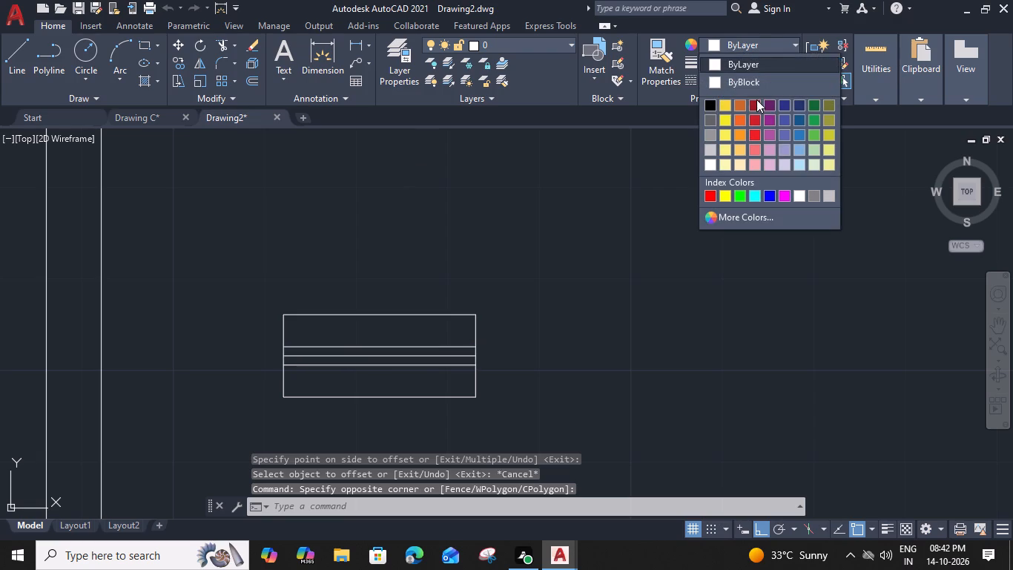
{"action": "left_click", "coordinate": [756, 104]}
Group the small rectangle with its three dark red inner lines.
{"action": "left_click_drag", "start_coordinate": [527, 258], "coordinate": [521, 275]}
{"action": "left_click", "coordinate": [423, 422]}
{"action": "key", "text": "g"}
{"action": "key", "text": "space"}
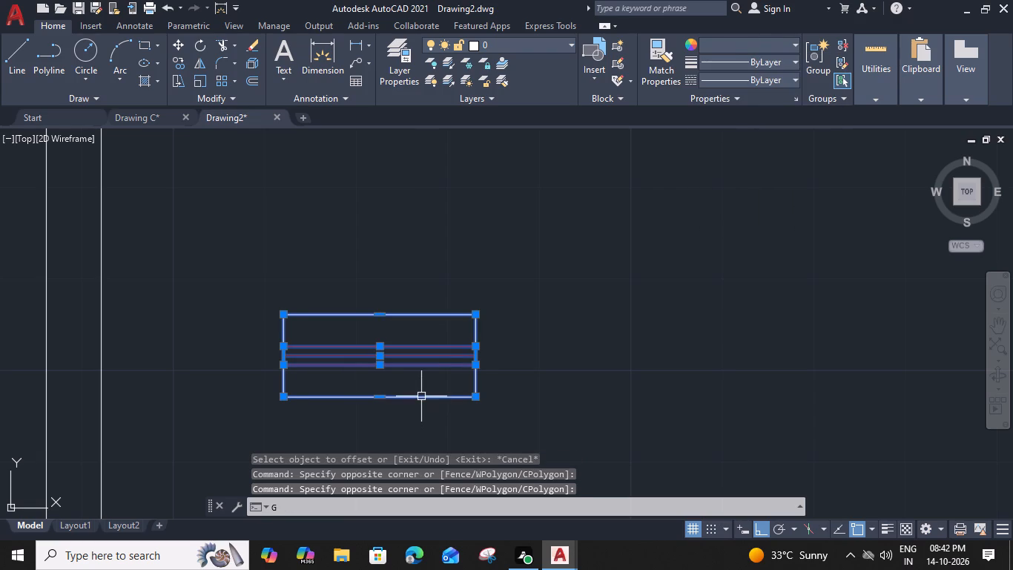
Colour the three inner lines of the tall rectangle dark red (153,27,30).
{"action": "scroll", "coordinate": [422, 396], "scroll_direction": "down", "scroll_amount": 3}
{"action": "scroll", "coordinate": [615, 376], "scroll_direction": "up", "scroll_amount": 2}
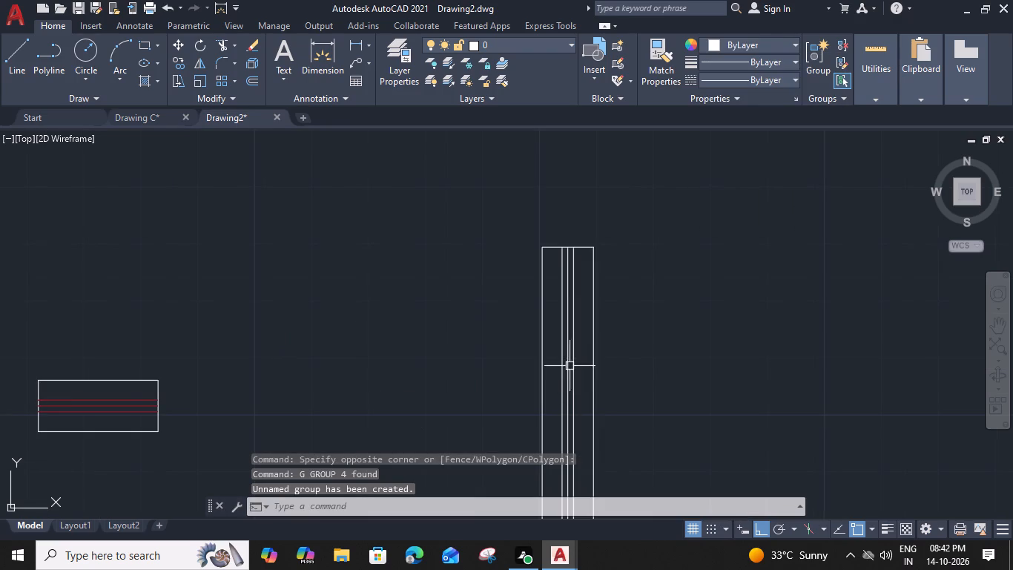
{"action": "left_click", "coordinate": [581, 369]}
{"action": "left_click", "coordinate": [562, 387]}
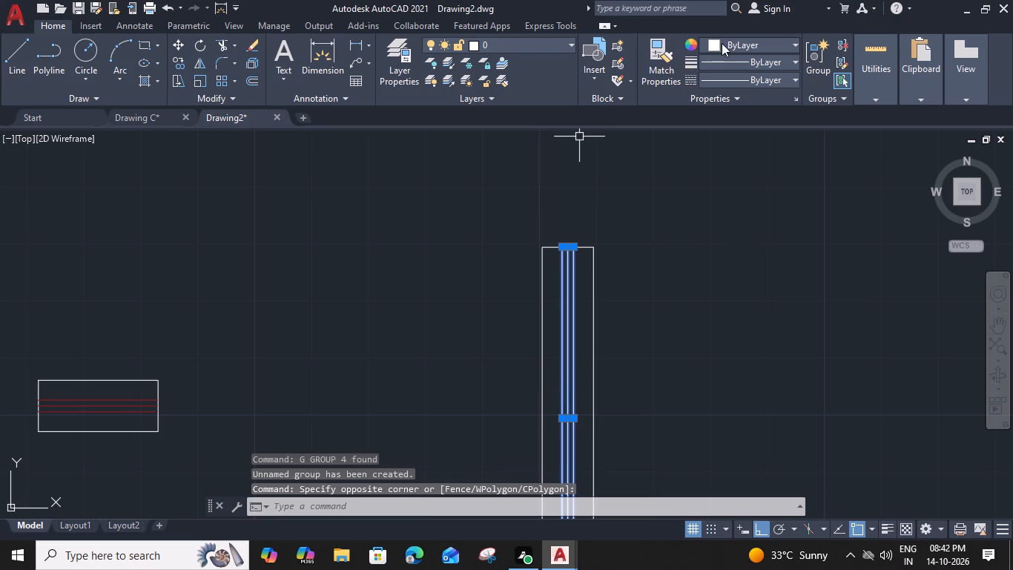
{"action": "left_click", "coordinate": [728, 43]}
{"action": "left_click", "coordinate": [752, 110]}
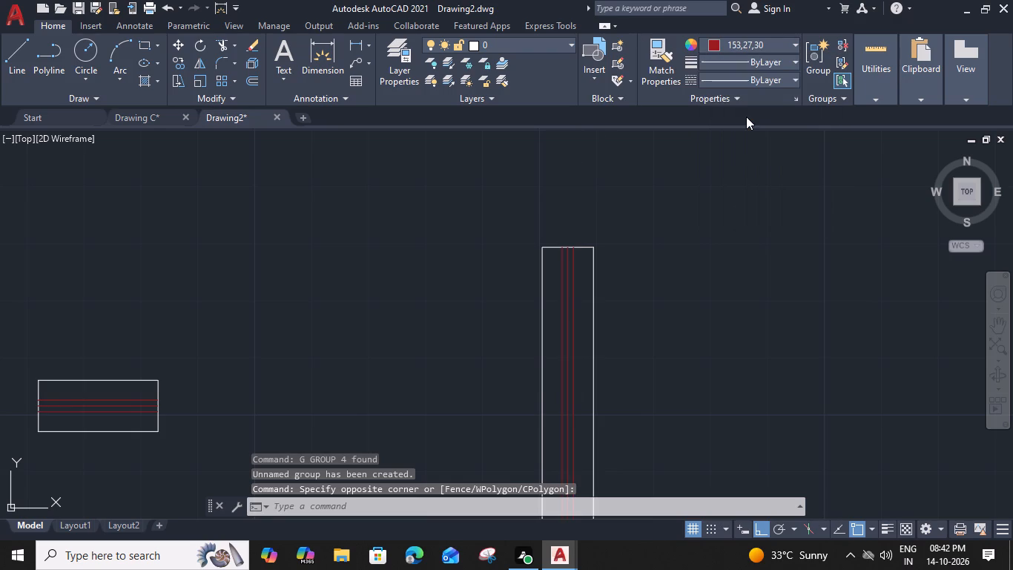
Group the tall rectangle with its three dark red inner lines.
{"action": "left_click", "coordinate": [619, 238]}
{"action": "left_click", "coordinate": [467, 322]}
{"action": "type", "text": "G"}
{"action": "key", "text": "space"}
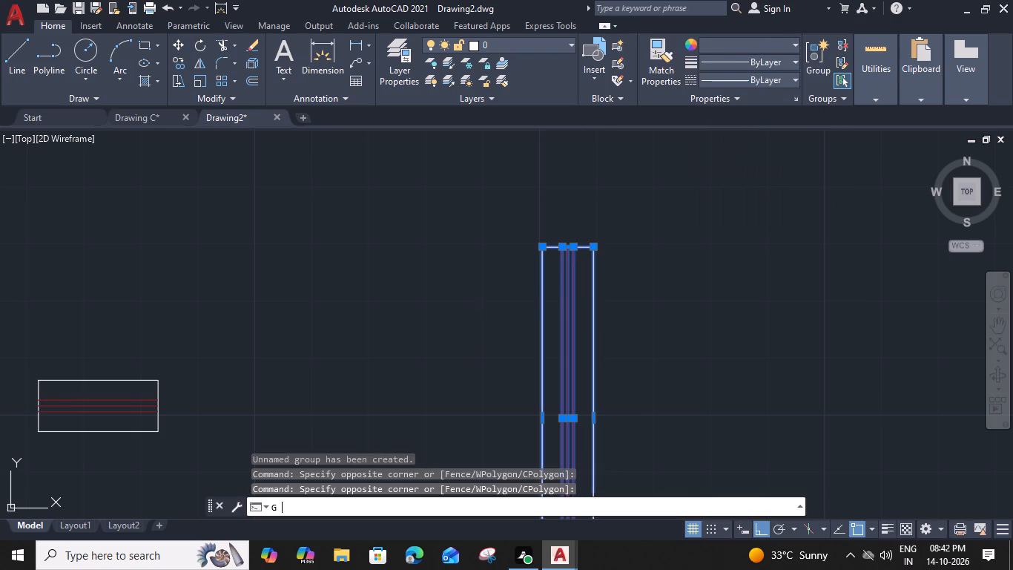
Copy the small window group by its bottom midpoint into the top wall of each of the two small adjoining upper rooms, centred on each room.
{"action": "scroll", "coordinate": [452, 309], "scroll_direction": "down", "scroll_amount": 3}
{"action": "left_click", "coordinate": [368, 340]}
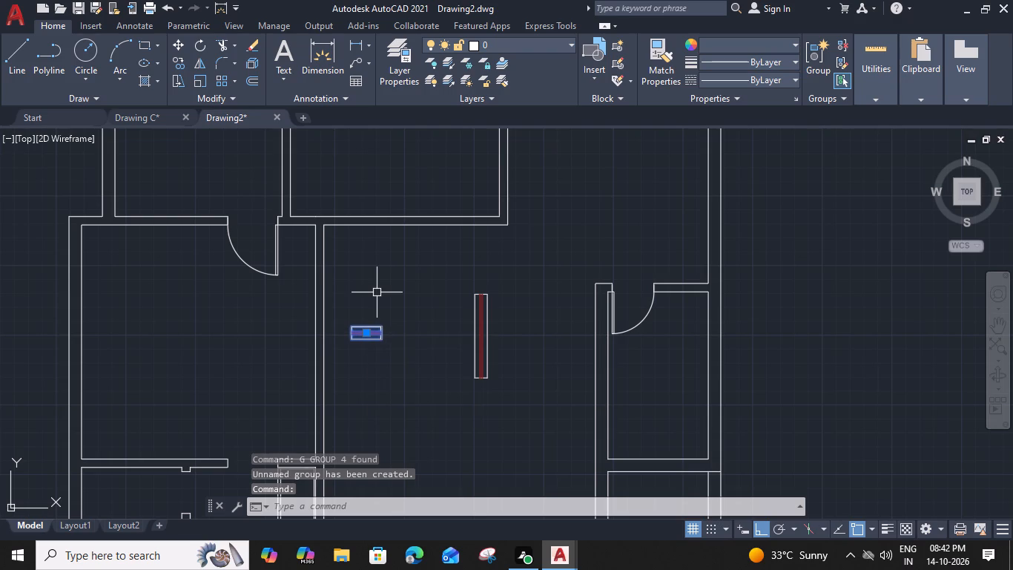
{"action": "key", "text": "c"}
{"action": "type", "text": "O"}
{"action": "key", "text": "space"}
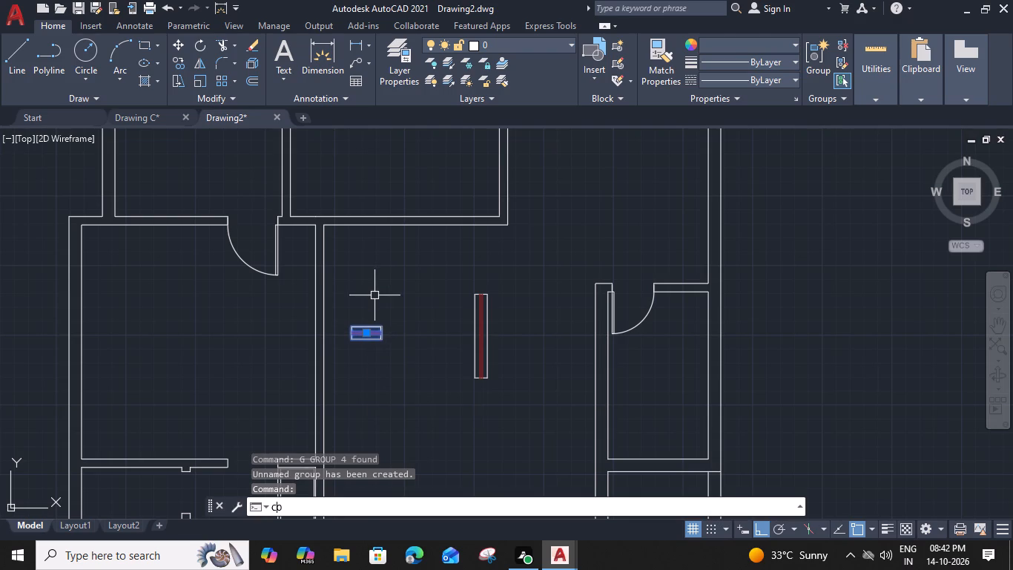
{"action": "scroll", "coordinate": [361, 316], "scroll_direction": "up", "scroll_amount": 2}
{"action": "left_click", "coordinate": [375, 373]}
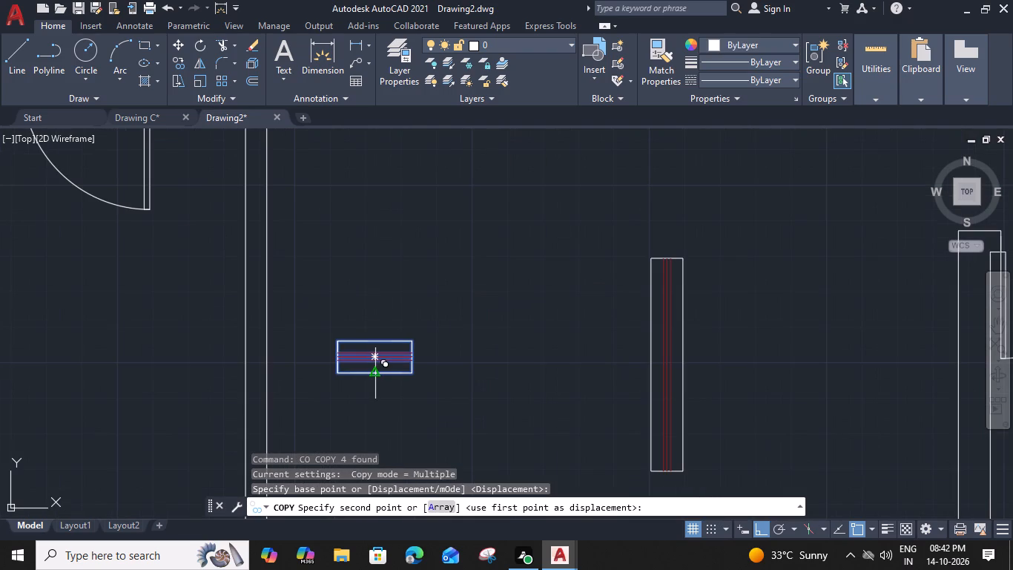
{"action": "scroll", "coordinate": [375, 373], "scroll_direction": "down", "scroll_amount": 3}
{"action": "middle_click_drag", "start_coordinate": [386, 242], "coordinate": [375, 438]}
{"action": "scroll", "coordinate": [366, 261], "scroll_direction": "up", "scroll_amount": 2}
{"action": "left_click", "coordinate": [365, 150]}
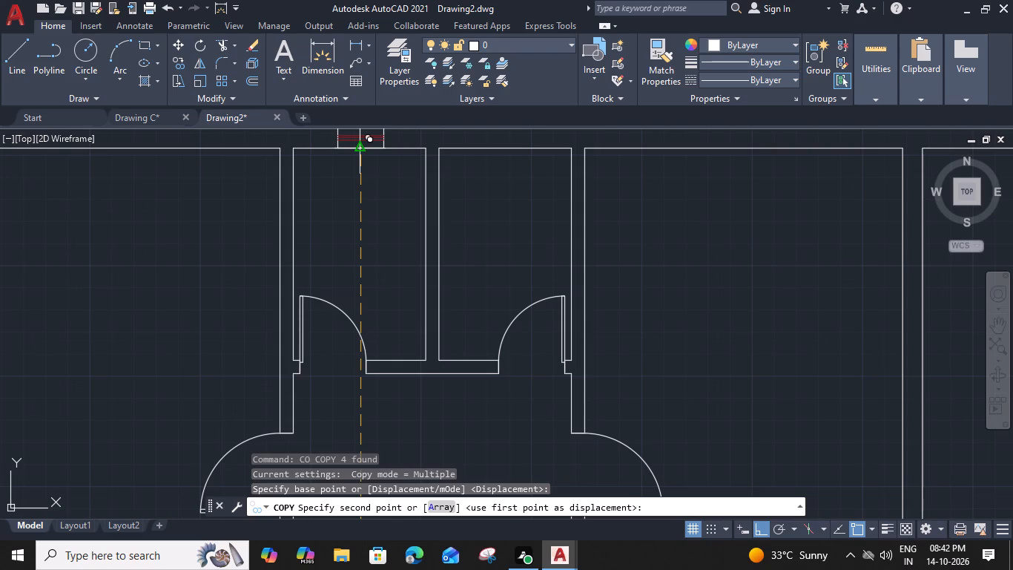
{"action": "left_click", "coordinate": [503, 151]}
Copy the small window group into the bottom wall of the lower-left room and the bottom wall of the small right-hand room, centred on each.
{"action": "scroll", "coordinate": [503, 151], "scroll_direction": "down", "scroll_amount": 2}
{"action": "middle_click_drag", "start_coordinate": [440, 342], "coordinate": [541, 114]}
{"action": "middle_click_drag", "start_coordinate": [442, 355], "coordinate": [489, 255]}
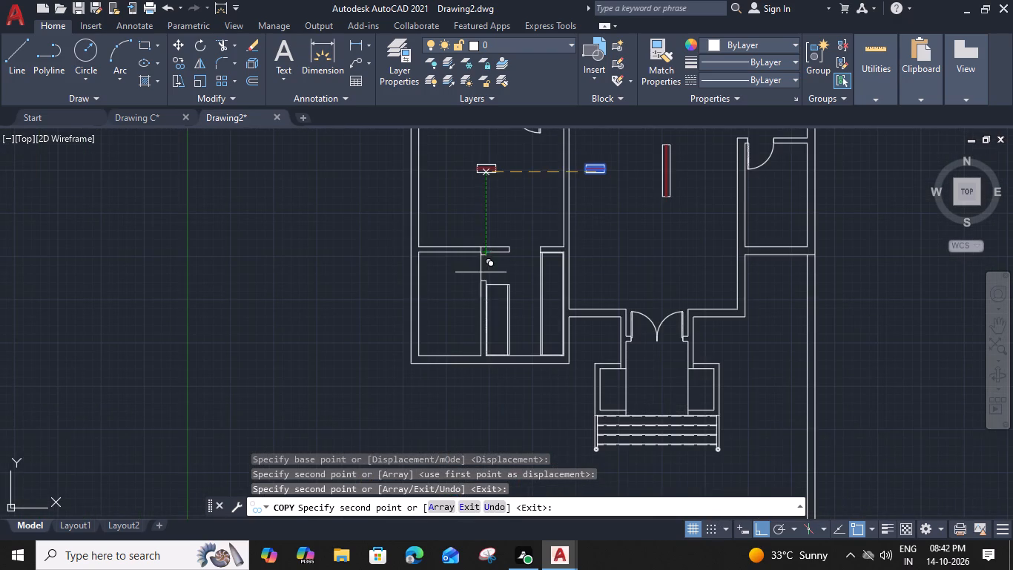
{"action": "scroll", "coordinate": [438, 385], "scroll_direction": "up", "scroll_amount": 2}
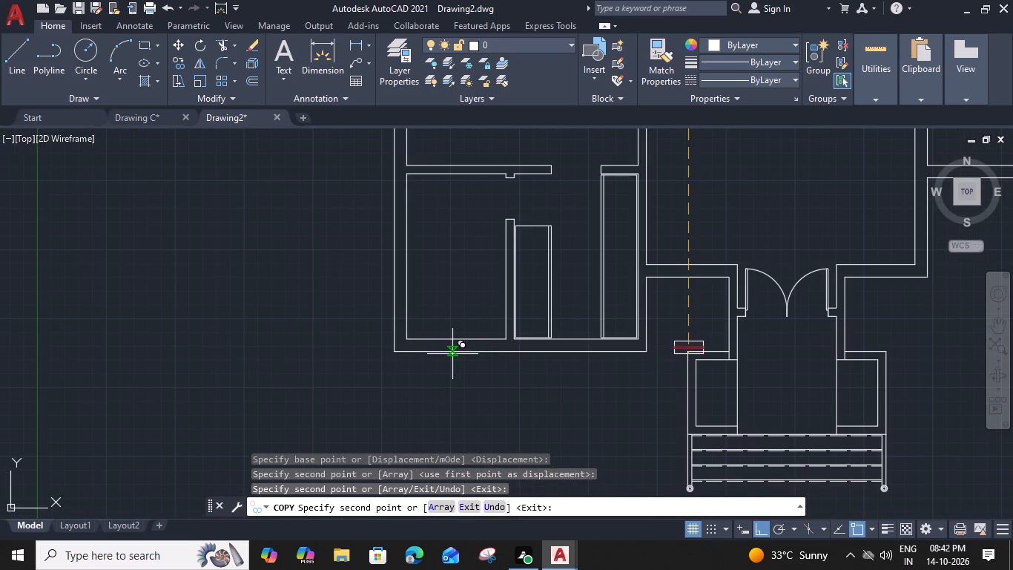
{"action": "left_click", "coordinate": [452, 351]}
{"action": "middle_click_drag", "start_coordinate": [544, 365], "coordinate": [449, 347]}
{"action": "middle_click_drag", "start_coordinate": [780, 278], "coordinate": [653, 325]}
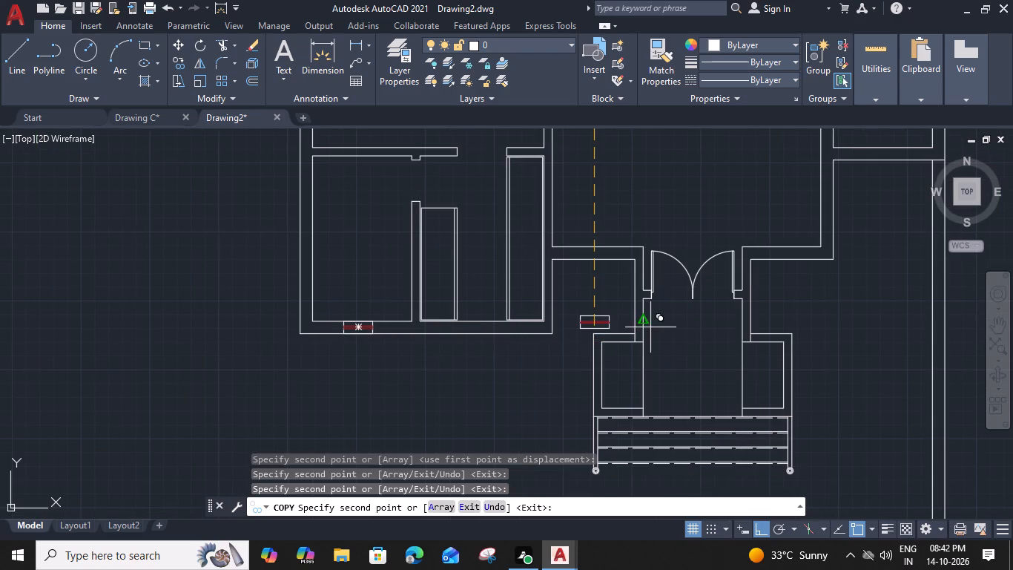
{"action": "middle_click_drag", "start_coordinate": [653, 325], "coordinate": [443, 398]}
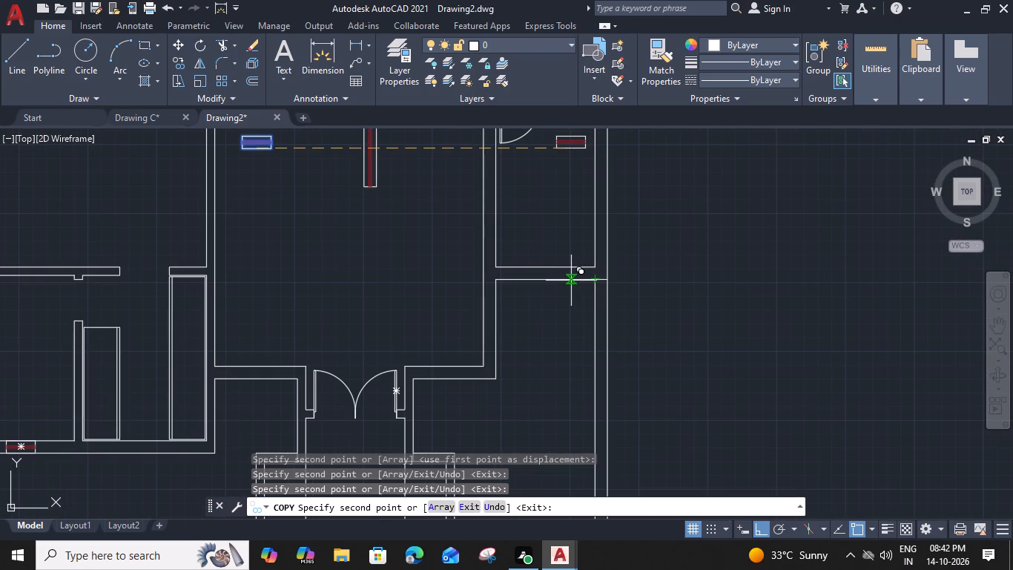
{"action": "left_click", "coordinate": [571, 281]}
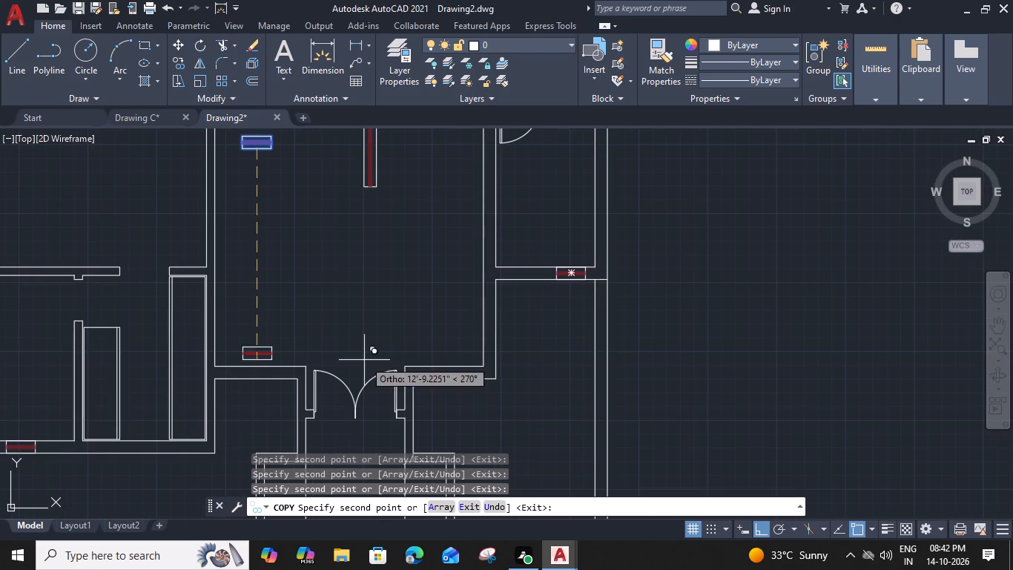
{"action": "middle_click_drag", "start_coordinate": [364, 360], "coordinate": [453, 367]}
{"action": "middle_click_drag", "start_coordinate": [366, 373], "coordinate": [484, 384]}
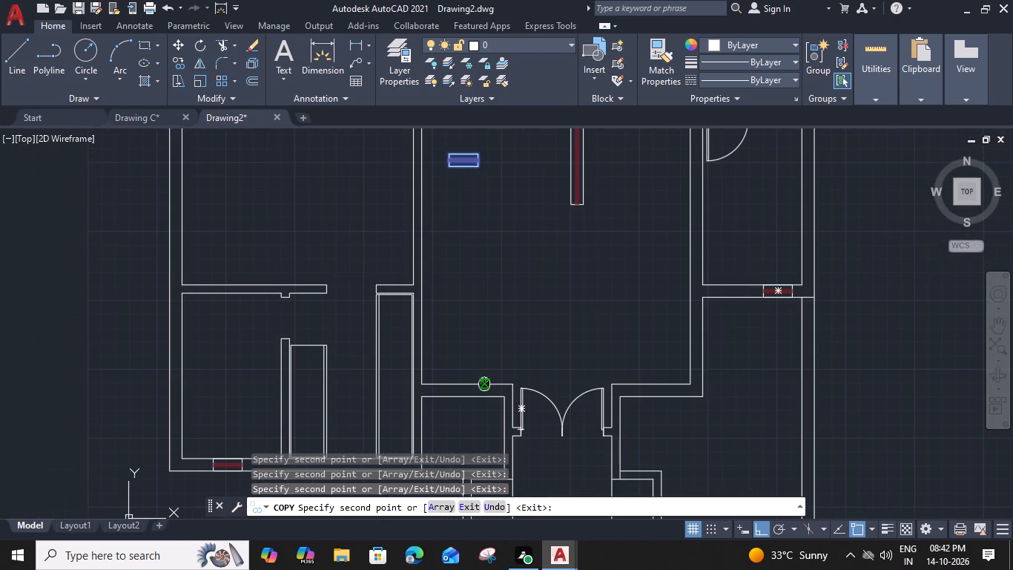
{"action": "middle_click_drag", "start_coordinate": [484, 384], "coordinate": [487, 420]}
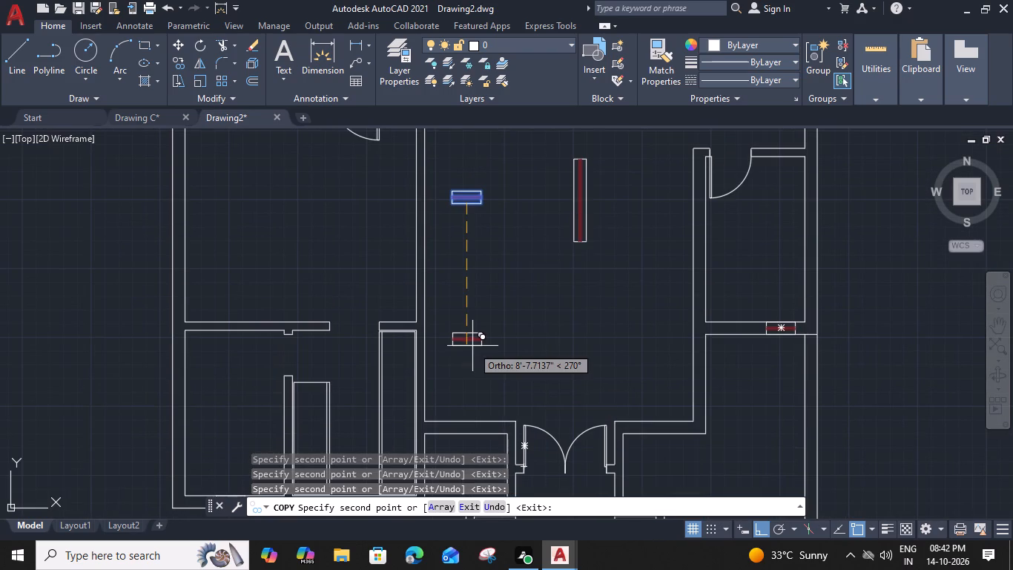
{"action": "key", "text": "Escape"}
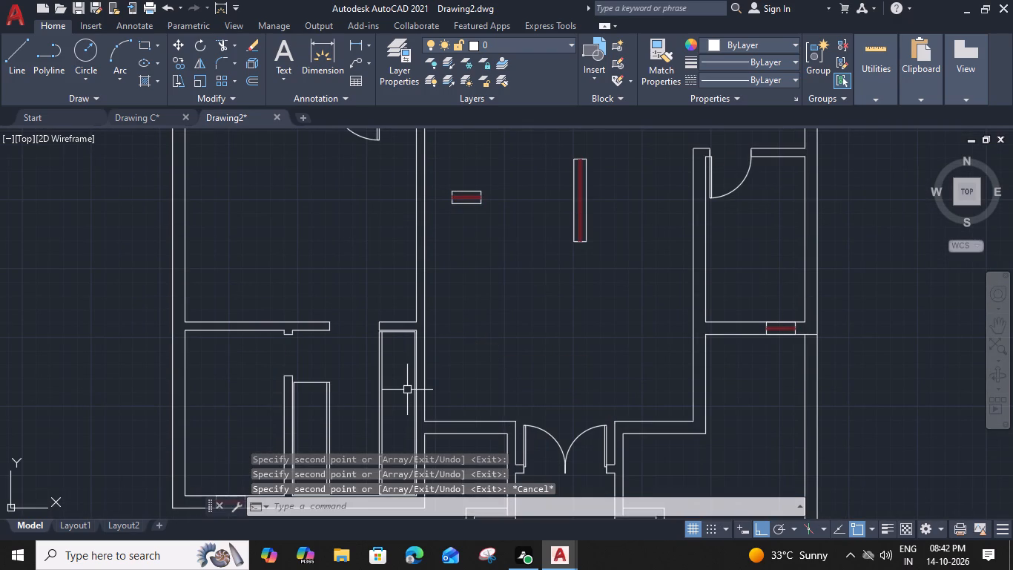
Copy the tall window group by its left midpoint into the left room's outer wall and the upper-right area's outer wall, at the wall midpoints.
{"action": "left_click", "coordinate": [601, 150]}
{"action": "left_click", "coordinate": [554, 239]}
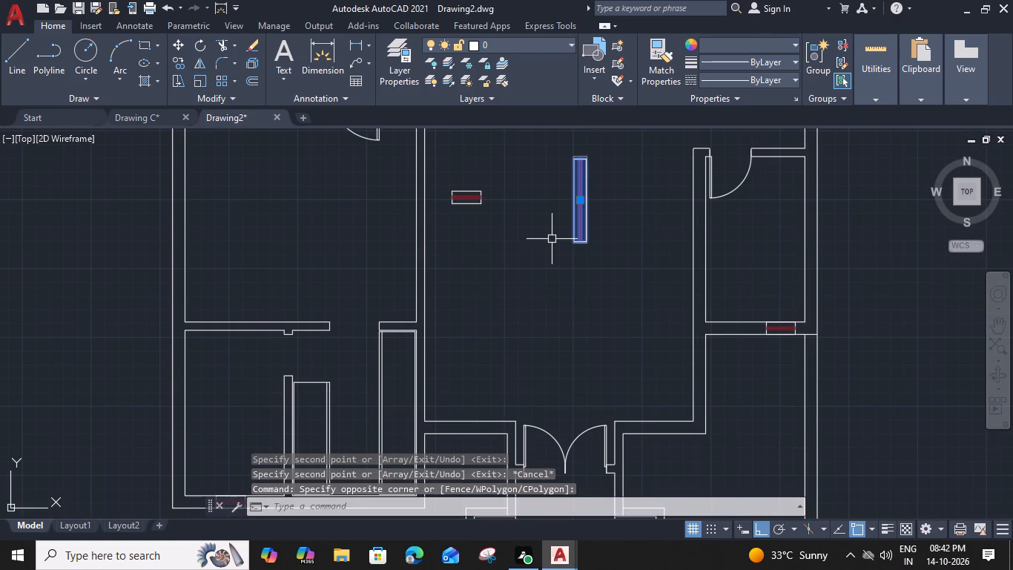
{"action": "key", "text": "c"}
{"action": "type", "text": "O"}
{"action": "key", "text": "space"}
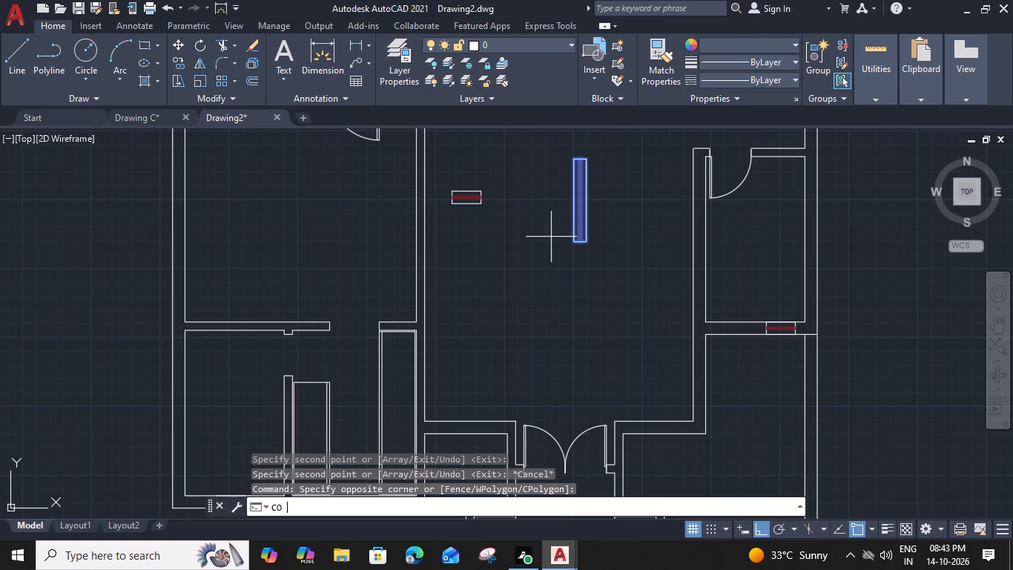
{"action": "left_click", "coordinate": [572, 197]}
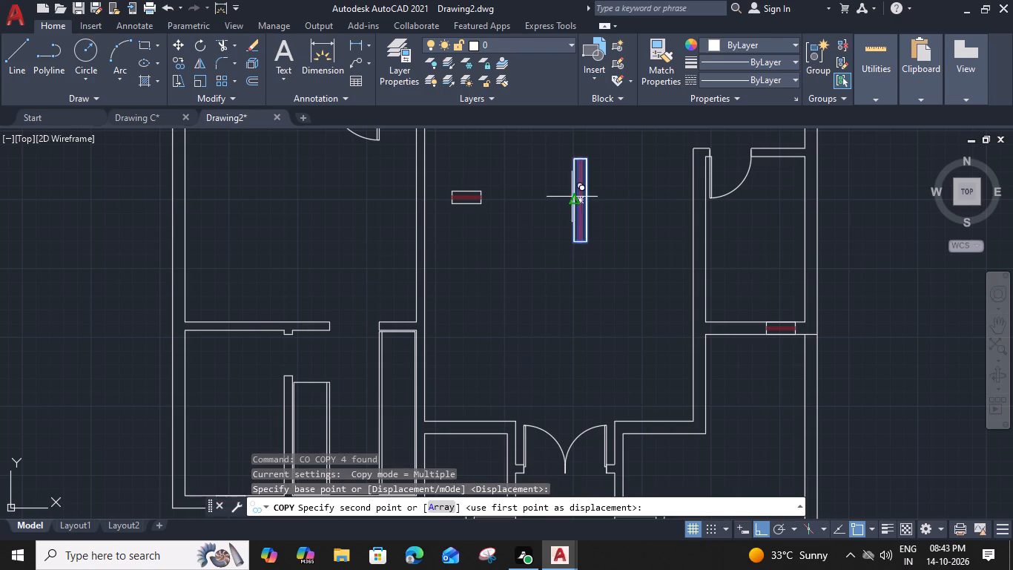
{"action": "middle_click_drag", "start_coordinate": [464, 209], "coordinate": [658, 293]}
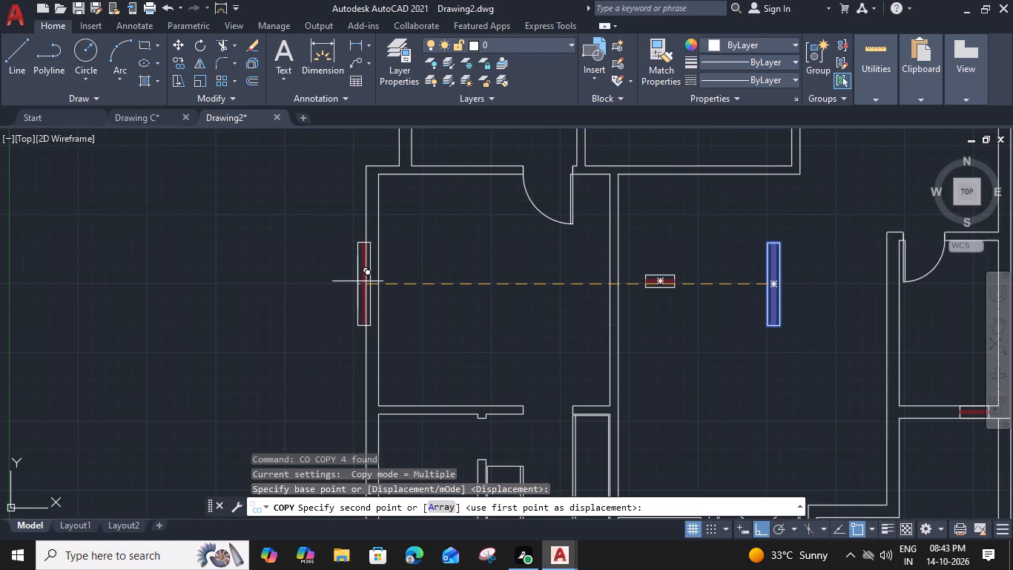
{"action": "left_click", "coordinate": [368, 284]}
{"action": "middle_click_drag", "start_coordinate": [628, 263], "coordinate": [225, 361]}
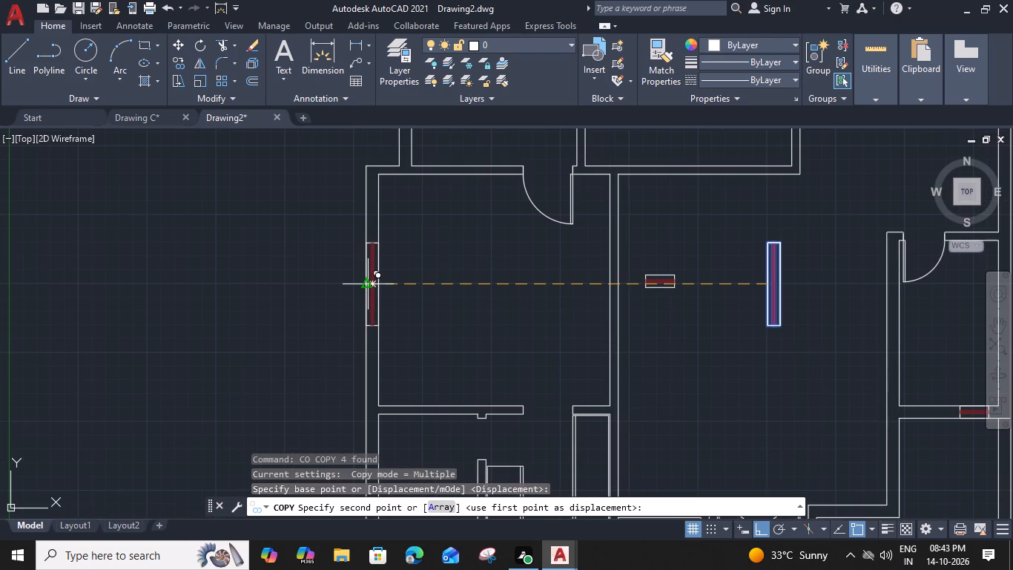
{"action": "middle_click_drag", "start_coordinate": [531, 210], "coordinate": [484, 283]}
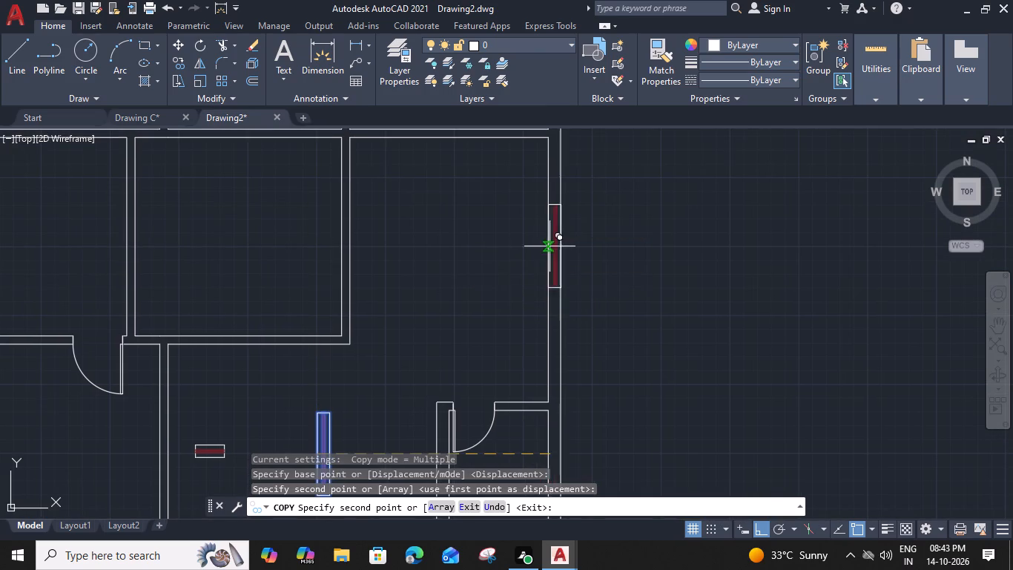
{"action": "left_click", "coordinate": [548, 273]}
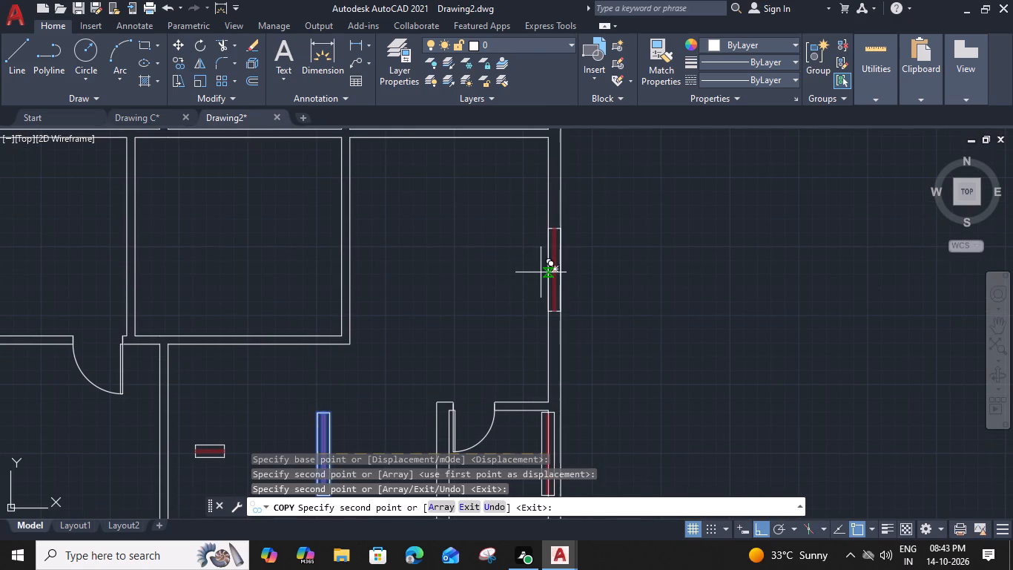
Copy the tall window group into the small right-hand room's outer wall and the central hall's right wall near the double-door entrance.
{"action": "middle_click_drag", "start_coordinate": [461, 274], "coordinate": [594, 281]}
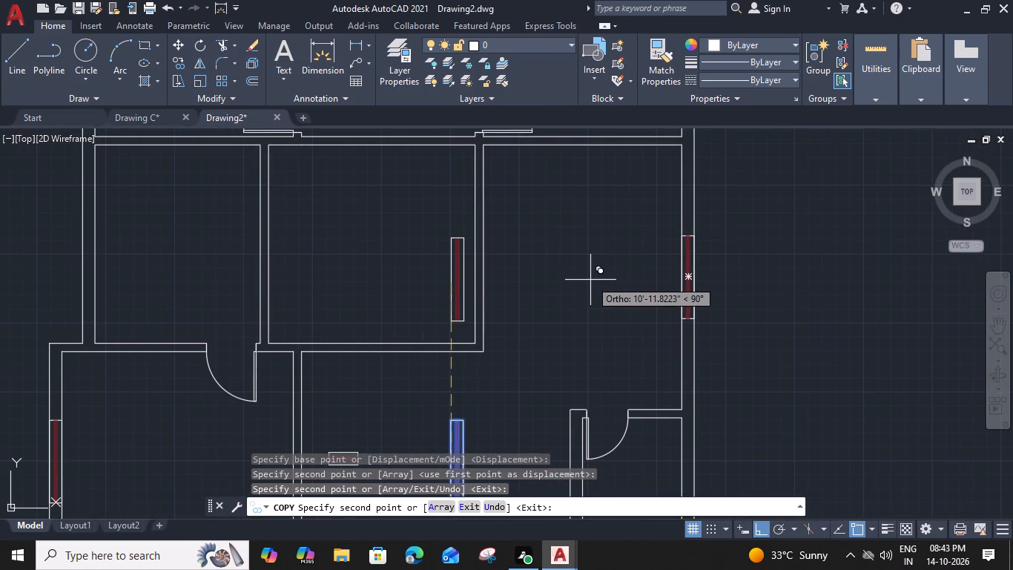
{"action": "middle_click_drag", "start_coordinate": [586, 281], "coordinate": [535, 170]}
{"action": "middle_click_drag", "start_coordinate": [582, 316], "coordinate": [582, 315]}
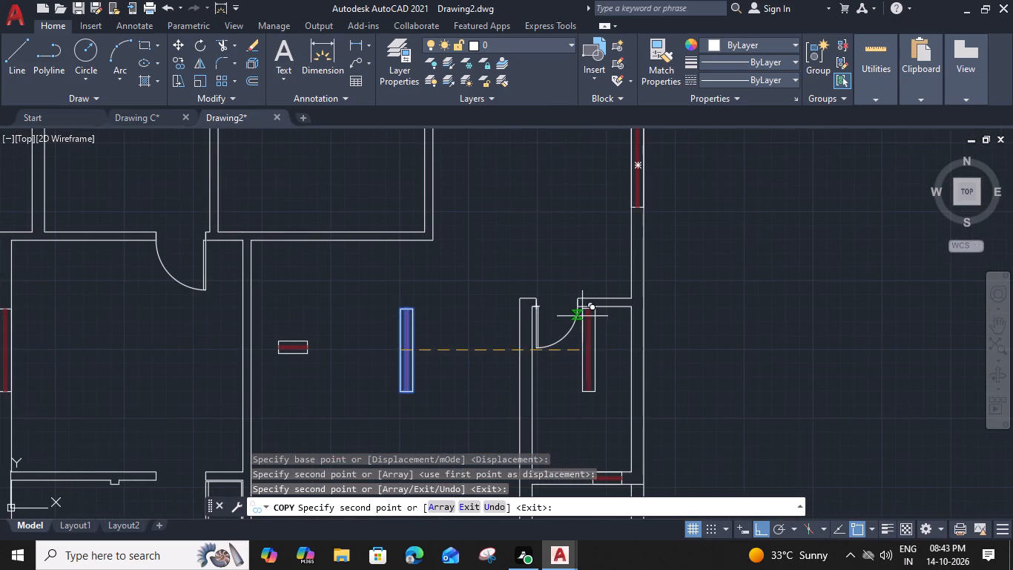
{"action": "middle_click_drag", "start_coordinate": [582, 315], "coordinate": [573, 210]}
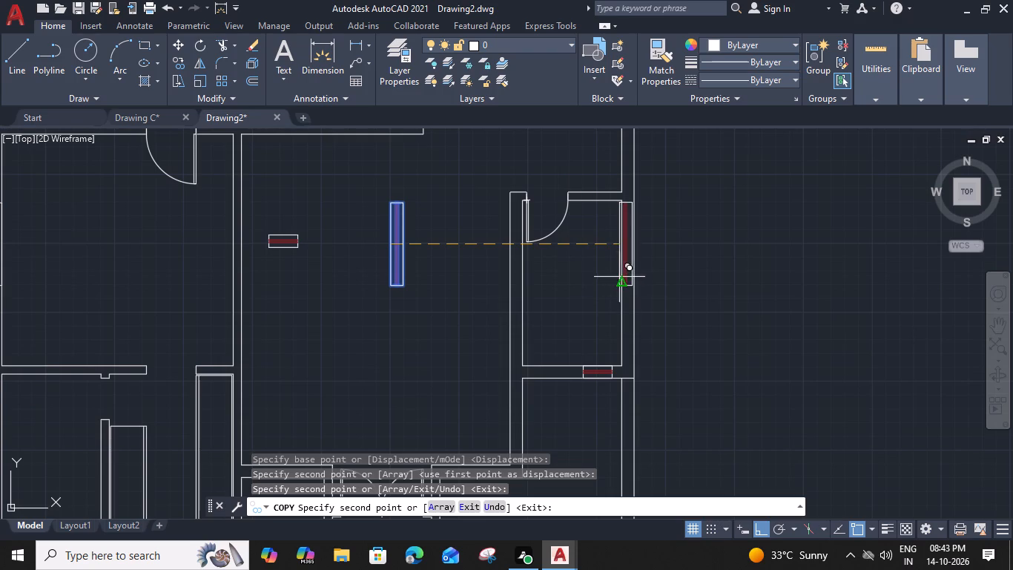
{"action": "left_click", "coordinate": [622, 280]}
{"action": "middle_click_drag", "start_coordinate": [527, 293], "coordinate": [593, 252]}
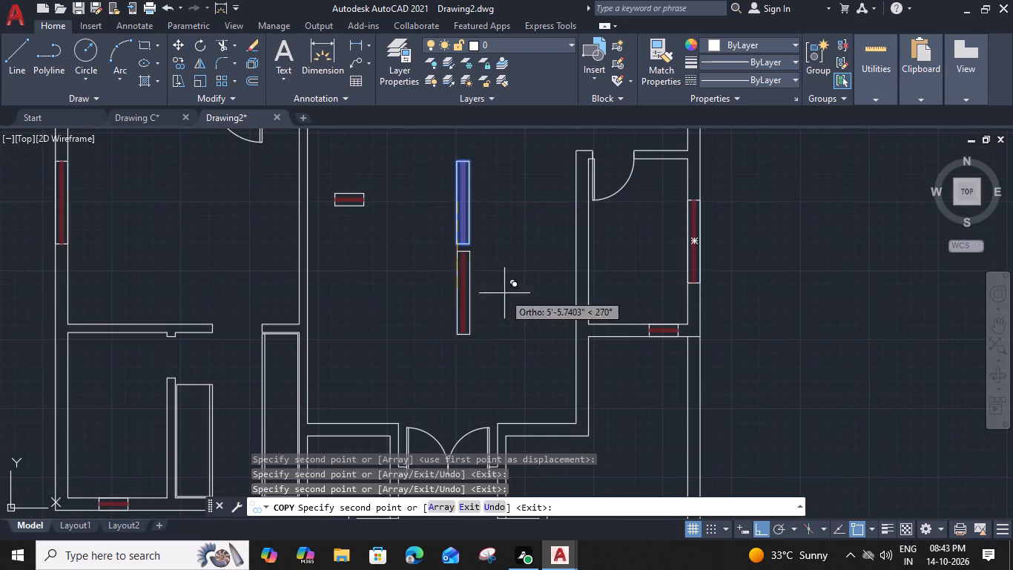
{"action": "middle_click_drag", "start_coordinate": [515, 320], "coordinate": [509, 237]}
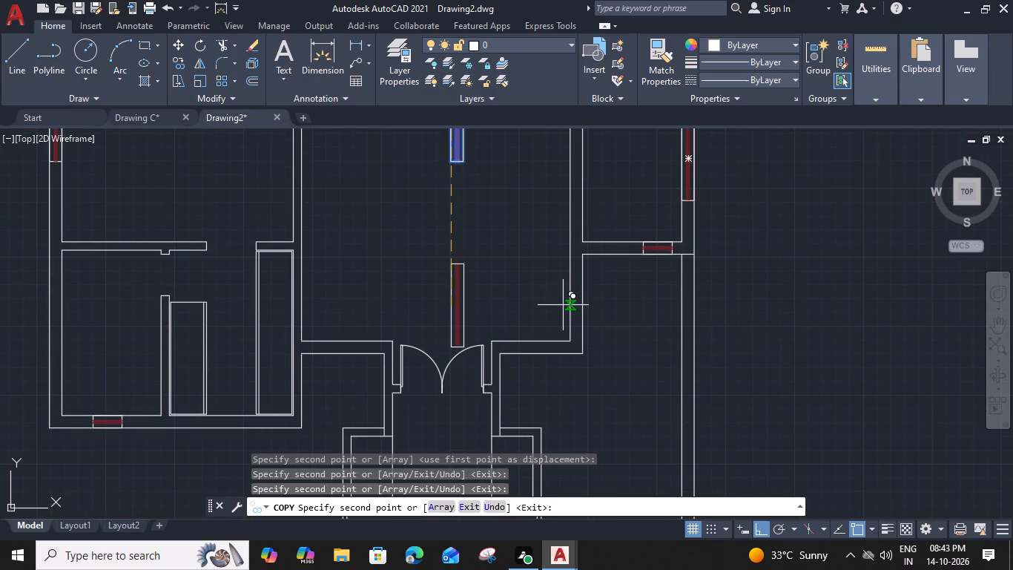
{"action": "left_click", "coordinate": [571, 301]}
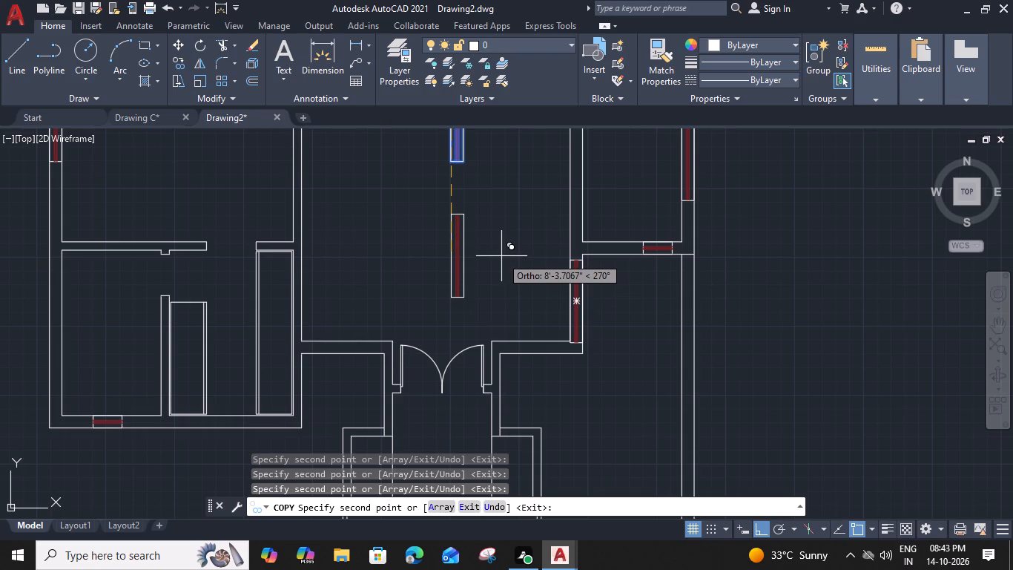
{"action": "middle_click_drag", "start_coordinate": [500, 252], "coordinate": [495, 326]}
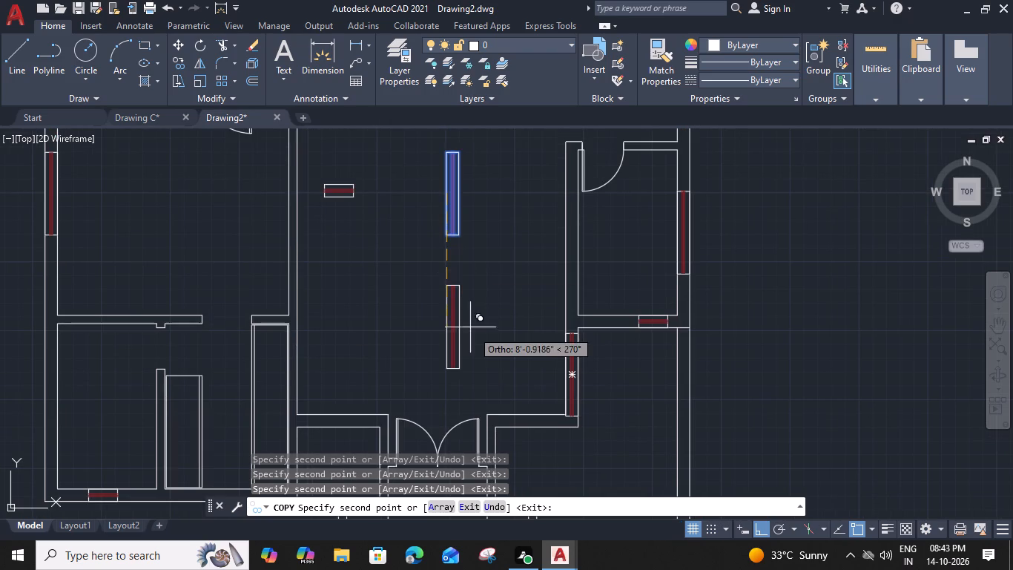
{"action": "key", "text": "Escape"}
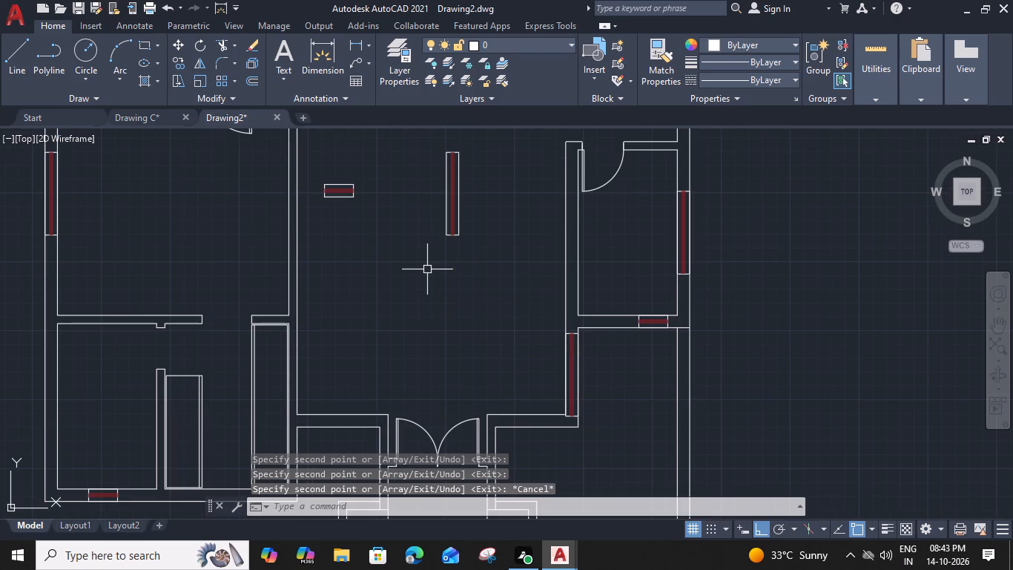
Rotate the original tall window group 270° about its top-right corner so that it lies horizontal.
{"action": "left_click", "coordinate": [511, 210]}
{"action": "left_click", "coordinate": [399, 265]}
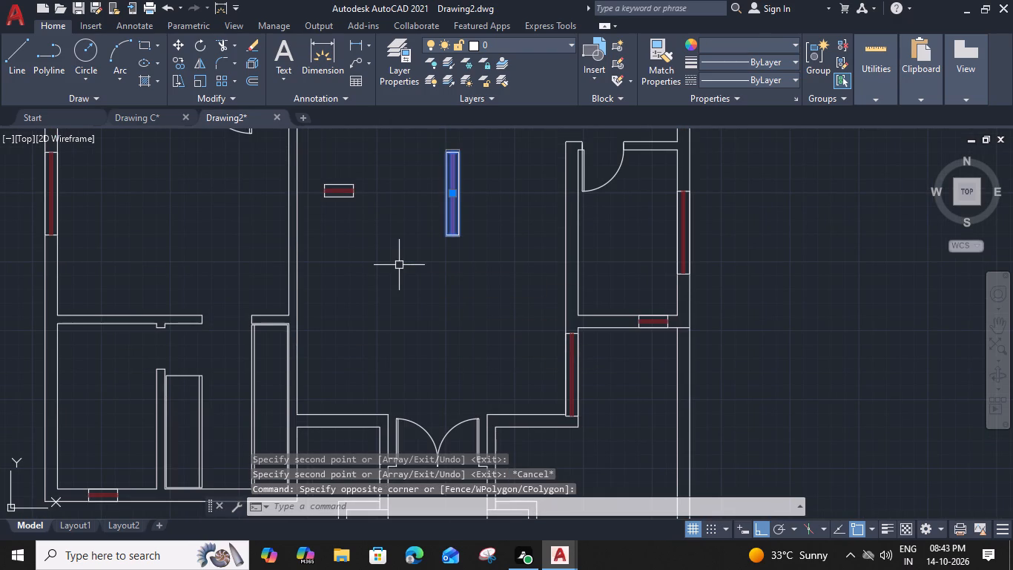
{"action": "type", "text": "RO"}
{"action": "key", "text": "space"}
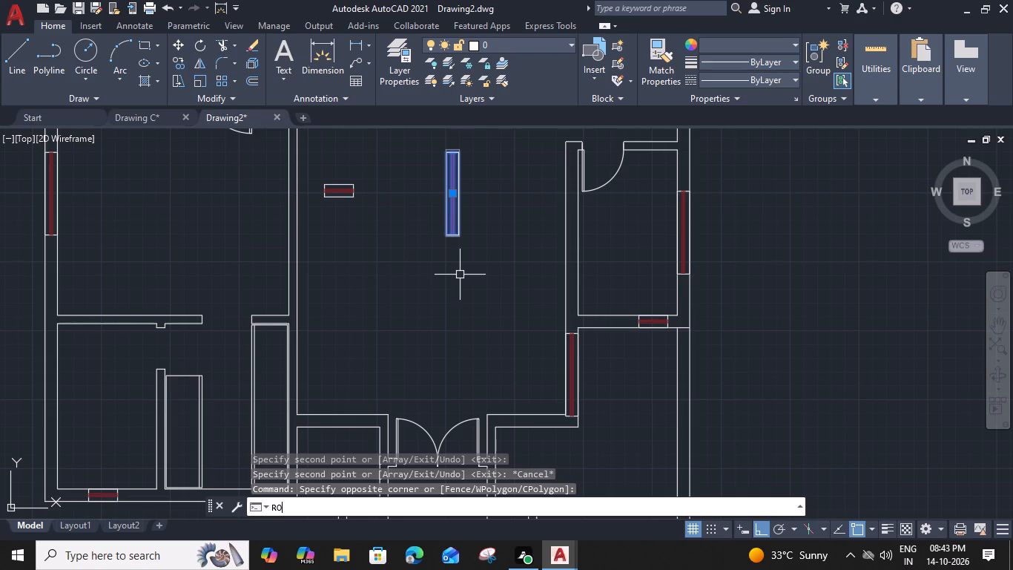
{"action": "left_click", "coordinate": [463, 152]}
{"action": "scroll", "coordinate": [453, 183], "scroll_direction": "up", "scroll_amount": 2}
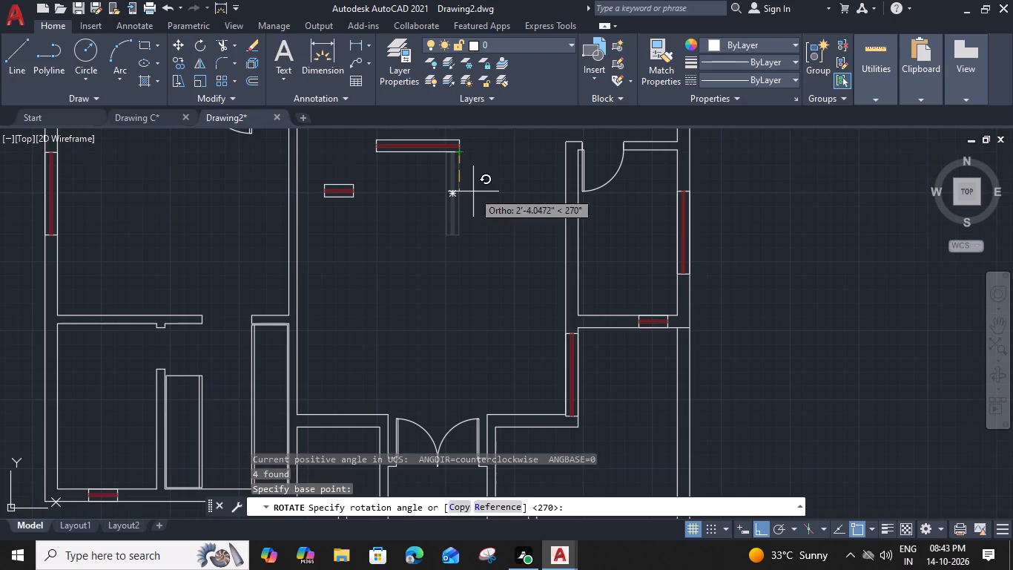
{"action": "left_click", "coordinate": [465, 183]}
Move the horizontal long window group by its bottom midpoint into the top wall of the upper-left room, centred on the room.
{"action": "scroll", "coordinate": [465, 183], "scroll_direction": "down", "scroll_amount": 2}
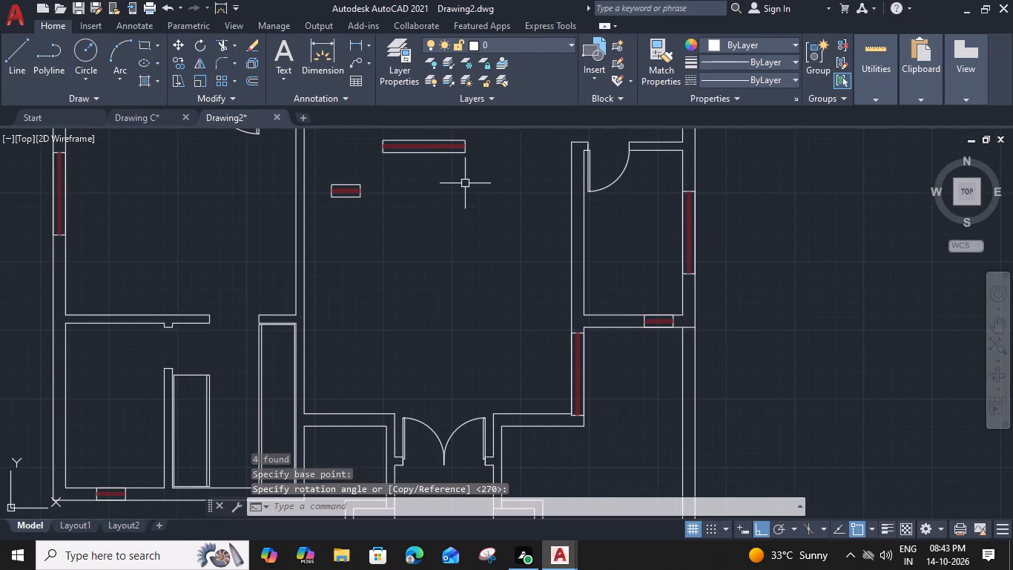
{"action": "middle_click_drag", "start_coordinate": [467, 186], "coordinate": [495, 261]}
{"action": "left_click", "coordinate": [463, 198]}
{"action": "left_click", "coordinate": [415, 257]}
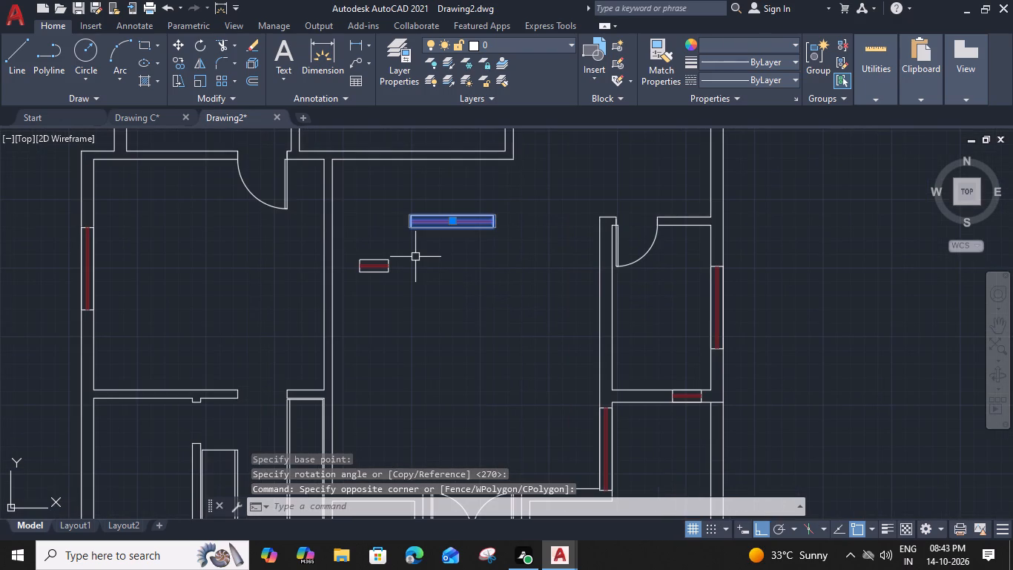
{"action": "type", "text": "M"}
{"action": "key", "text": "space"}
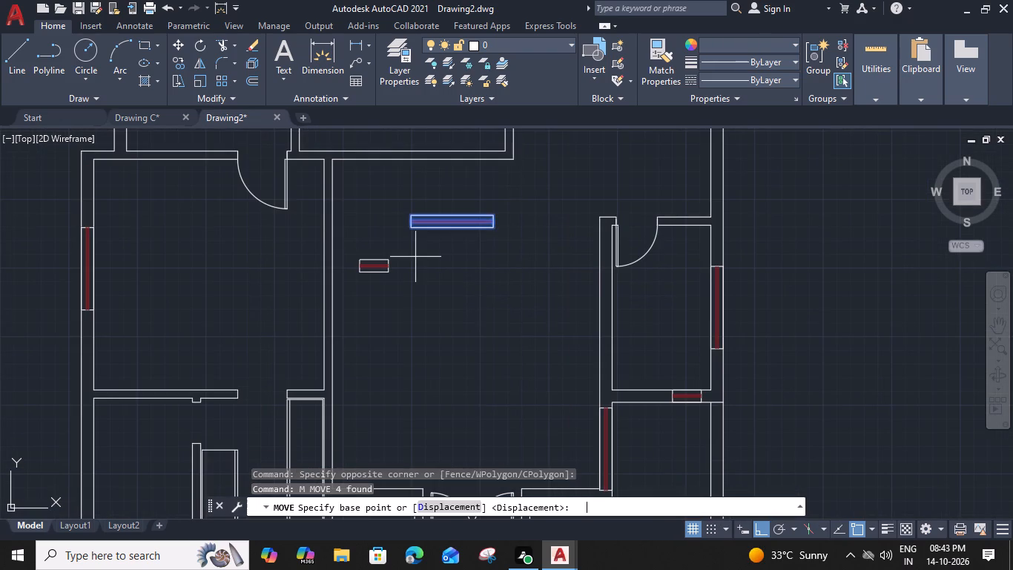
{"action": "left_click", "coordinate": [452, 229]}
{"action": "scroll", "coordinate": [452, 229], "scroll_direction": "down", "scroll_amount": 1}
{"action": "middle_click_drag", "start_coordinate": [455, 230], "coordinate": [499, 431]}
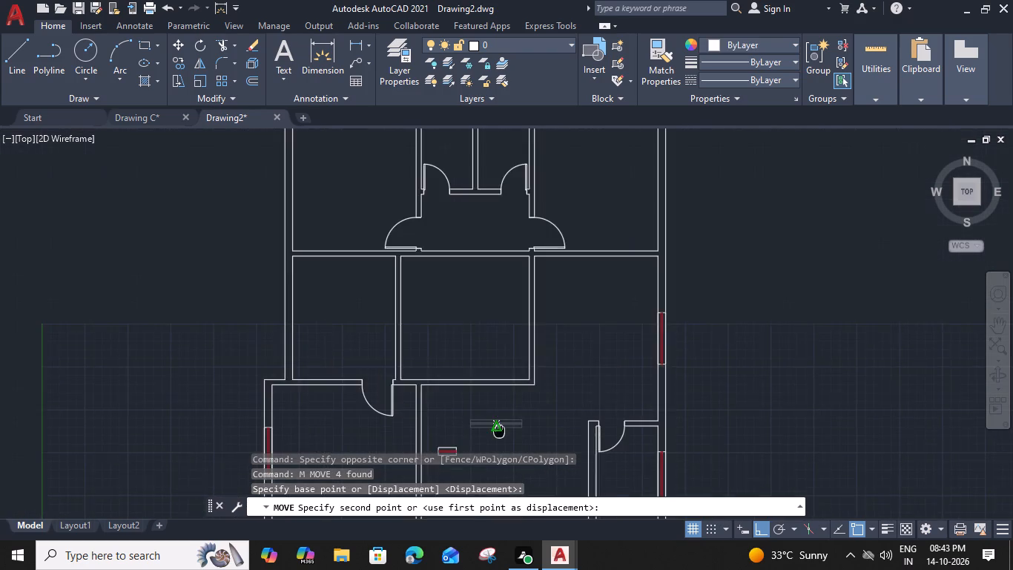
{"action": "middle_click_drag", "start_coordinate": [499, 431], "coordinate": [512, 465]}
{"action": "middle_click_drag", "start_coordinate": [451, 272], "coordinate": [484, 364]}
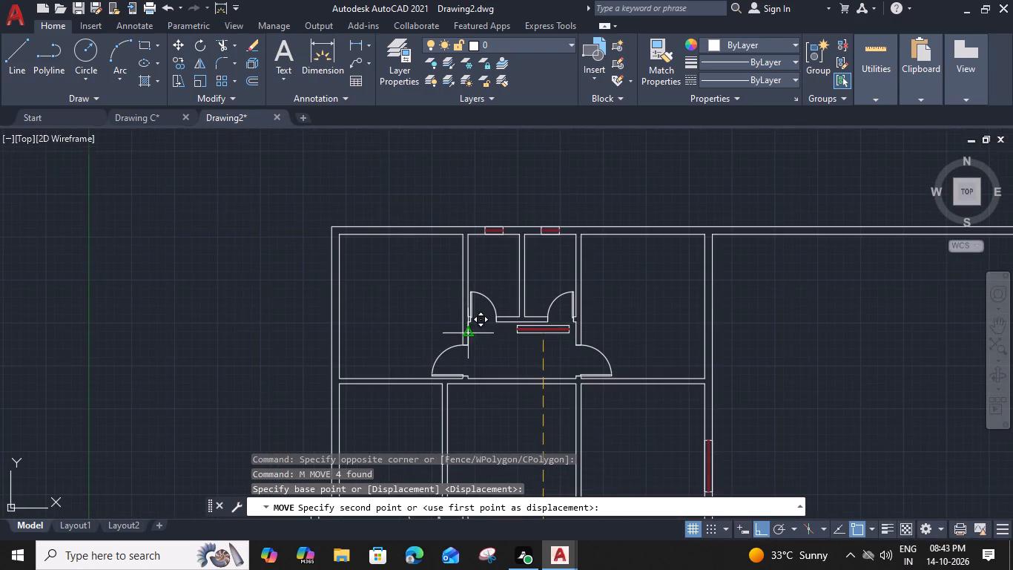
{"action": "left_click", "coordinate": [402, 237]}
{"action": "key", "text": "Escape"}
Copy the horizontal long window group by its bottom midpoint into the top wall of the upper-right room, centred on the room.
{"action": "scroll", "coordinate": [426, 229], "scroll_direction": "up", "scroll_amount": 2}
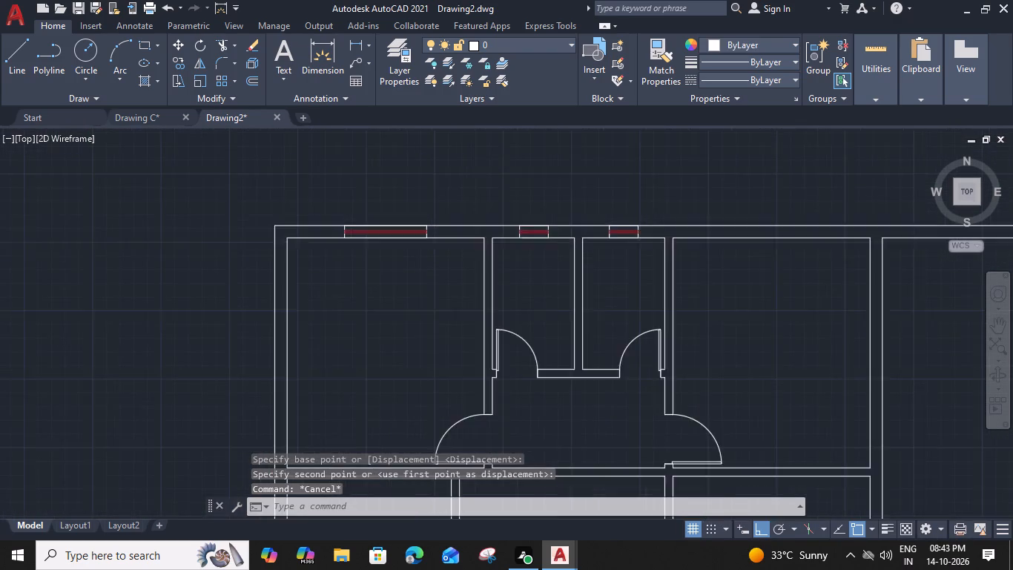
{"action": "left_click", "coordinate": [422, 231]}
{"action": "key", "text": "c"}
{"action": "key", "text": "o"}
{"action": "key", "text": "space"}
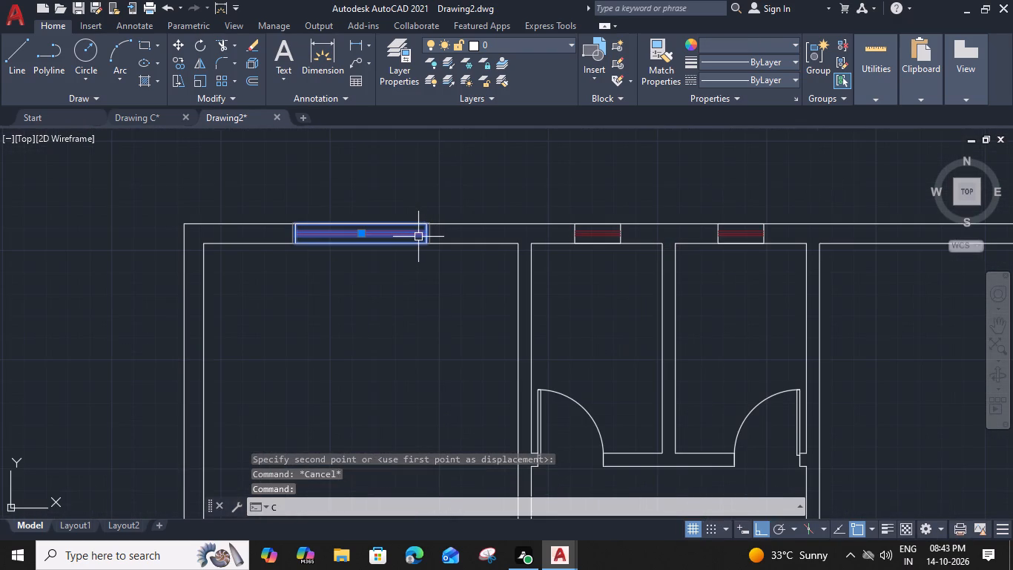
{"action": "left_click", "coordinate": [363, 243]}
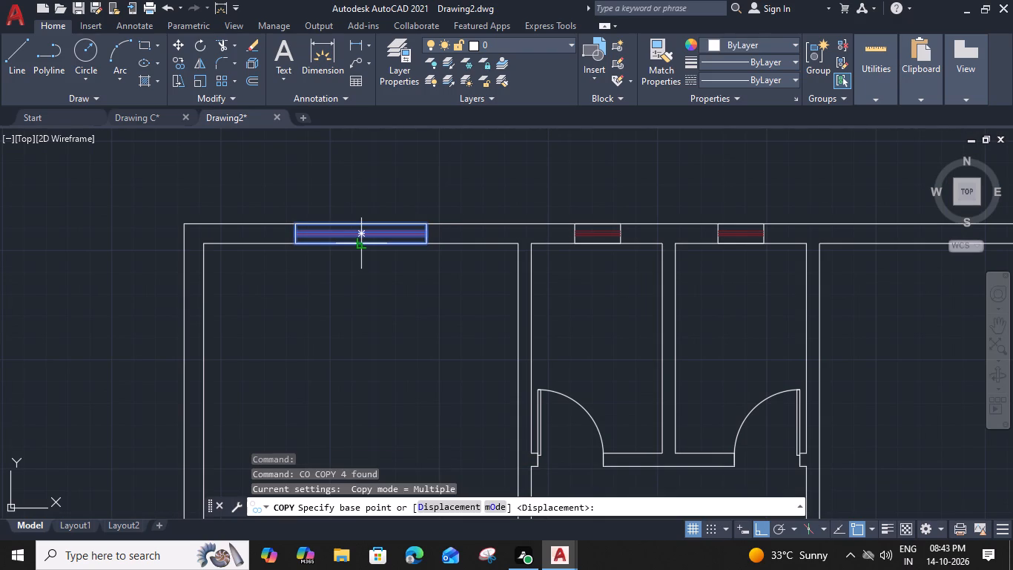
{"action": "middle_click_drag", "start_coordinate": [580, 258], "coordinate": [321, 248]}
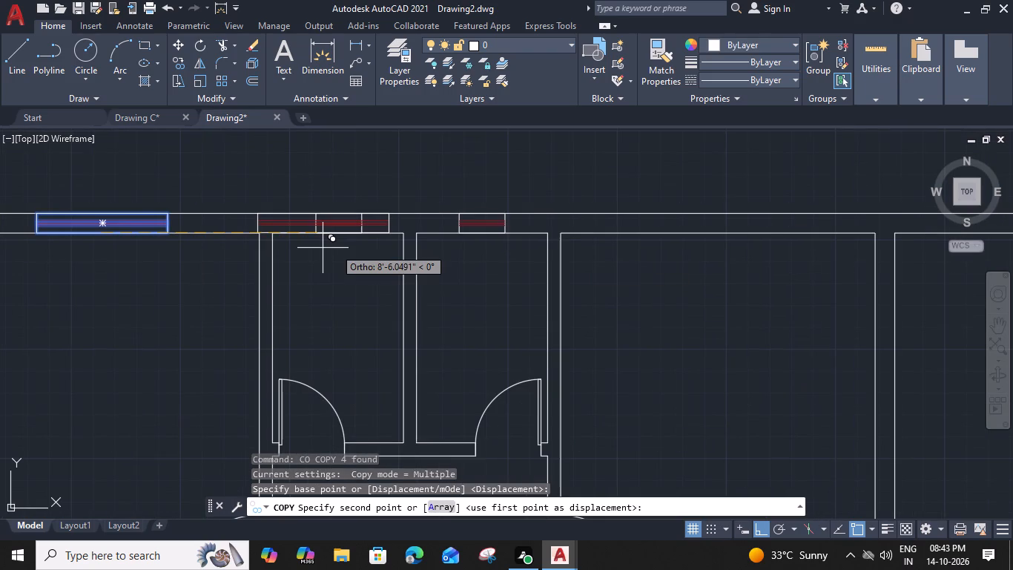
{"action": "left_click", "coordinate": [714, 234]}
{"action": "key", "text": "Escape"}
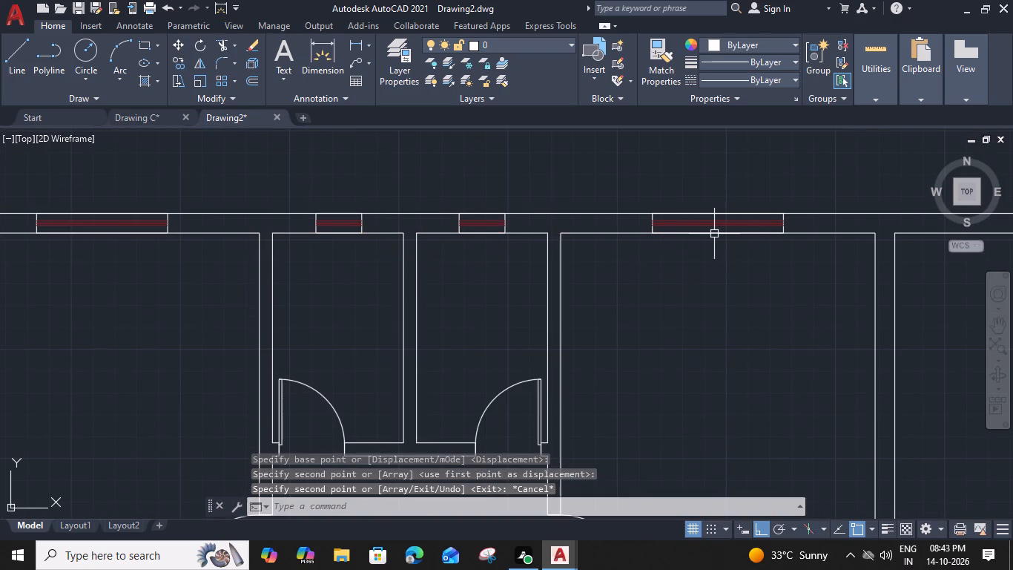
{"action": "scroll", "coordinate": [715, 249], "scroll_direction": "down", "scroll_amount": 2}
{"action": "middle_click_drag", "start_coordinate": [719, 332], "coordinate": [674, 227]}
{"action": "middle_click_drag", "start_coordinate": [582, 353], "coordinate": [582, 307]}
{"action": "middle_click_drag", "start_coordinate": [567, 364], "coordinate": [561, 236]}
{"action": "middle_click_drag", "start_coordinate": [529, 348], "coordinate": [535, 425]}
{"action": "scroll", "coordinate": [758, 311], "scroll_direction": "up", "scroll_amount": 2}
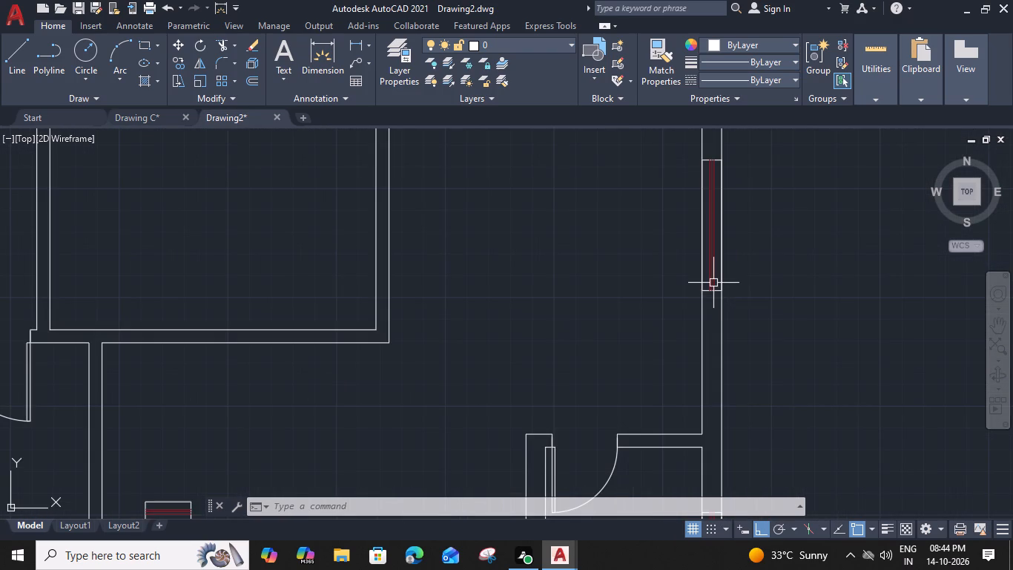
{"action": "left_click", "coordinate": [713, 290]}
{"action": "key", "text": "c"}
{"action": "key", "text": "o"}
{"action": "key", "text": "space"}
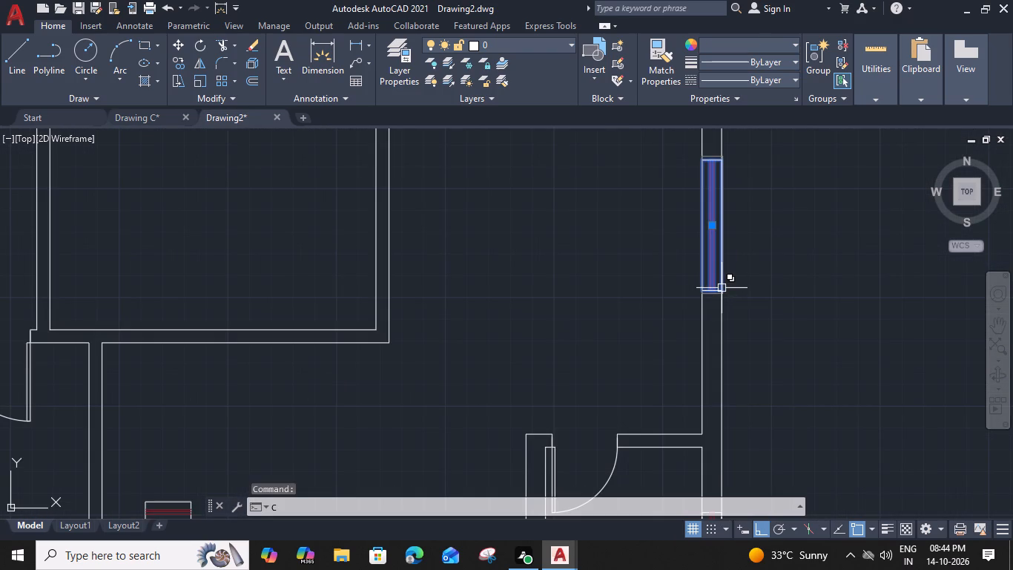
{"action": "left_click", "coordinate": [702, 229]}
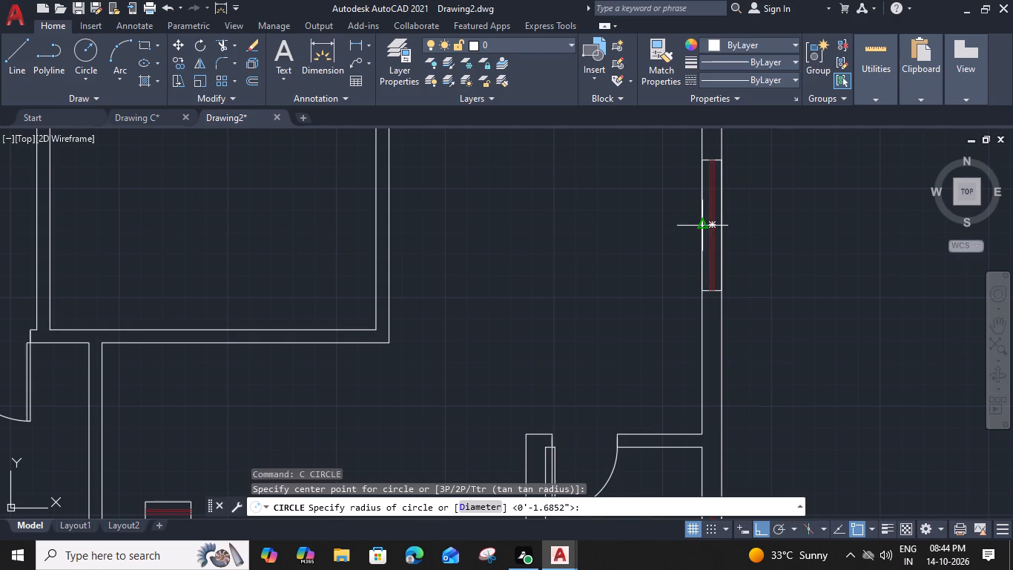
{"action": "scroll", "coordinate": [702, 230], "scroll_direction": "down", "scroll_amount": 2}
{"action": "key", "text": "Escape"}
Copy the tall window group from the right outer wall by its left midpoint to the midpoint of the middle-left room's outer wall.
{"action": "scroll", "coordinate": [694, 236], "scroll_direction": "up", "scroll_amount": 2}
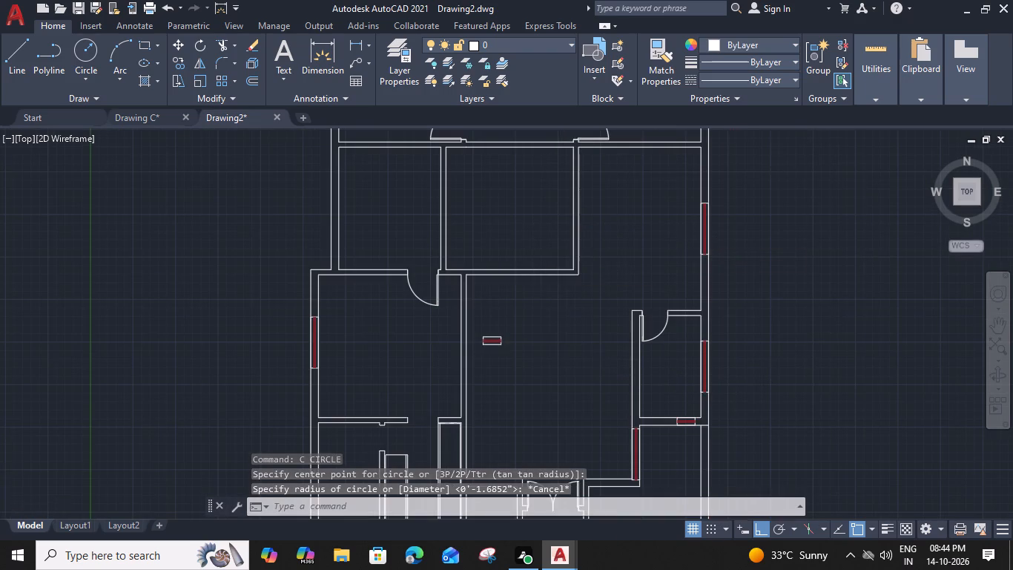
{"action": "scroll", "coordinate": [694, 236], "scroll_direction": "up", "scroll_amount": 1}
{"action": "left_click", "coordinate": [737, 241]}
{"action": "type", "text": "CO"}
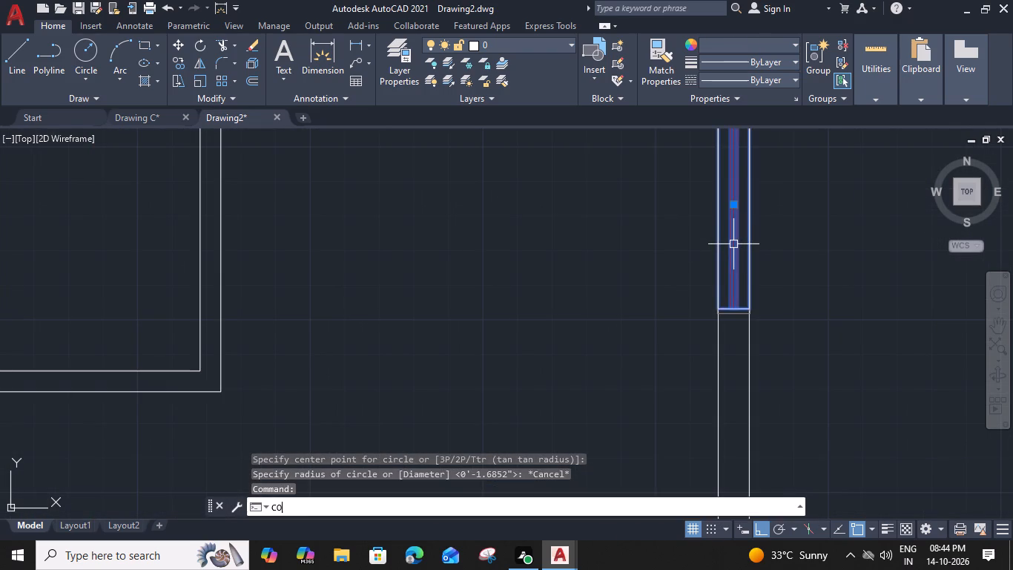
{"action": "key", "text": "space"}
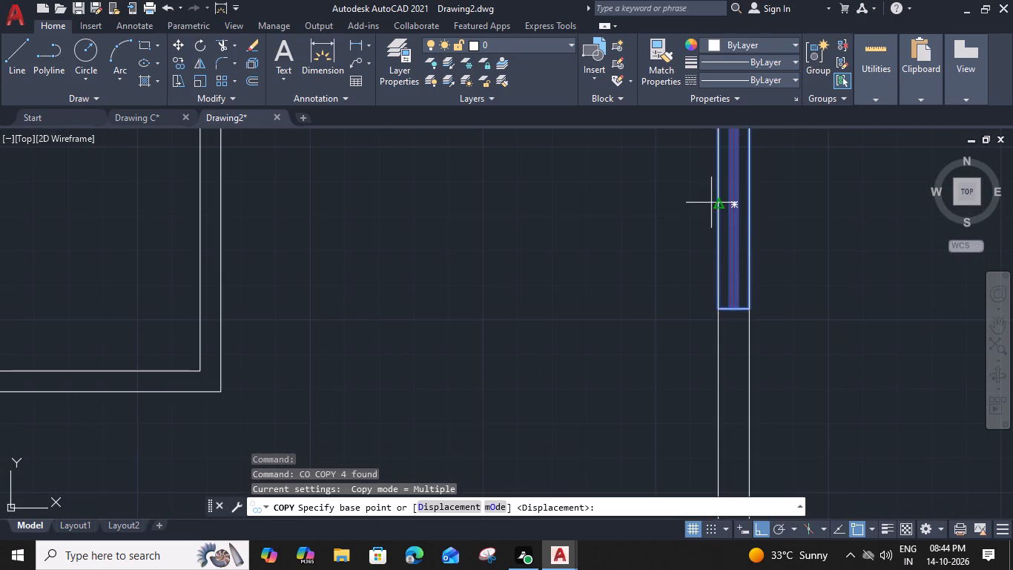
{"action": "left_click", "coordinate": [717, 209]}
{"action": "scroll", "coordinate": [717, 209], "scroll_direction": "down", "scroll_amount": 2}
{"action": "middle_click_drag", "start_coordinate": [558, 243], "coordinate": [757, 348]}
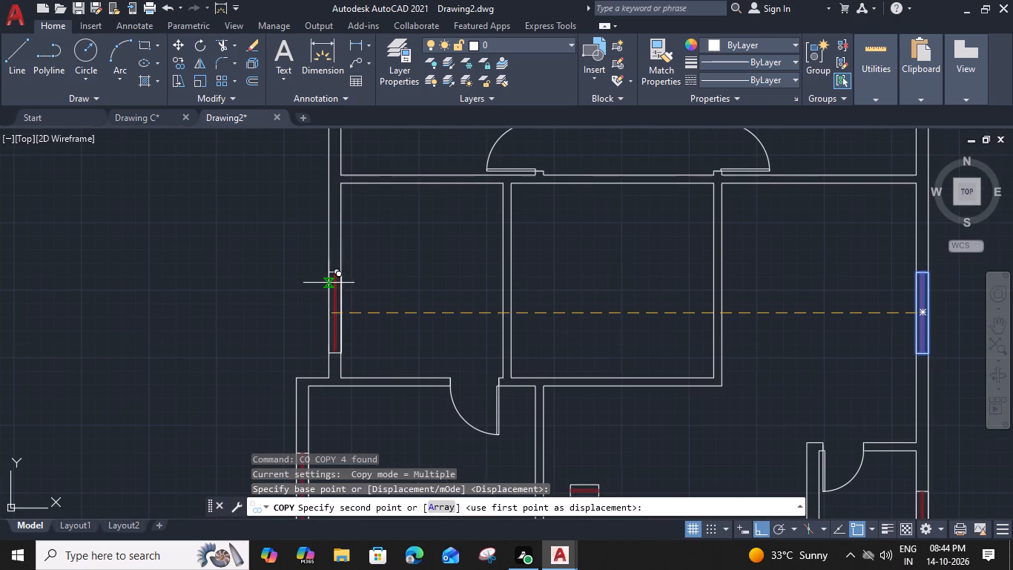
{"action": "scroll", "coordinate": [328, 283], "scroll_direction": "up", "scroll_amount": 2}
{"action": "left_click", "coordinate": [328, 275]}
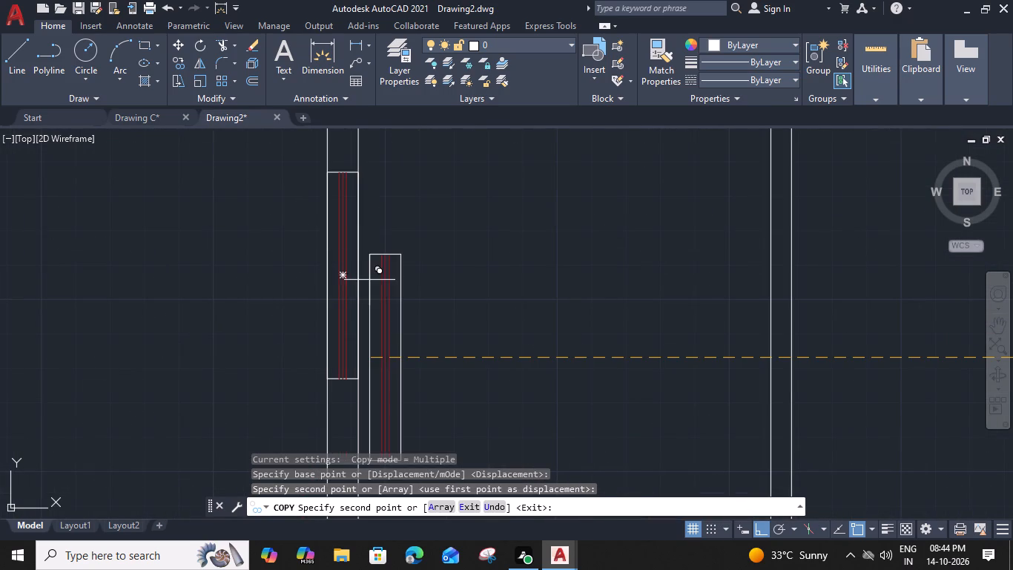
{"action": "key", "text": "Escape"}
Ungroup the spare small window symbol lying in the central hall.
{"action": "scroll", "coordinate": [436, 283], "scroll_direction": "down", "scroll_amount": 3}
{"action": "middle_click_drag", "start_coordinate": [555, 327], "coordinate": [491, 262]}
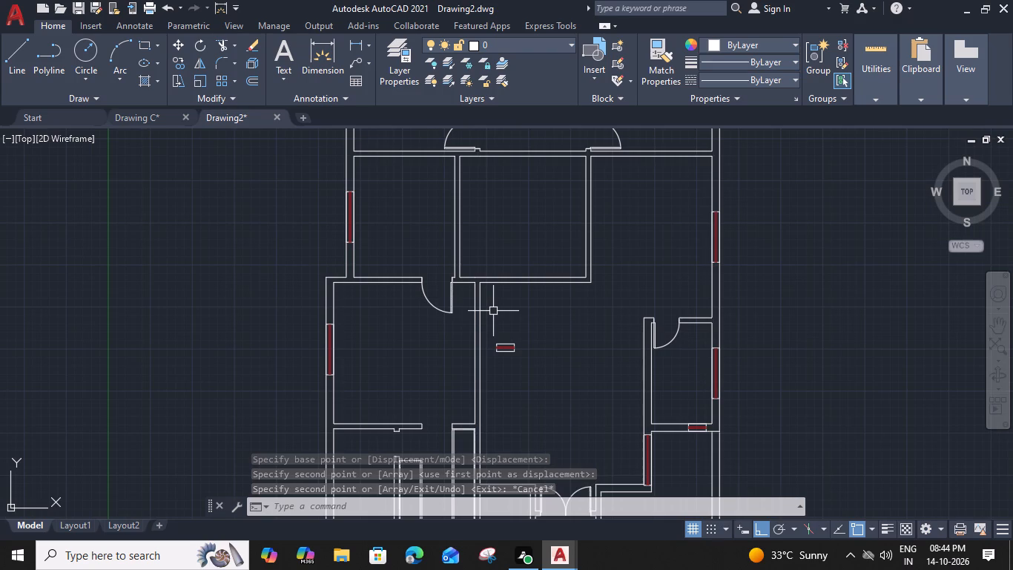
{"action": "middle_click_drag", "start_coordinate": [499, 313], "coordinate": [485, 273]}
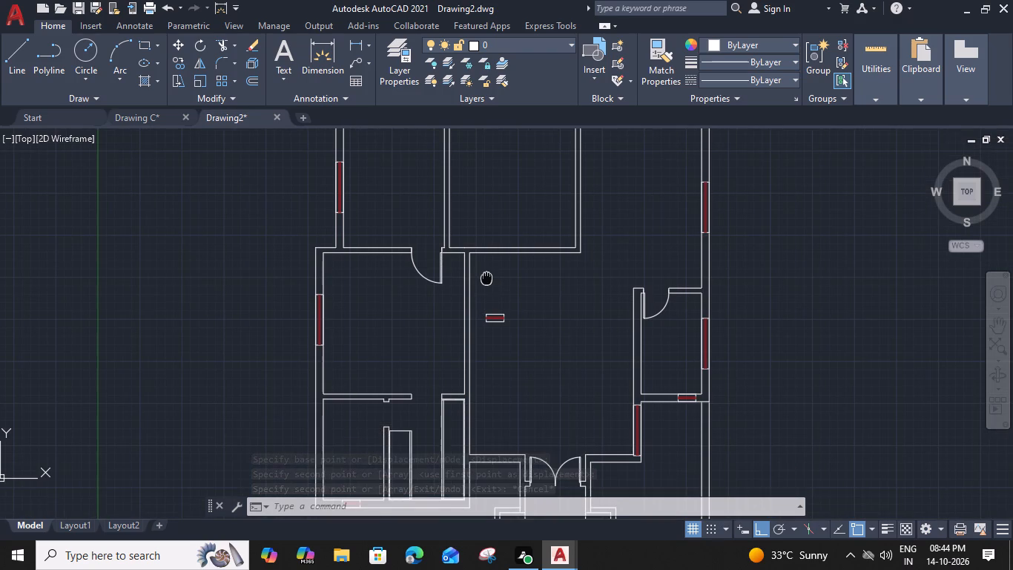
{"action": "scroll", "coordinate": [504, 309], "scroll_direction": "up", "scroll_amount": 3}
{"action": "left_click", "coordinate": [488, 300]}
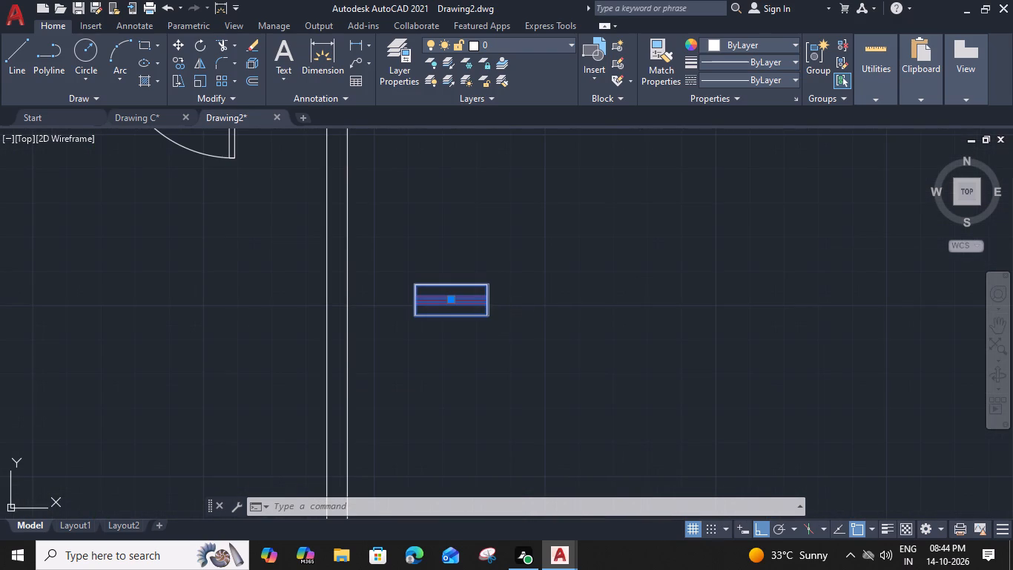
{"action": "key", "text": "u"}
{"action": "key", "text": "n"}
{"action": "key", "text": "g"}
{"action": "key", "text": "space"}
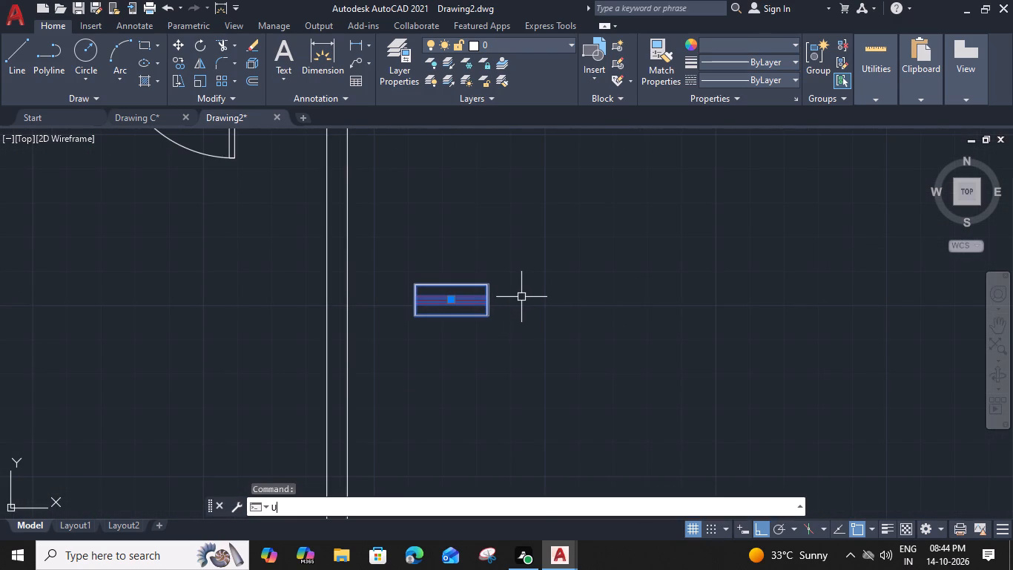
Stretch the spare window's outer rectangle outward by 1' at both its right and left ends.
{"action": "left_click", "coordinate": [484, 312]}
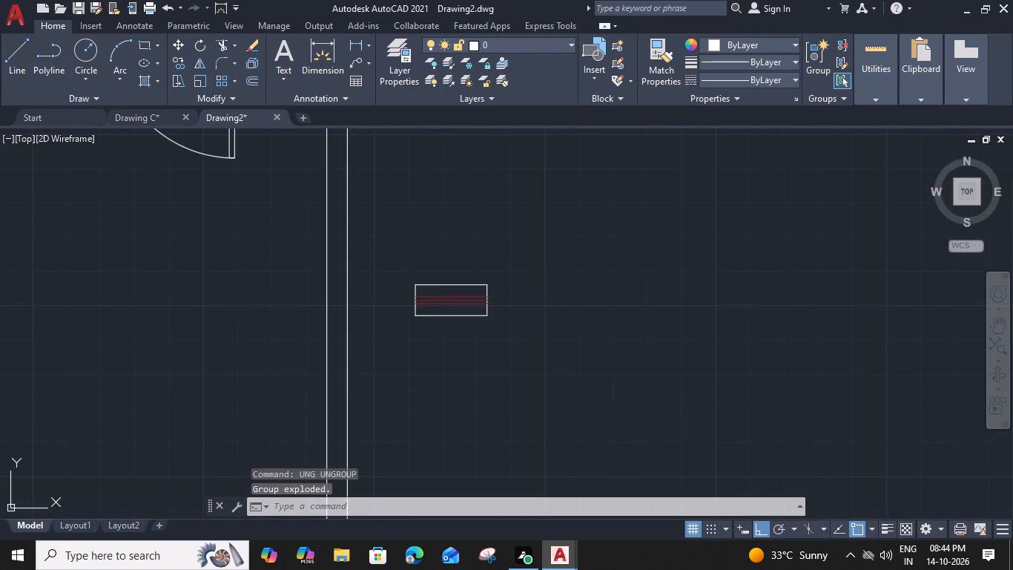
{"action": "scroll", "coordinate": [488, 307], "scroll_direction": "up", "scroll_amount": 1}
{"action": "left_click", "coordinate": [484, 297]}
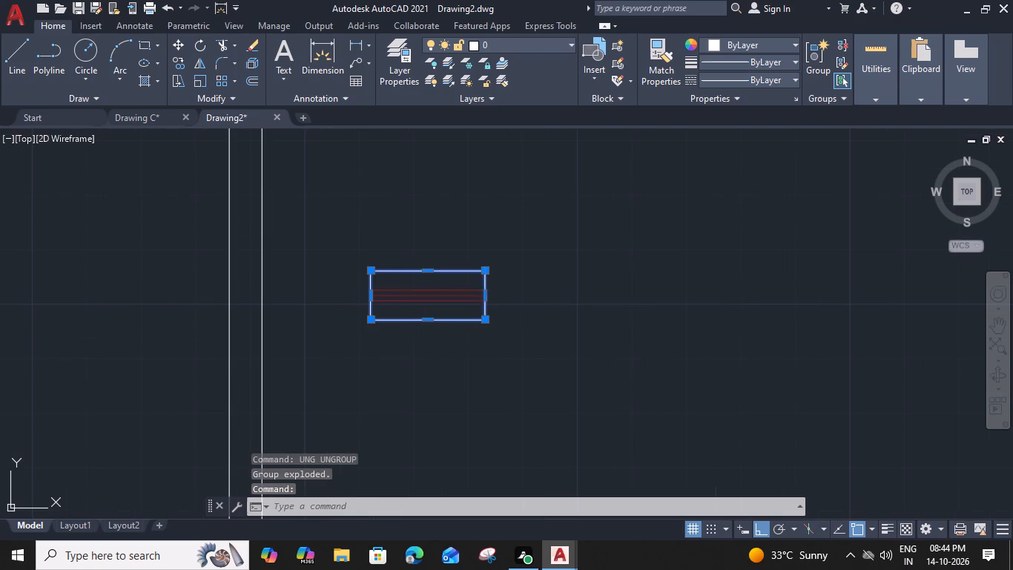
{"action": "type", "text": "1'"}
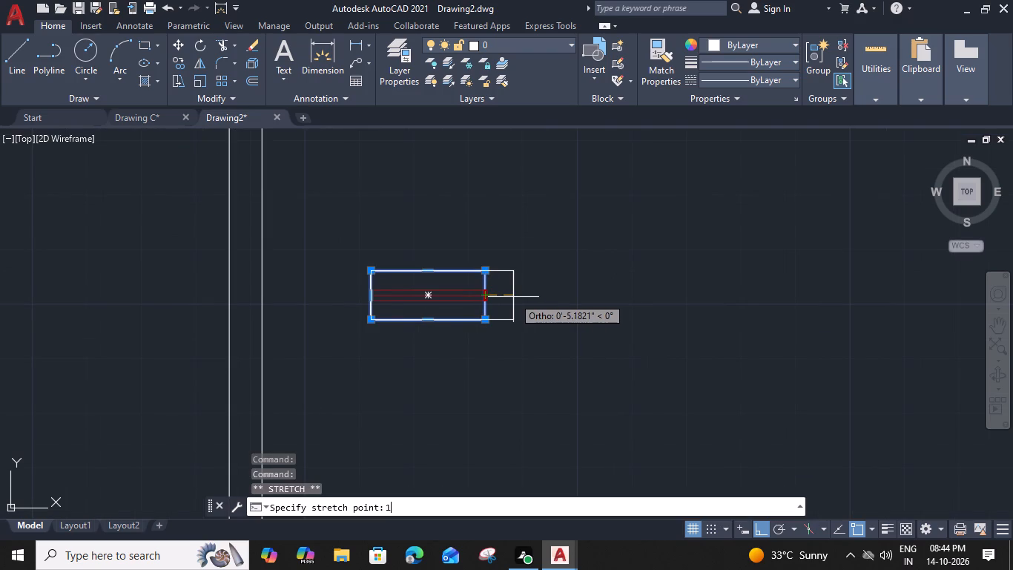
{"action": "key", "text": "space"}
{"action": "left_click", "coordinate": [373, 298]}
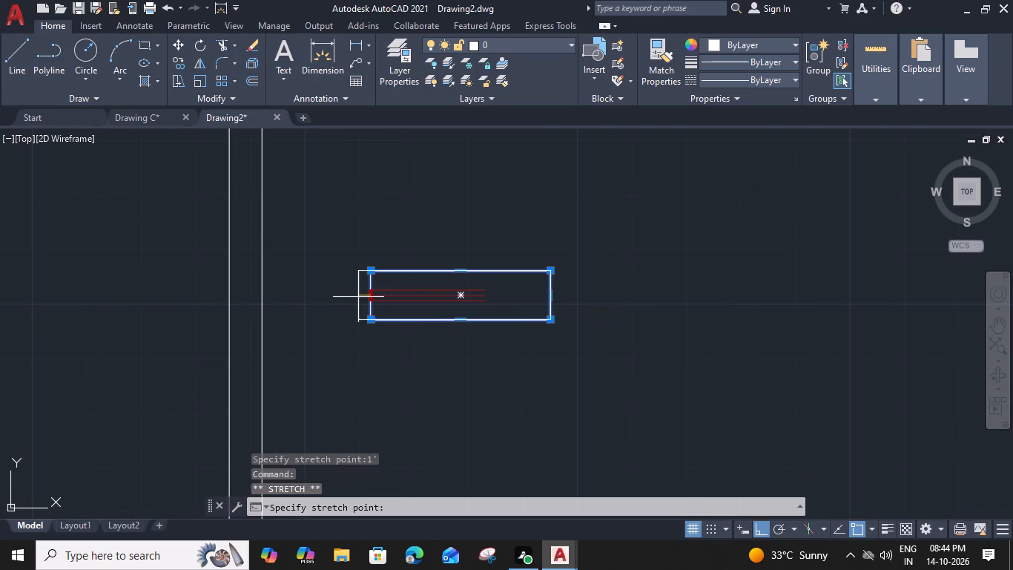
{"action": "key", "text": "1"}
{"action": "type", "text": "'"}
{"action": "key", "text": "space"}
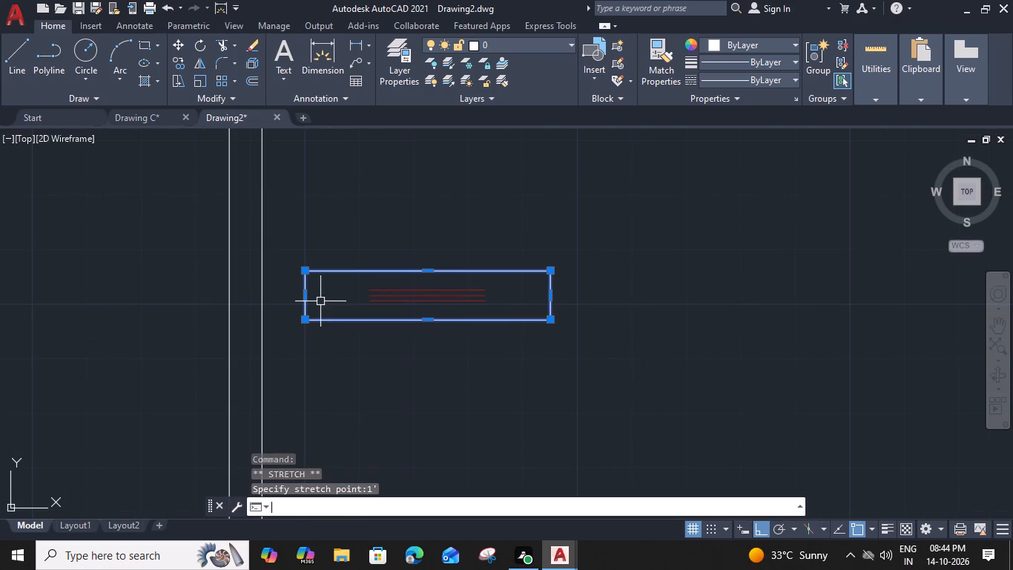
Extend the red glazing lines inside the widened window rectangle to its end edges.
{"action": "key", "text": "e"}
{"action": "key", "text": "x"}
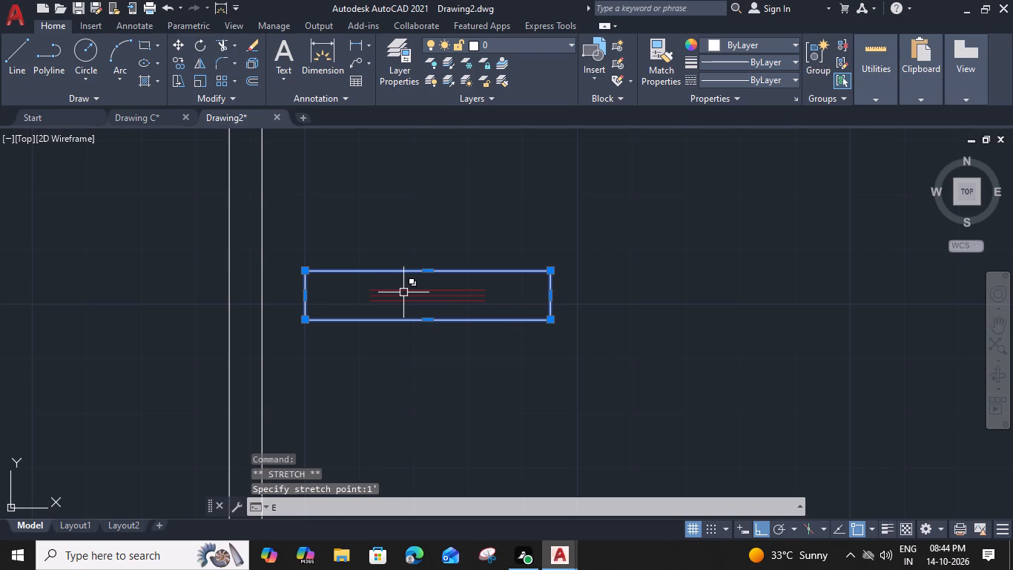
{"action": "key", "text": "space"}
{"action": "scroll", "coordinate": [415, 293], "scroll_direction": "up", "scroll_amount": 1}
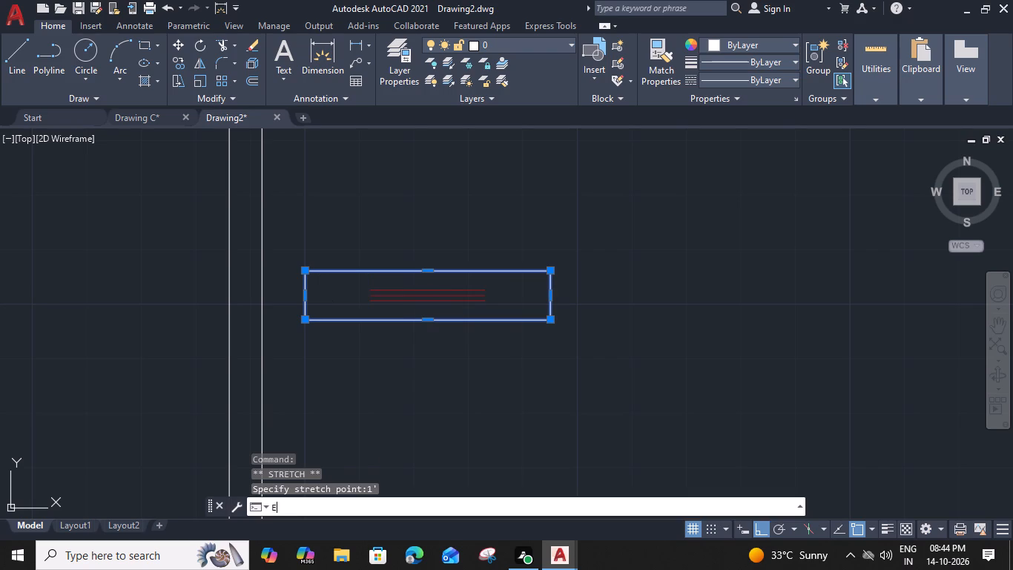
{"action": "left_click", "coordinate": [418, 318]}
{"action": "left_click", "coordinate": [439, 276]}
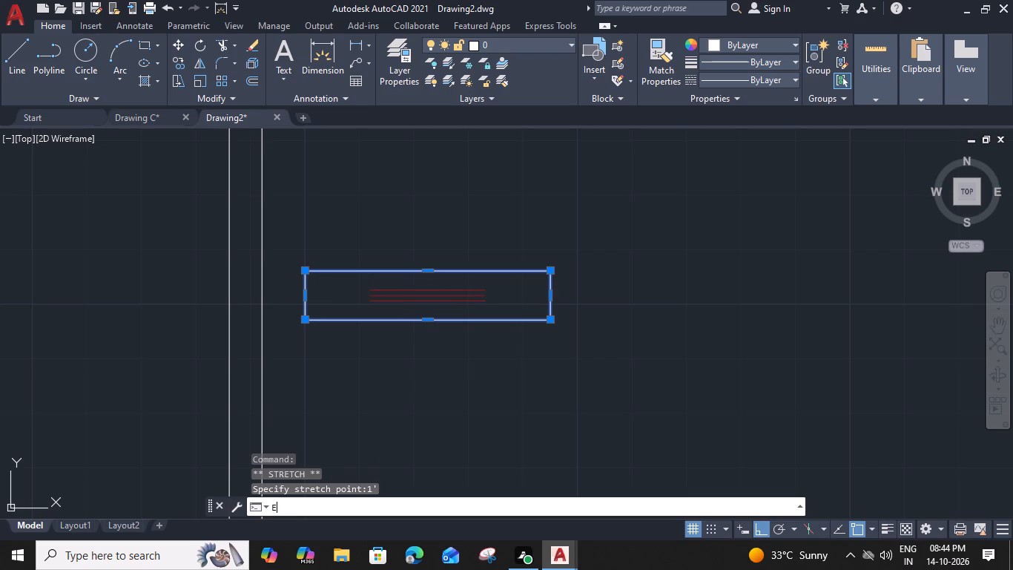